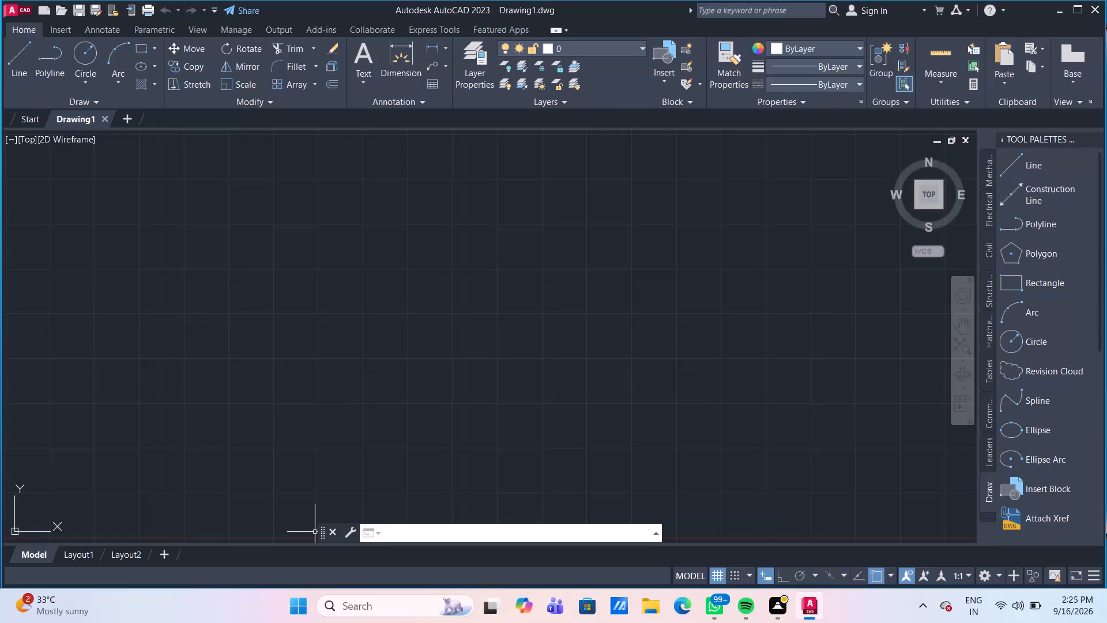
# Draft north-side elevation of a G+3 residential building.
# Turn on command logging for the drawing with LOGFILEON.
pyautogui.write('LOG')
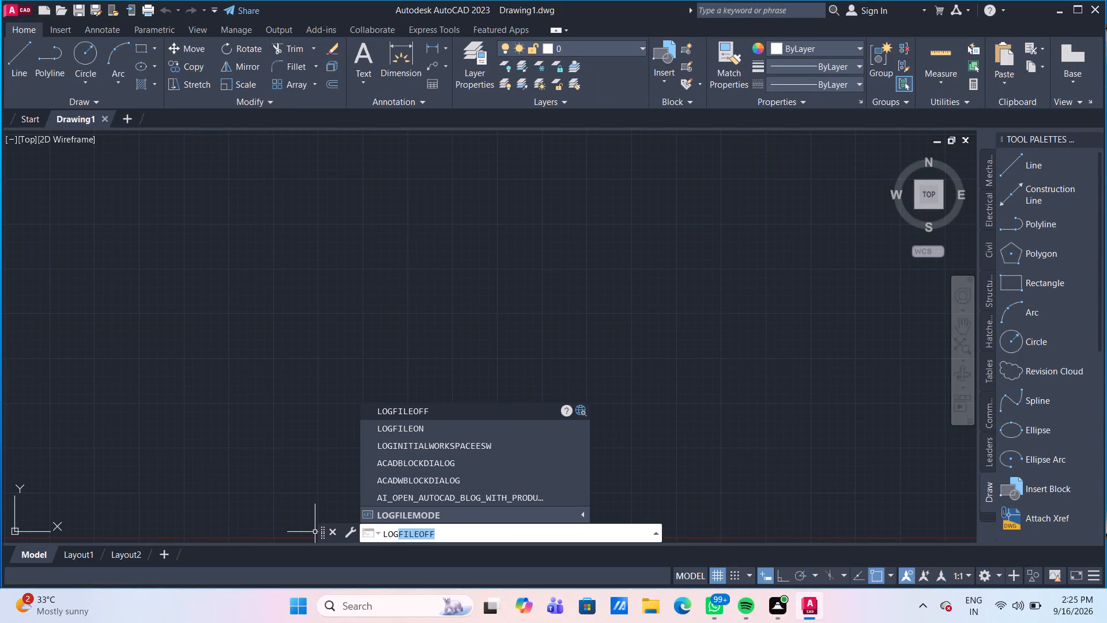
pyautogui.click(416, 430)
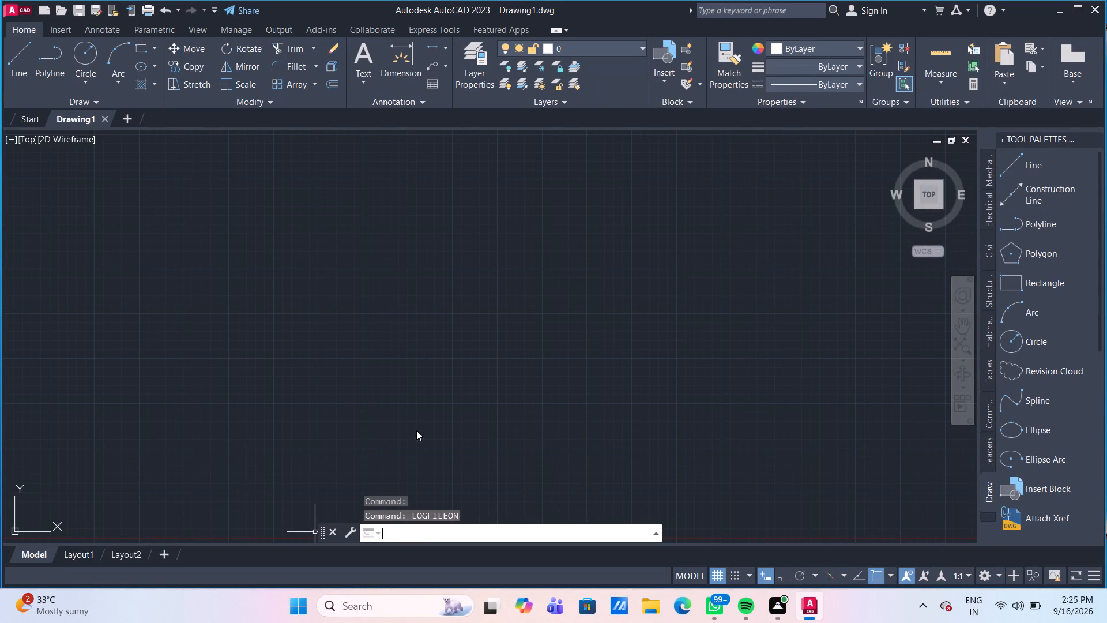
# Configure the drawing units to decimal lengths with precision 0 and an insertion scale in millimeters.
pyautogui.click(446, 531)
pyautogui.write('UN')
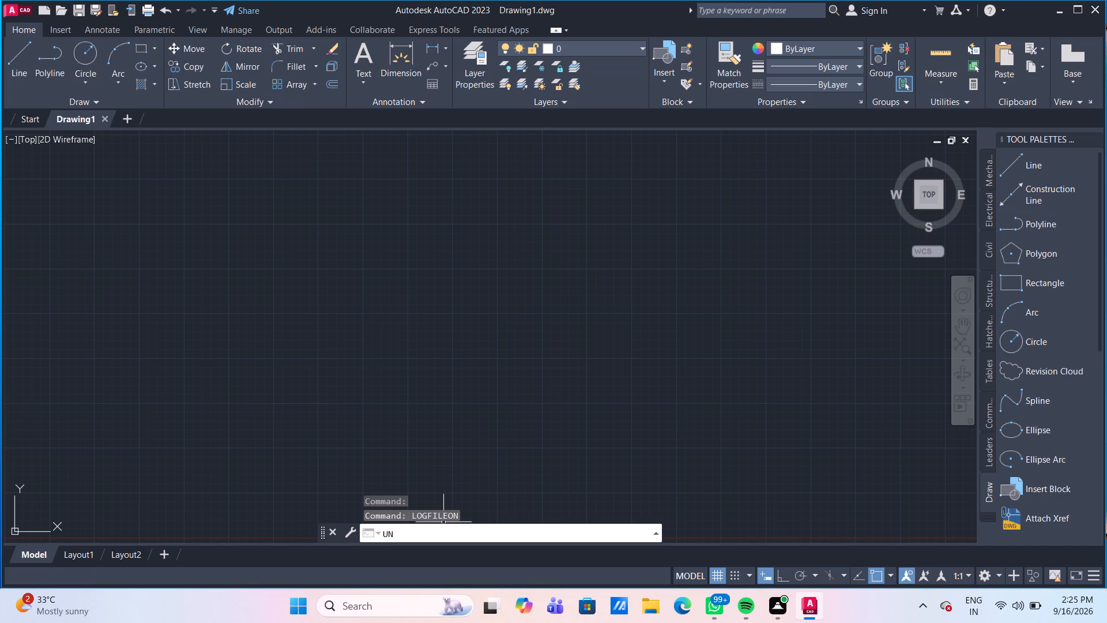
pyautogui.press('Return')
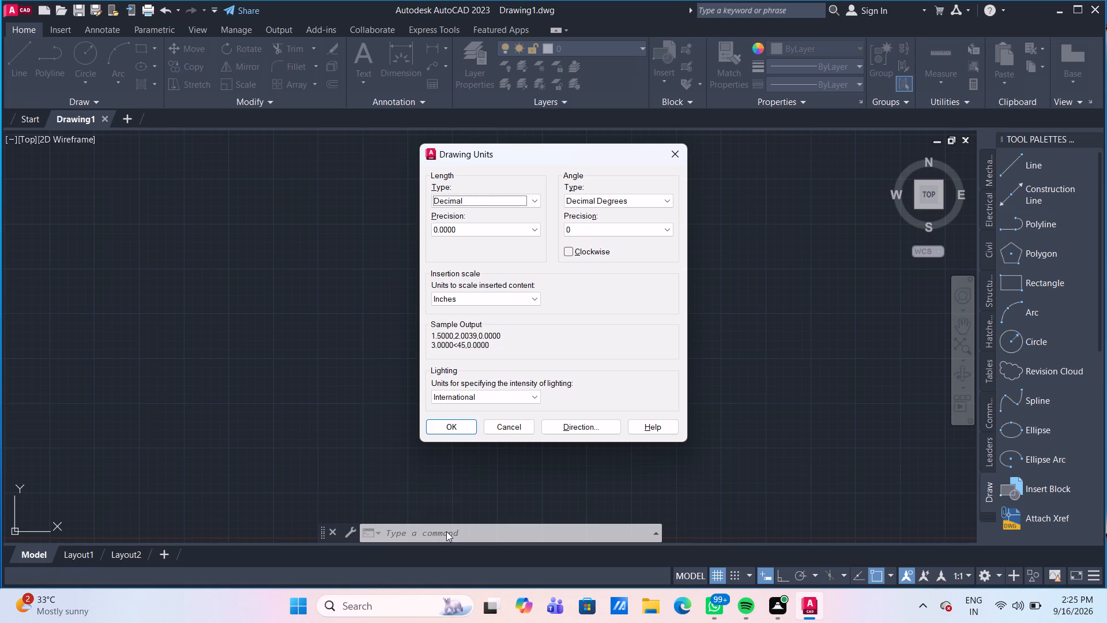
pyautogui.click(513, 231)
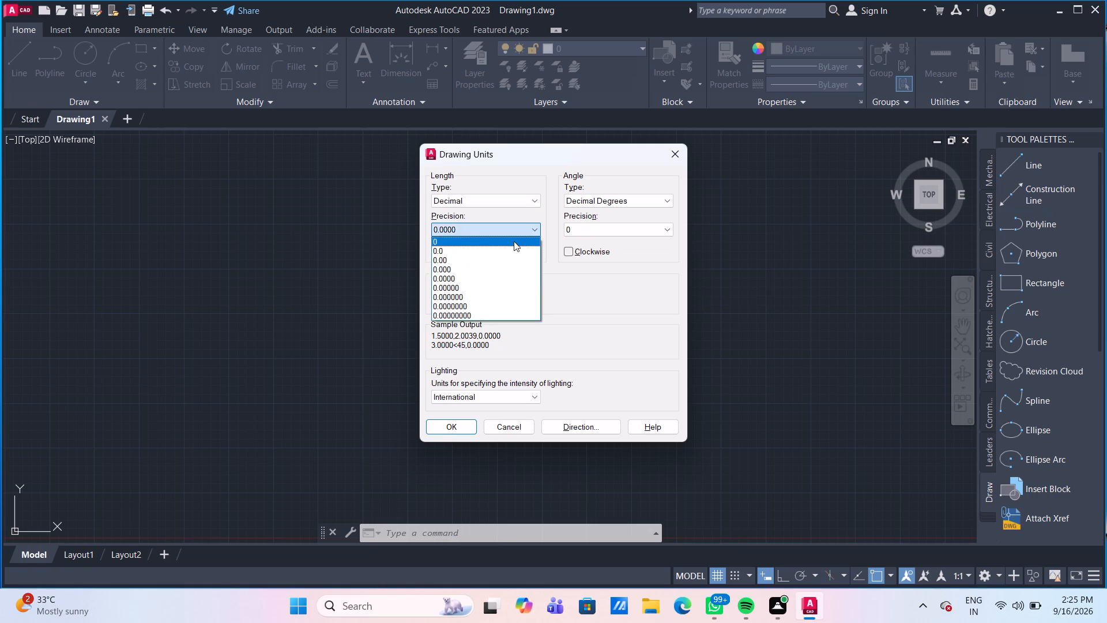
pyautogui.click(514, 241)
pyautogui.click(519, 291)
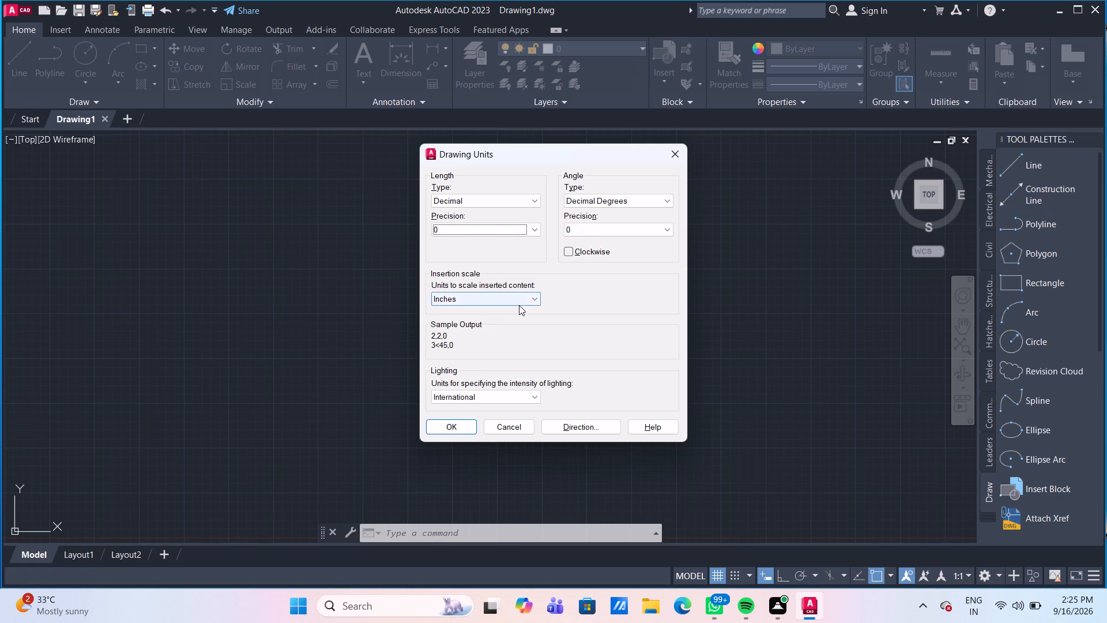
pyautogui.click(521, 301)
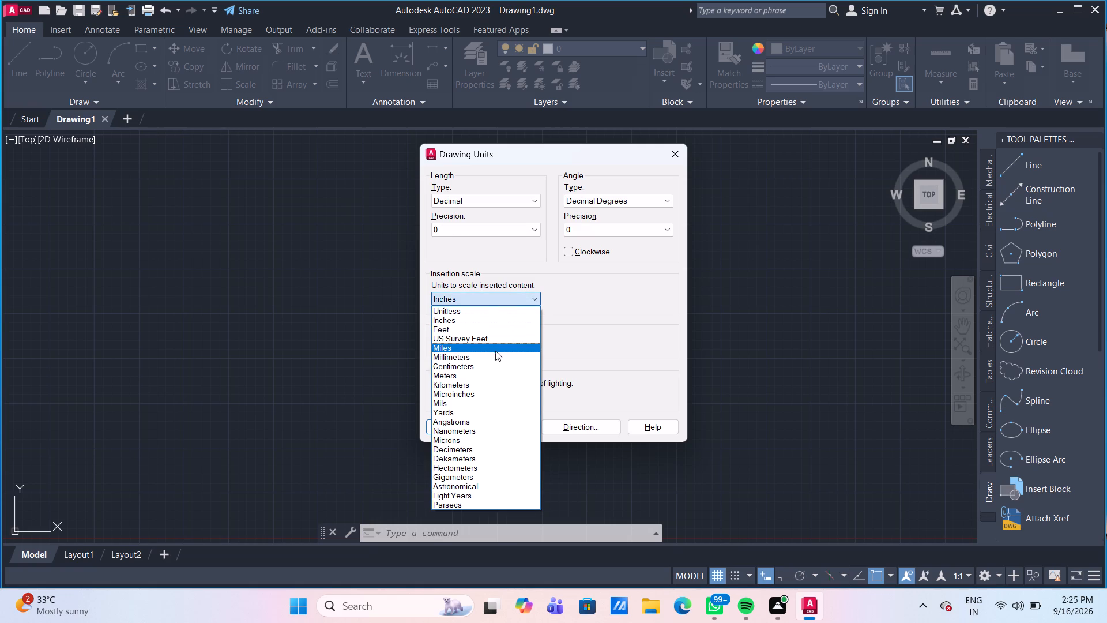
pyautogui.click(494, 358)
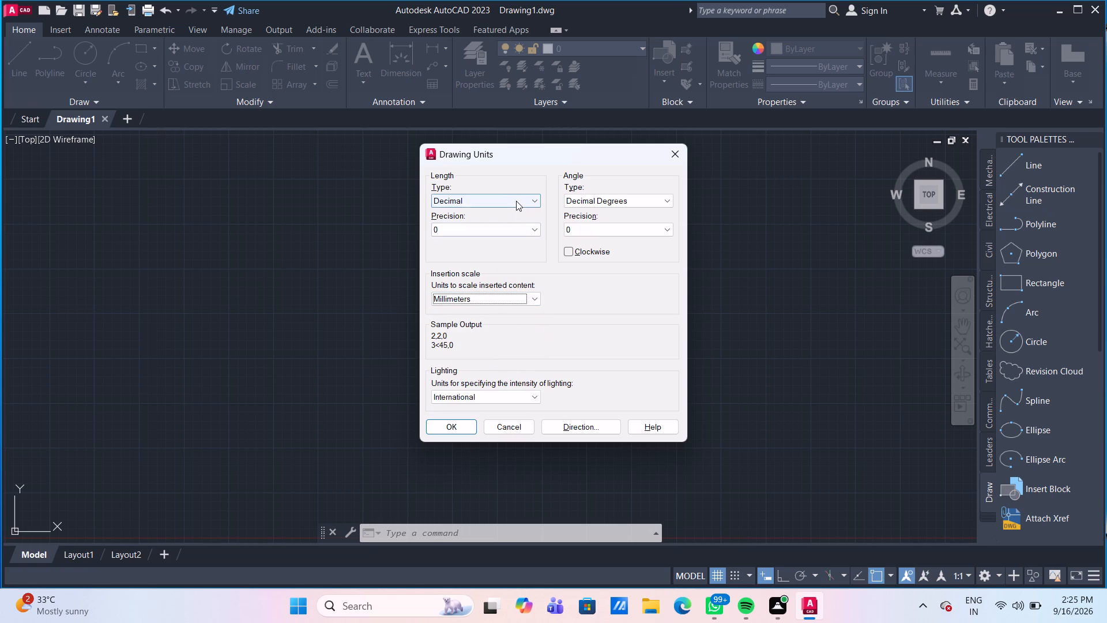
pyautogui.click(516, 201)
pyautogui.click(516, 201)
pyautogui.click(448, 431)
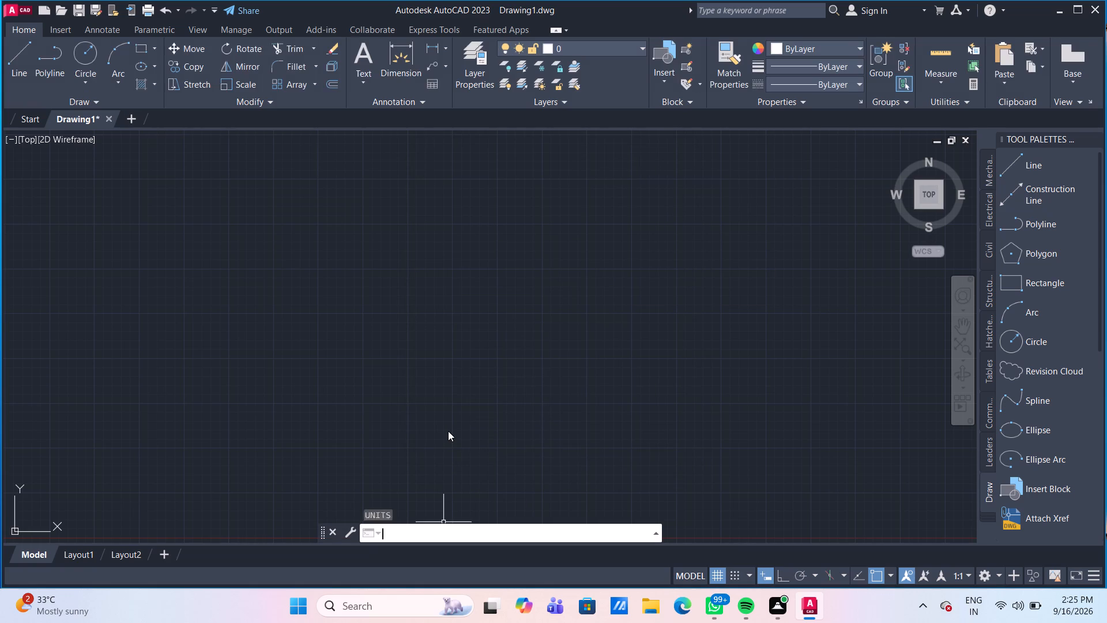
# Set the model space limits from 0,0 to 1000,1000 and fit the whole area with Zoom All.
pyautogui.write('LI')
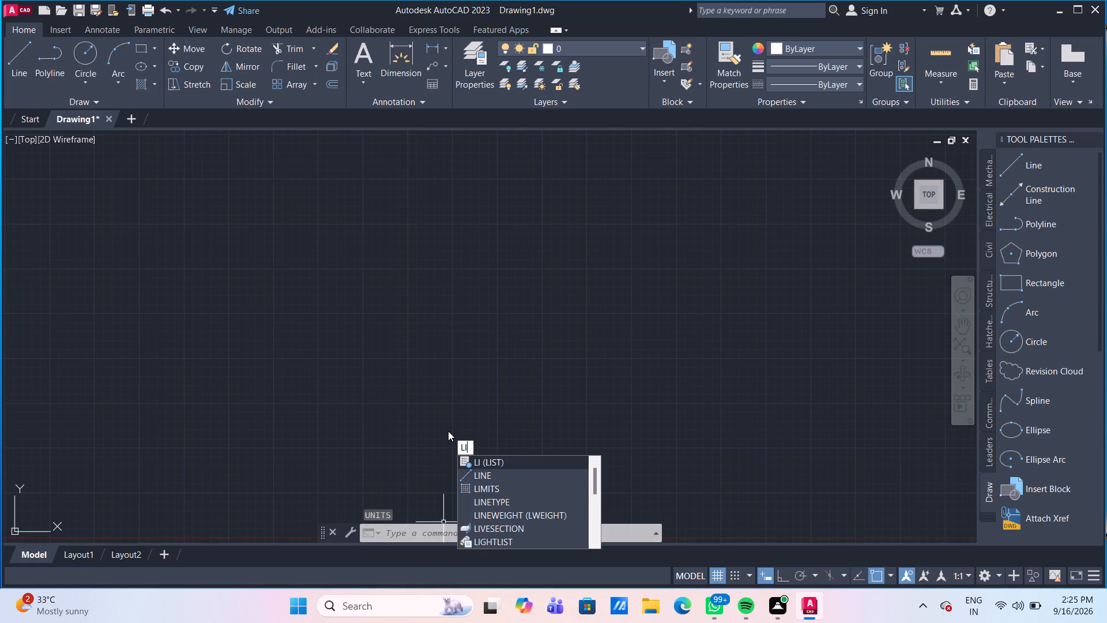
pyautogui.press('m')
pyautogui.press('Return')
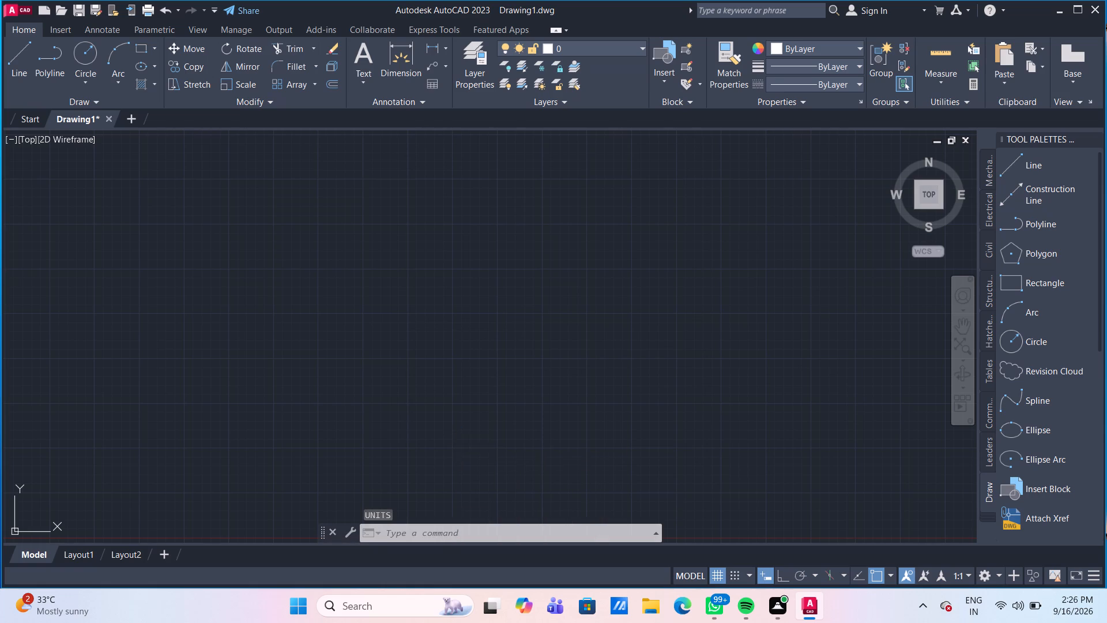
pyautogui.write('0,0')
pyautogui.press('Return')
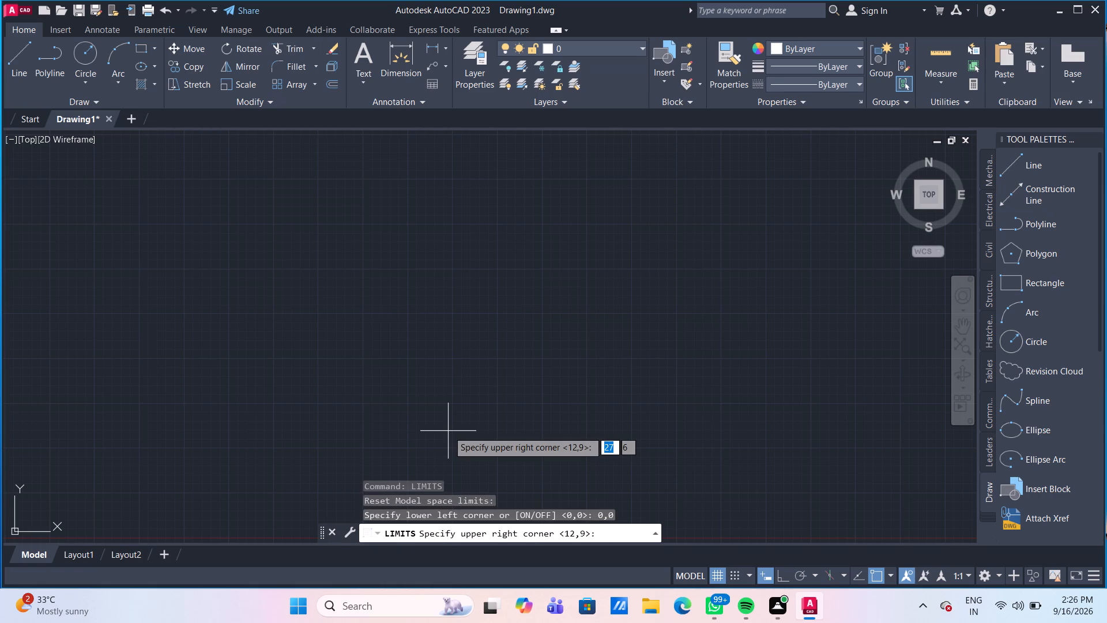
pyautogui.write('1000')
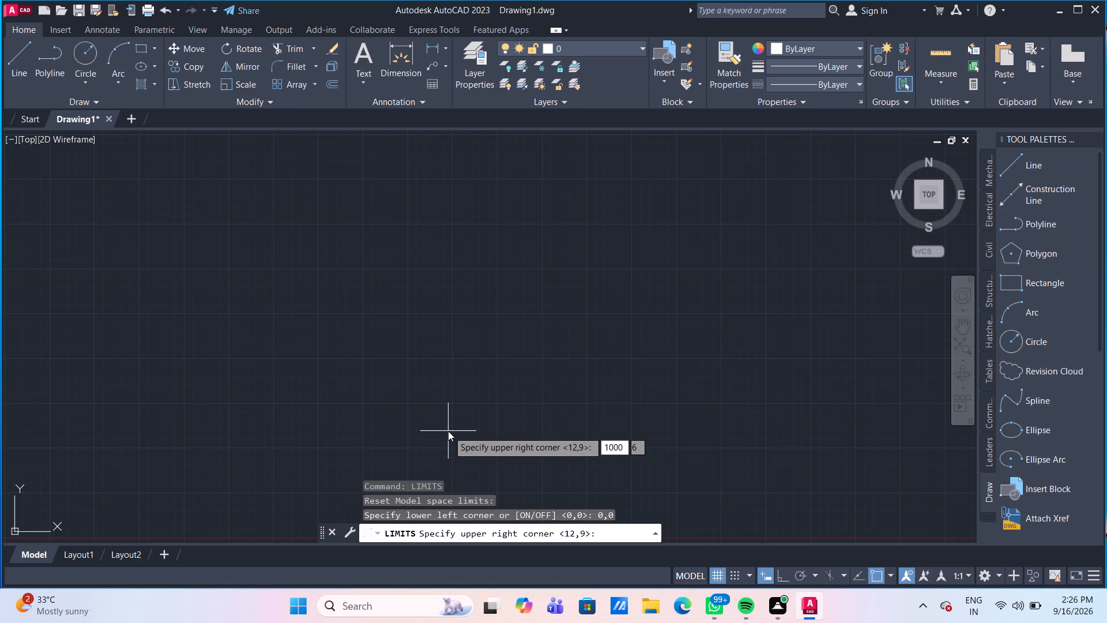
pyautogui.write(',1')
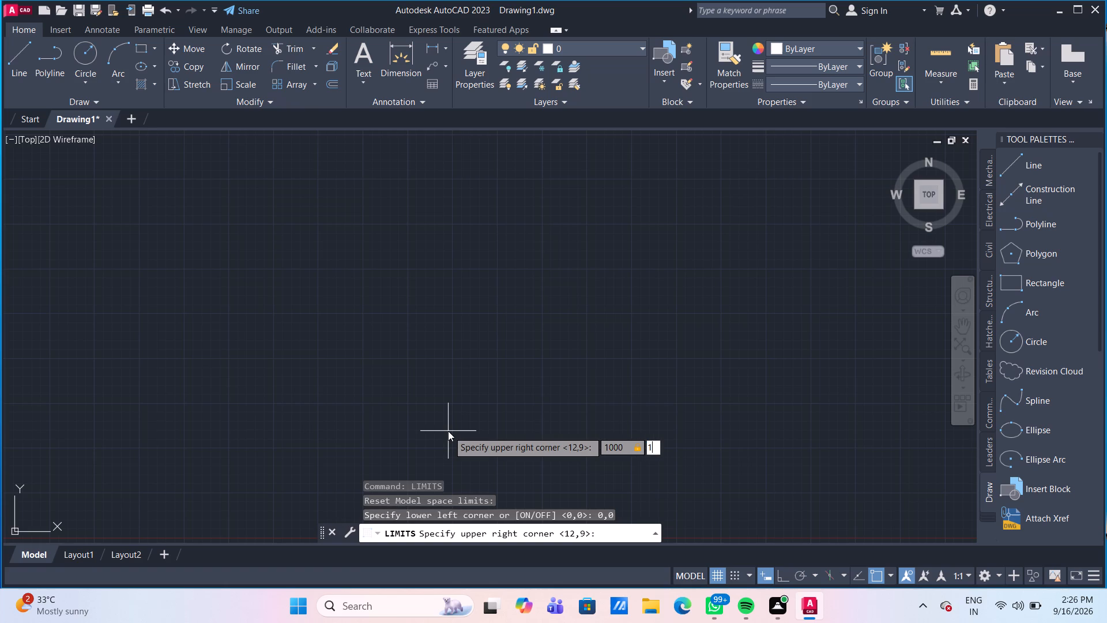
pyautogui.write('000')
pyautogui.press('Return')
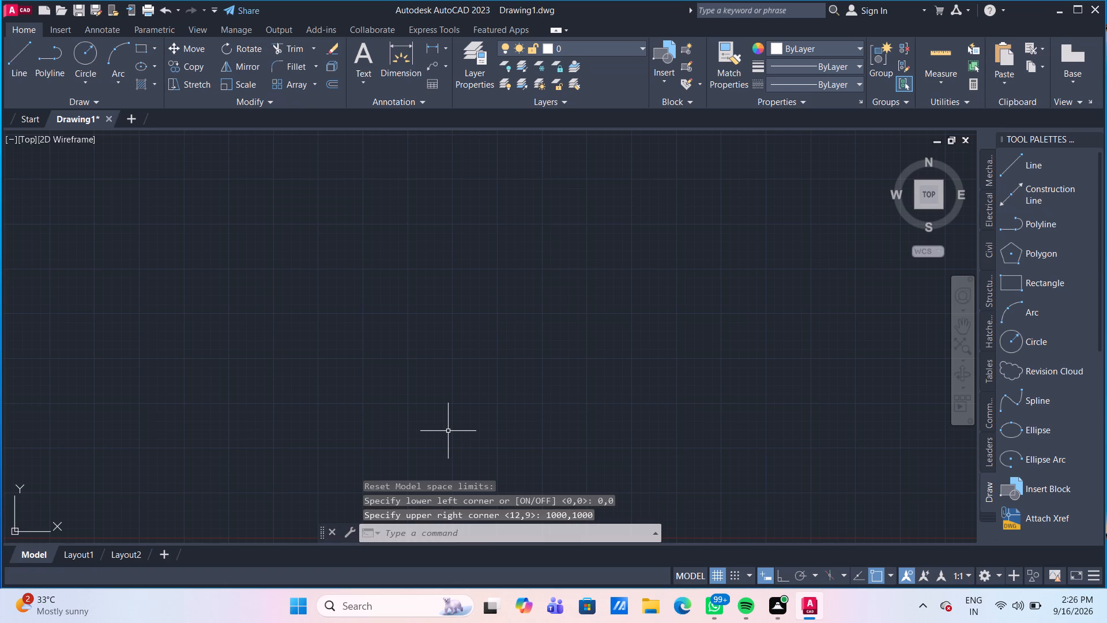
pyautogui.press('z')
pyautogui.press('Return')
pyautogui.press('a')
pyautogui.press('Return')
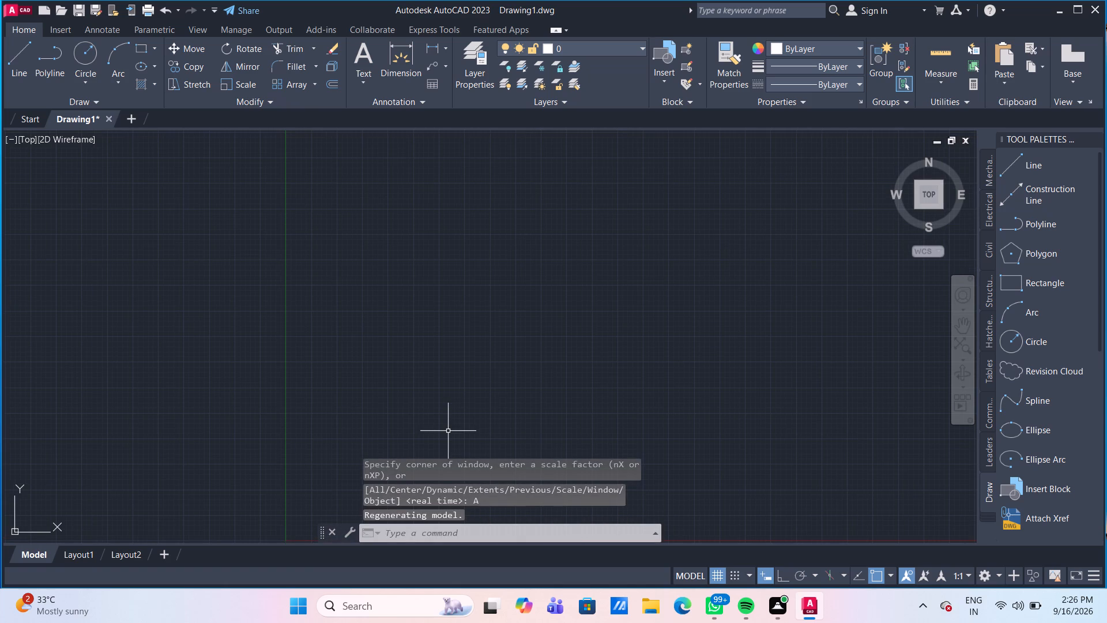
# Modify the Standard dimension style with an arrow size of 20 and a dimension break size of 10.
pyautogui.press('d')
pyautogui.press('Return')
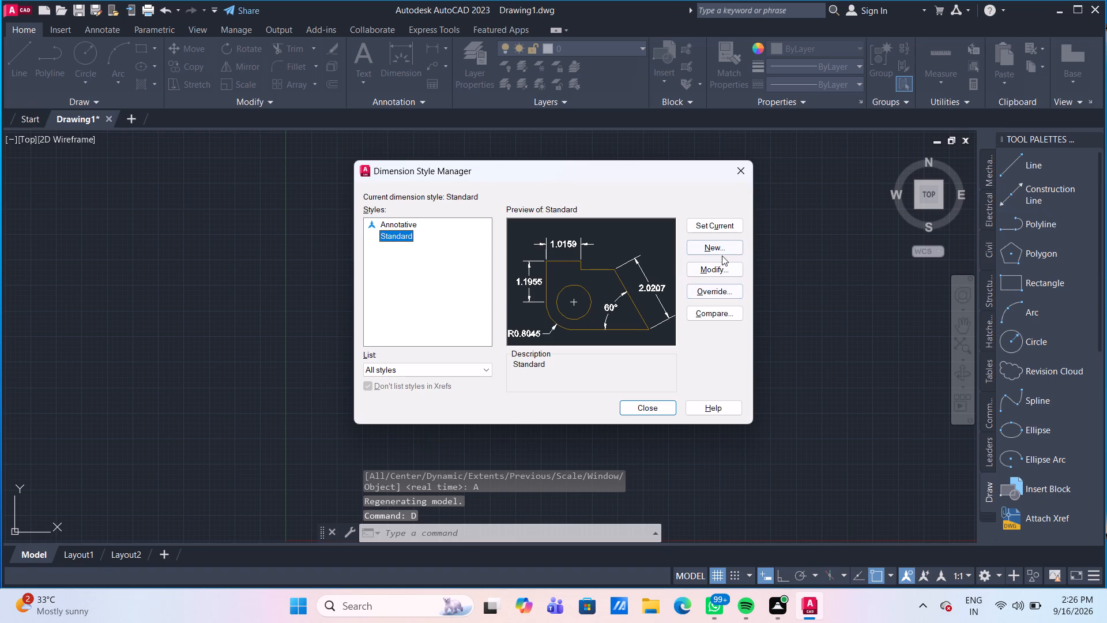
pyautogui.click(719, 273)
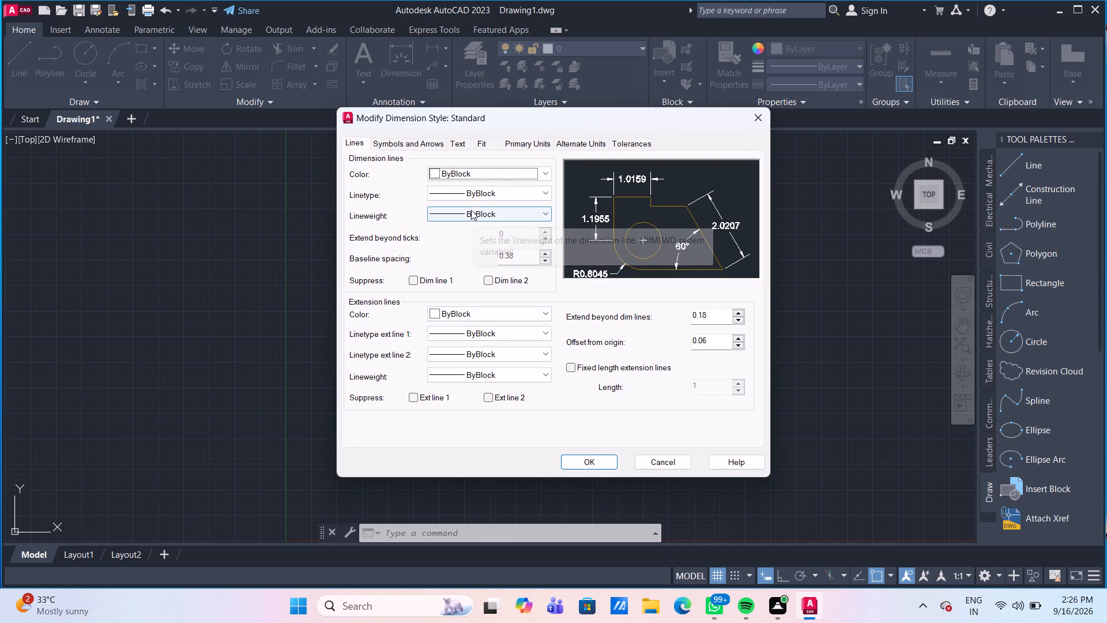
pyautogui.click(425, 143)
pyautogui.click(379, 288)
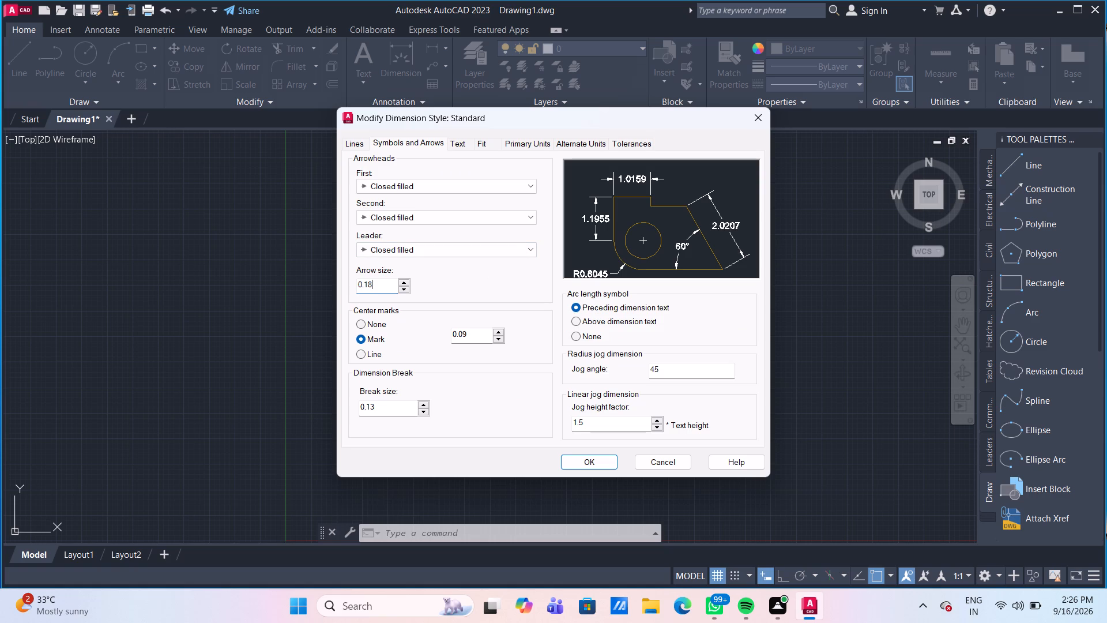
pyautogui.moveTo(379, 288); pyautogui.dragTo(341, 280)
pyautogui.write('20')
pyautogui.press('Return')
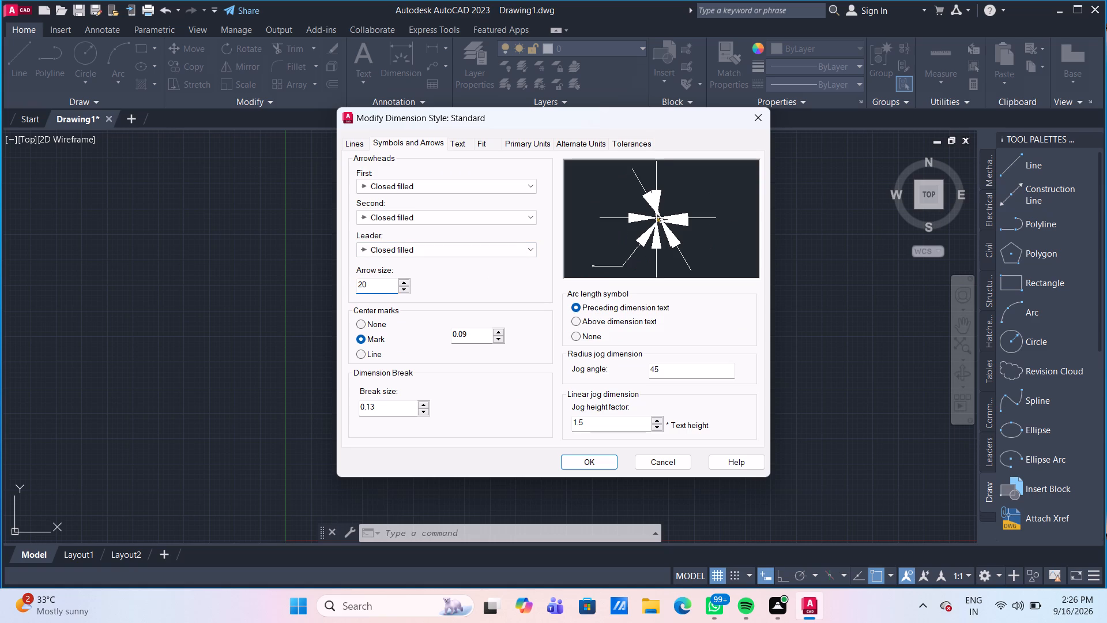
pyautogui.click(397, 410)
pyautogui.moveTo(390, 410); pyautogui.dragTo(352, 405)
pyautogui.write('10')
pyautogui.press('Return')
# Set the dimension style's center mark size to 10 and its linear jog height factor to 5.
pyautogui.moveTo(478, 326); pyautogui.dragTo(467, 326)
pyautogui.moveTo(476, 339); pyautogui.dragTo(442, 332)
pyautogui.write('10')
pyautogui.press('Return')
pyautogui.moveTo(597, 423); pyautogui.dragTo(568, 421)
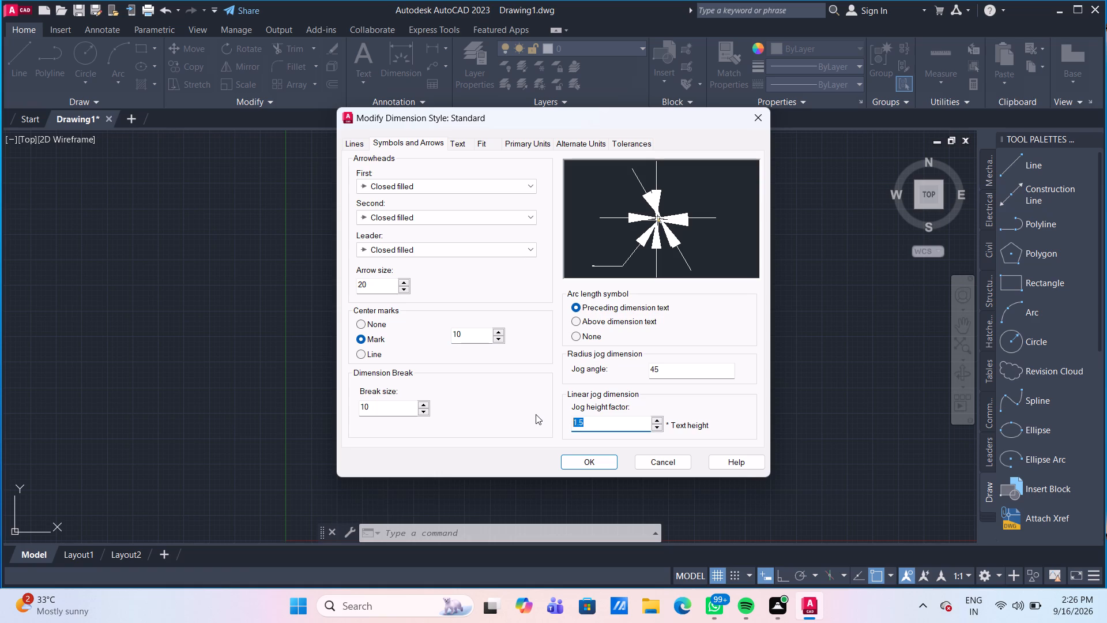
pyautogui.press('5')
pyautogui.press('Return')
# Set the dimension style's text height to 25 and the text offset from the dimension line to 10.
pyautogui.click(464, 146)
pyautogui.moveTo(515, 243); pyautogui.dragTo(503, 241)
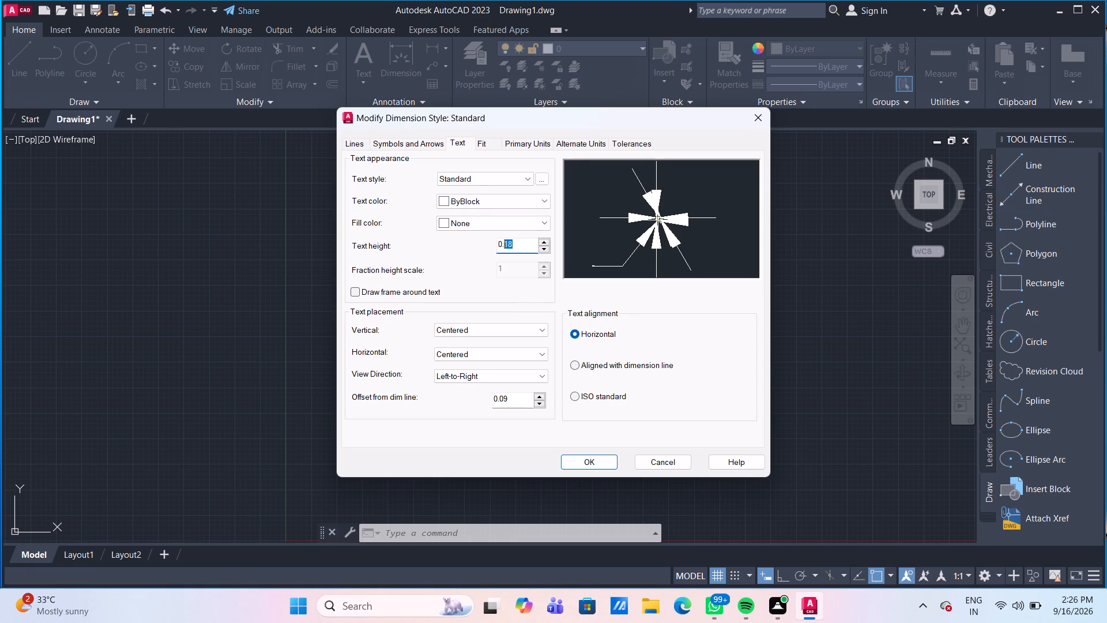
pyautogui.moveTo(503, 241); pyautogui.dragTo(489, 240)
pyautogui.write('25')
pyautogui.press('Return')
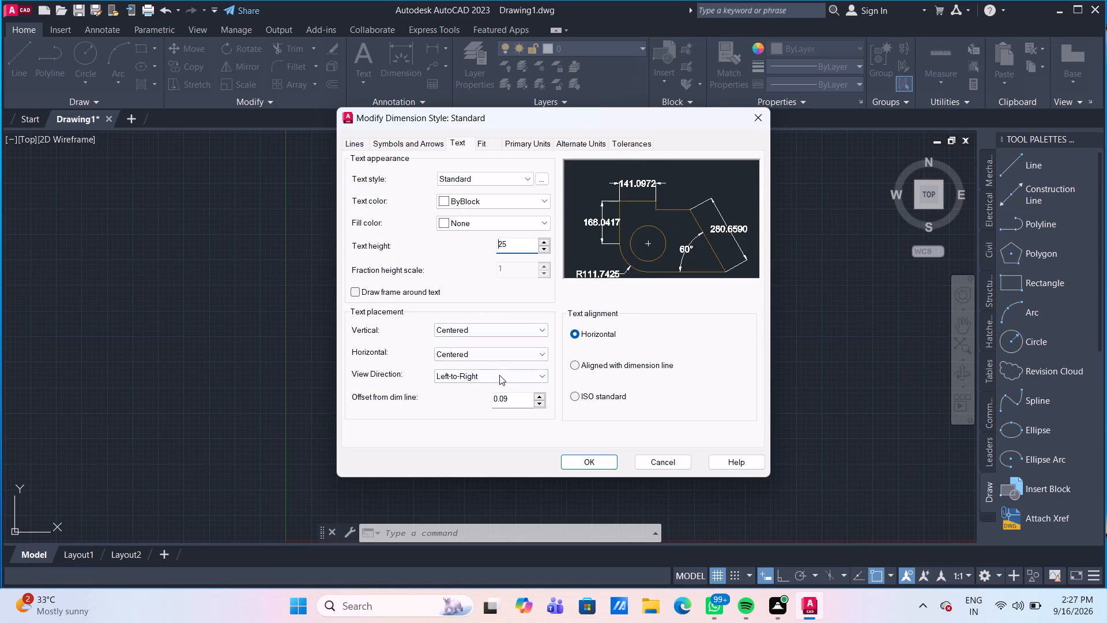
pyautogui.moveTo(517, 397); pyautogui.dragTo(472, 396)
pyautogui.write('10')
pyautogui.press('Return')
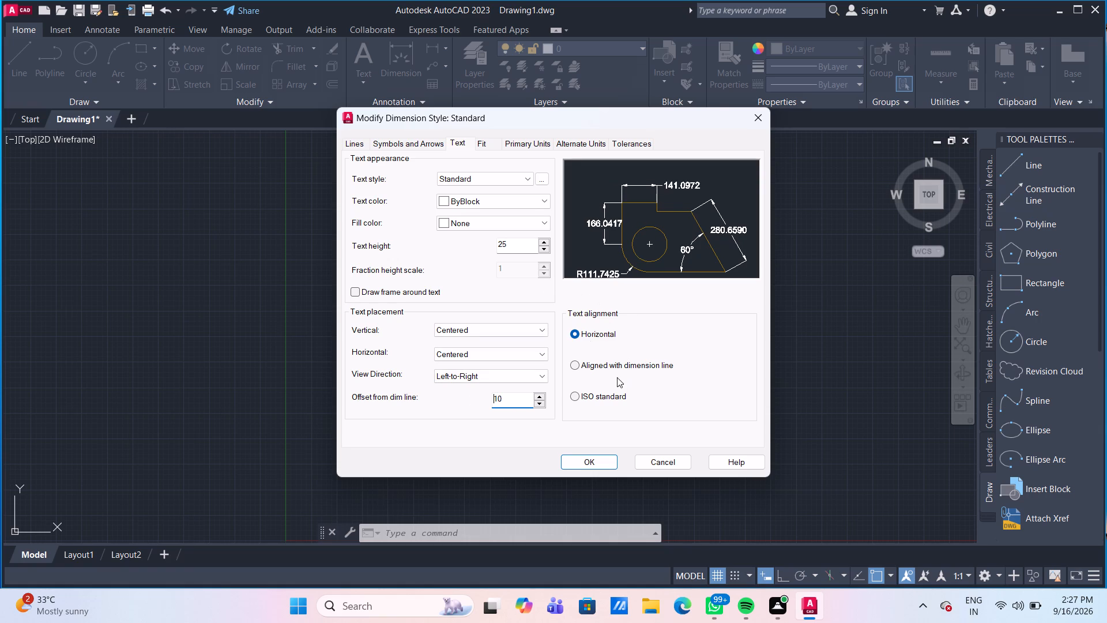
# Set the linear dimension precision of the Standard dimension style's primary units to 0.
pyautogui.click(481, 143)
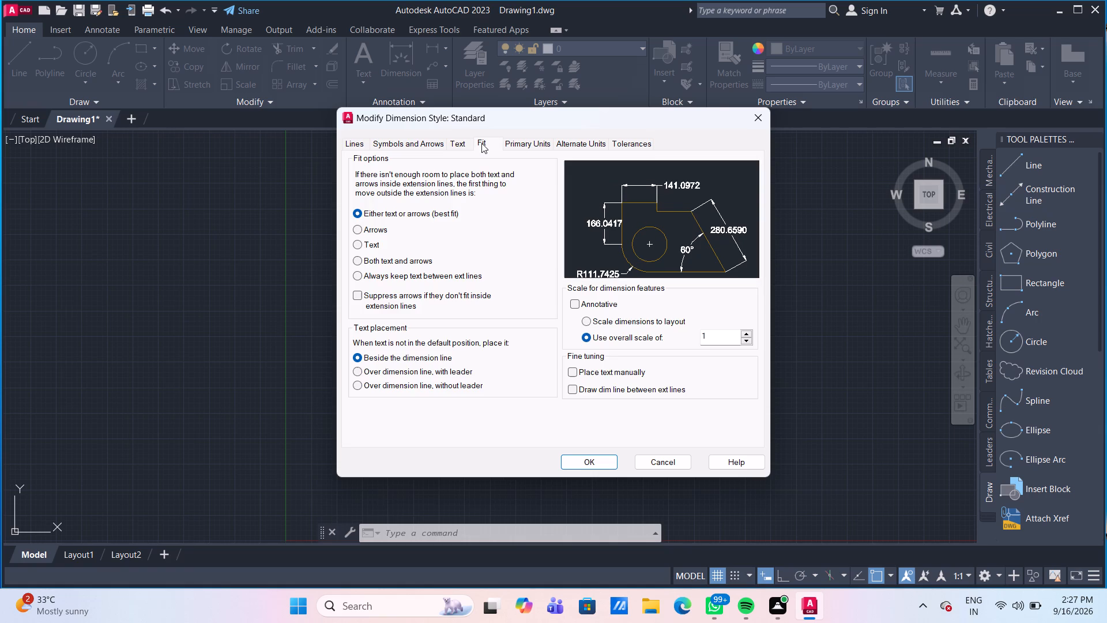
pyautogui.click(524, 144)
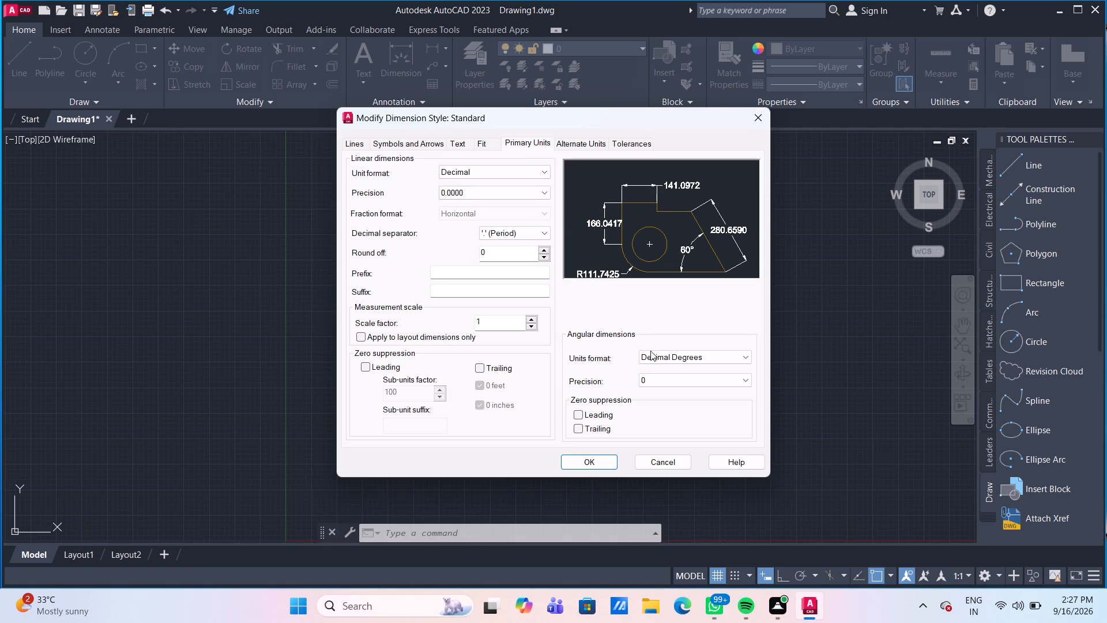
pyautogui.click(488, 189)
pyautogui.click(485, 201)
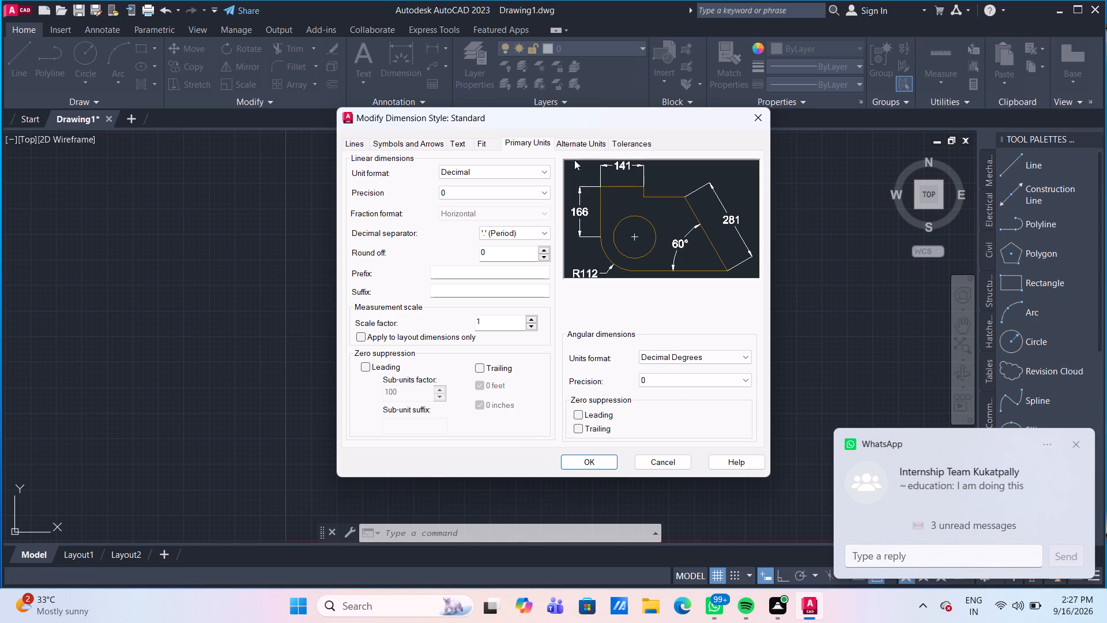
# Set the extension lines' offset from origin to 10 and accept the Standard dimension style changes.
pyautogui.click(543, 144)
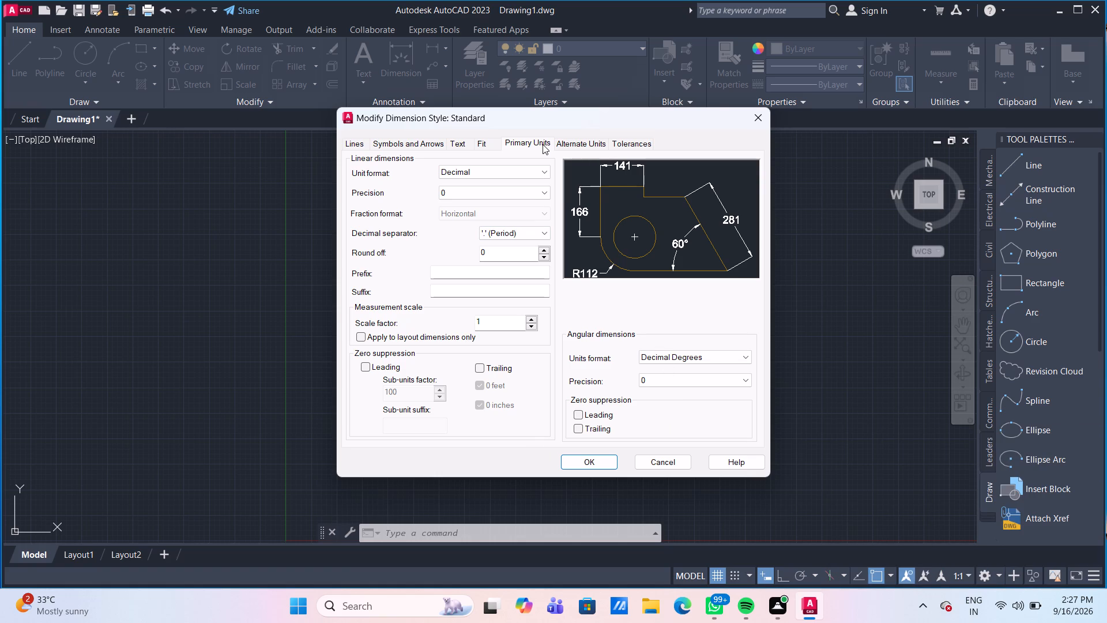
pyautogui.click(581, 142)
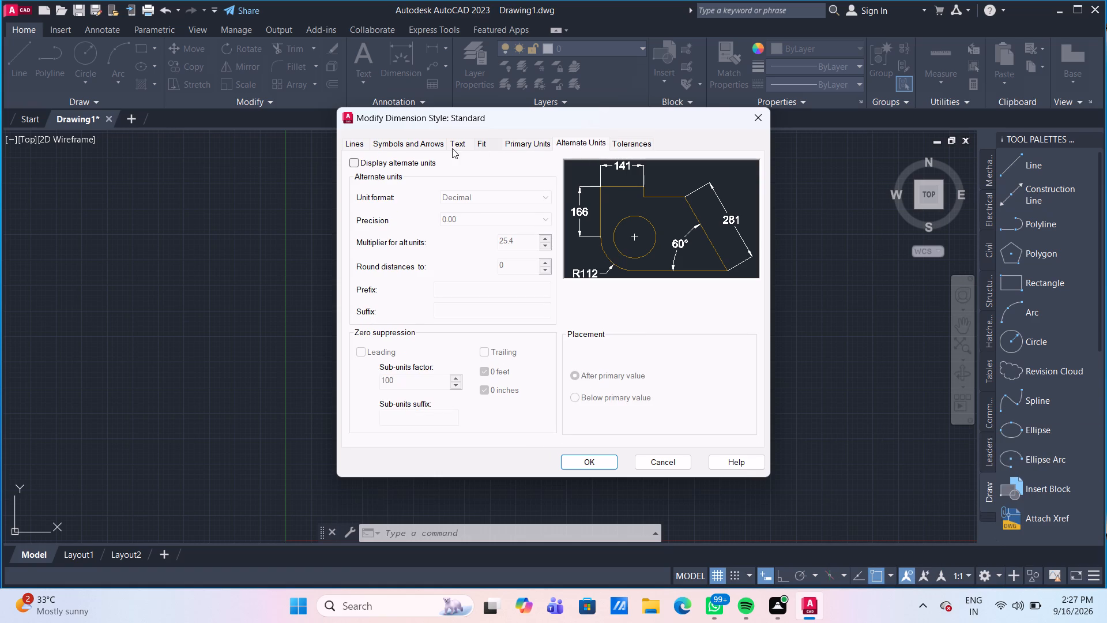
pyautogui.click(411, 144)
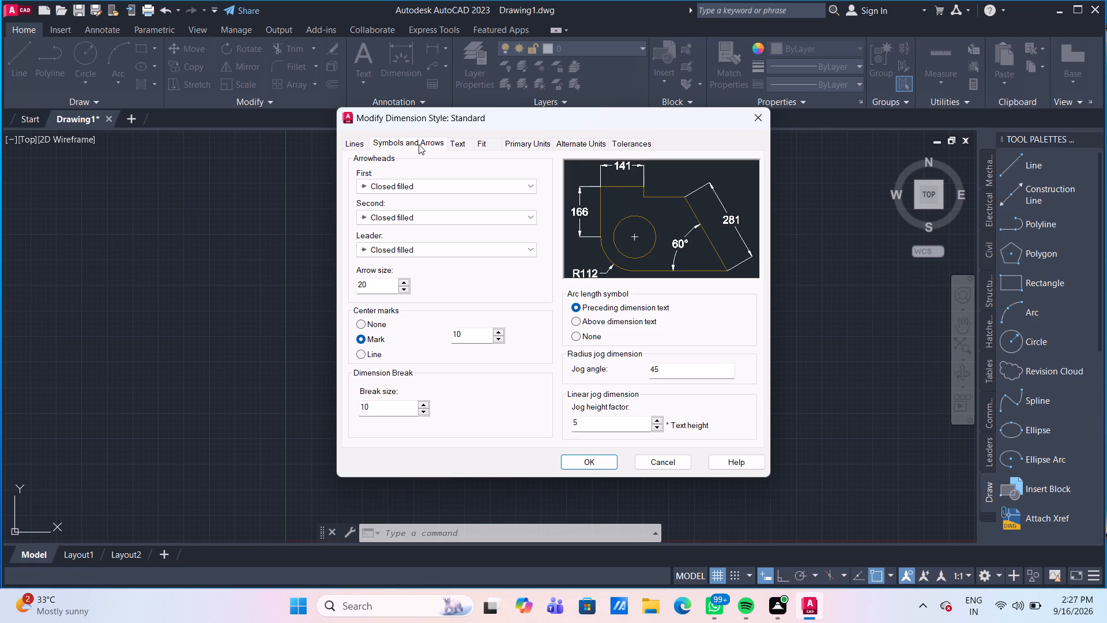
pyautogui.click(355, 145)
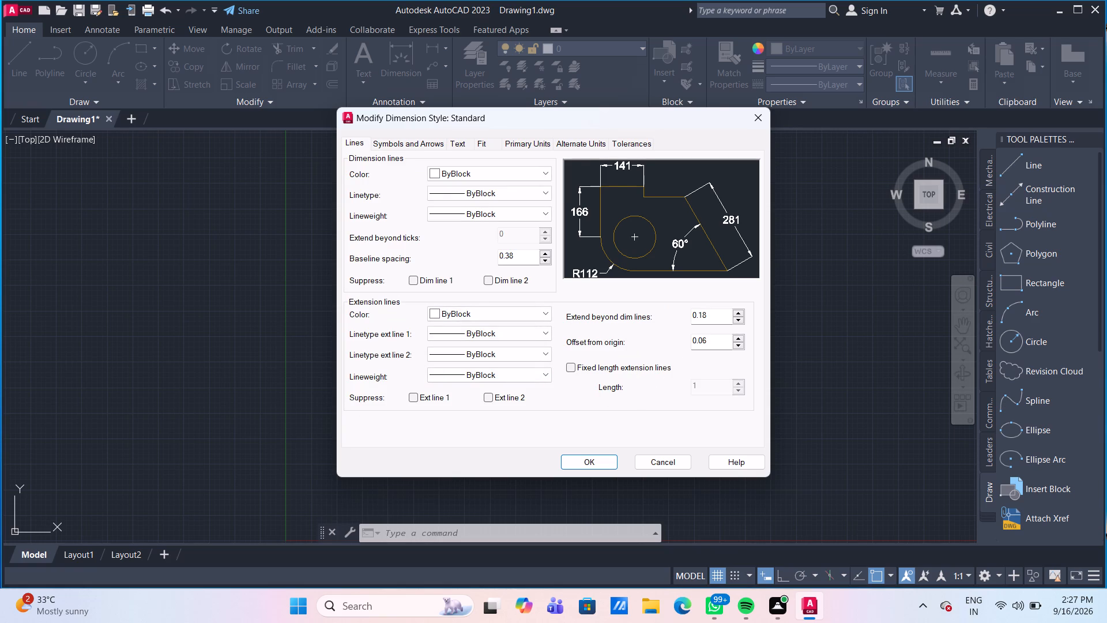
pyautogui.moveTo(712, 337); pyautogui.dragTo(653, 328)
pyautogui.write('10')
pyautogui.press('Return')
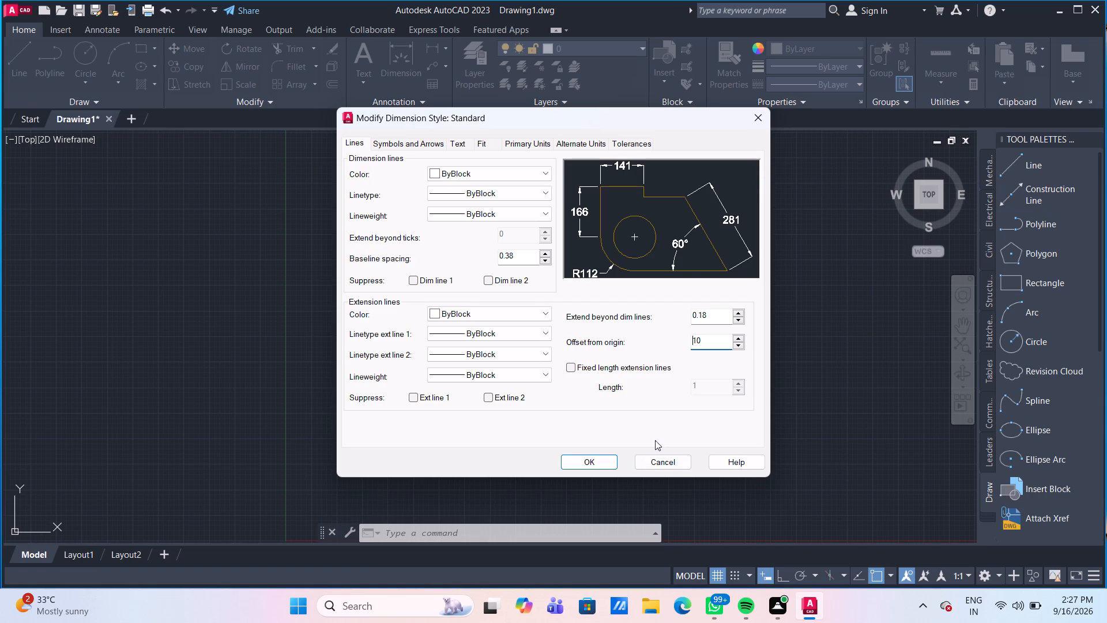
pyautogui.click(590, 458)
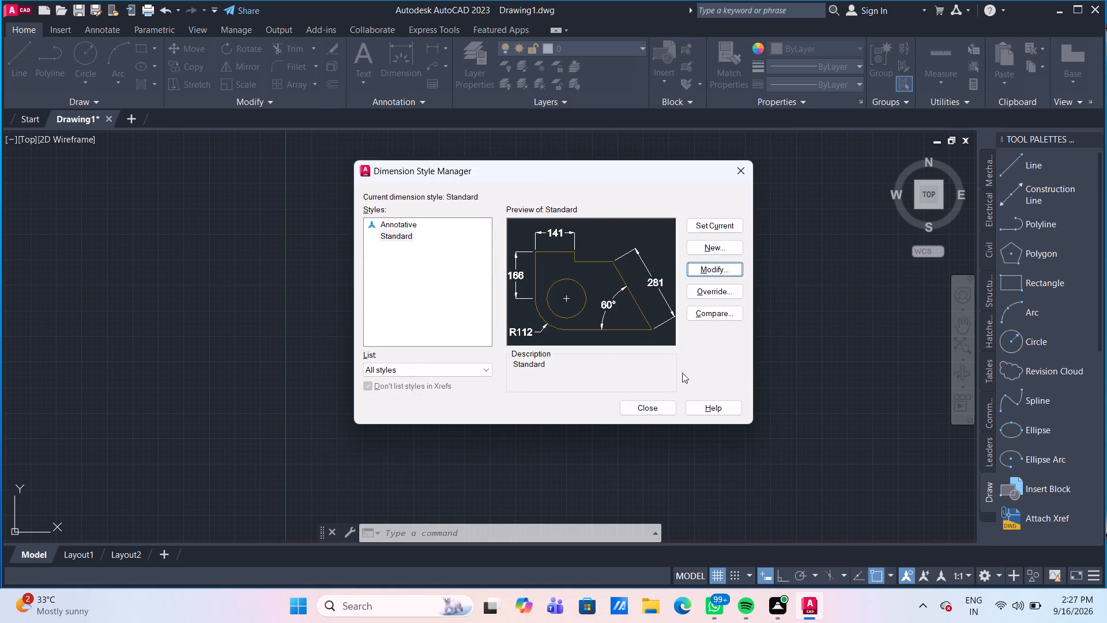
# Make the Standard dimension style current and close the Dimension Style Manager.
pyautogui.click(729, 225)
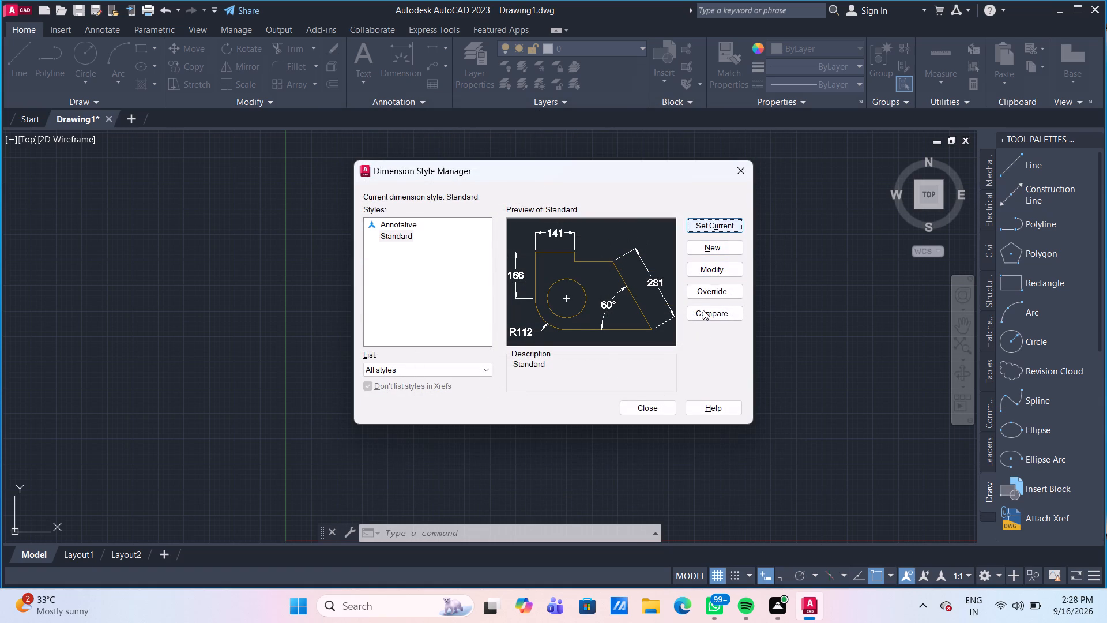
pyautogui.click(702, 228)
pyautogui.click(649, 409)
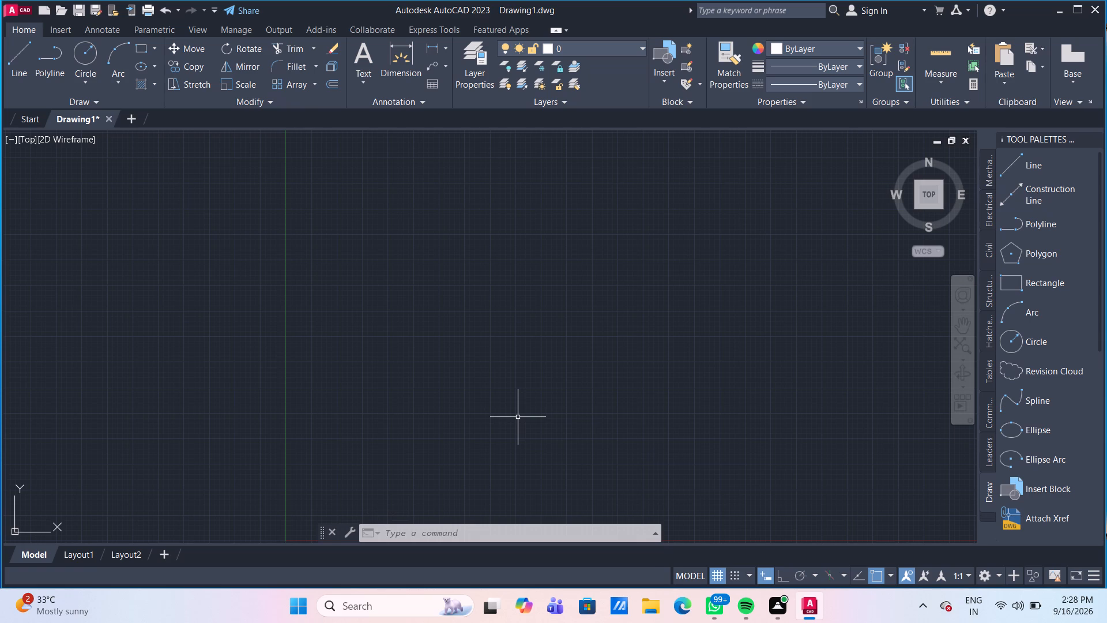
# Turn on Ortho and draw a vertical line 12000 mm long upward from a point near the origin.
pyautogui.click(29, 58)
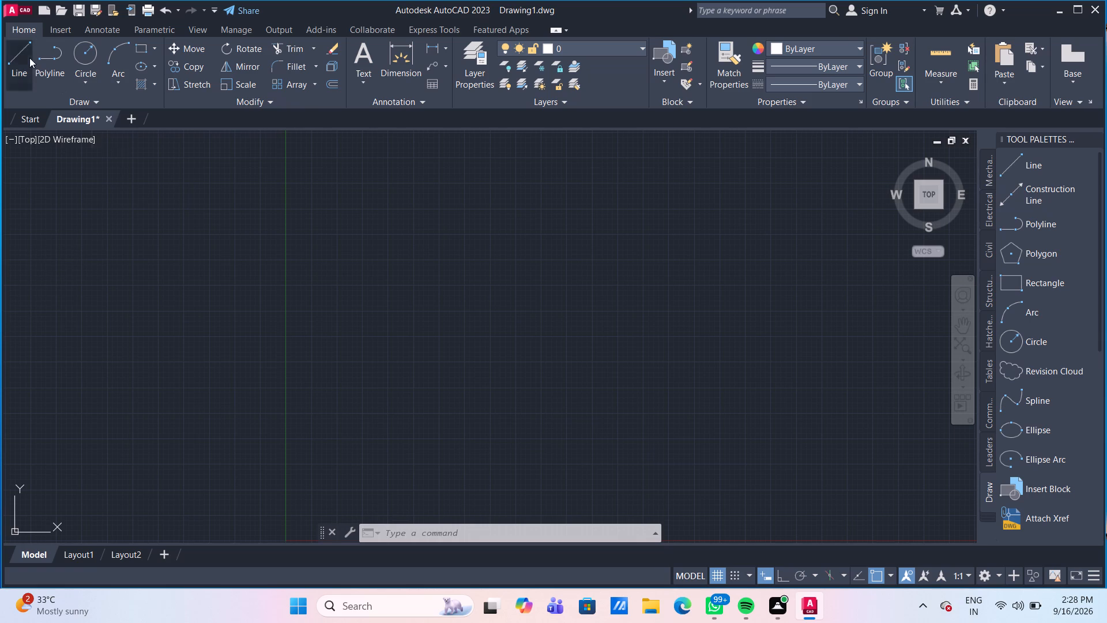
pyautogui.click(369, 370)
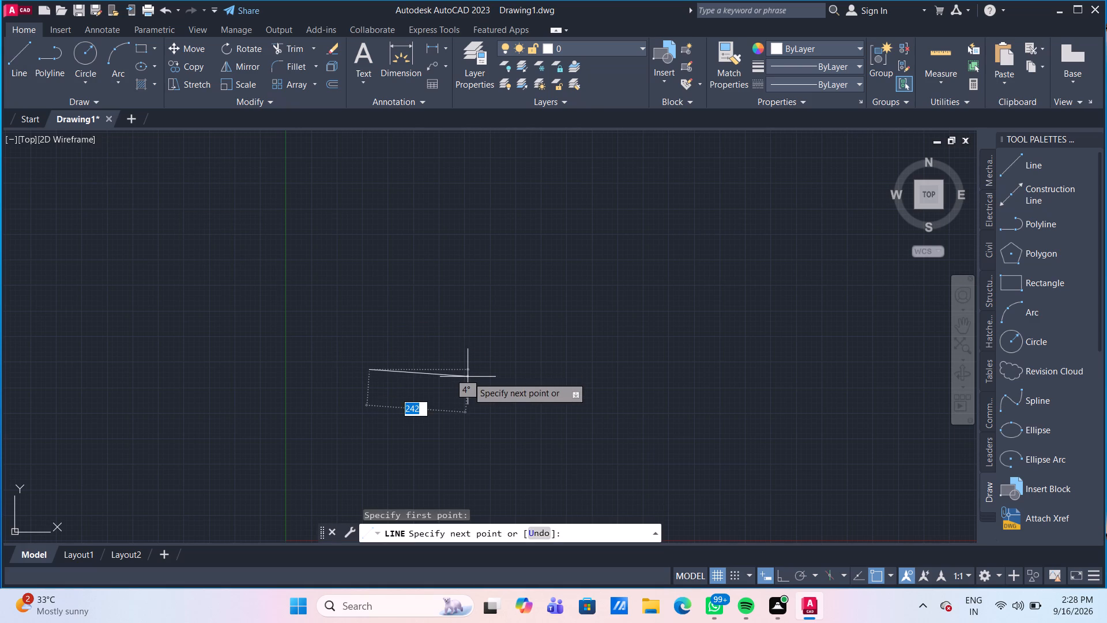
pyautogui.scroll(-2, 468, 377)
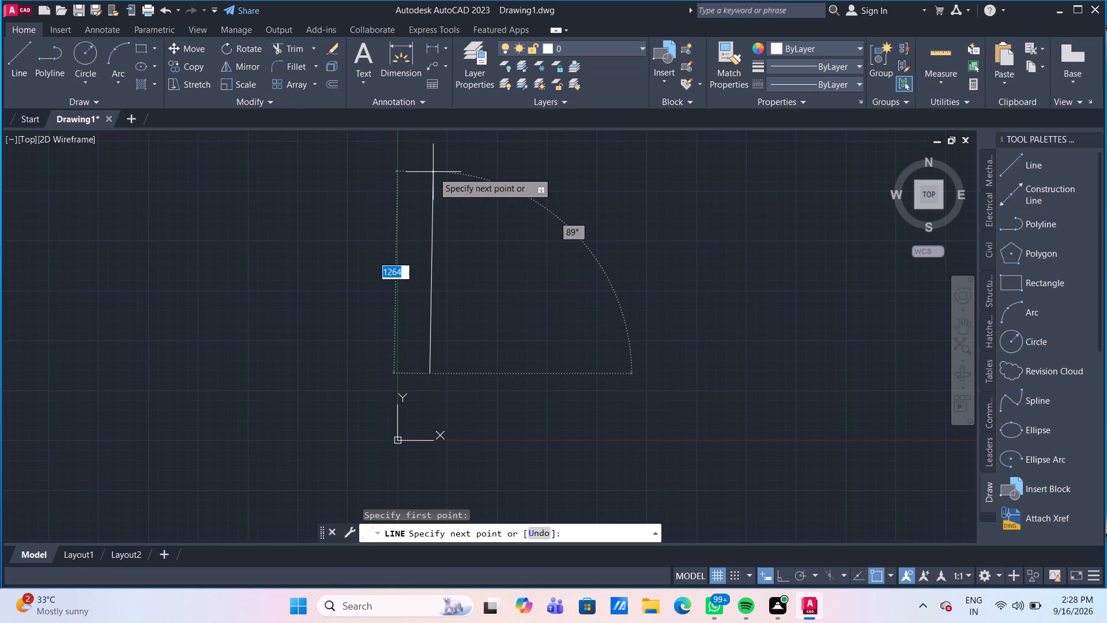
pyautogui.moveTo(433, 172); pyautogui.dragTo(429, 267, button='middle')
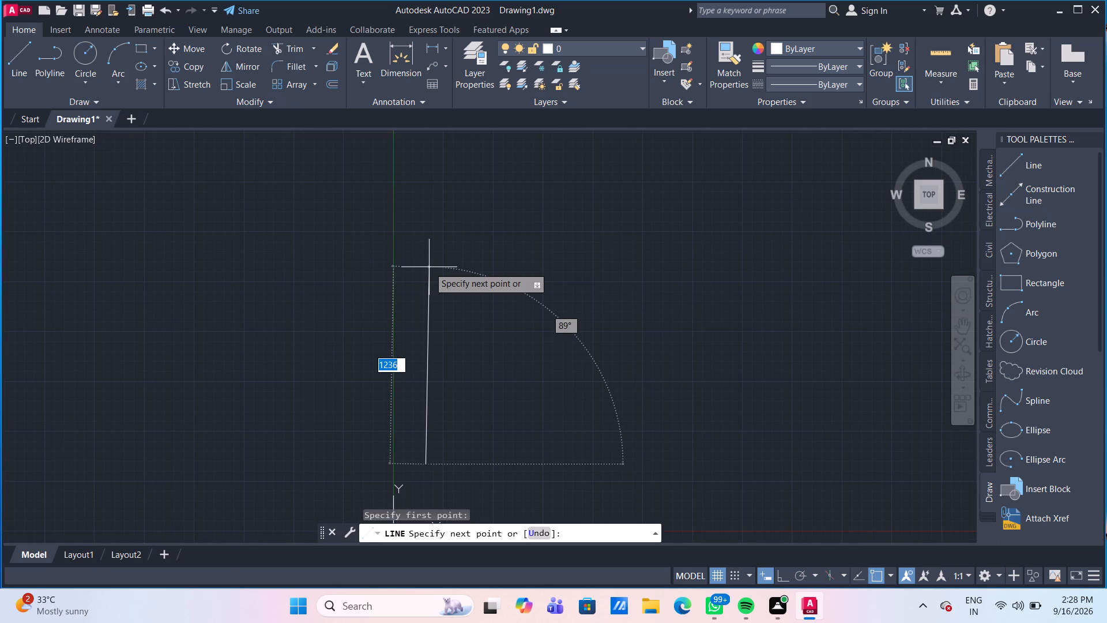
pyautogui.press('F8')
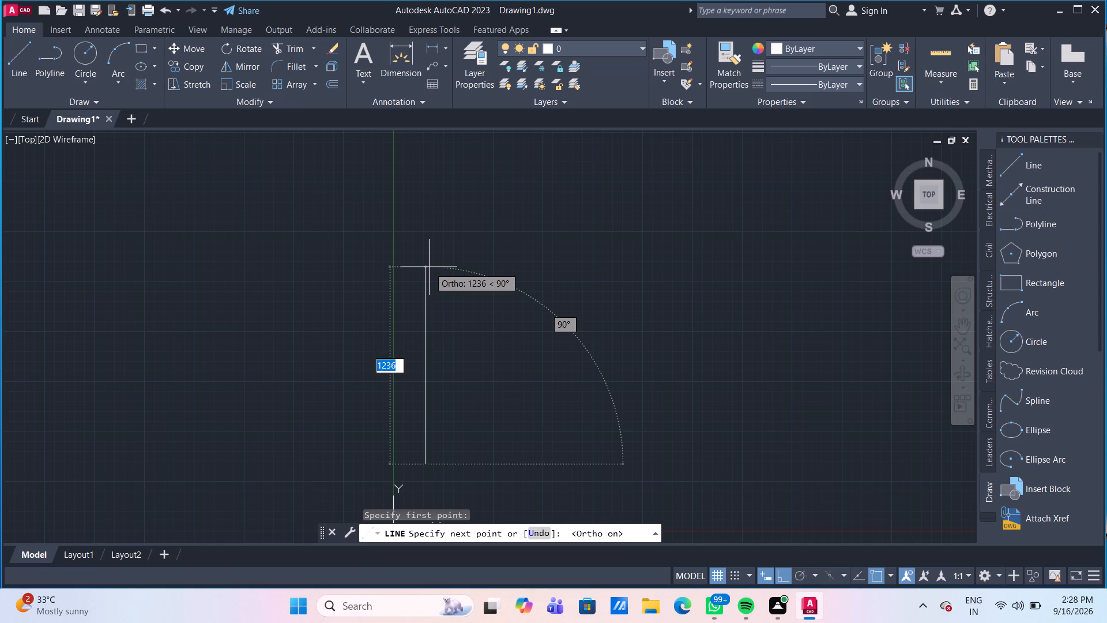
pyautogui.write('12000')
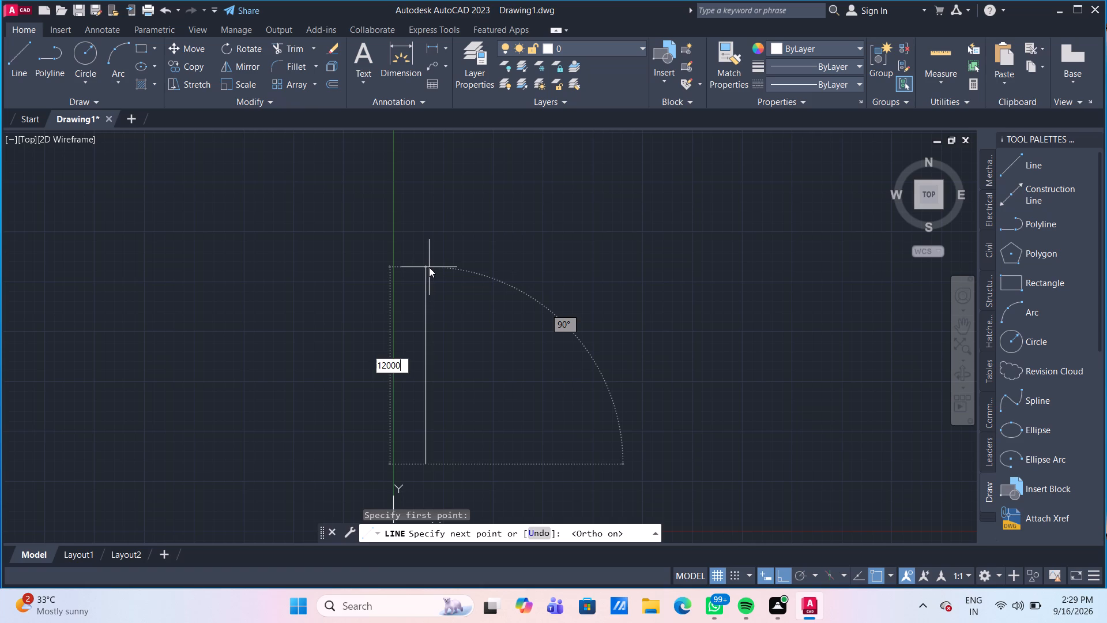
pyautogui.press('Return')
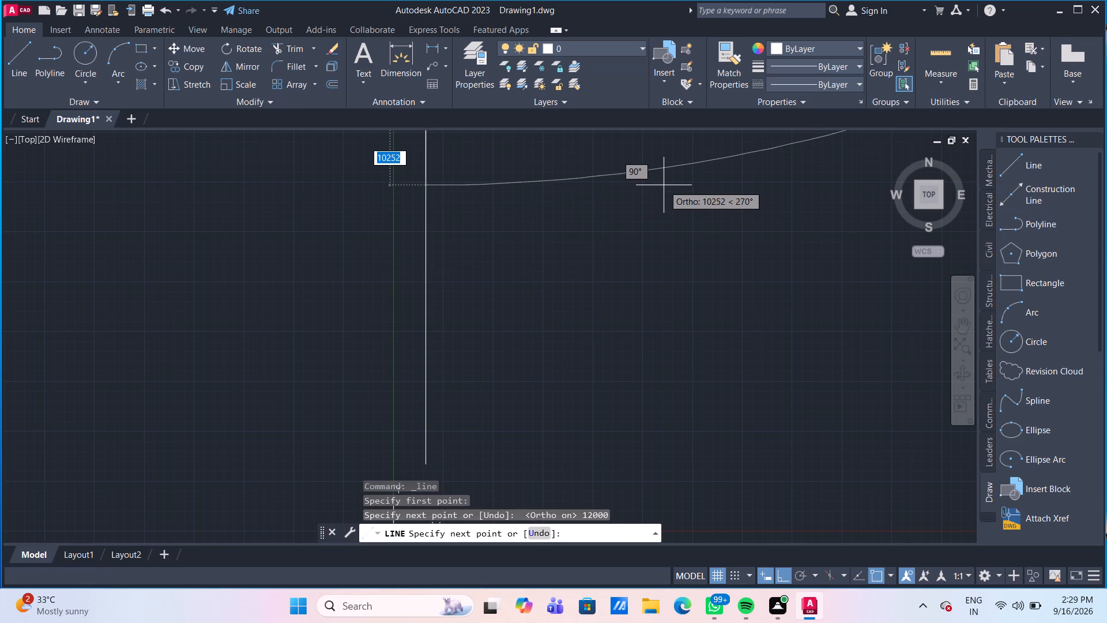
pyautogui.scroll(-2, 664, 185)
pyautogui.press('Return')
# Examine how the 12000 mm line fits in the drawing area, including with Zoom All.
pyautogui.scroll(-2, 647, 186)
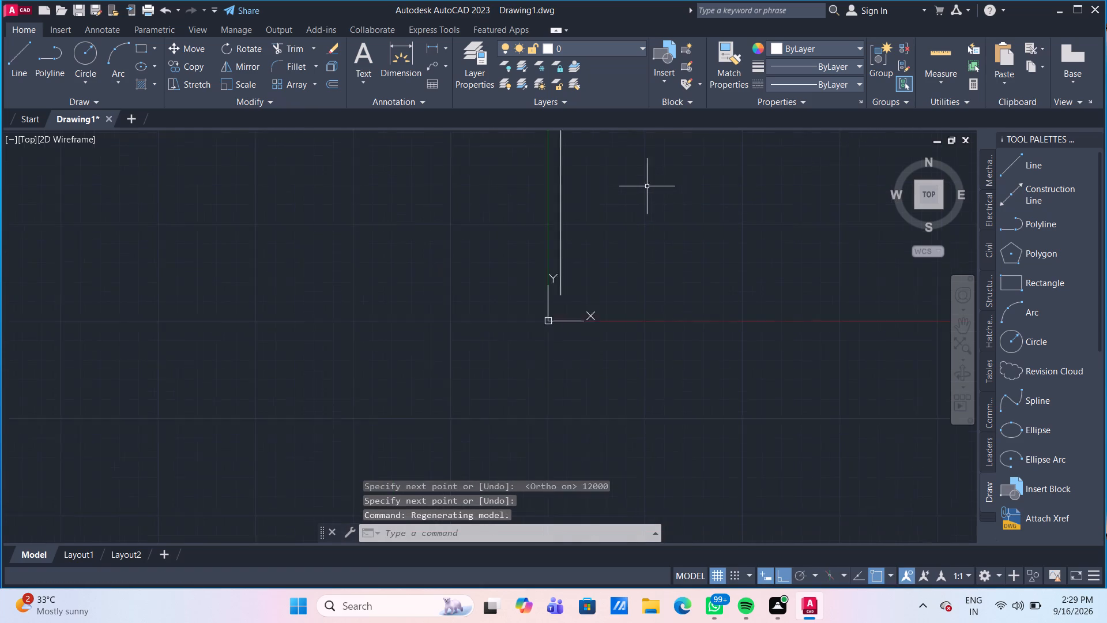
pyautogui.scroll(-2, 647, 186)
pyautogui.moveTo(647, 186); pyautogui.dragTo(501, 294, button='middle')
pyautogui.scroll(-1, 501, 294)
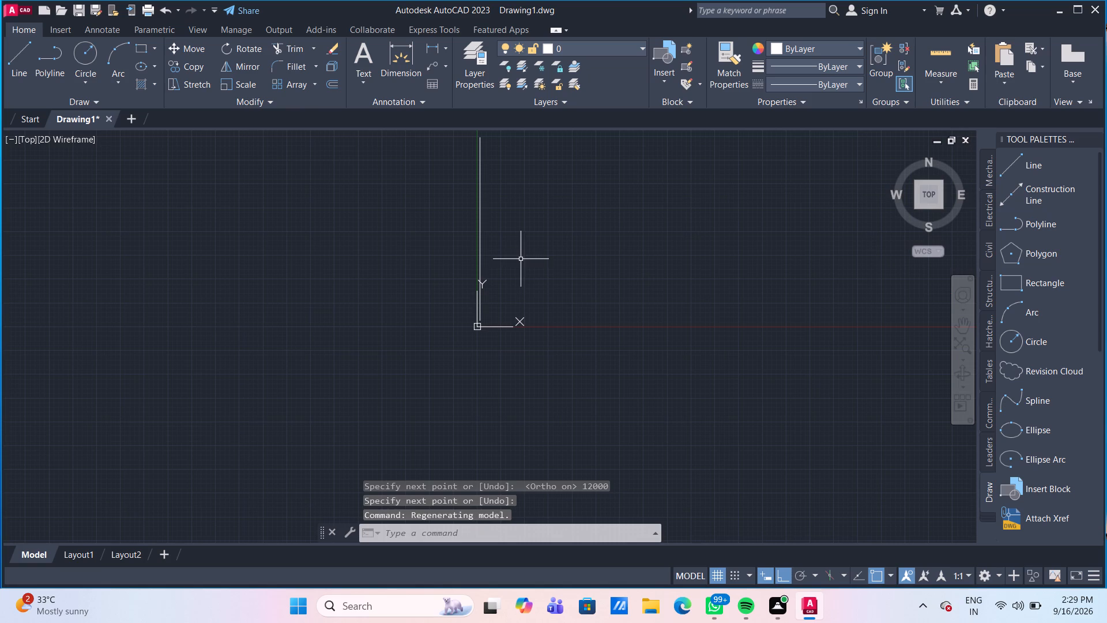
pyautogui.moveTo(521, 259); pyautogui.dragTo(317, 324, button='middle')
pyautogui.scroll(1, 300, 324)
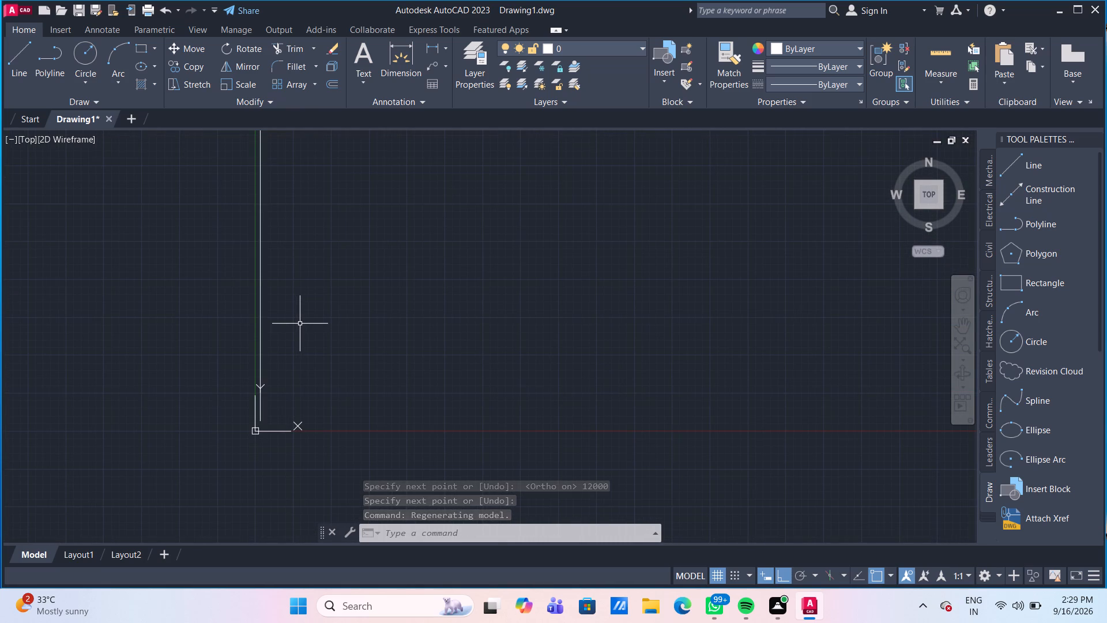
pyautogui.scroll(-1, 300, 325)
pyautogui.moveTo(300, 325); pyautogui.dragTo(170, 310, button='middle')
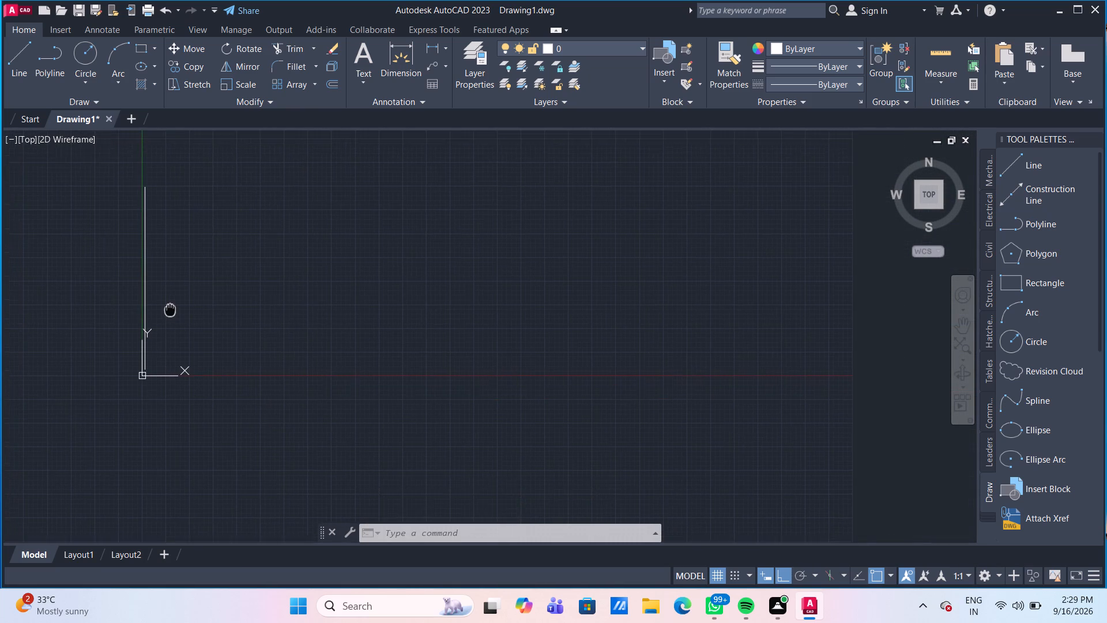
pyautogui.moveTo(170, 310); pyautogui.dragTo(183, 314, button='middle')
pyautogui.scroll(1, 165, 301)
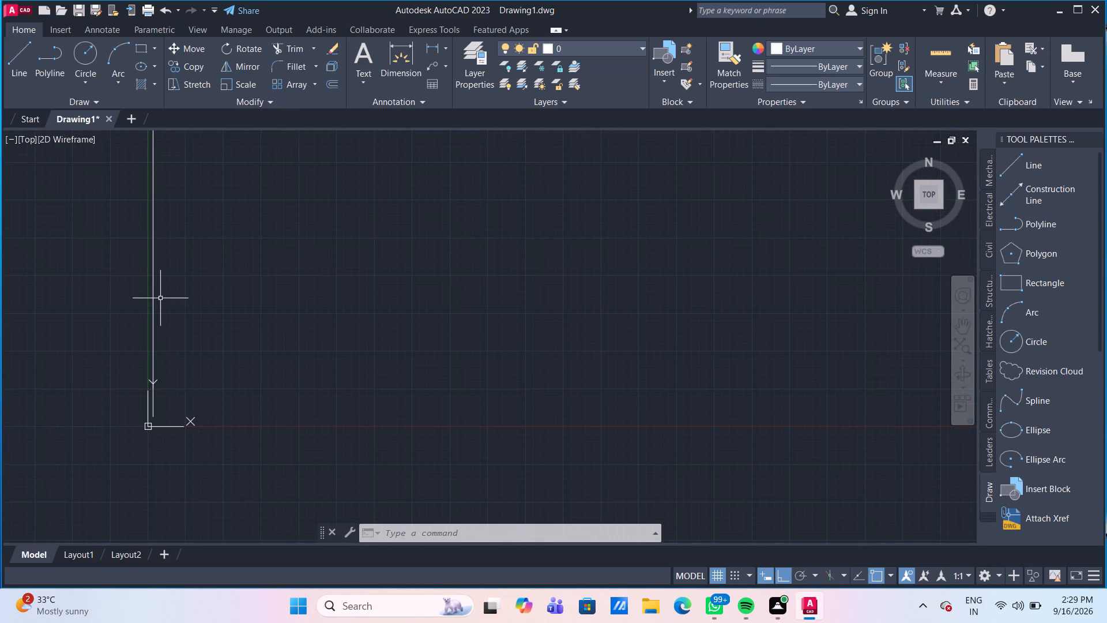
pyautogui.middleClick(208, 288)
pyautogui.press('z')
pyautogui.press('Return')
pyautogui.press('a')
pyautogui.press('Return')
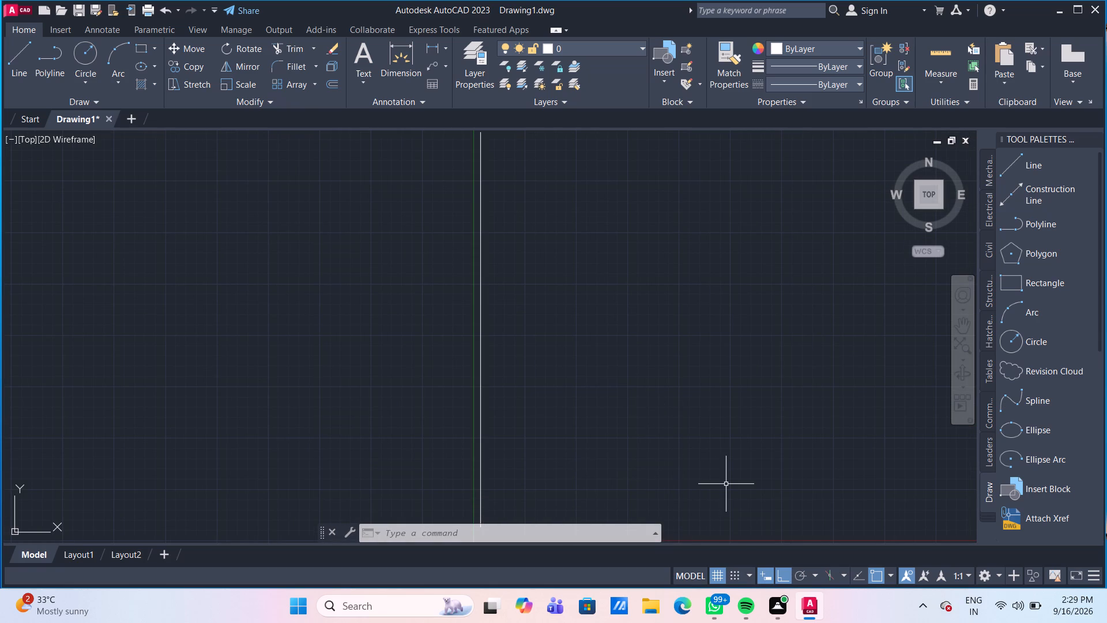
pyautogui.scroll(-1, 726, 484)
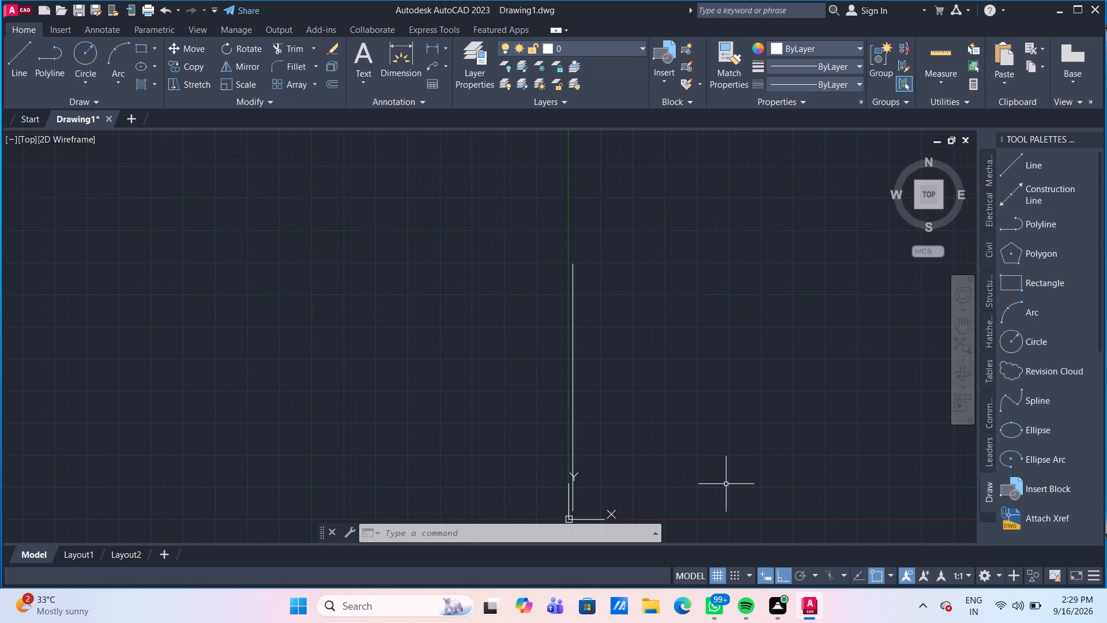
pyautogui.scroll(1, 726, 484)
pyautogui.scroll(-1, 726, 484)
pyautogui.moveTo(718, 481); pyautogui.dragTo(567, 408, button='middle')
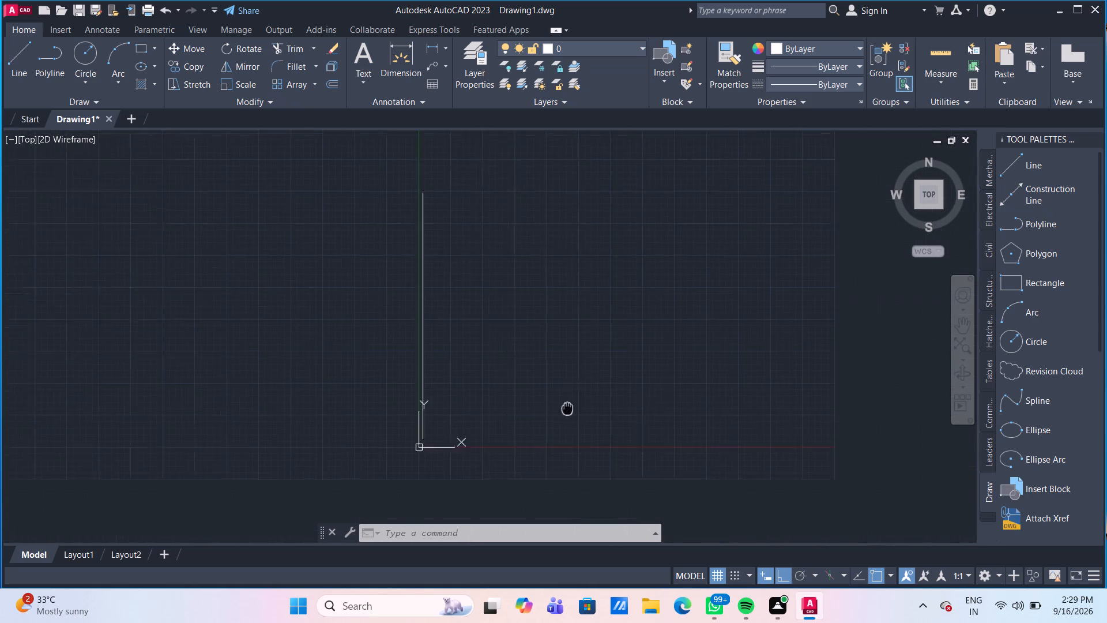
pyautogui.moveTo(567, 408); pyautogui.dragTo(477, 403, button='middle')
pyautogui.scroll(1, 477, 403)
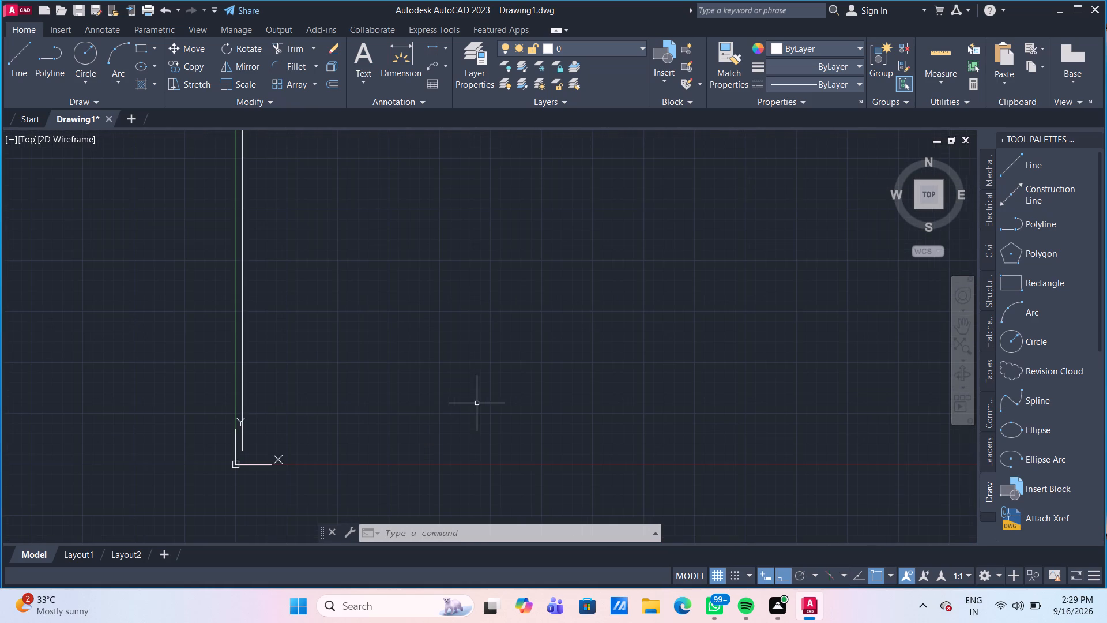
pyautogui.moveTo(477, 403); pyautogui.dragTo(481, 463, button='middle')
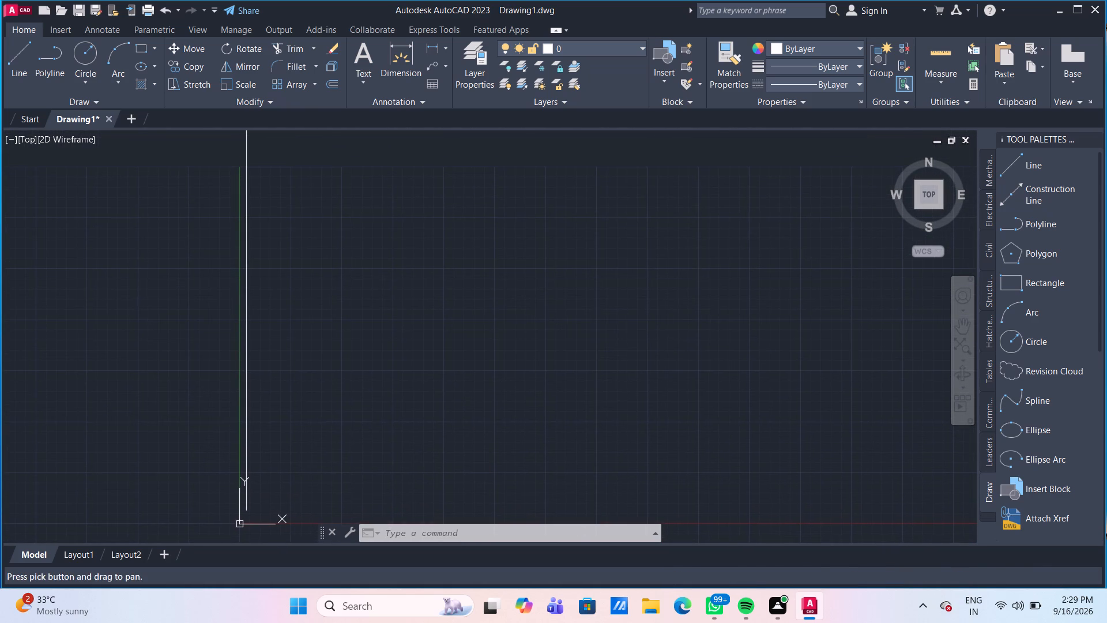
pyautogui.scroll(-1, 481, 463)
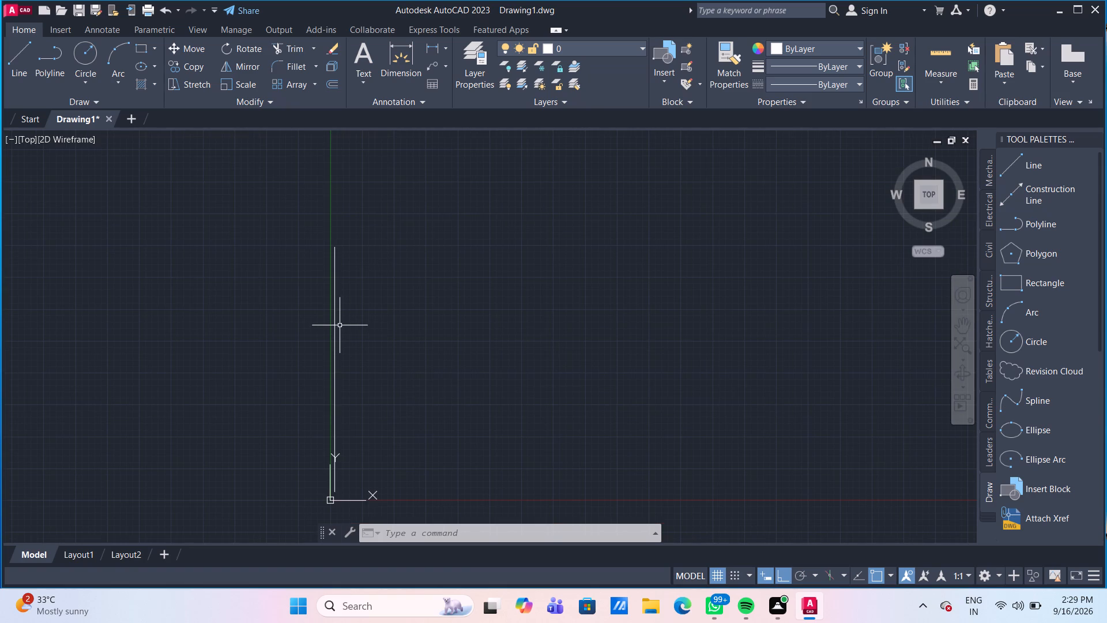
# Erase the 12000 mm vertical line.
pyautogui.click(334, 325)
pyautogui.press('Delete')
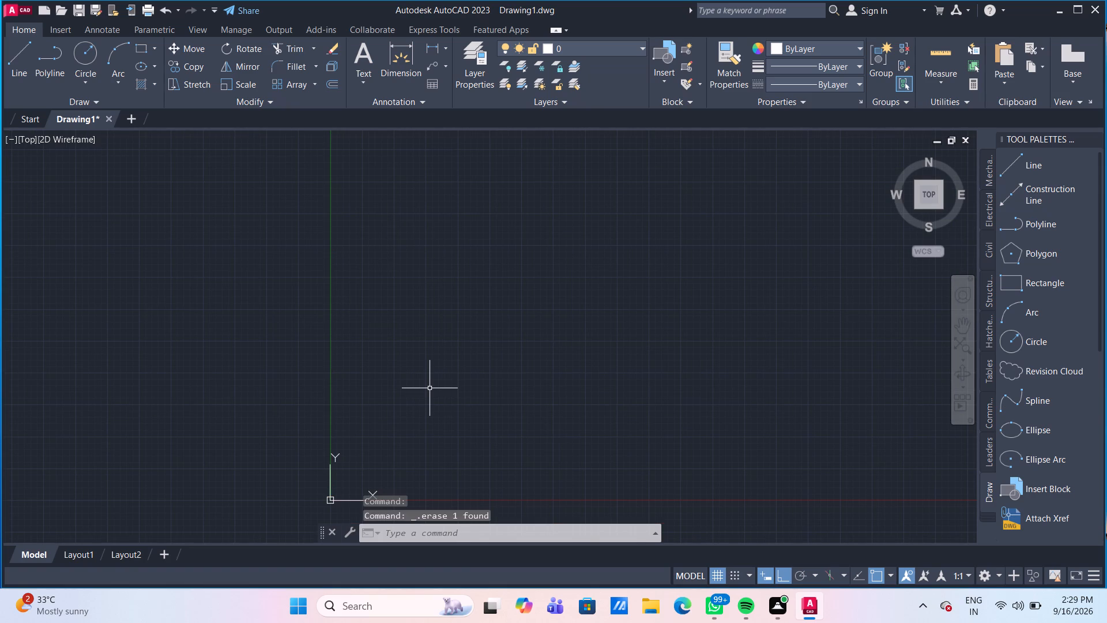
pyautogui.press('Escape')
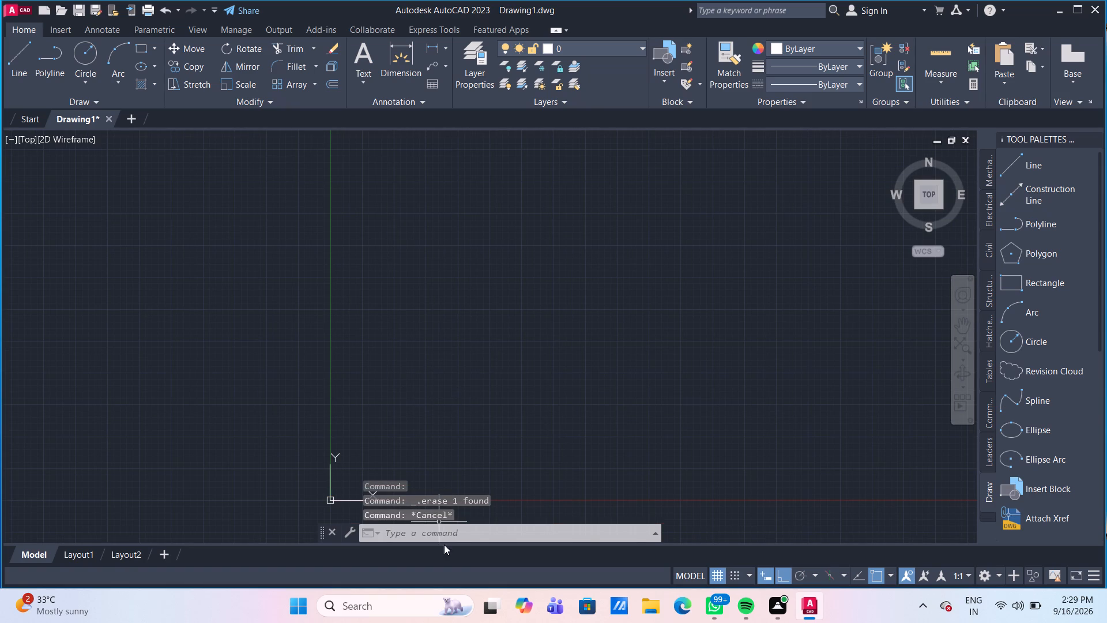
# Set the model space limits to 0,0 for the lower left corner and 500,500 for the upper right, and Zoom All.
pyautogui.click(456, 531)
pyautogui.write('LIM')
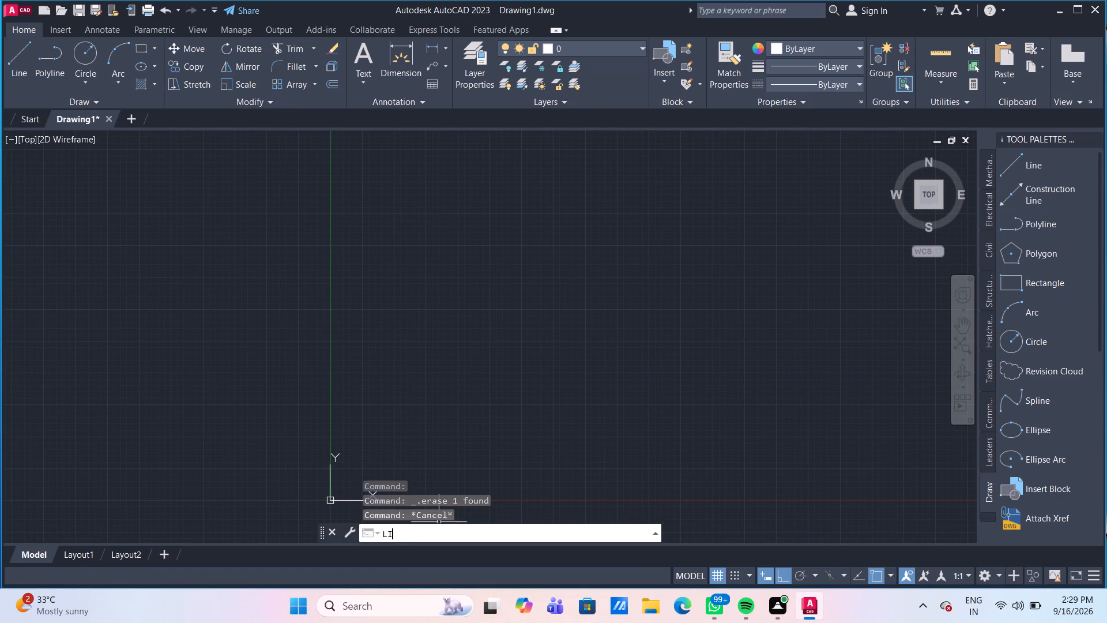
pyautogui.press('Return')
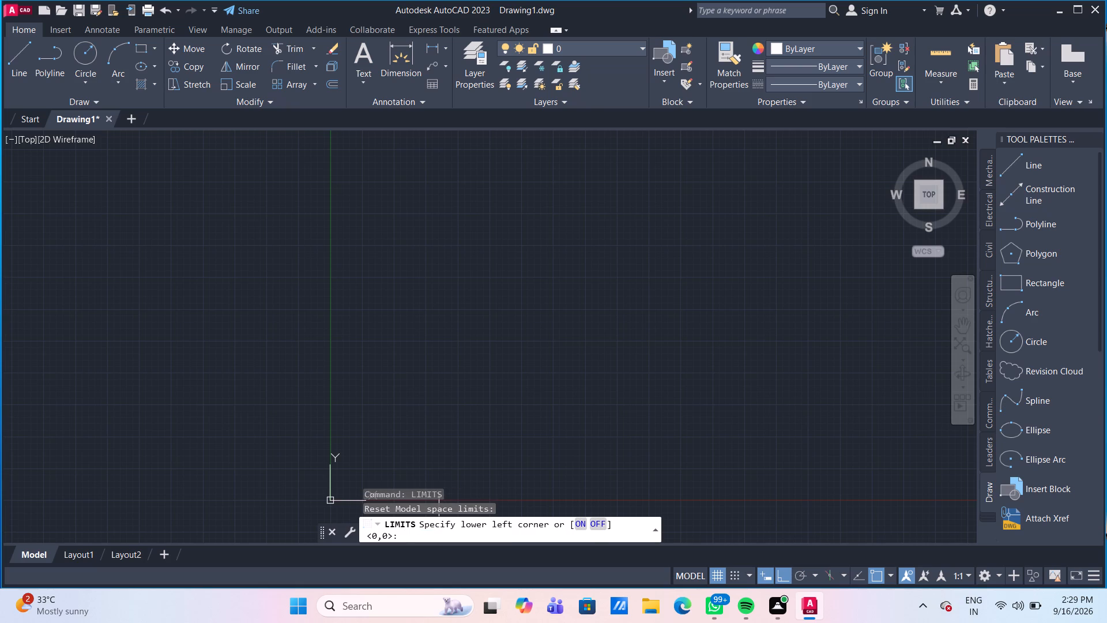
pyautogui.write('0,')
pyautogui.press('0')
pyautogui.press('Return')
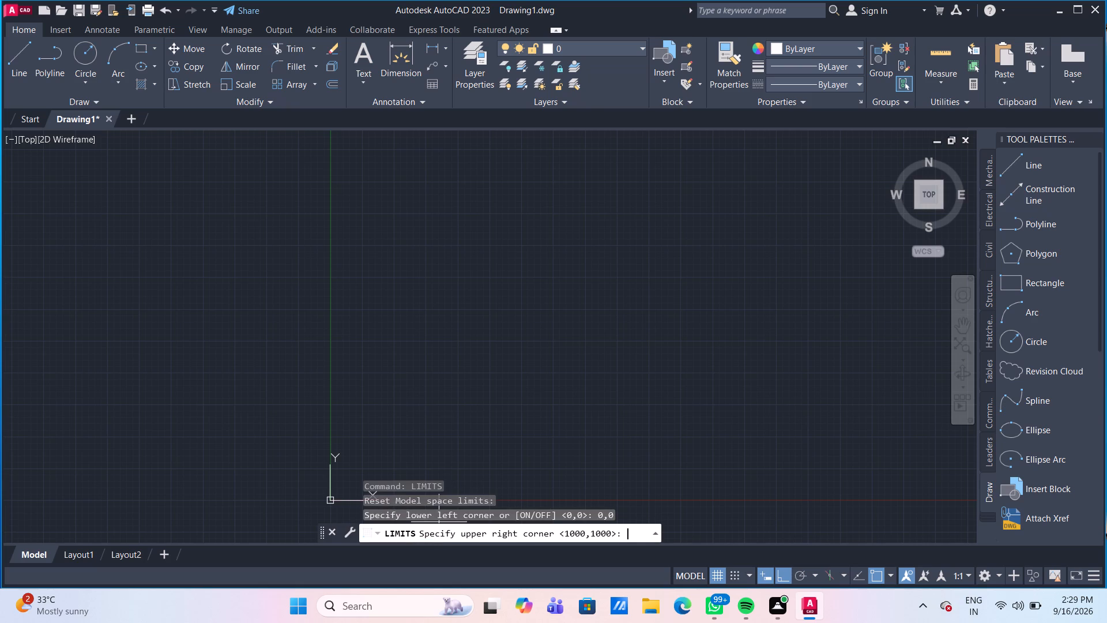
pyautogui.write('500,500')
pyautogui.press('Return')
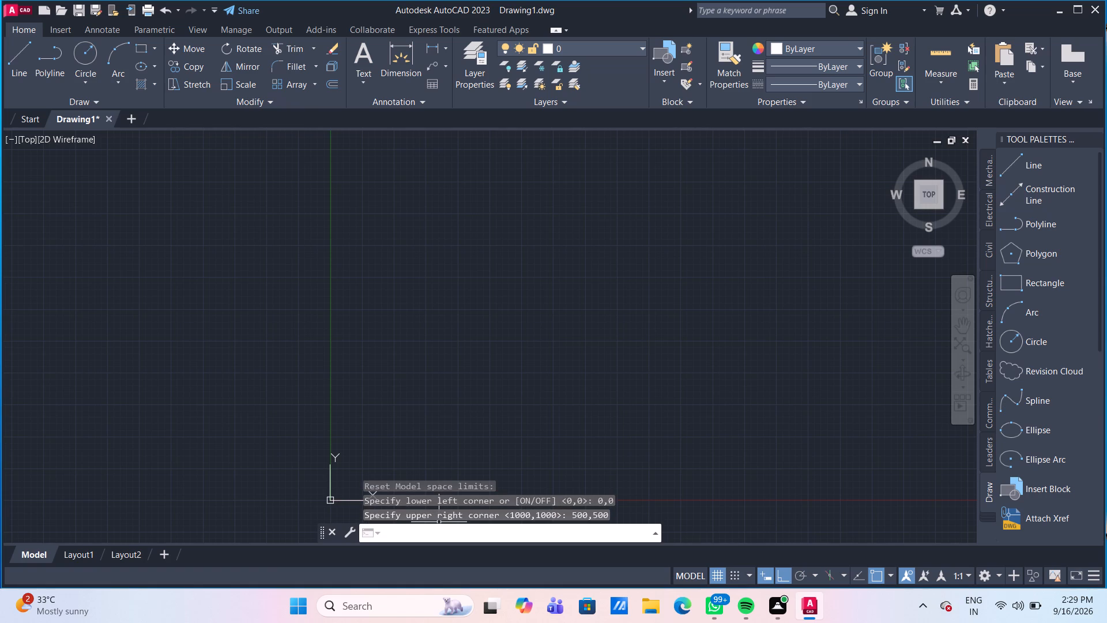
pyautogui.press('z')
pyautogui.press('Return')
pyautogui.press('a')
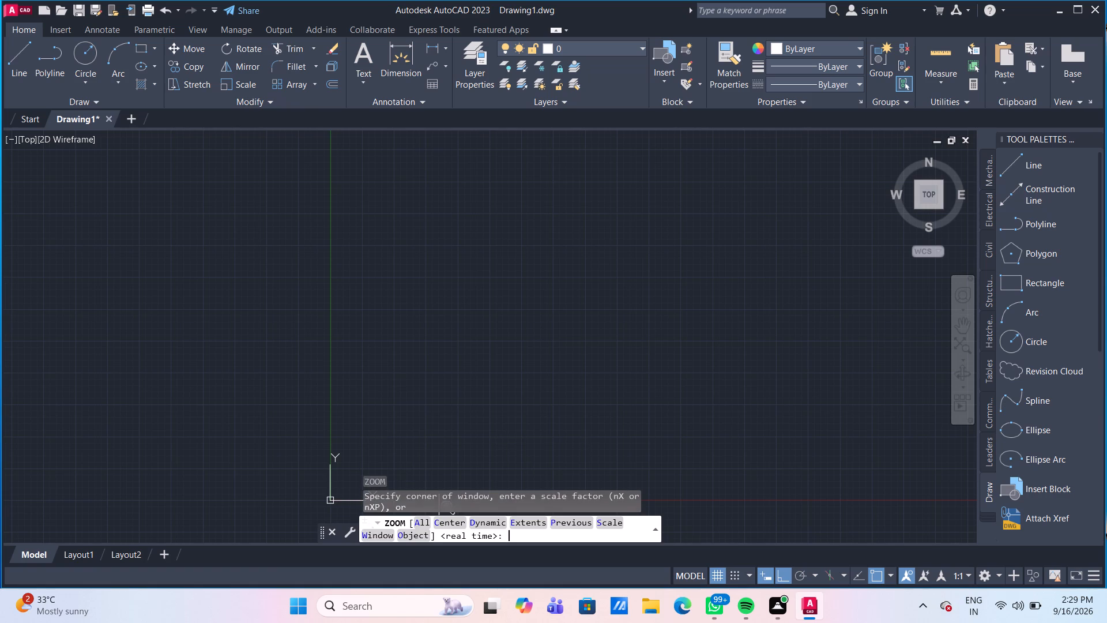
pyautogui.press('Return')
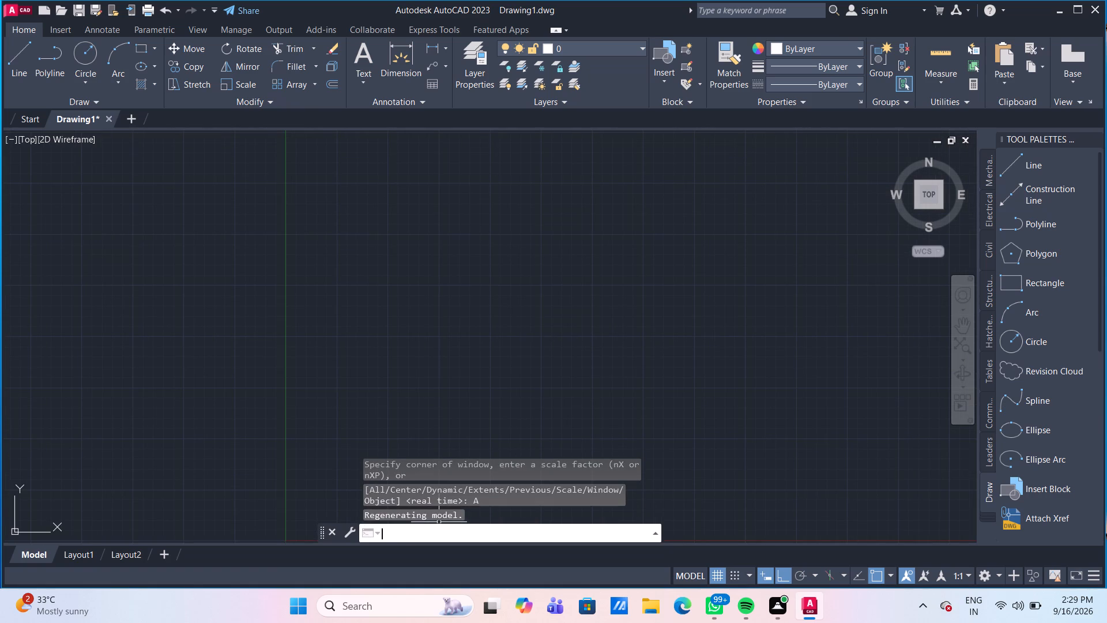
# Draw a line 4300 mm vertically upward from a point near the origin, continuing with a 1500 mm horizontal segment toward positive X.
pyautogui.click(28, 51)
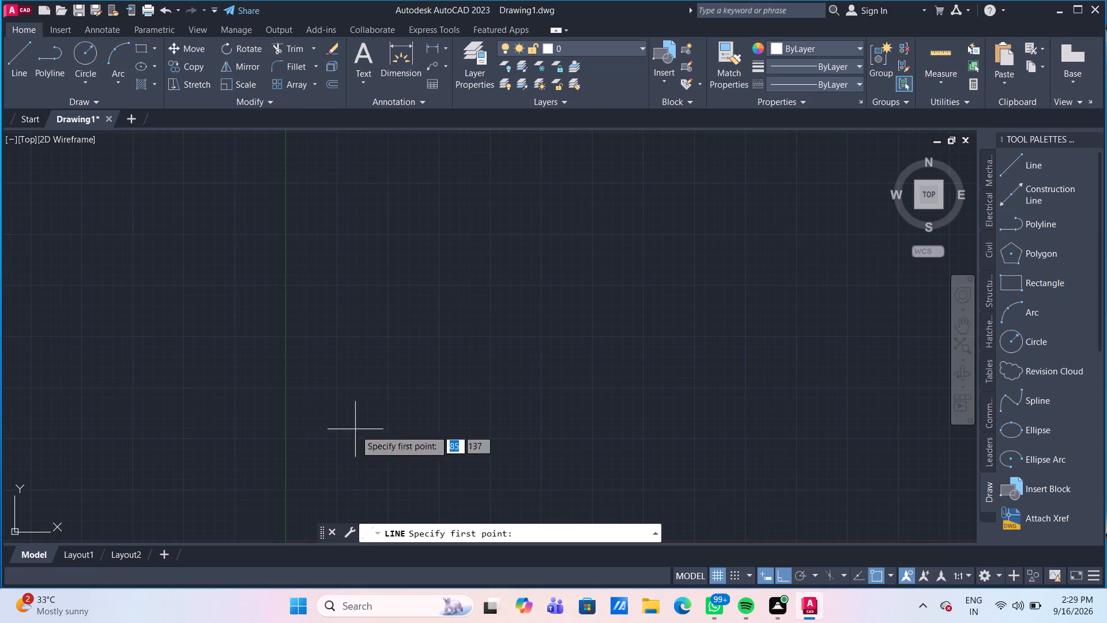
pyautogui.scroll(-2, 351, 463)
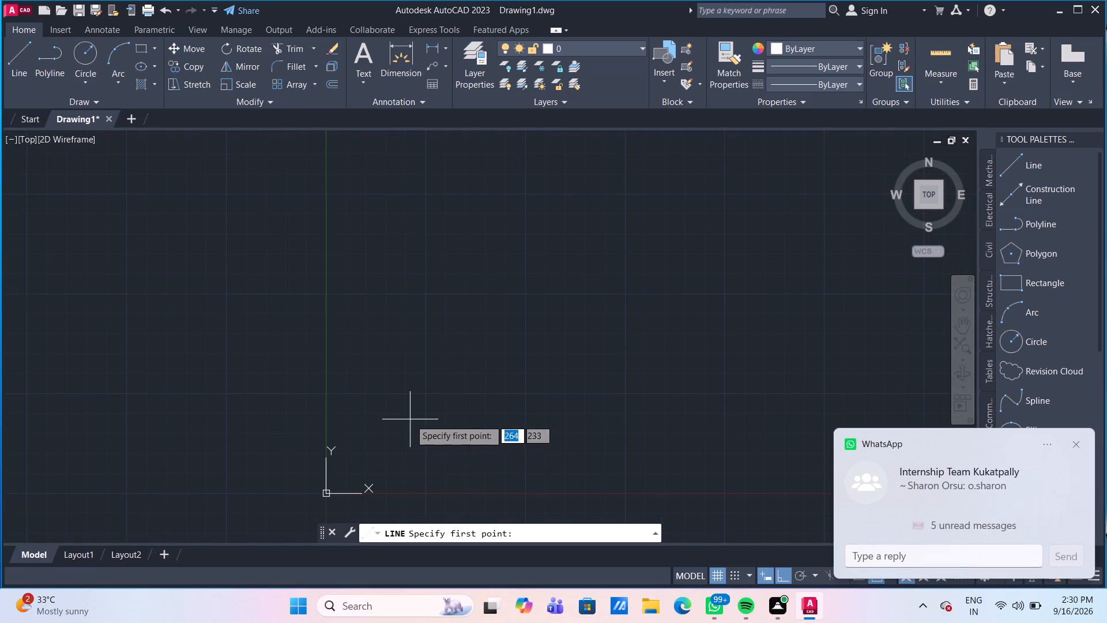
pyautogui.click(427, 396)
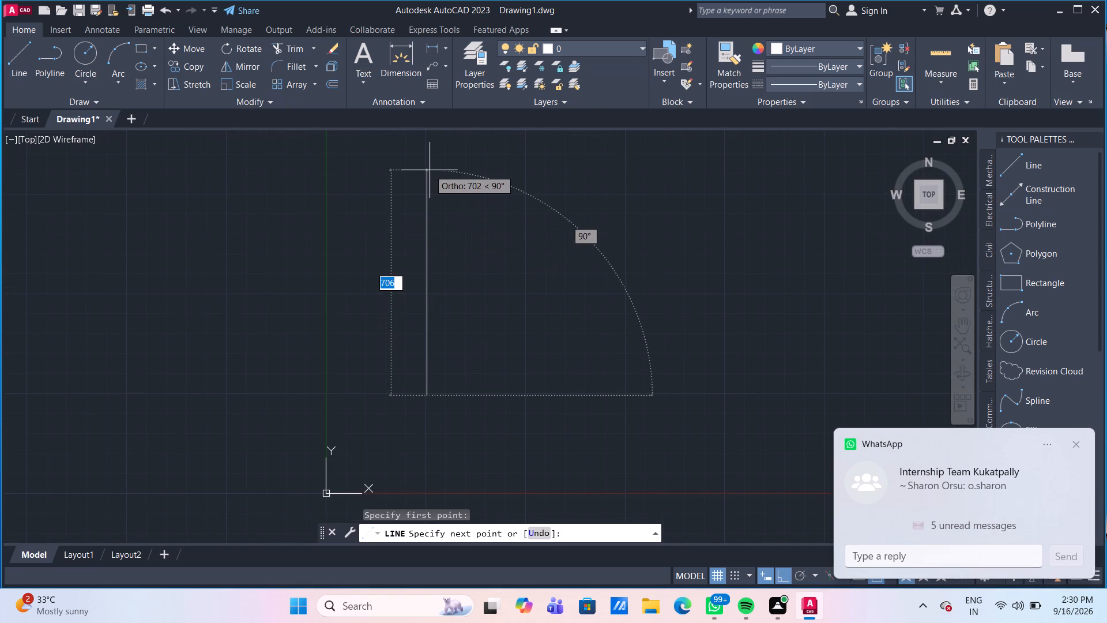
pyautogui.moveTo(429, 170); pyautogui.dragTo(392, 288, button='middle')
pyautogui.scroll(-3, 392, 288)
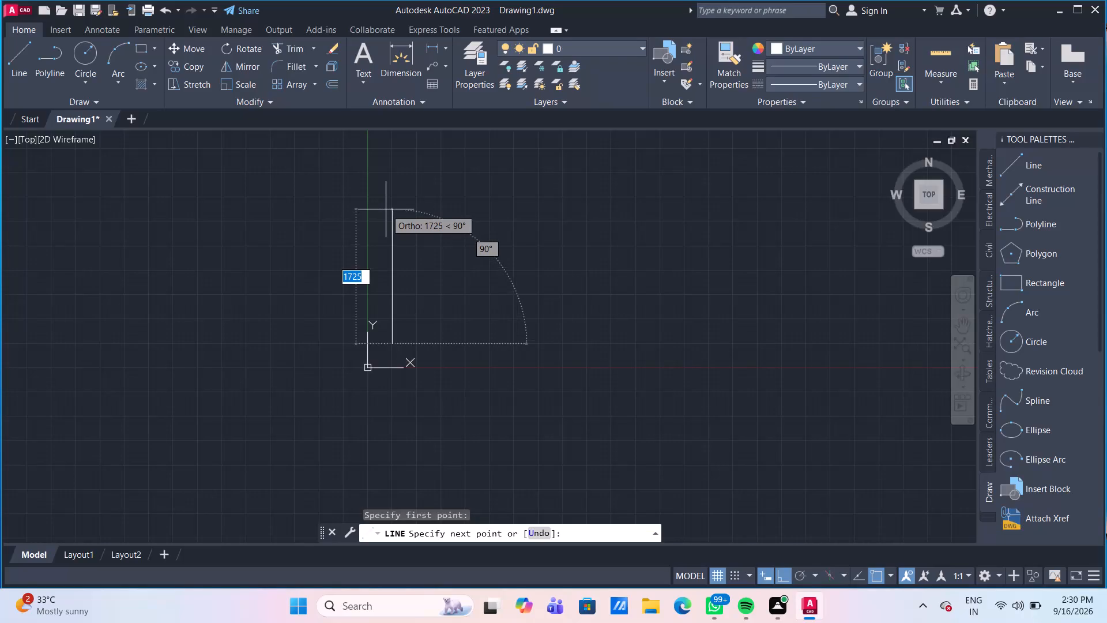
pyautogui.scroll(1, 389, 184)
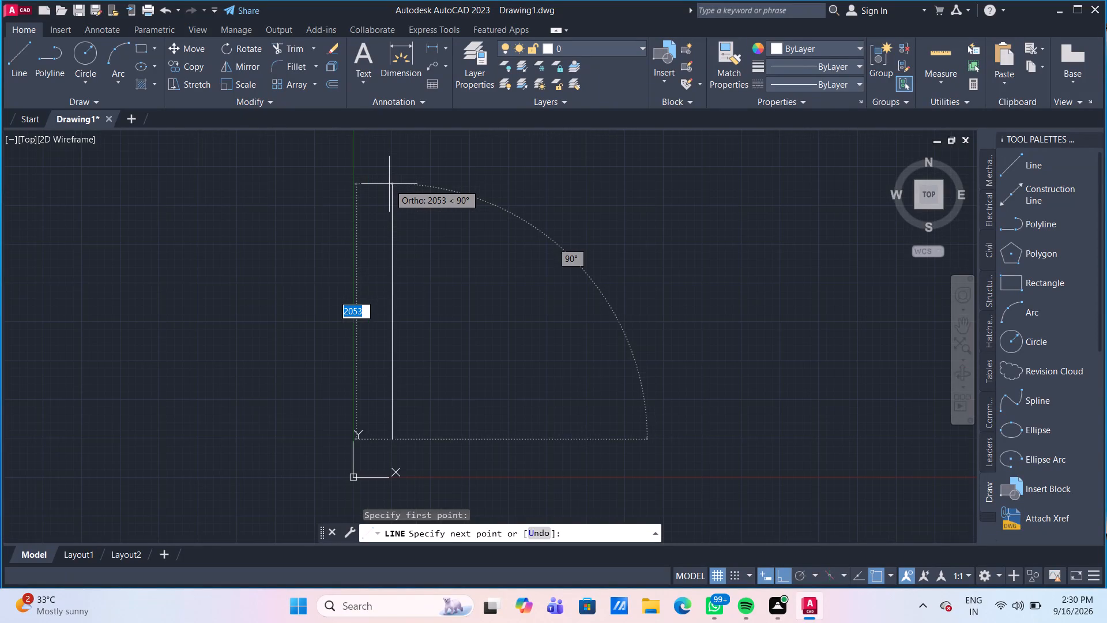
pyautogui.scroll(1, 390, 184)
pyautogui.scroll(-2, 391, 190)
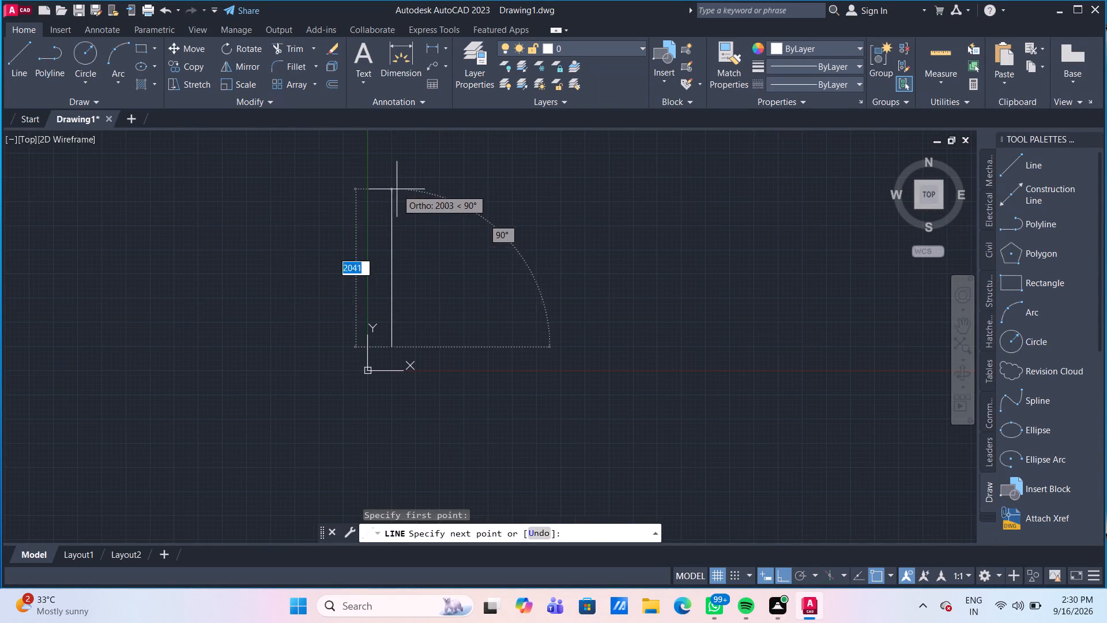
pyautogui.scroll(1, 397, 183)
pyautogui.moveTo(397, 183); pyautogui.dragTo(268, 227, button='middle')
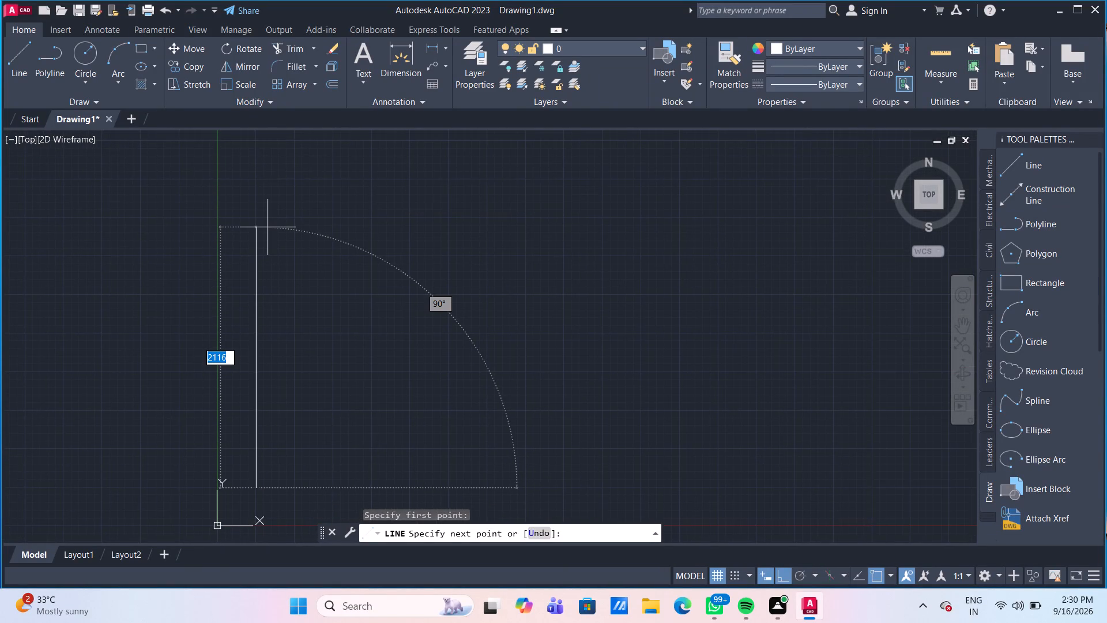
pyautogui.scroll(2, 268, 227)
pyautogui.scroll(-3, 268, 227)
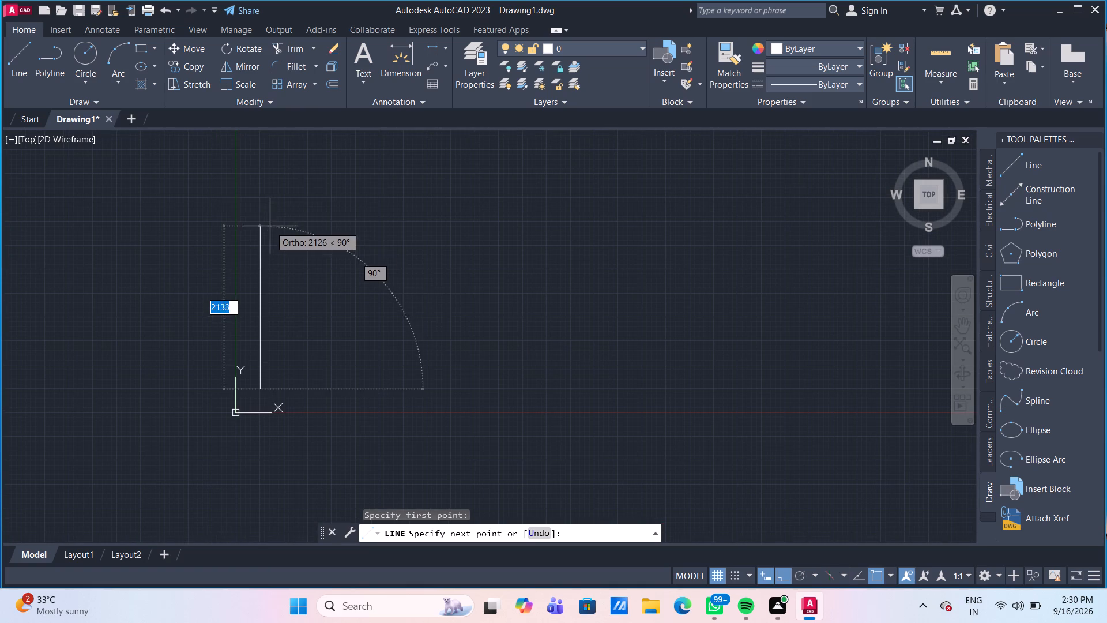
pyautogui.moveTo(270, 174); pyautogui.dragTo(241, 271, button='middle')
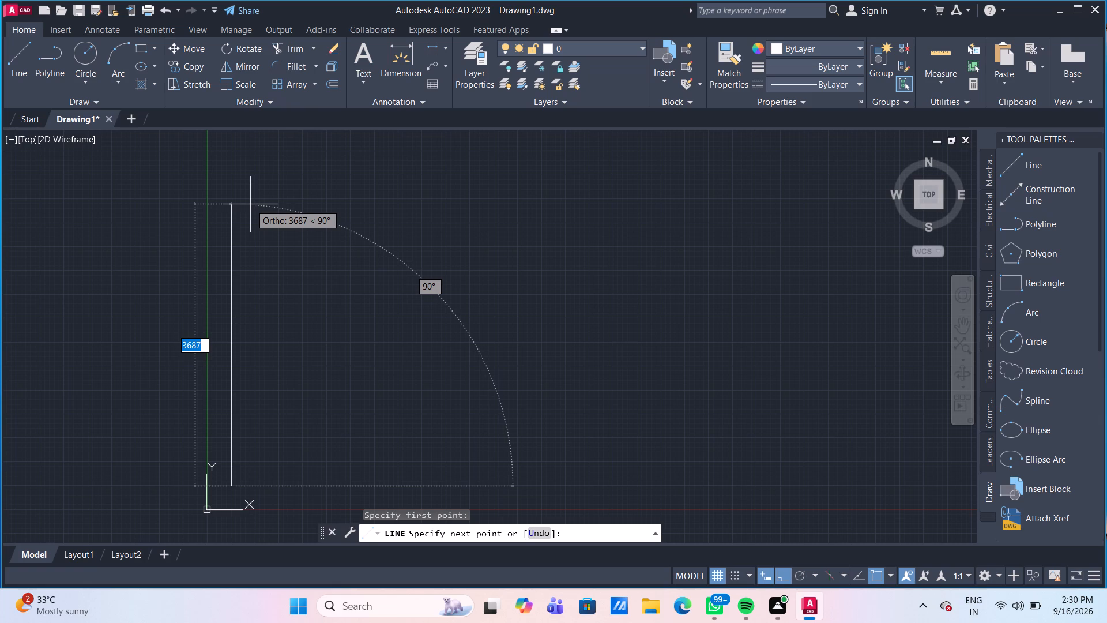
pyautogui.press('4')
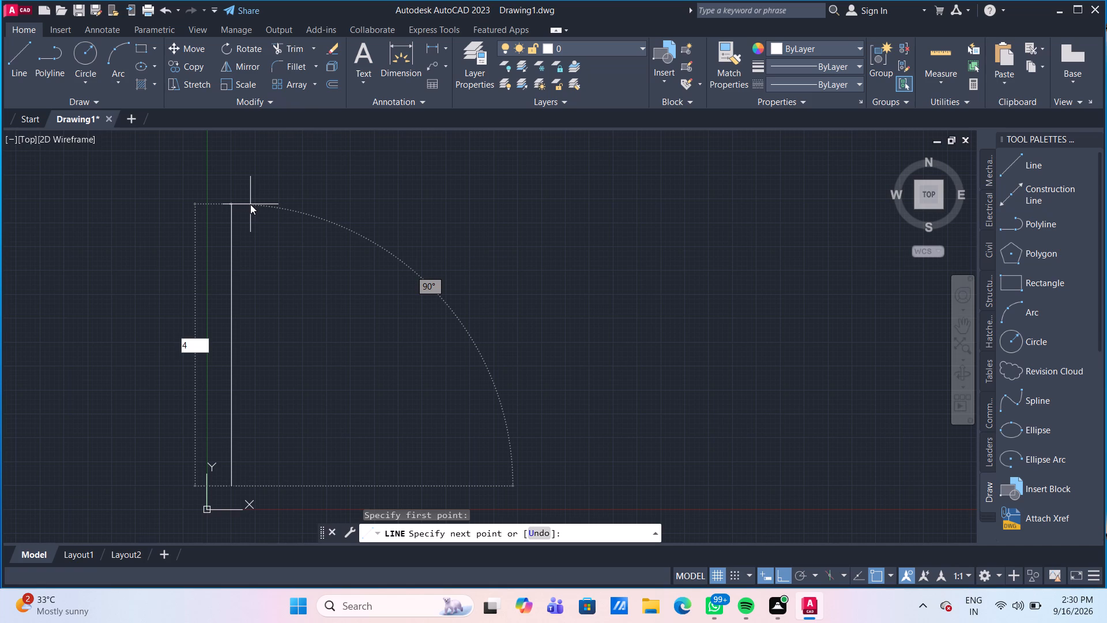
pyautogui.write('300')
pyautogui.press('Return')
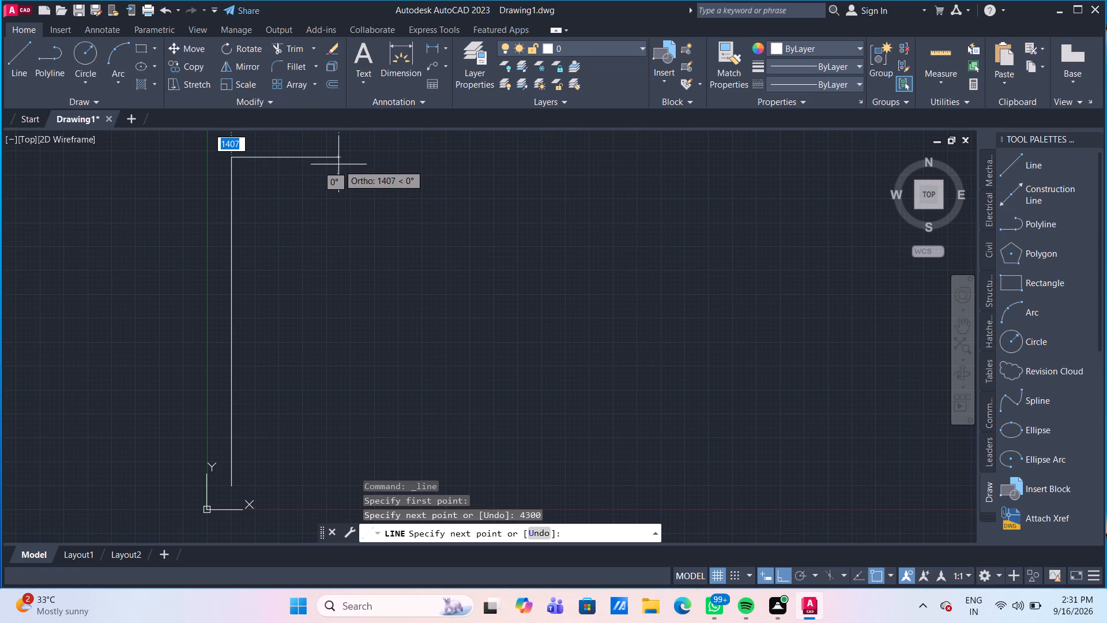
pyautogui.write('1500')
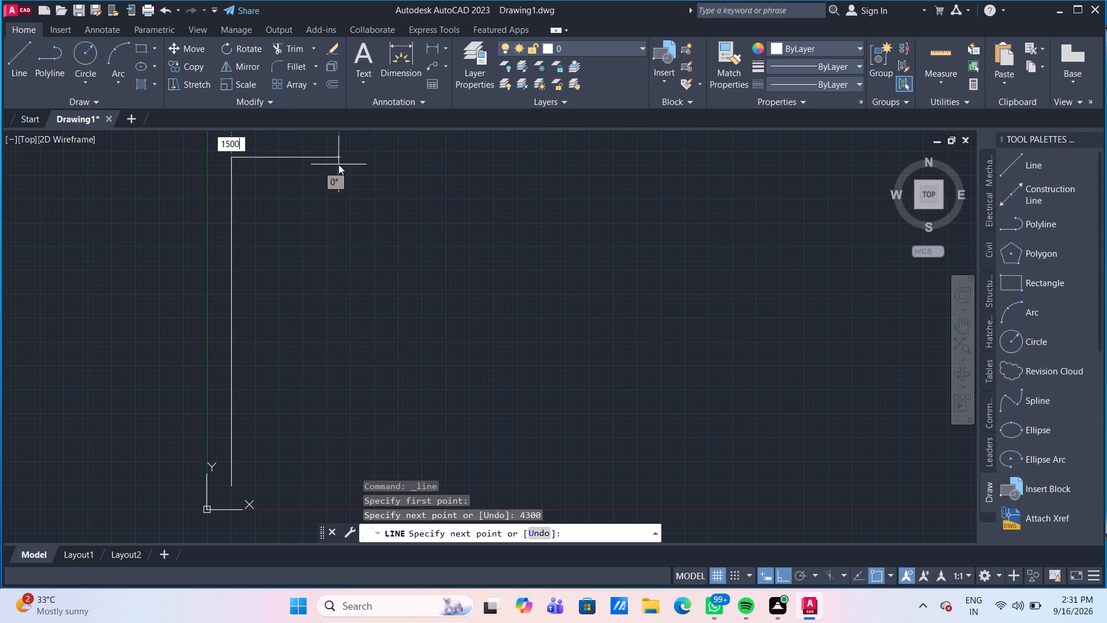
pyautogui.press('Return')
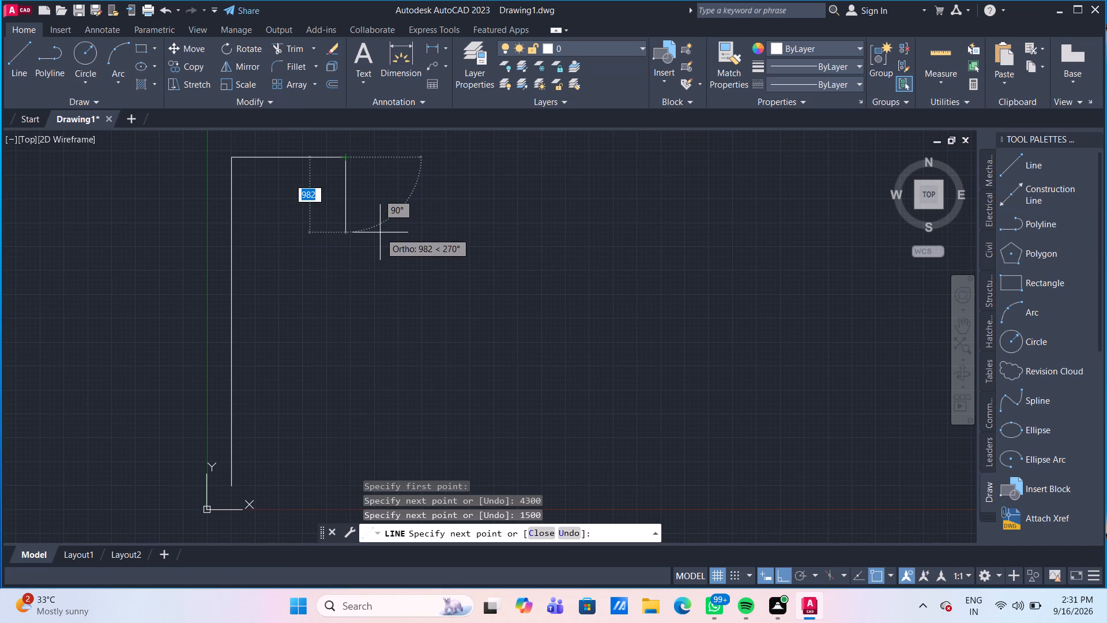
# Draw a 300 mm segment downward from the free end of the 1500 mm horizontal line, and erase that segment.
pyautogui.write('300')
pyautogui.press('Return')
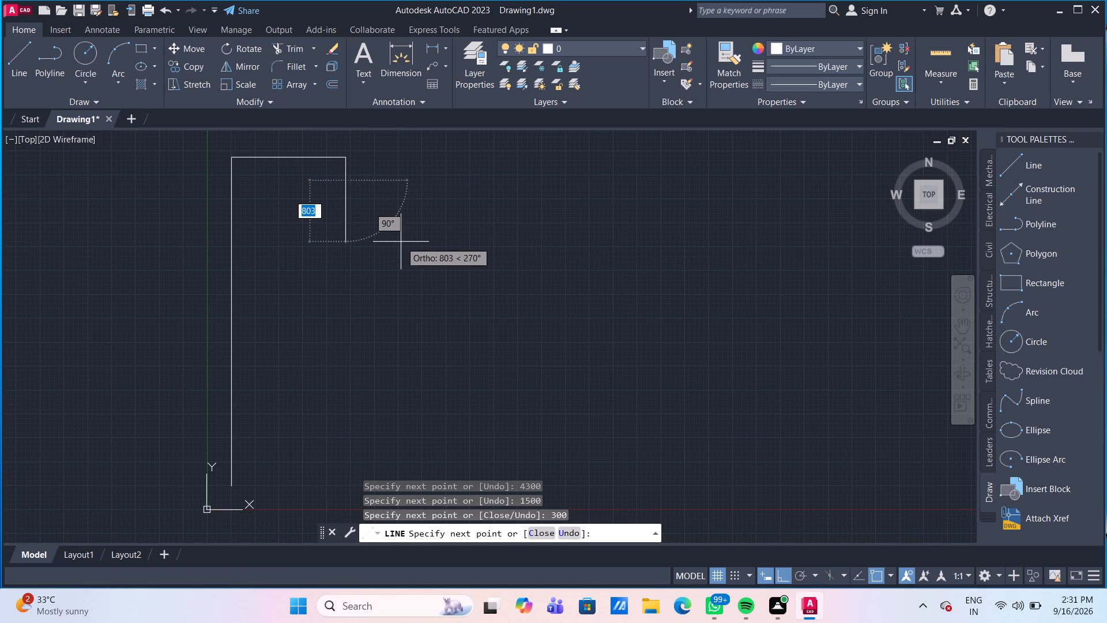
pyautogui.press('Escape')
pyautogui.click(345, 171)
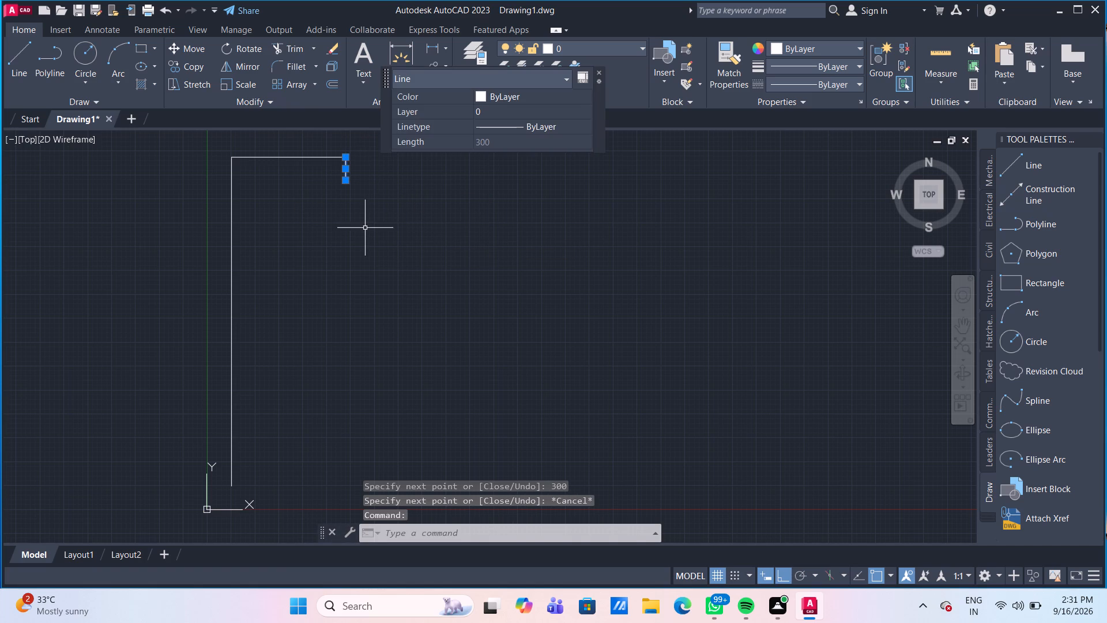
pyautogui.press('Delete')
# Turn off Ortho and move both lines about 3800 mm diagonally up and away from the origin, using their shared corner as base point.
pyautogui.scroll(-1, 366, 231)
pyautogui.moveTo(366, 231); pyautogui.dragTo(362, 279, button='middle')
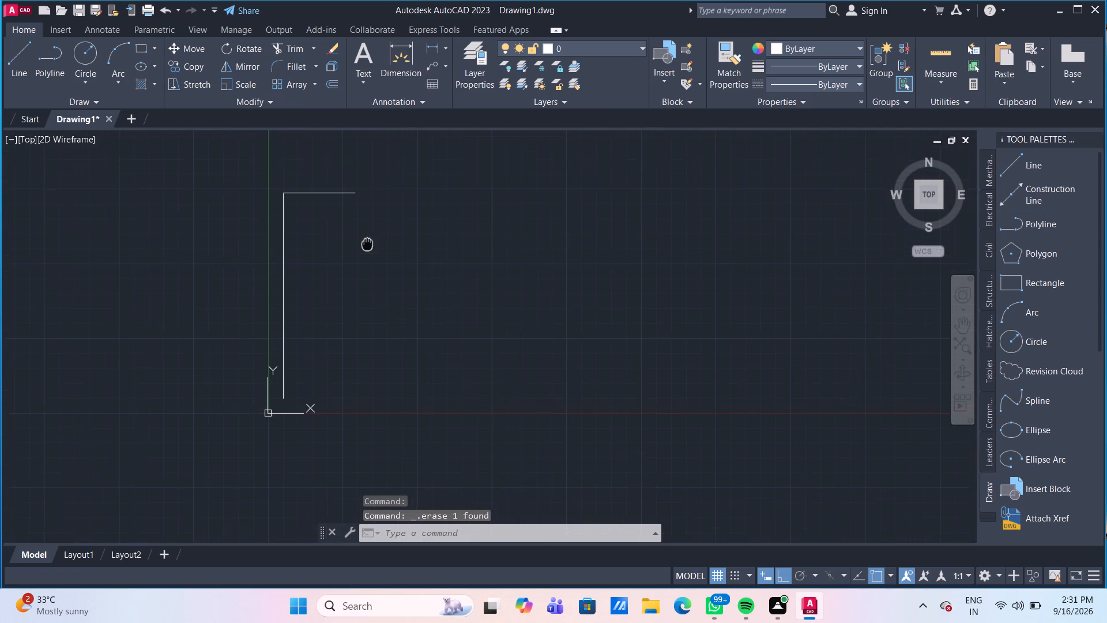
pyautogui.moveTo(362, 279); pyautogui.dragTo(347, 328, button='middle')
pyautogui.moveTo(357, 344); pyautogui.dragTo(326, 297)
pyautogui.click(198, 207)
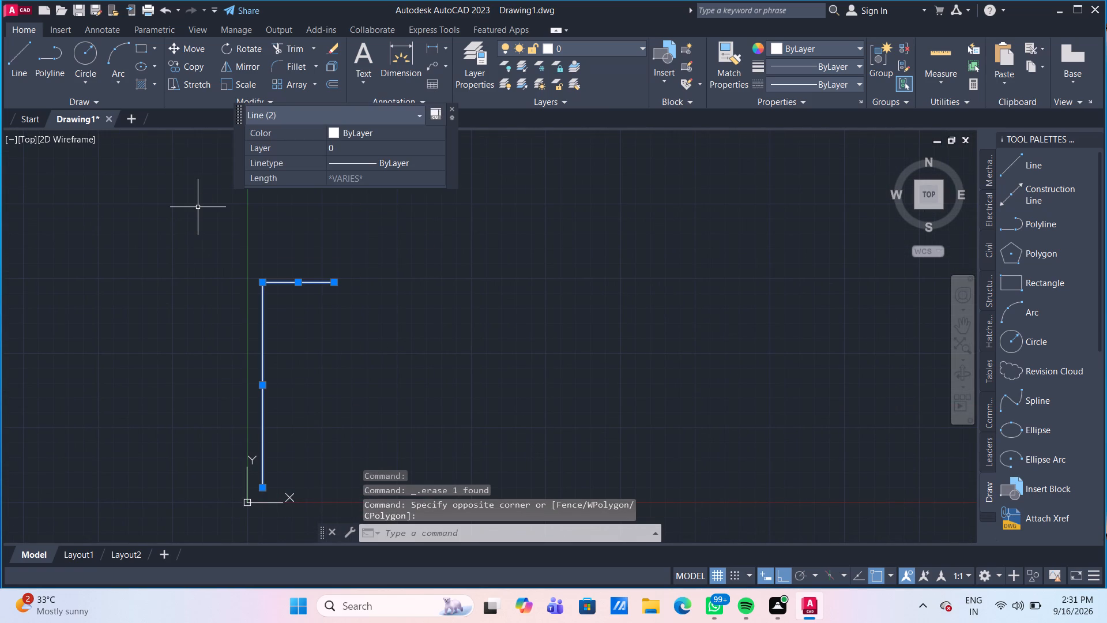
pyautogui.press('m')
pyautogui.press('Return')
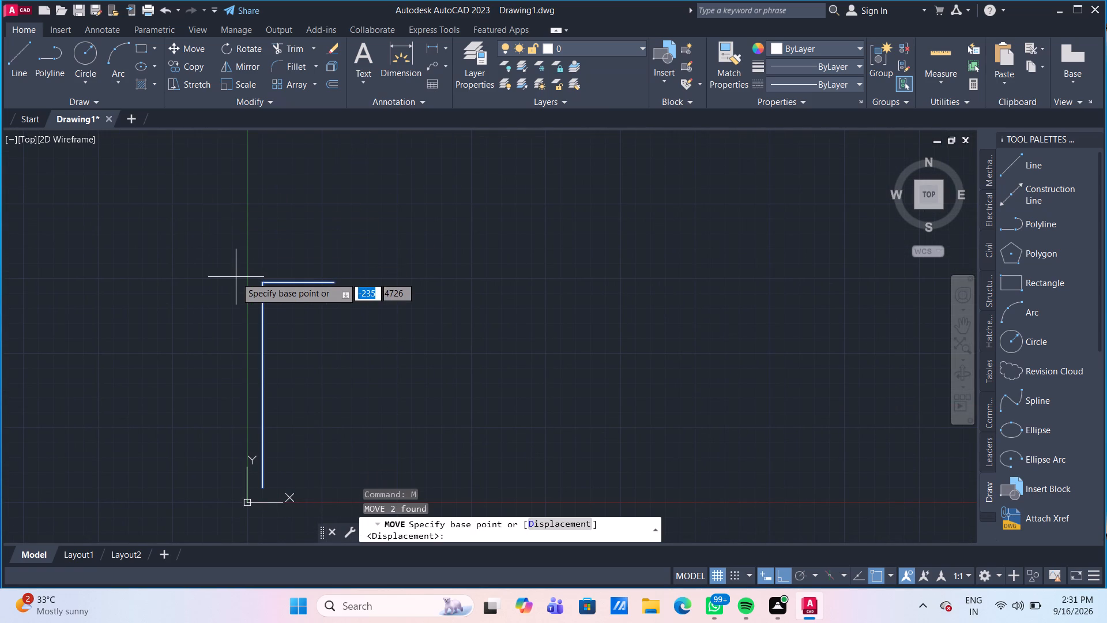
pyautogui.click(265, 280)
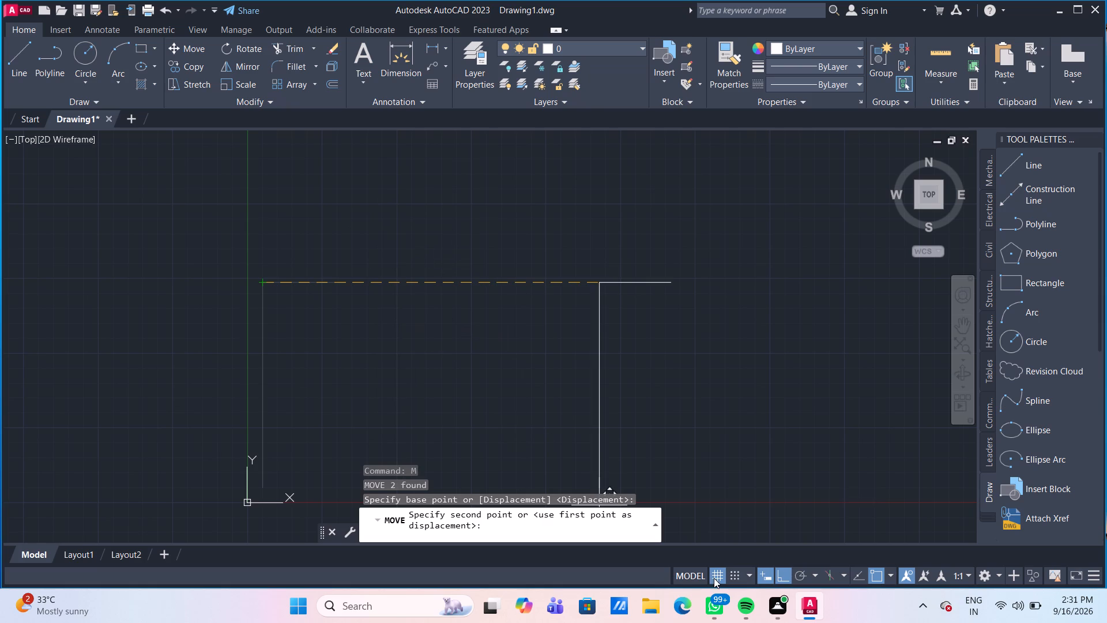
pyautogui.click(786, 574)
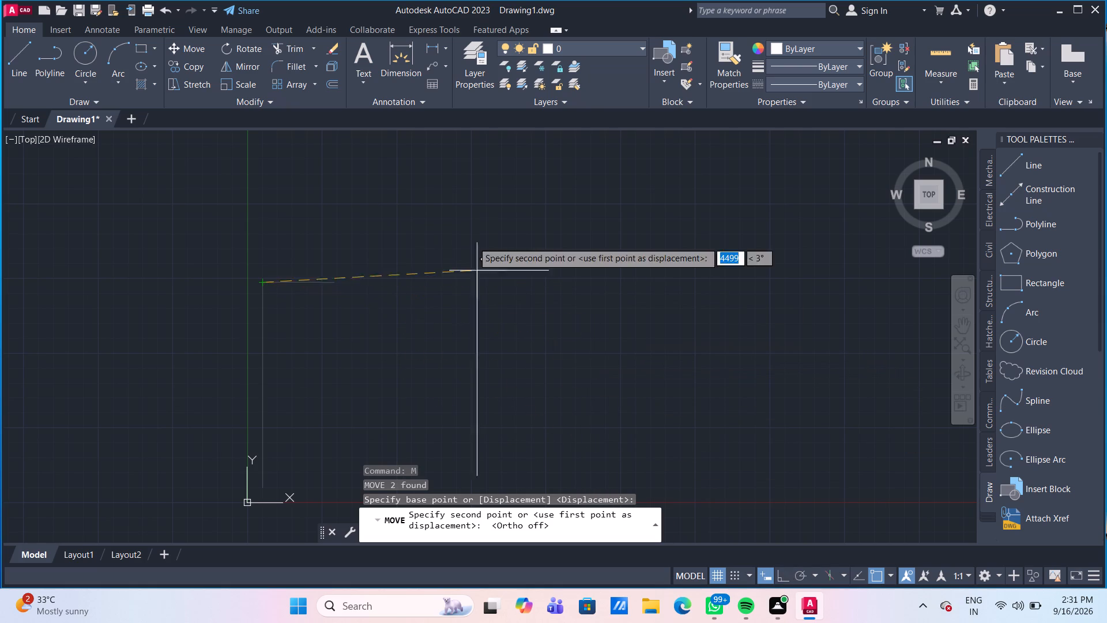
pyautogui.click(400, 161)
# Draw a 500 mm vertical line downward from the free end of the 1500 mm horizontal line.
pyautogui.scroll(-1, 452, 269)
pyautogui.moveTo(433, 269); pyautogui.dragTo(386, 299, button='middle')
pyautogui.scroll(1, 384, 297)
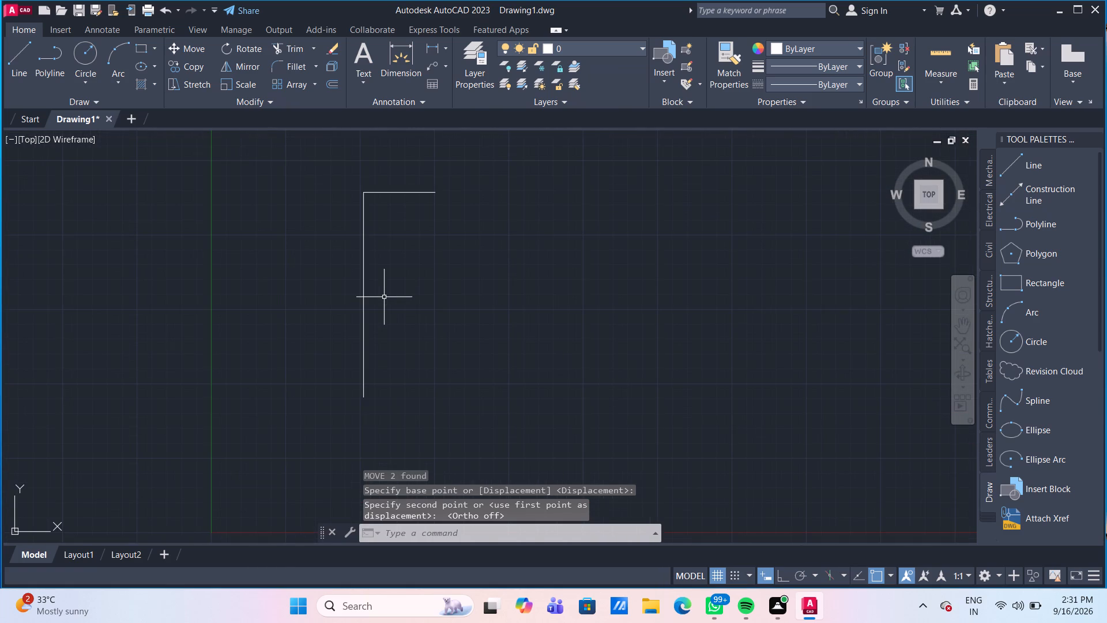
pyautogui.scroll(1, 385, 272)
pyautogui.moveTo(385, 272); pyautogui.dragTo(395, 283, button='middle')
pyautogui.scroll(-1, 395, 283)
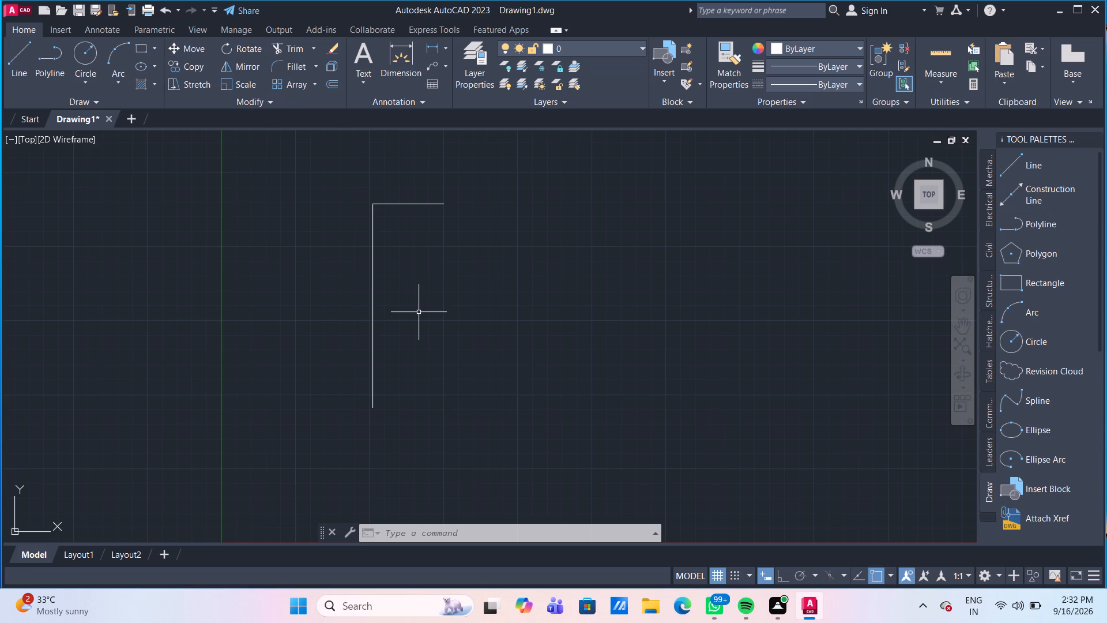
pyautogui.click(14, 60)
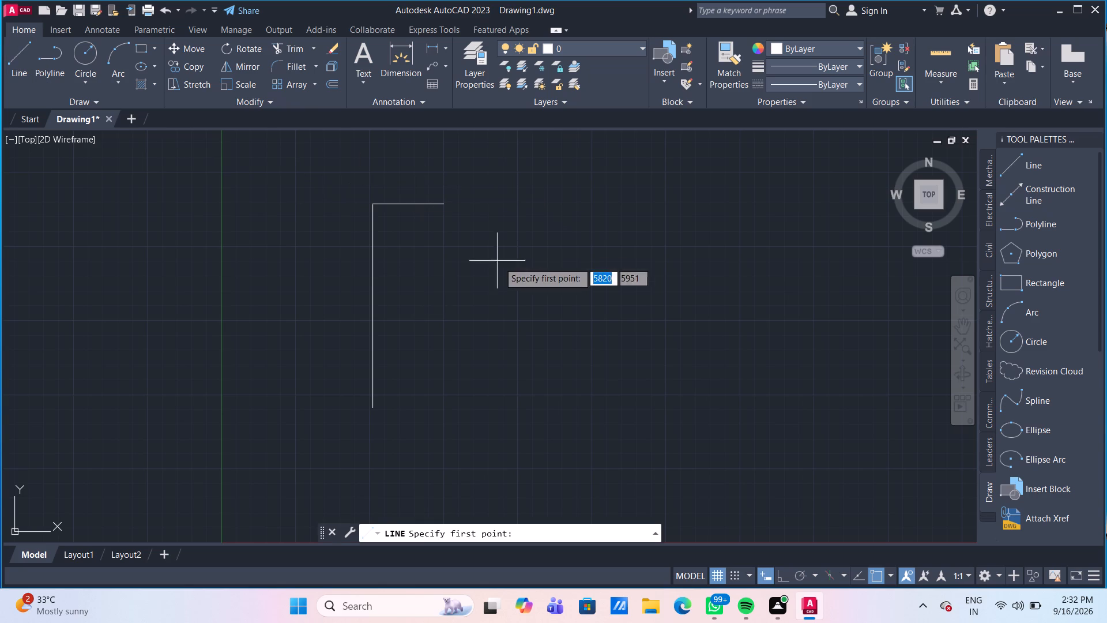
pyautogui.click(440, 203)
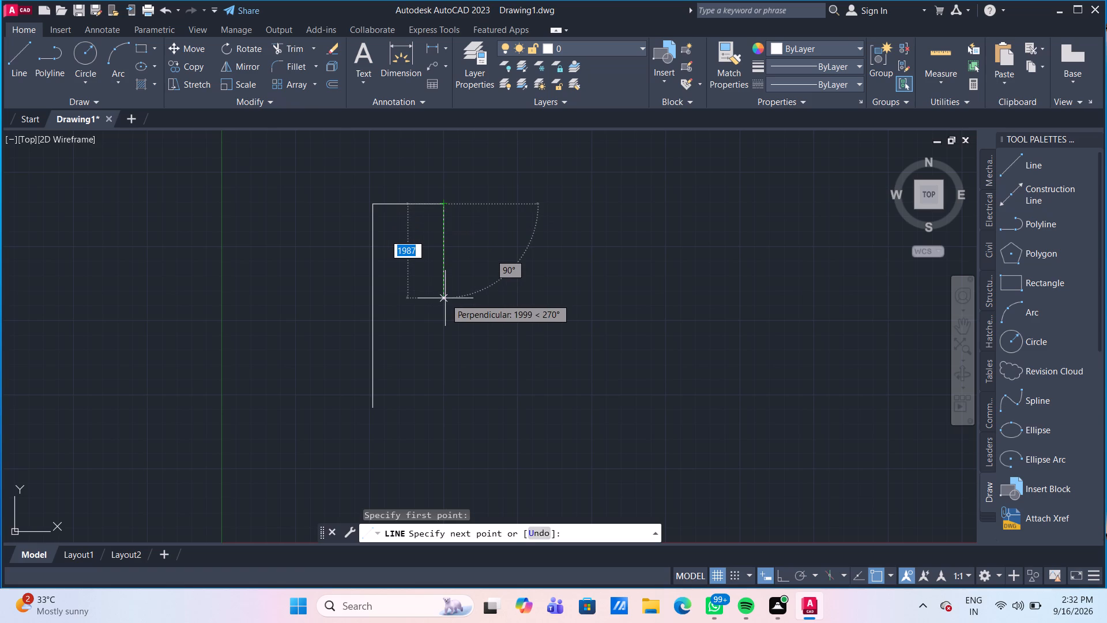
pyautogui.press('5')
pyautogui.write('00')
pyautogui.press('Return')
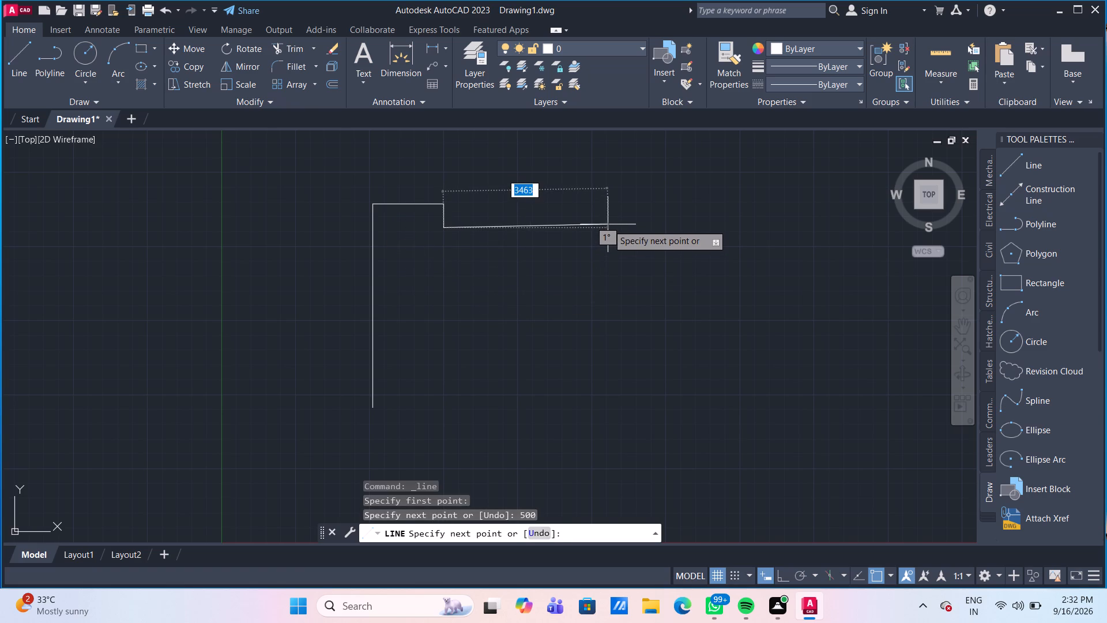
pyautogui.press('Escape')
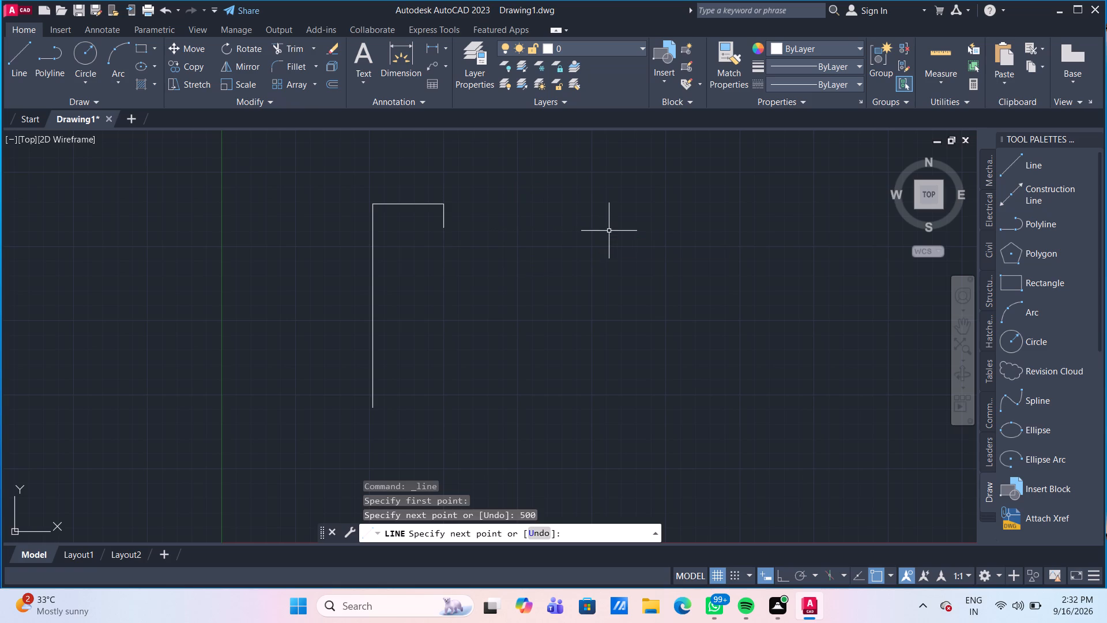
# Draw a 500 mm line toward negative X from the lower end of the 4300 mm line, undoing the first try and redrawing with Ortho on.
pyautogui.moveTo(386, 405); pyautogui.dragTo(385, 365, button='middle')
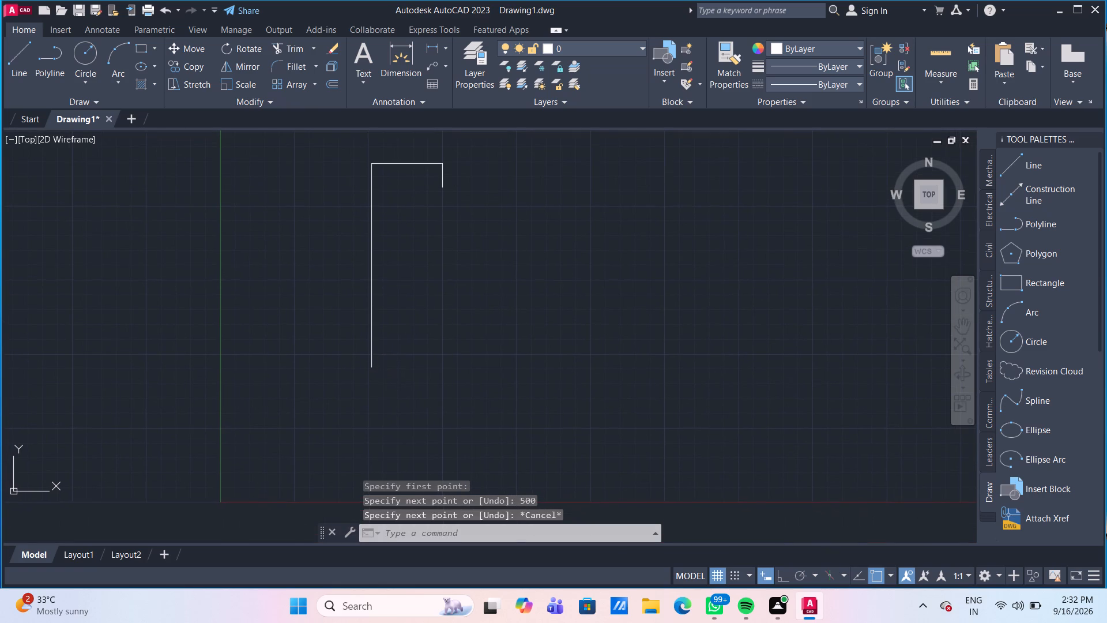
pyautogui.click(16, 61)
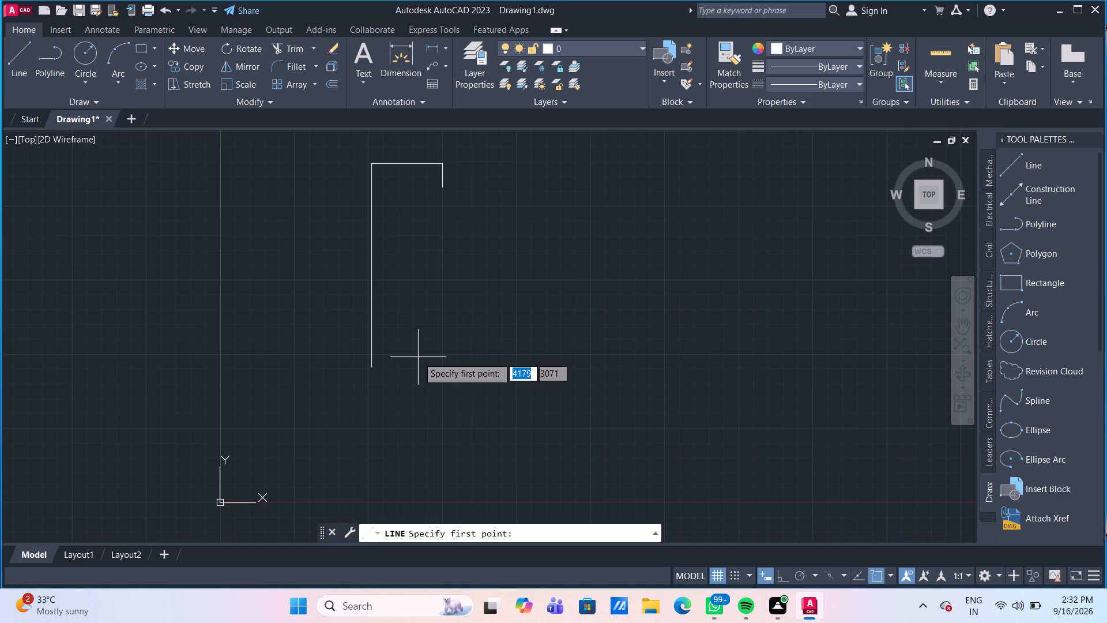
pyautogui.click(371, 368)
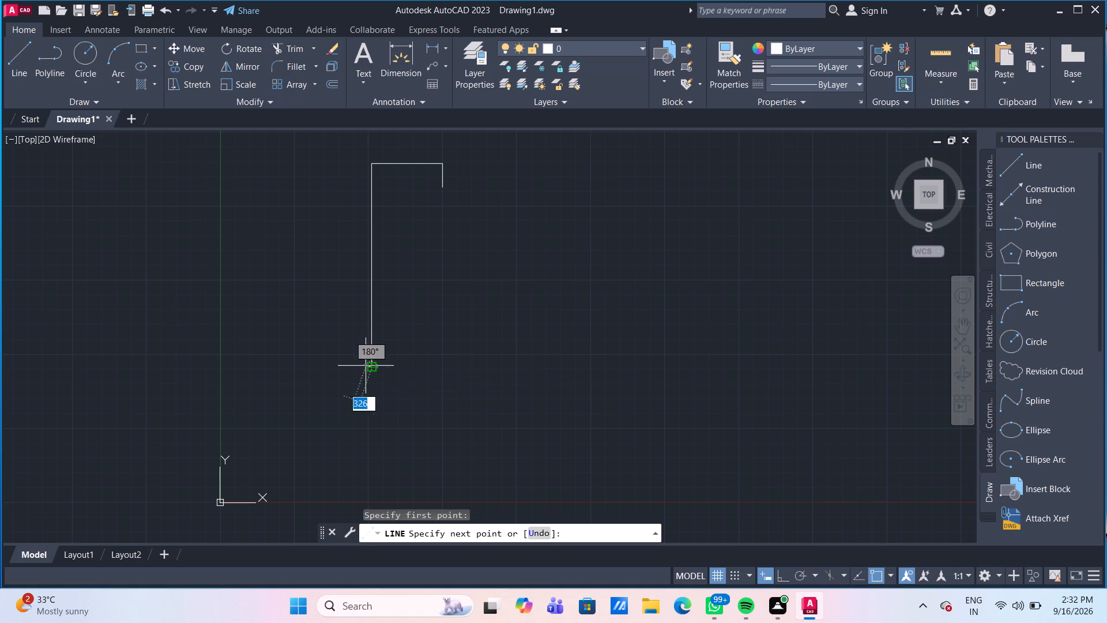
pyautogui.write('500')
pyautogui.press('Return')
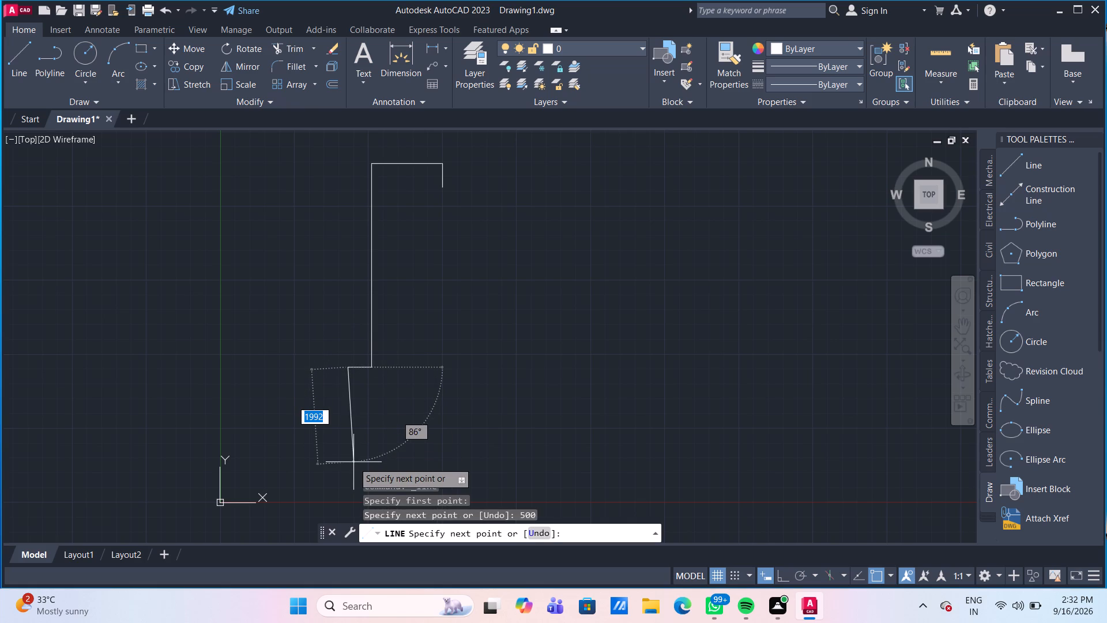
pyautogui.hotkey('ctrl', 'z')
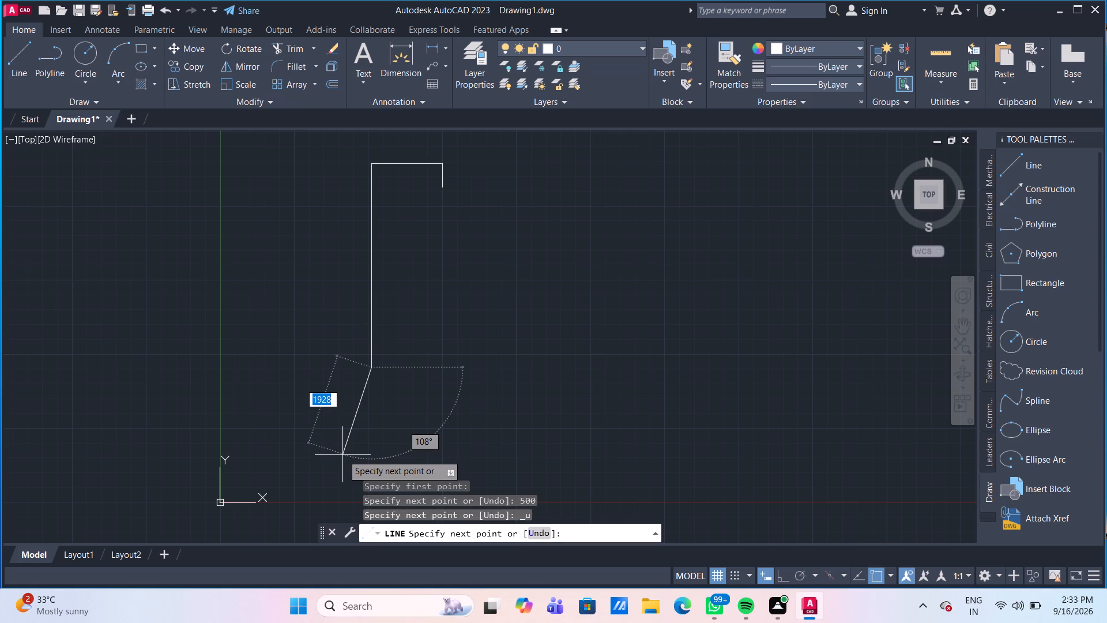
pyautogui.press('F8')
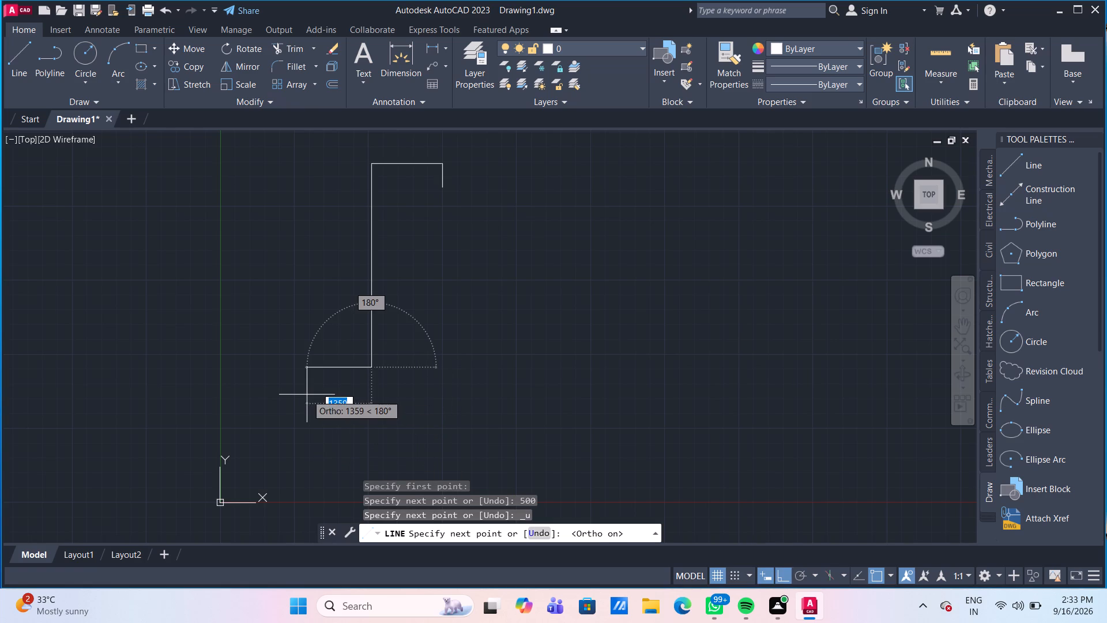
pyautogui.write('500')
pyautogui.press('Return')
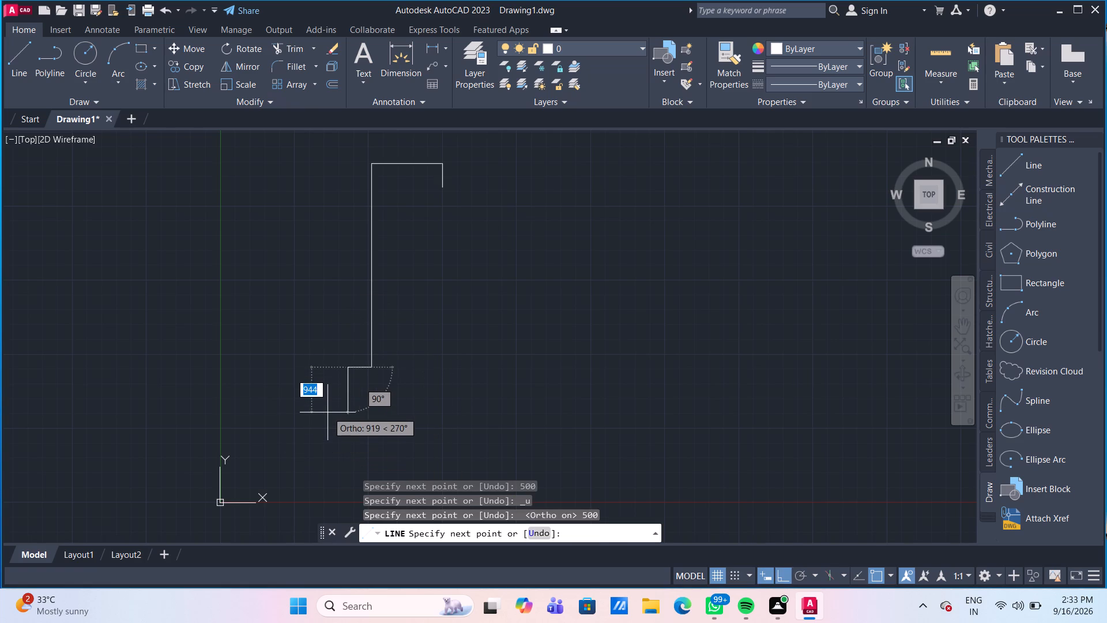
# Continue the outline with a 1200 mm segment vertically downward from the free end of the 500 mm horizontal line.
pyautogui.moveTo(327, 412); pyautogui.dragTo(327, 322, button='middle')
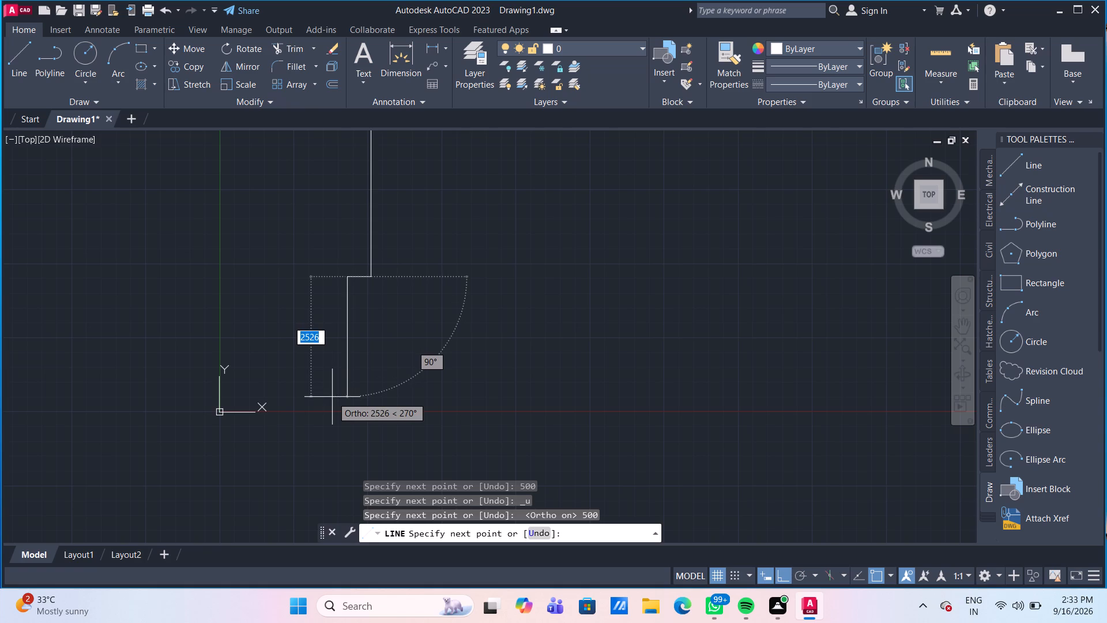
pyautogui.scroll(-2, 334, 400)
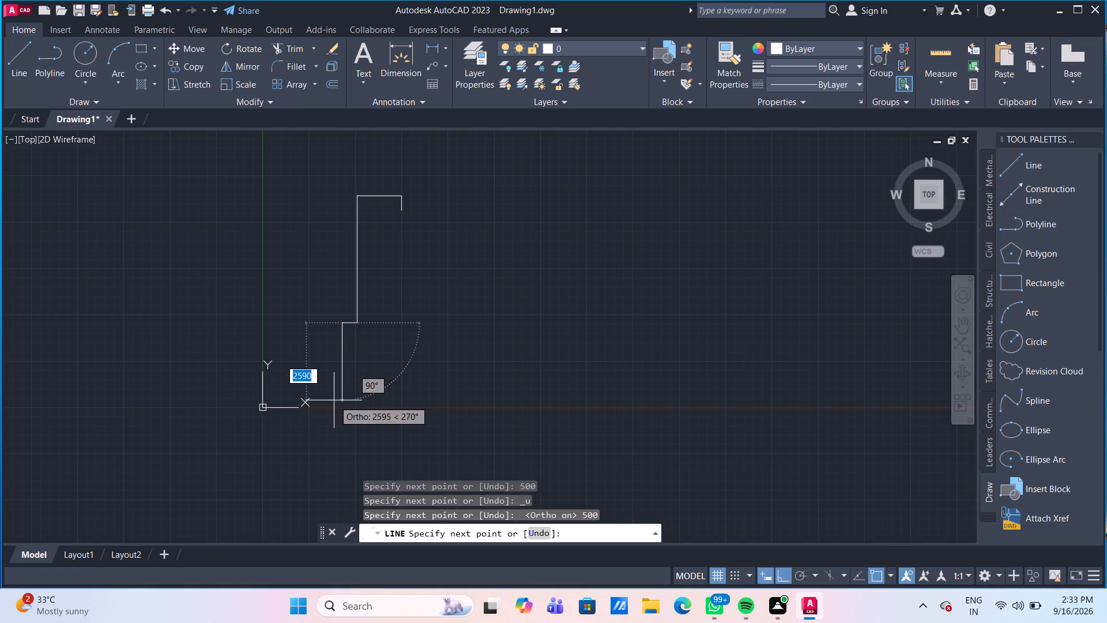
pyautogui.moveTo(319, 376); pyautogui.dragTo(276, 376, button='middle')
pyautogui.scroll(1, 292, 380)
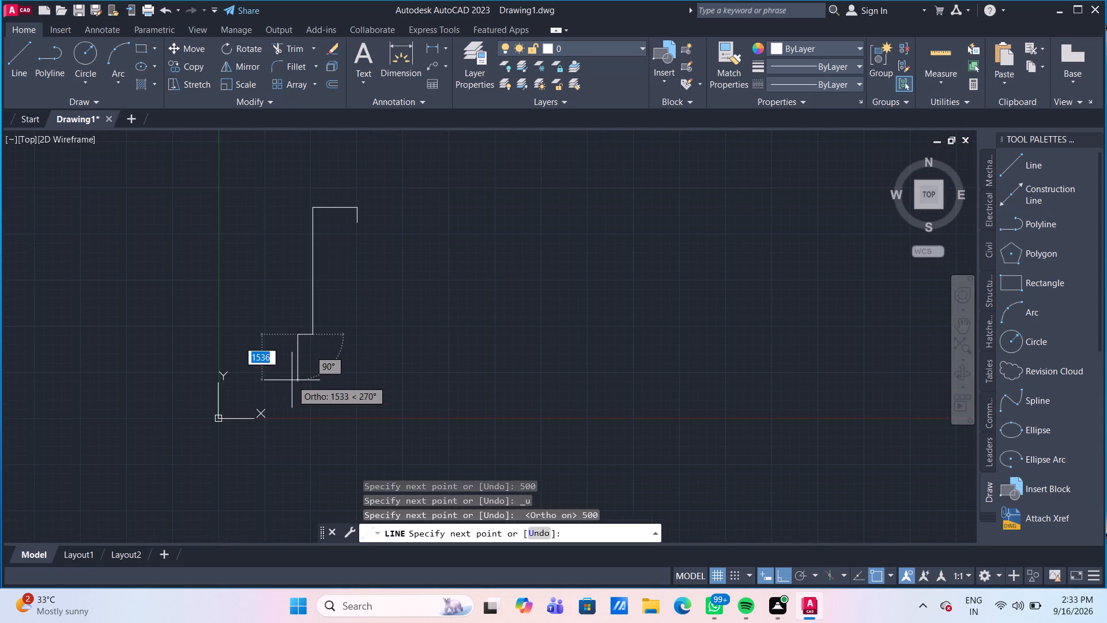
pyautogui.scroll(1, 292, 380)
pyautogui.moveTo(298, 354); pyautogui.dragTo(290, 404, button='middle')
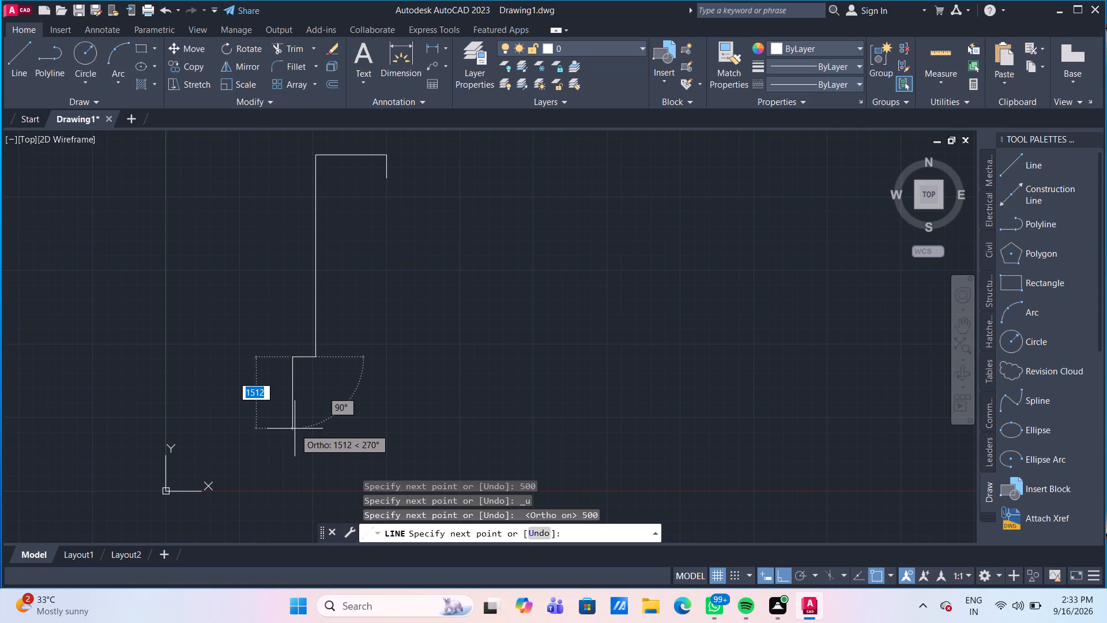
pyautogui.write('1200')
pyautogui.press('Return')
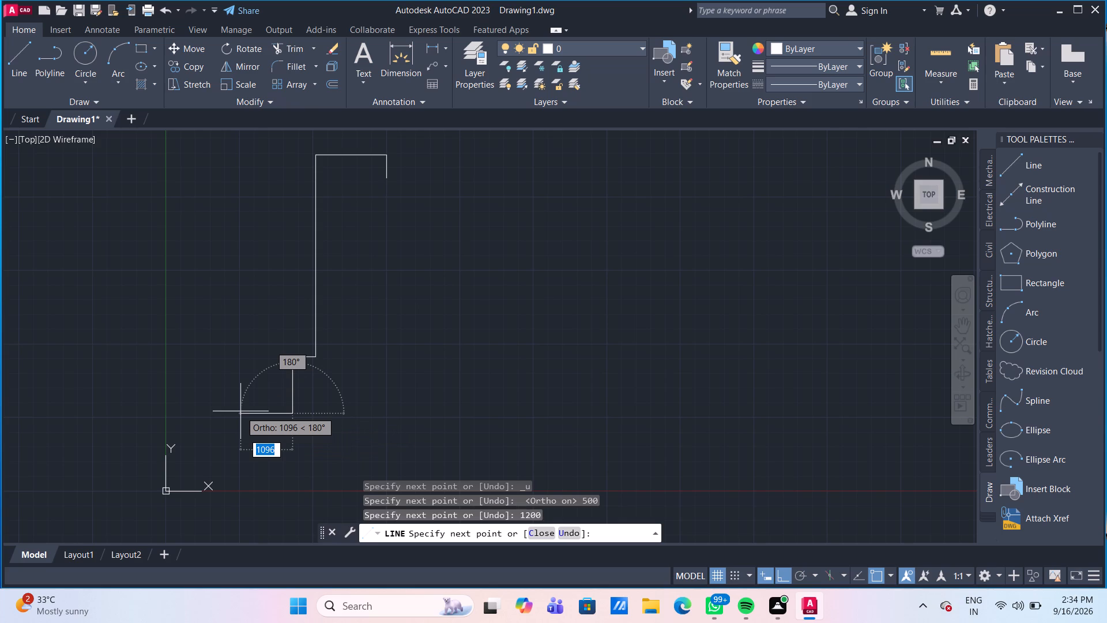
# Continue from the 1200 mm segment with a 300 mm segment toward negative X and a 500 mm segment downward.
pyautogui.write('300')
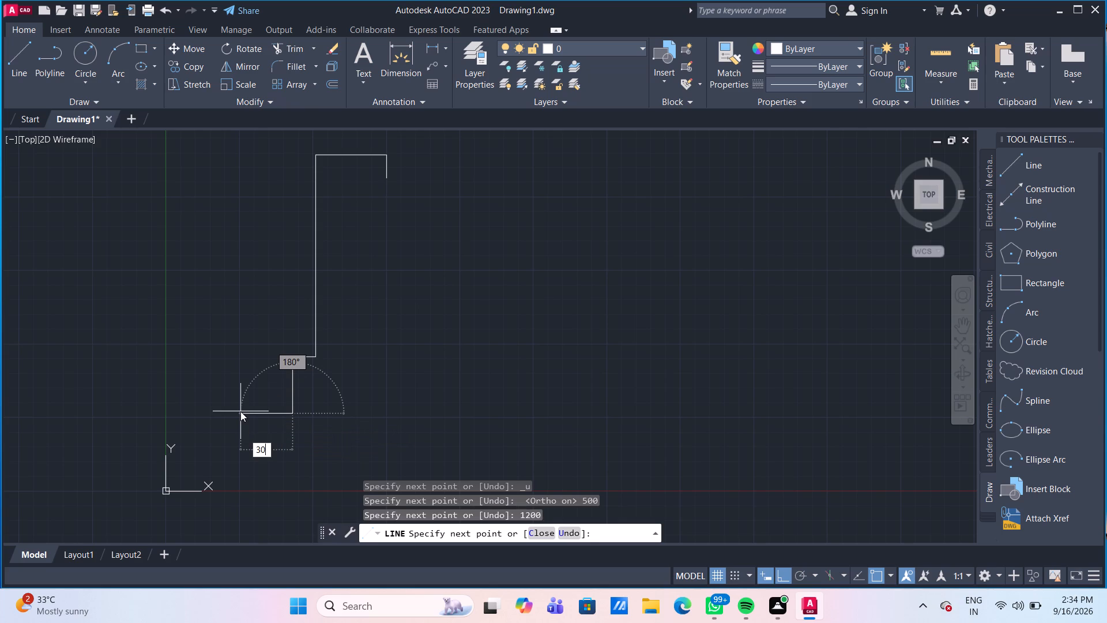
pyautogui.press('Return')
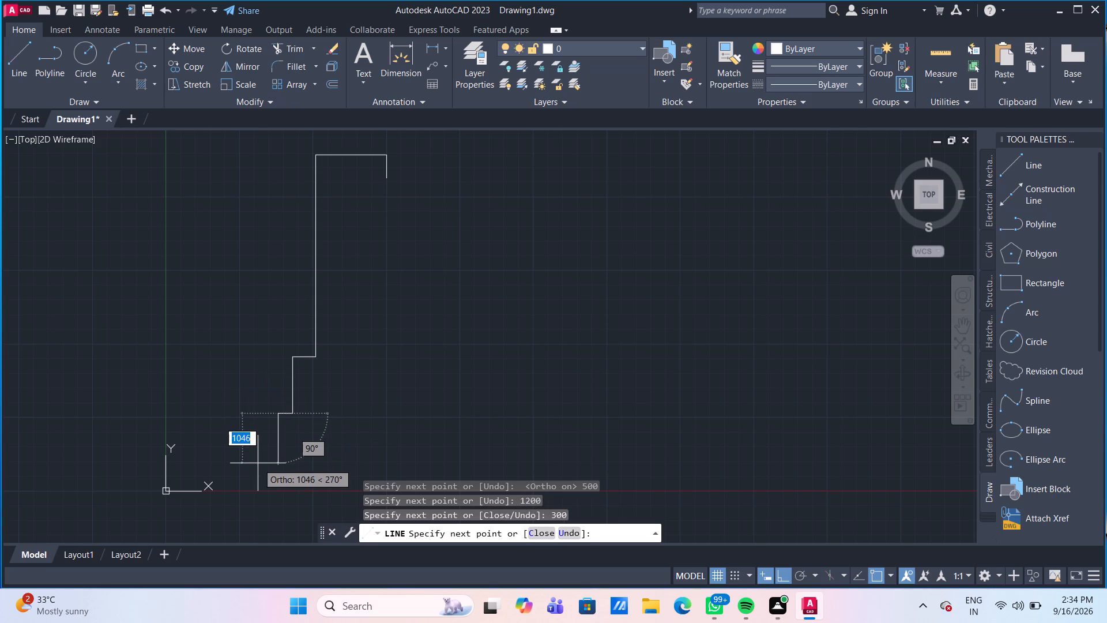
pyautogui.write('500')
pyautogui.press('Return')
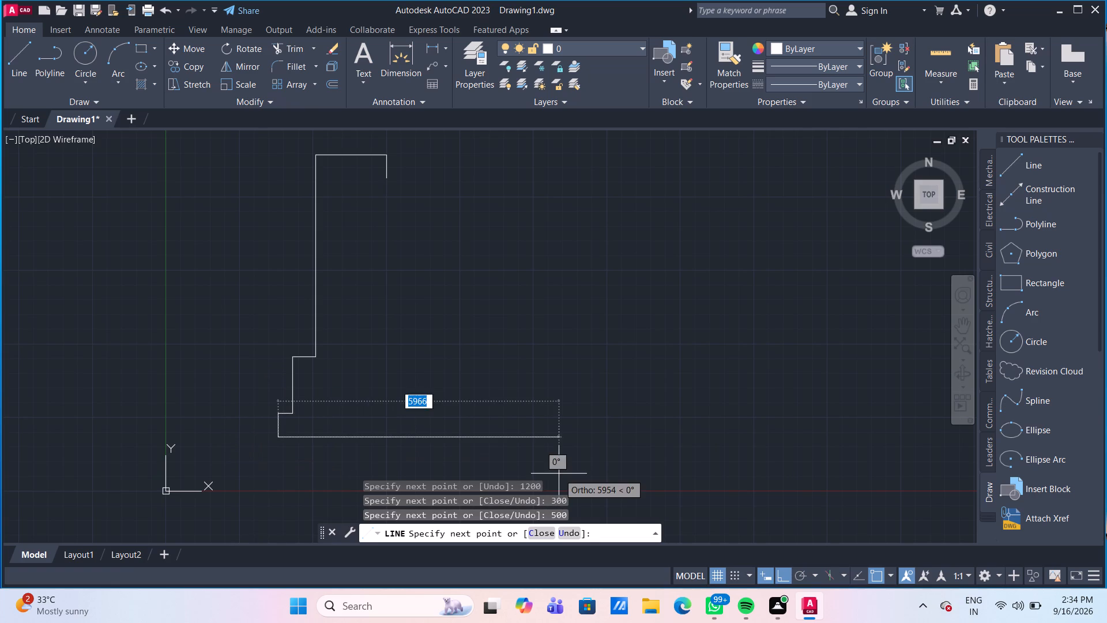
# Continue the outline horizontally toward positive X from the lower end of the last 500 mm vertical segment.
pyautogui.moveTo(718, 452); pyautogui.dragTo(566, 438, button='middle')
pyautogui.middleClick(573, 437)
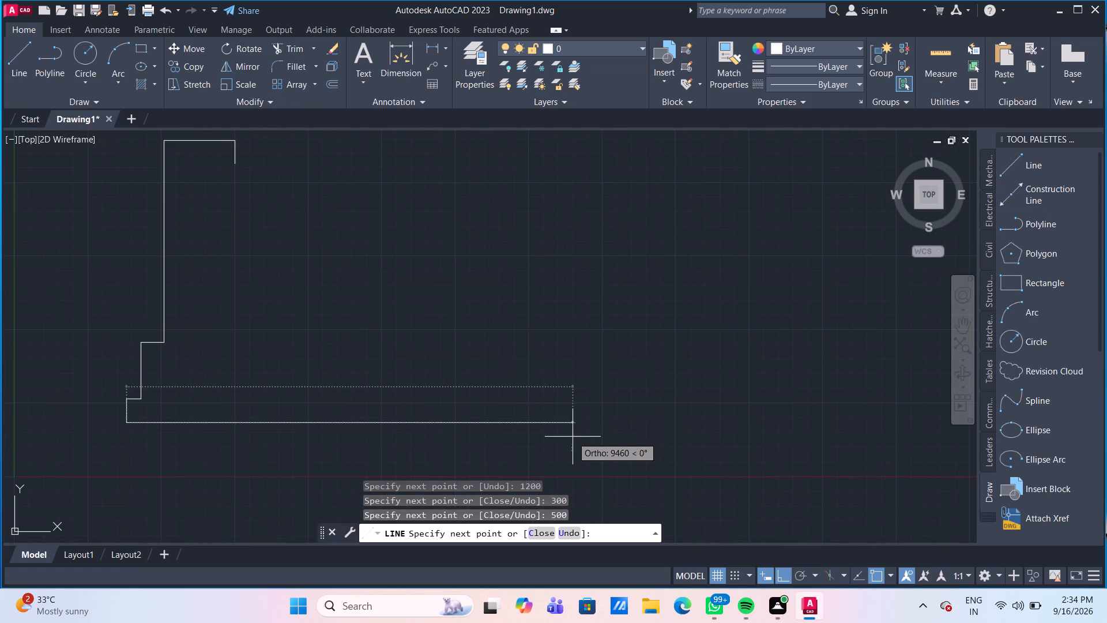
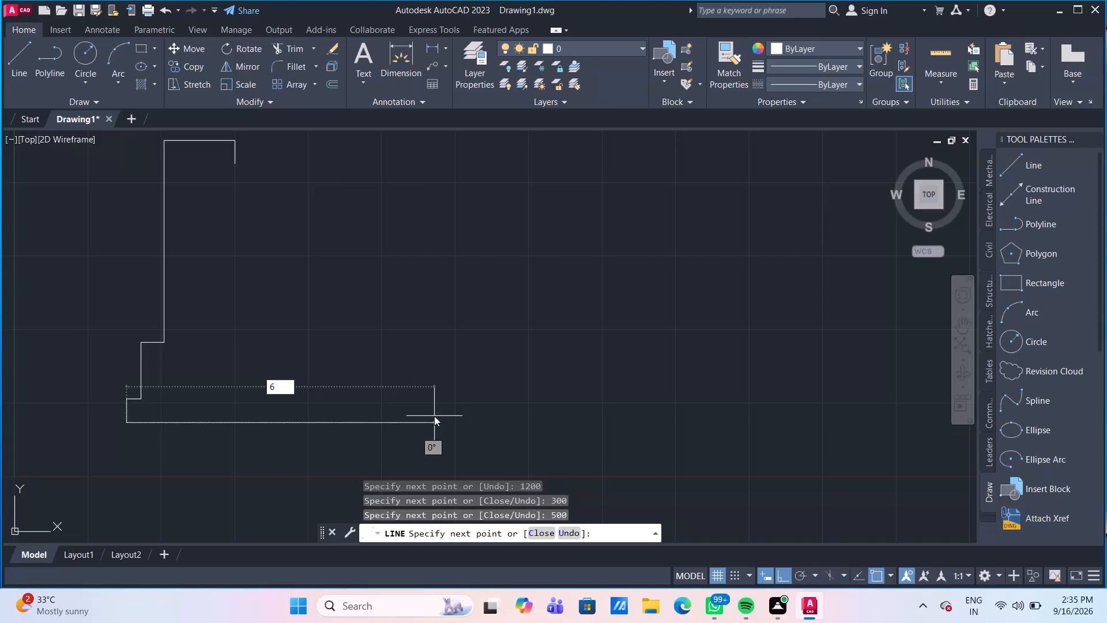
# Set the length of the outline's bottom horizontal segment to 6600 mm.
pyautogui.write('600')
pyautogui.press('Return')
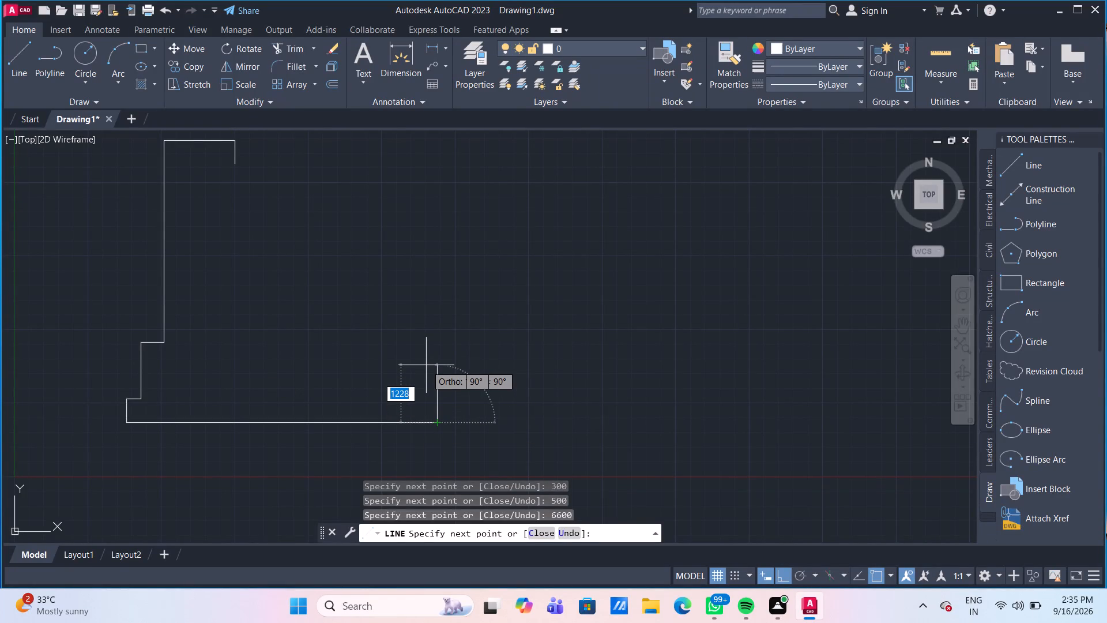
# Continue the outline from the 6600 mm segment with a 500 mm segment upward and a 300 mm segment toward negative X.
pyautogui.write('500')
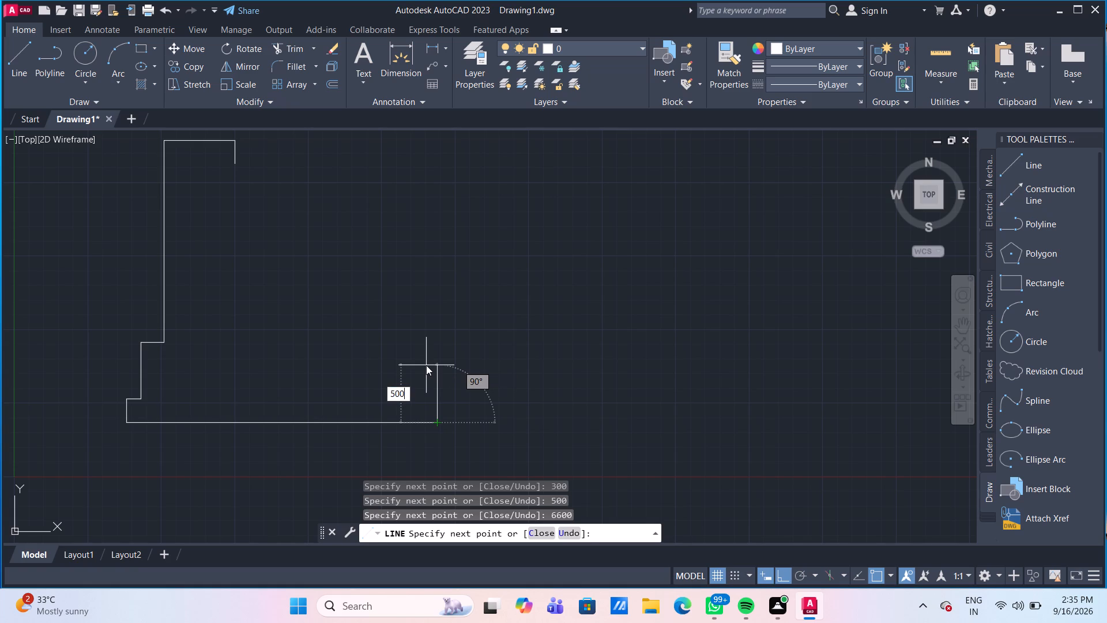
pyautogui.press('Return')
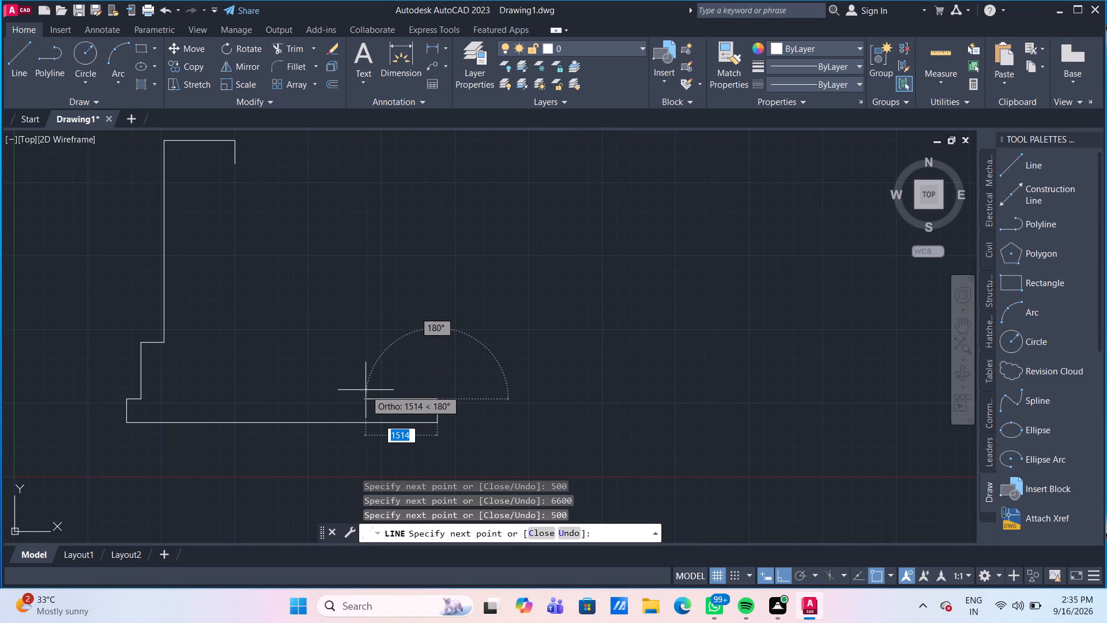
pyautogui.write('300')
pyautogui.press('Return')
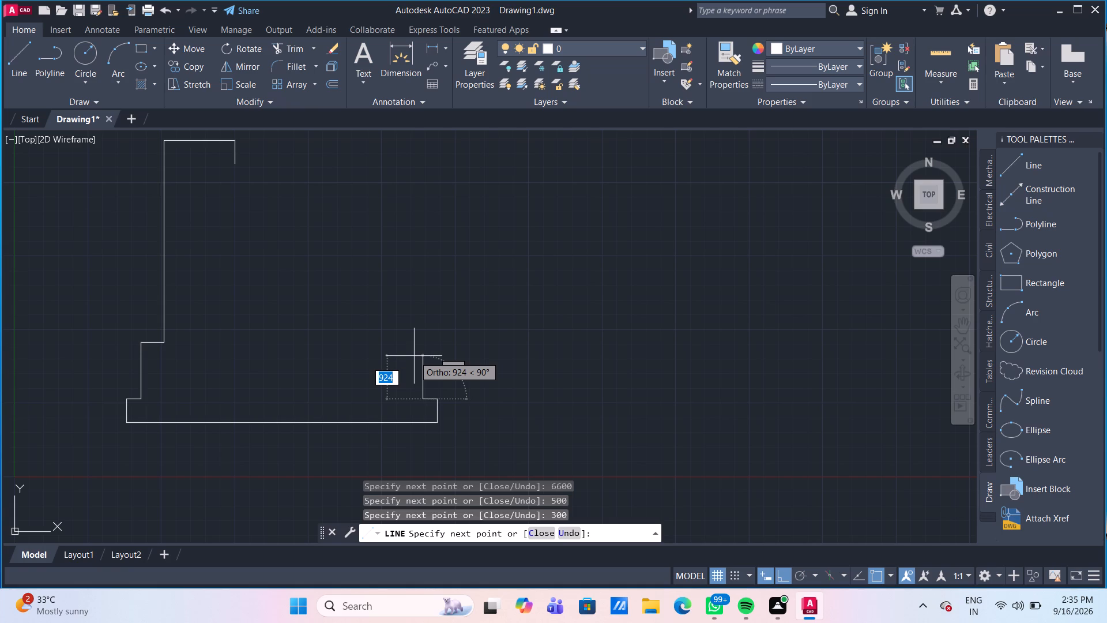
# Outline a raised block from the 300 mm segment's end: 600 mm upward, 1500 mm toward negative X, and 600 mm downward.
pyautogui.write('600')
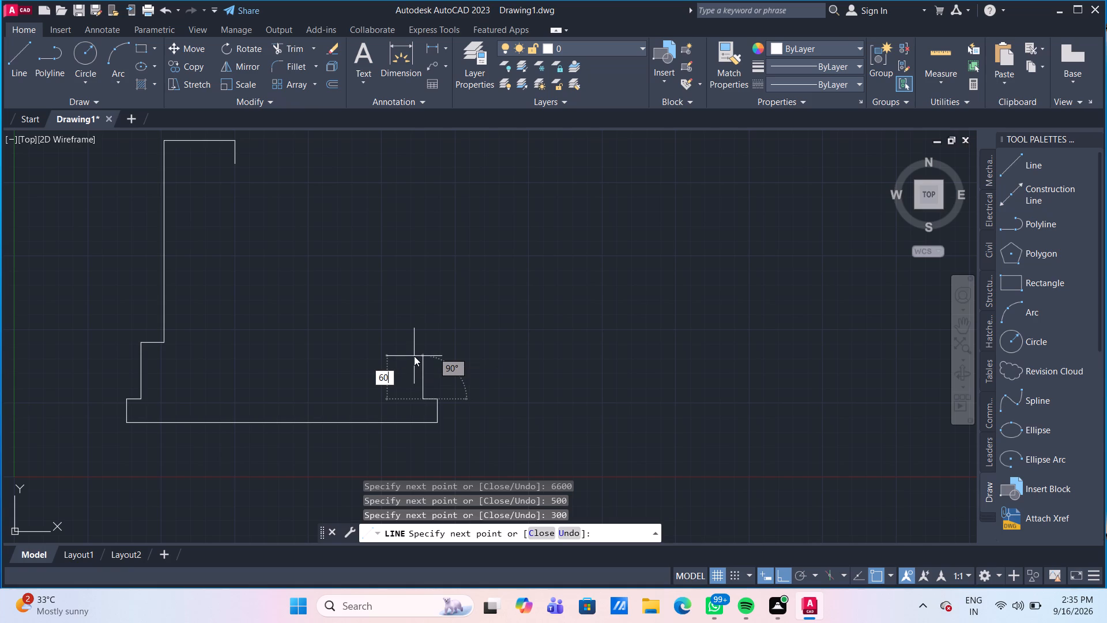
pyautogui.press('Return')
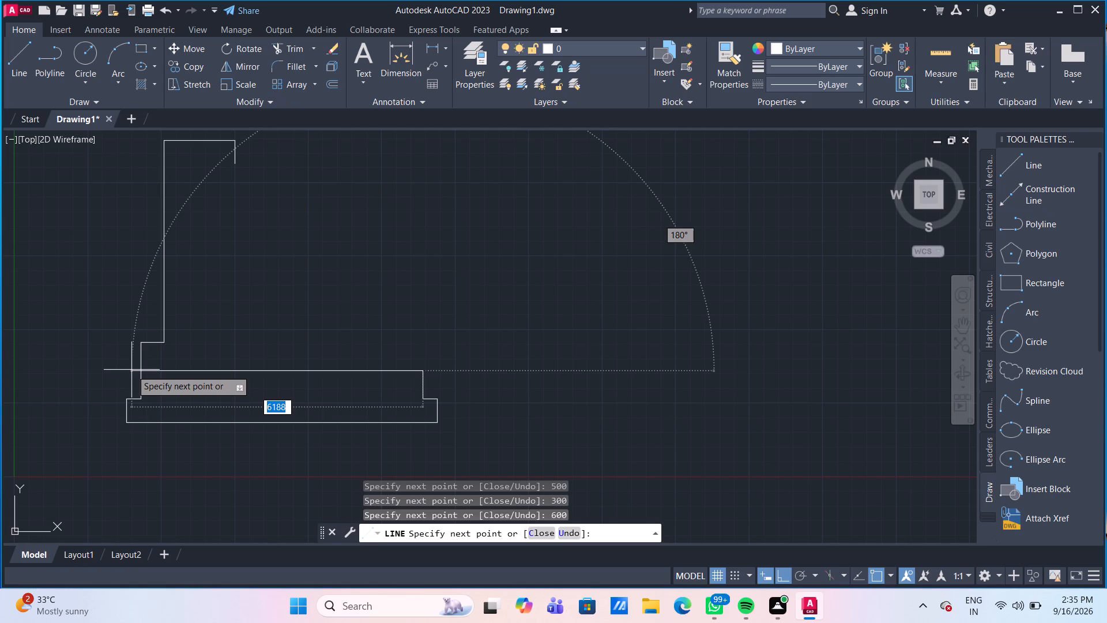
pyautogui.scroll(1, 356, 369)
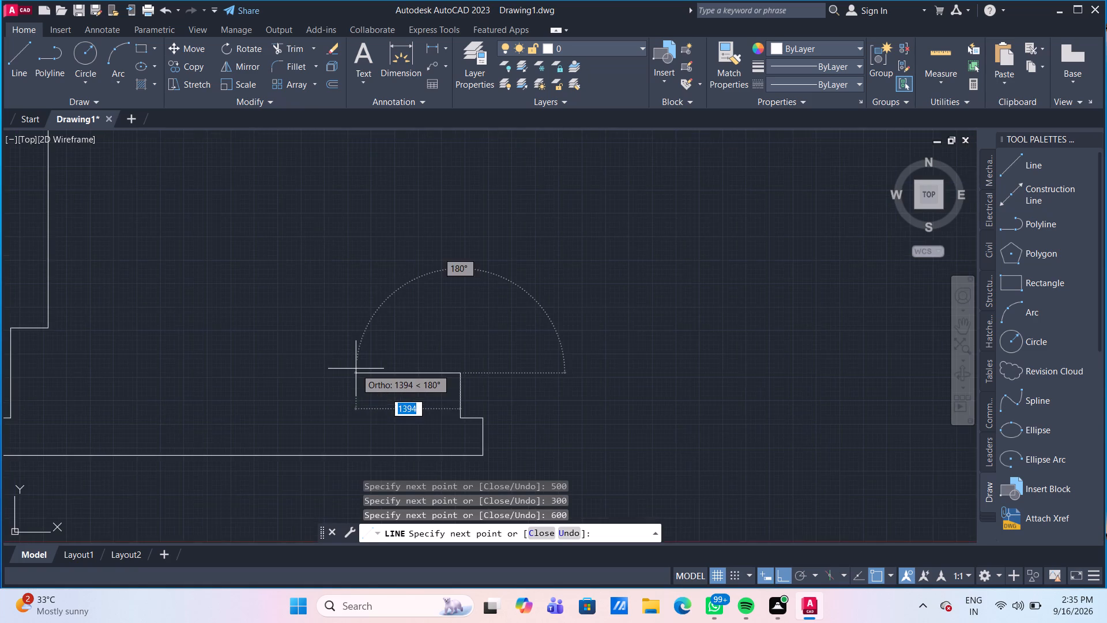
pyautogui.scroll(1, 356, 369)
pyautogui.scroll(-2, 356, 369)
pyautogui.scroll(1, 356, 369)
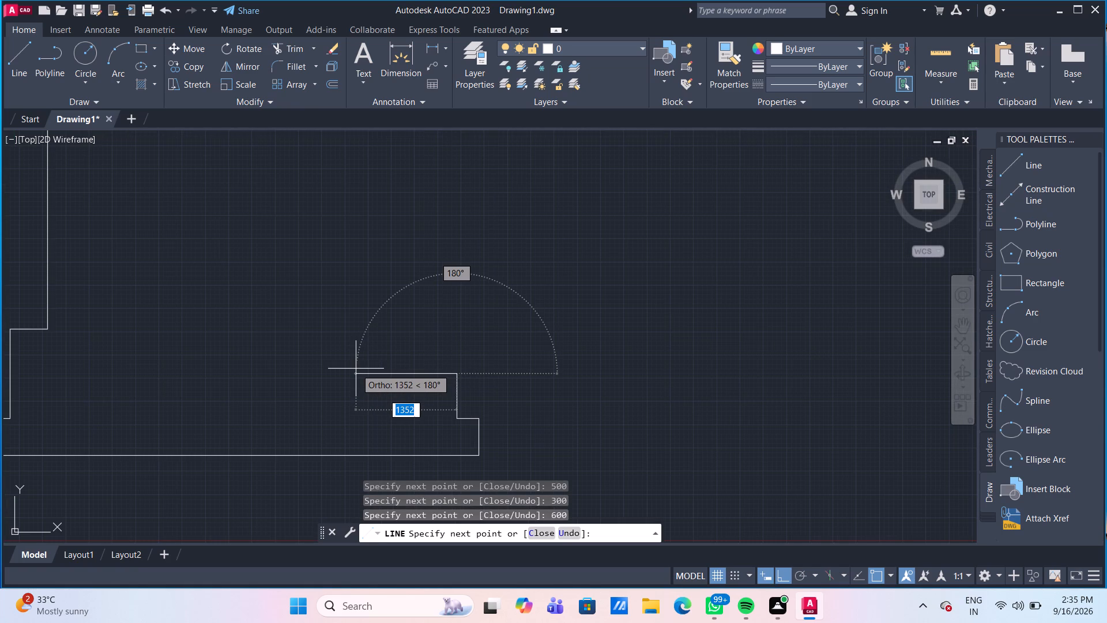
pyautogui.scroll(-1, 364, 369)
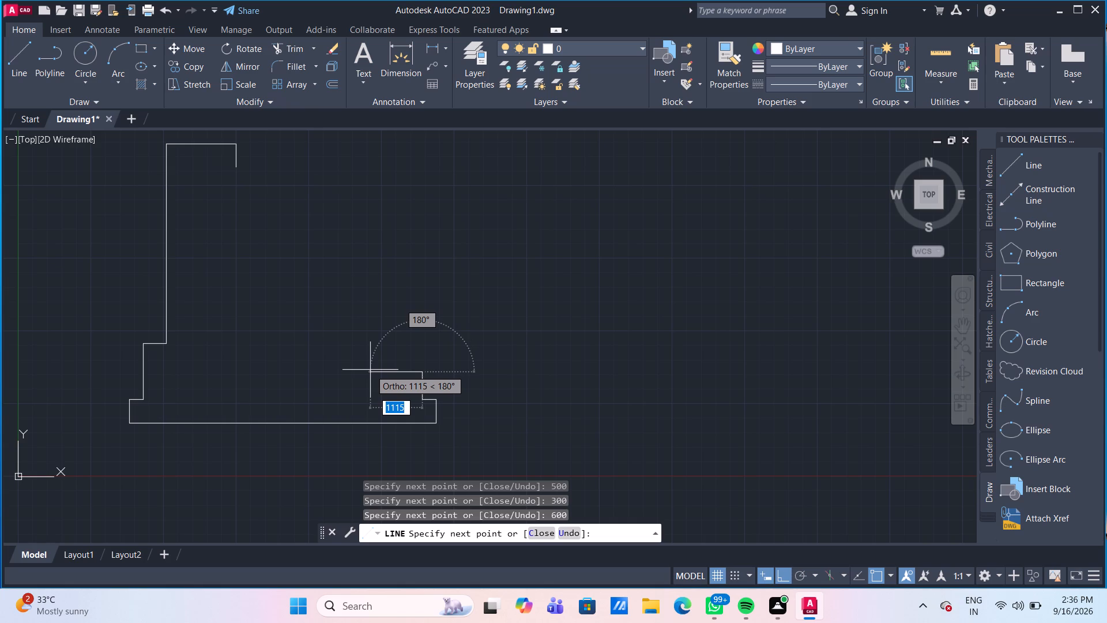
pyautogui.write('1500')
pyautogui.press('Return')
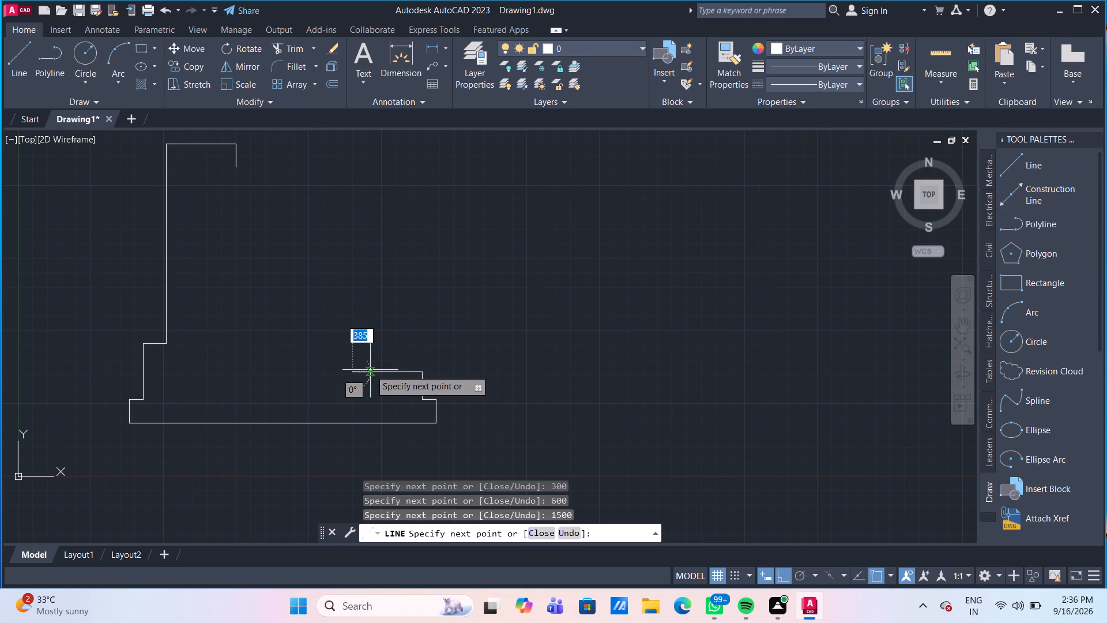
pyautogui.scroll(1, 375, 405)
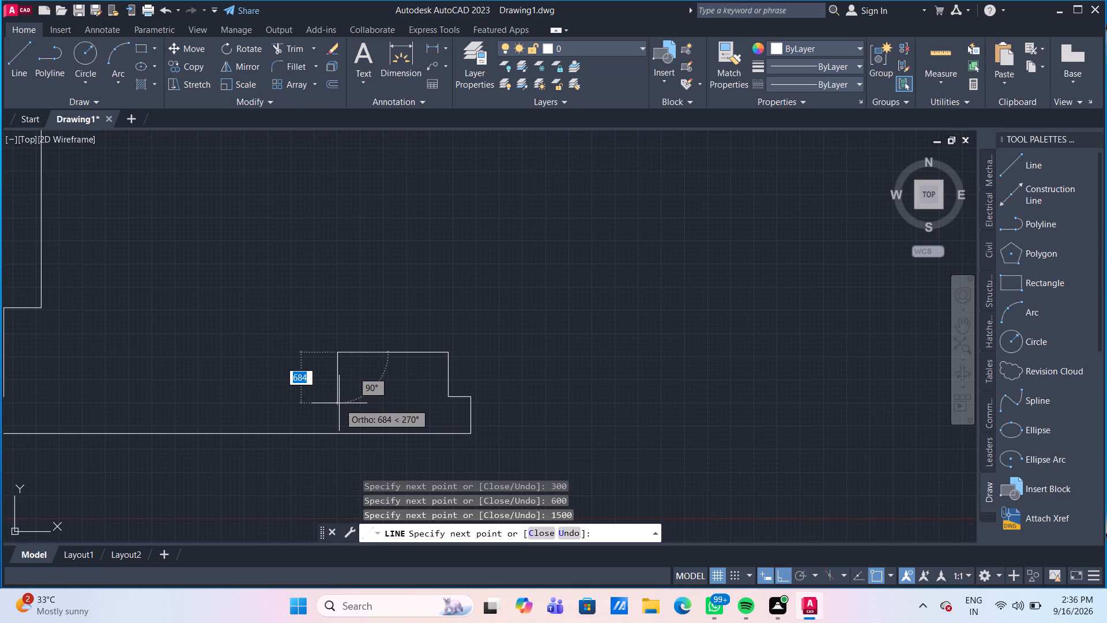
pyautogui.write('600')
pyautogui.press('Return')
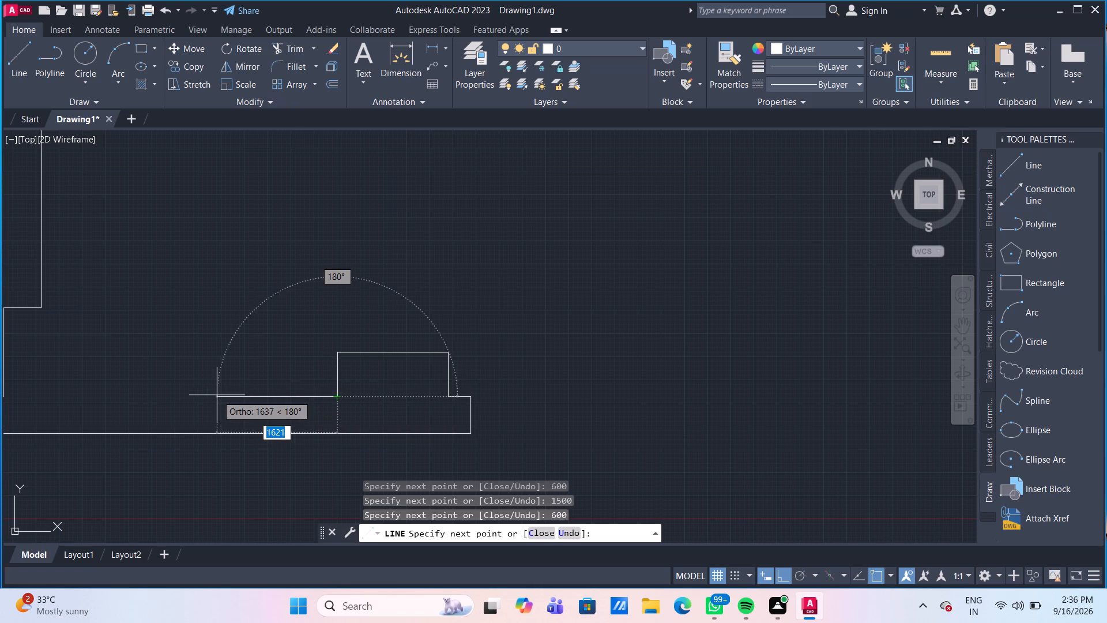
# Close the outline with a horizontal line from the raised block to the lower end of the 1200 mm vertical segment.
pyautogui.scroll(-1, 217, 395)
pyautogui.moveTo(217, 395); pyautogui.dragTo(241, 392, button='middle')
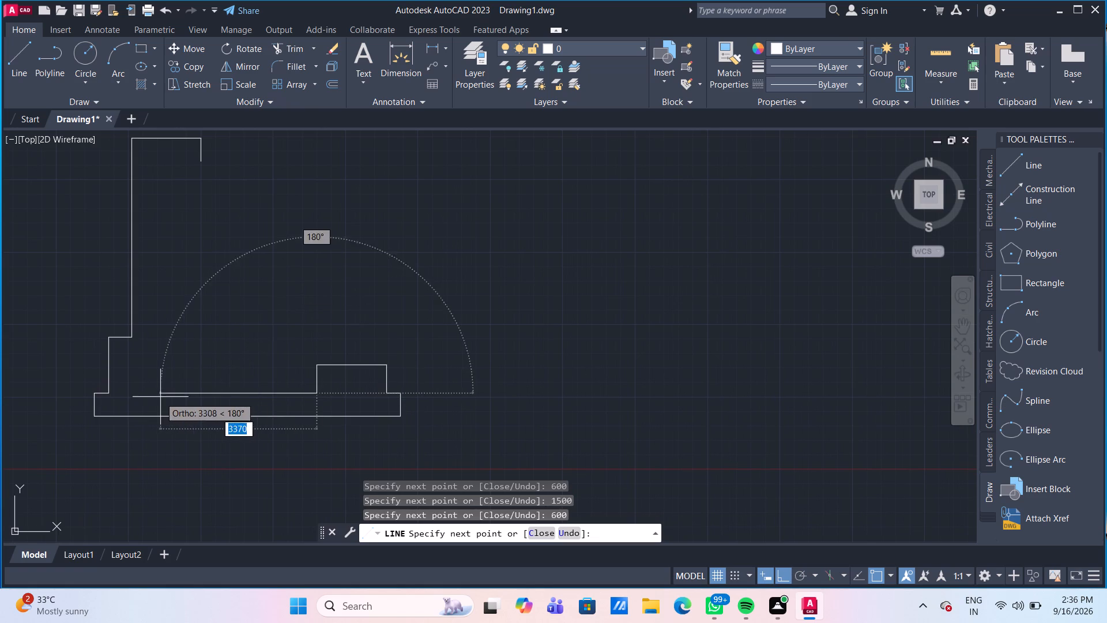
pyautogui.click(110, 394)
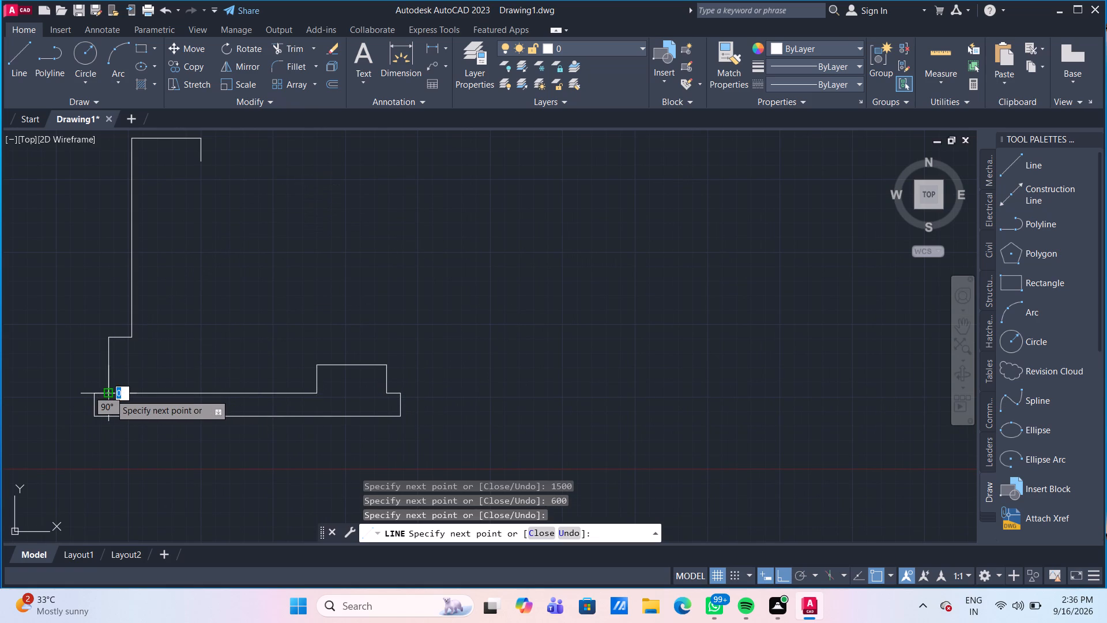
pyautogui.press('Escape')
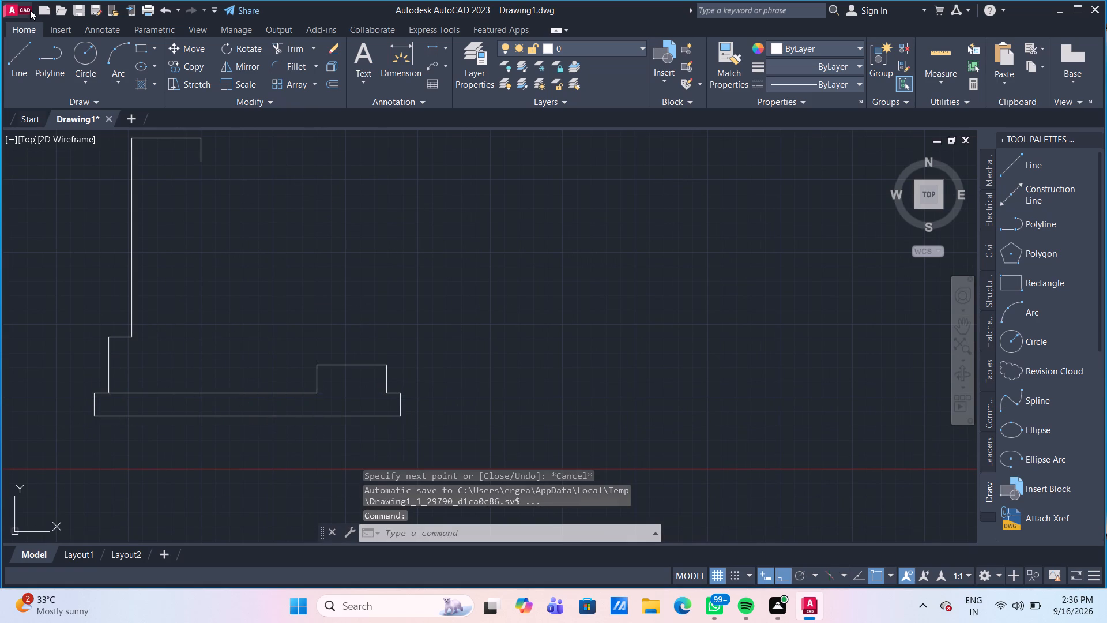
# Draw a line between the lower corners of the 1500 mm wide block to close its bottom edge.
pyautogui.click(20, 65)
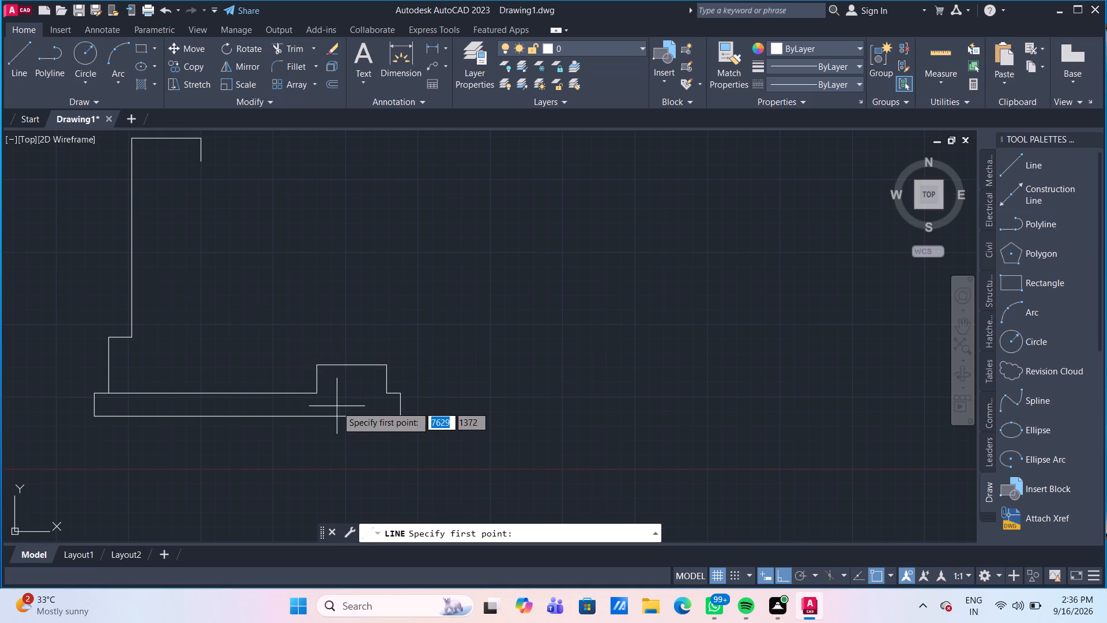
pyautogui.scroll(2, 335, 408)
pyautogui.click(287, 370)
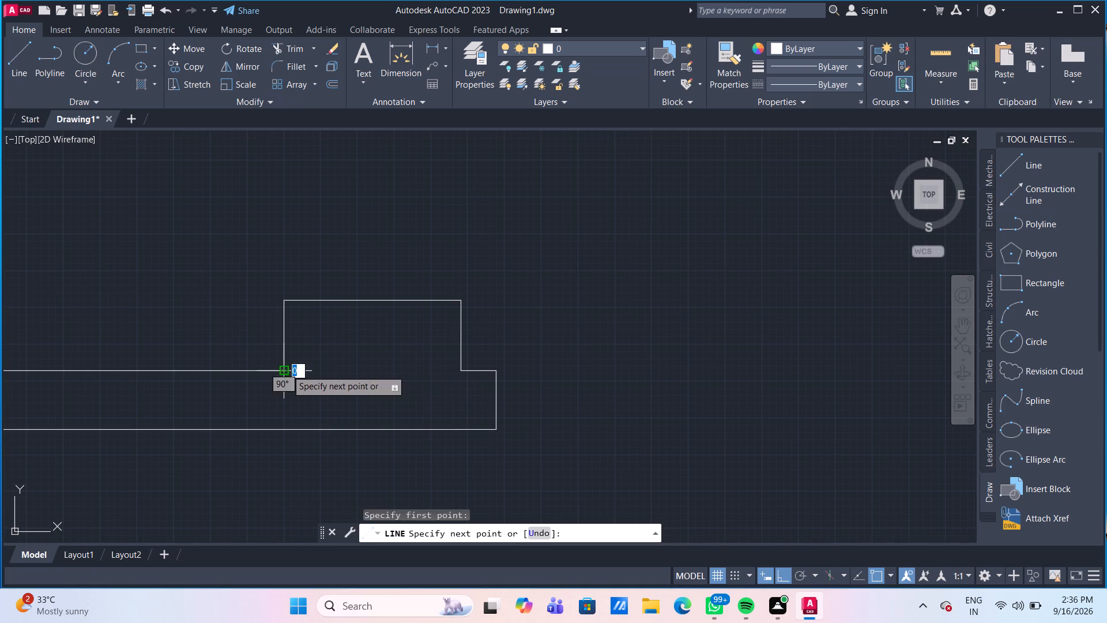
pyautogui.click(463, 373)
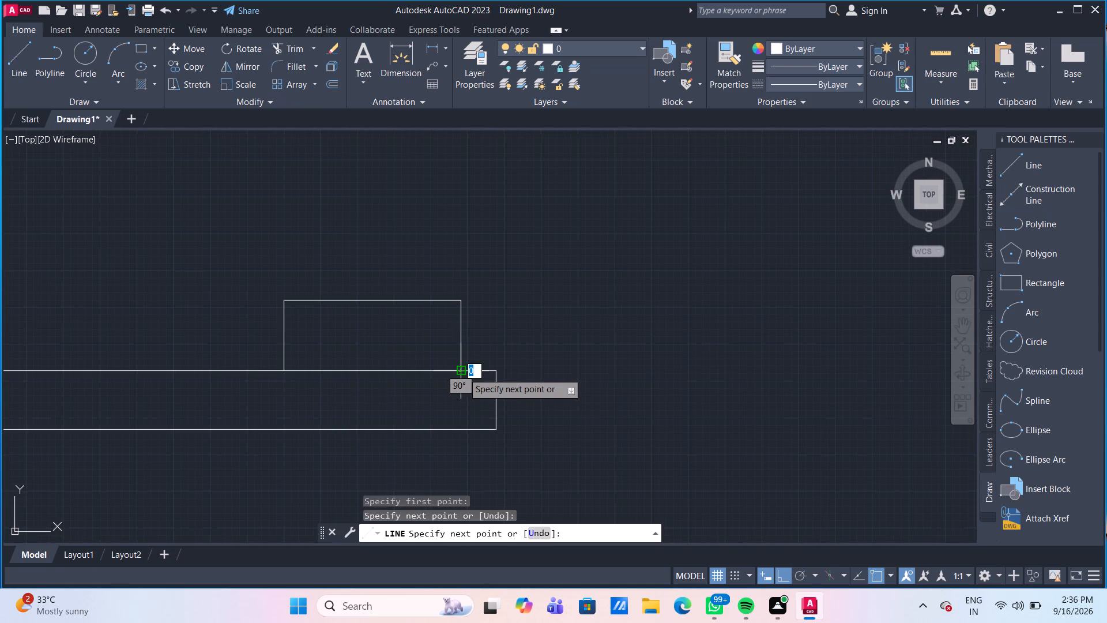
pyautogui.press('Escape')
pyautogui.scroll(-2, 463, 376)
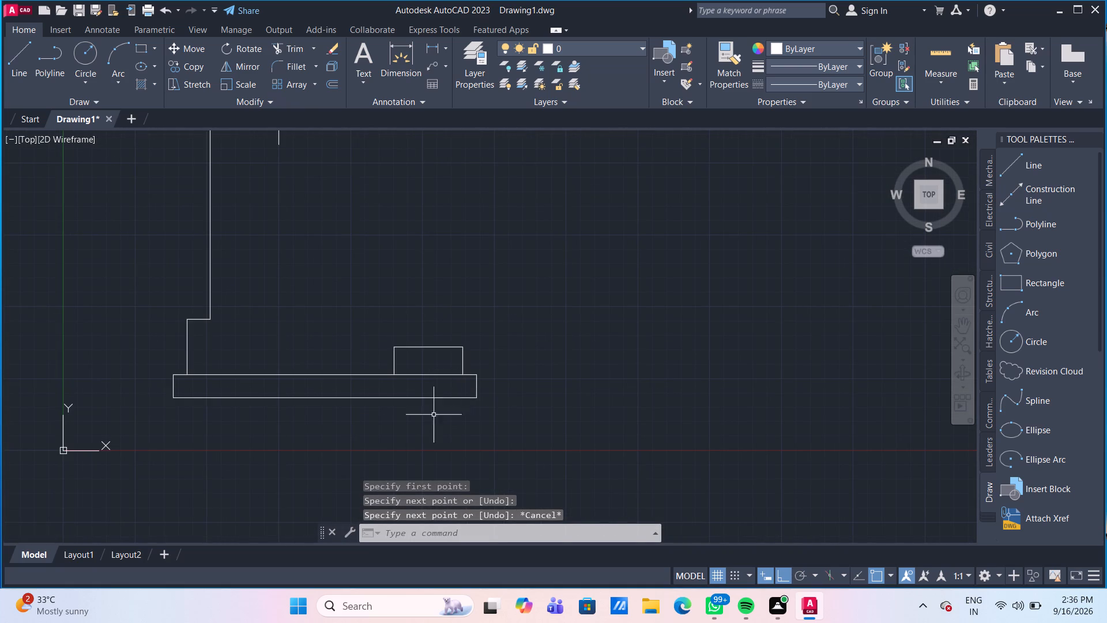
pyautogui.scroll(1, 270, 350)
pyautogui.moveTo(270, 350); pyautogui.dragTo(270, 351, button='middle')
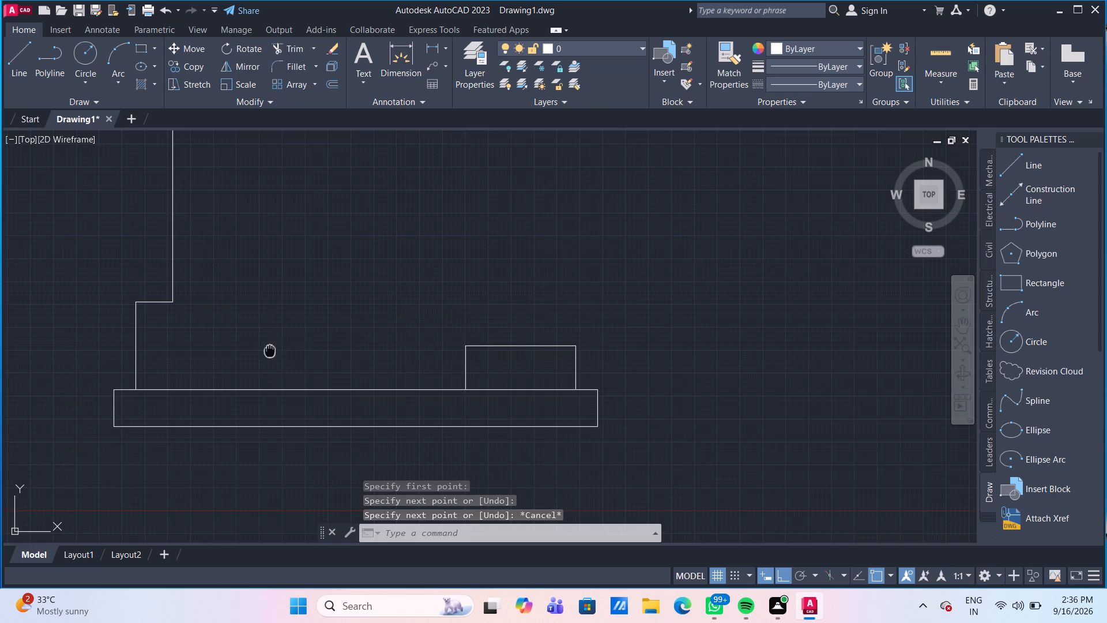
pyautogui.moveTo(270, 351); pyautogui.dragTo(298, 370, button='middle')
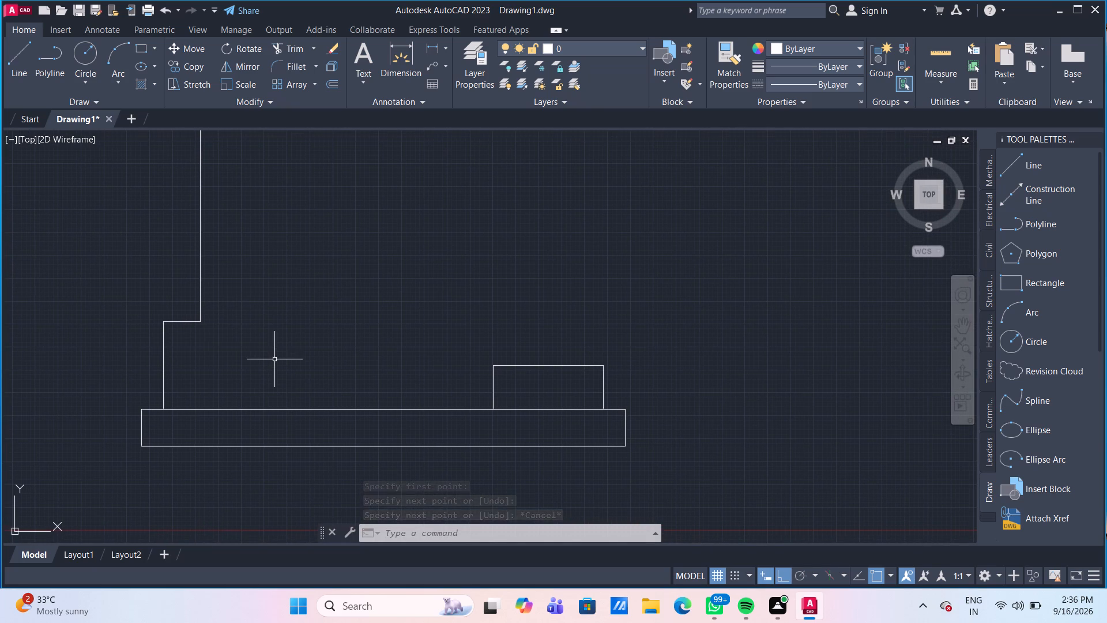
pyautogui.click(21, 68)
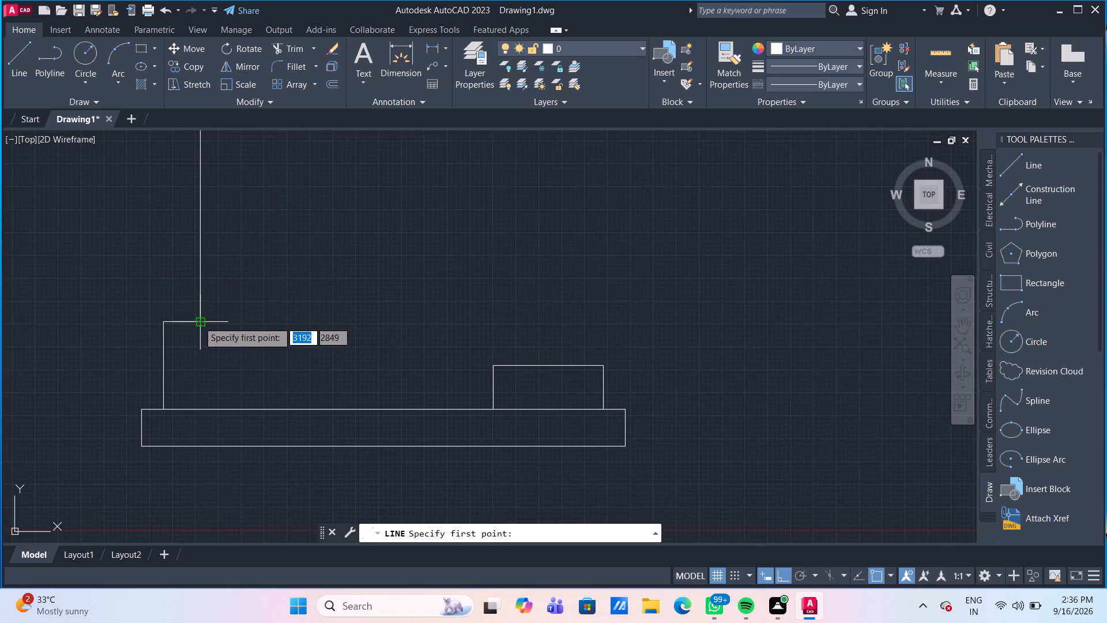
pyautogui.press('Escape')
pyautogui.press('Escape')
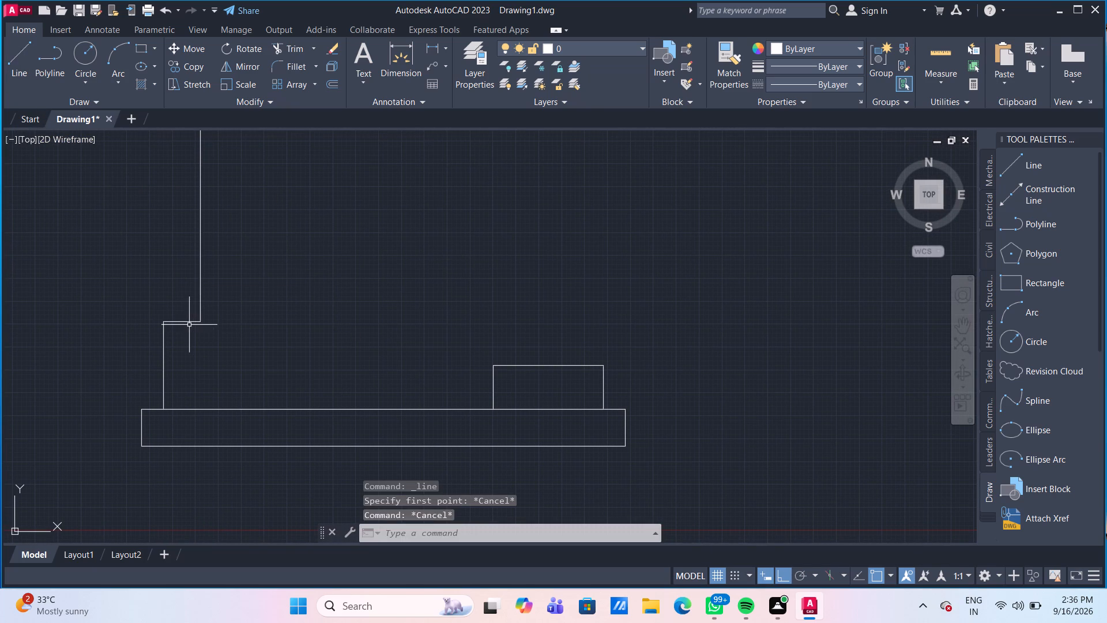
# Erase the 500 mm horizontal line joining the 4300 mm and 1200 mm vertical lines.
pyautogui.click(187, 321)
pyautogui.press('Delete')
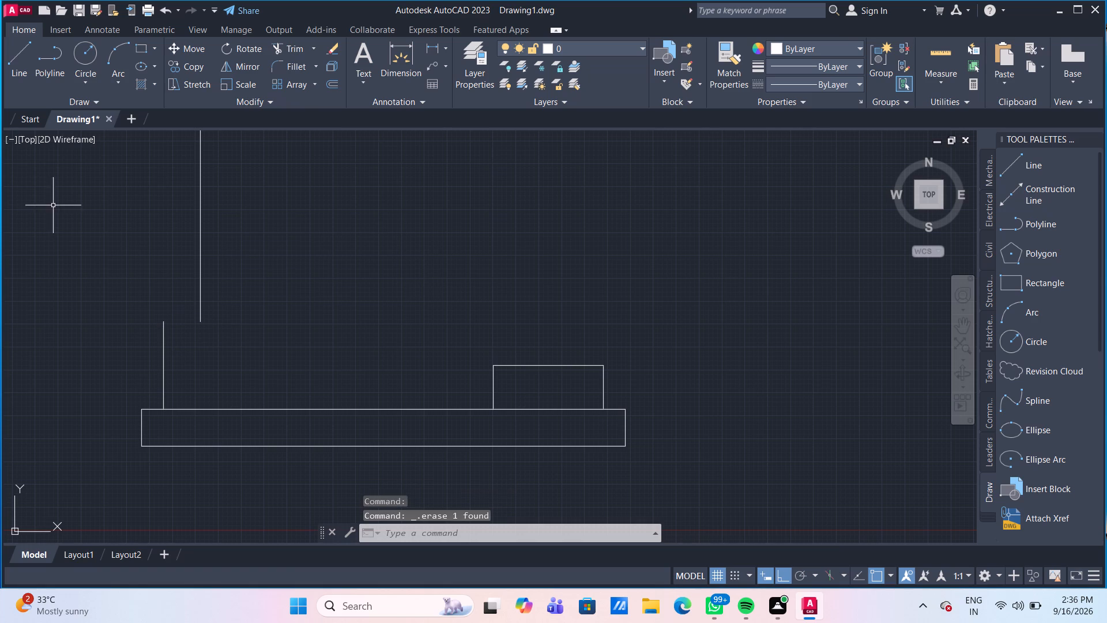
# Draw a 3000 mm line toward positive X from the 1200 mm line's upper end, continuing vertically down to the base's top edge.
pyautogui.click(28, 62)
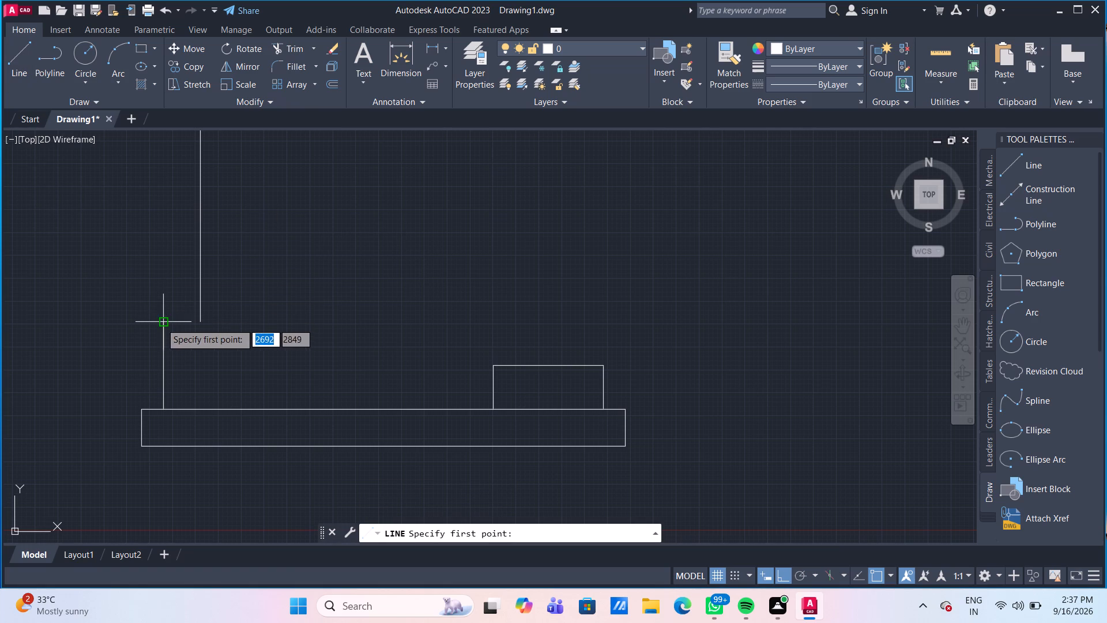
pyautogui.click(161, 323)
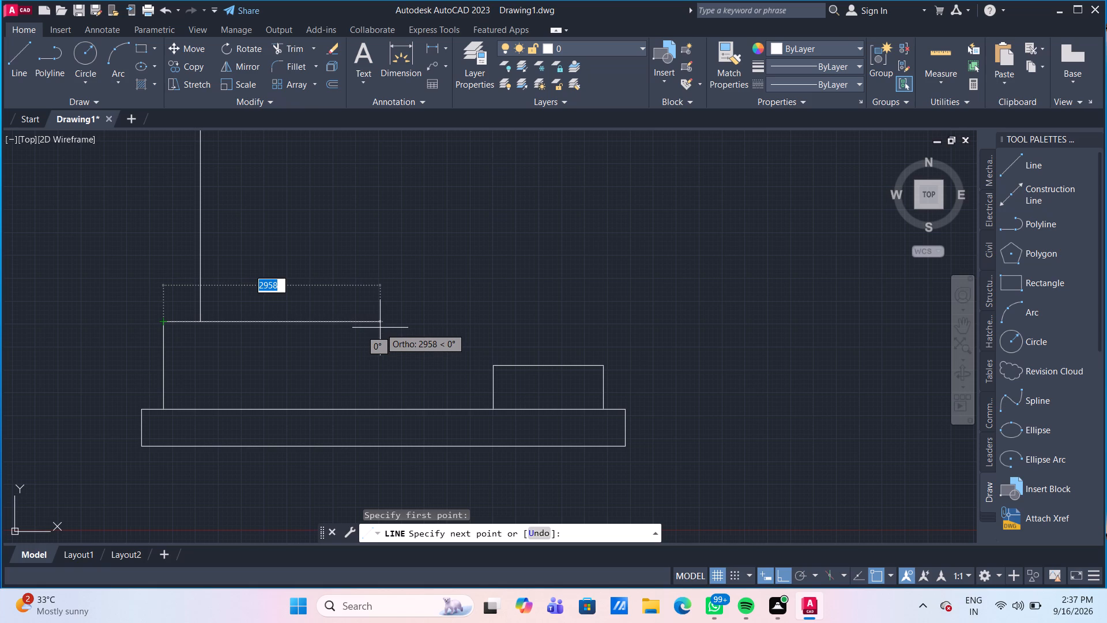
pyautogui.write('300')
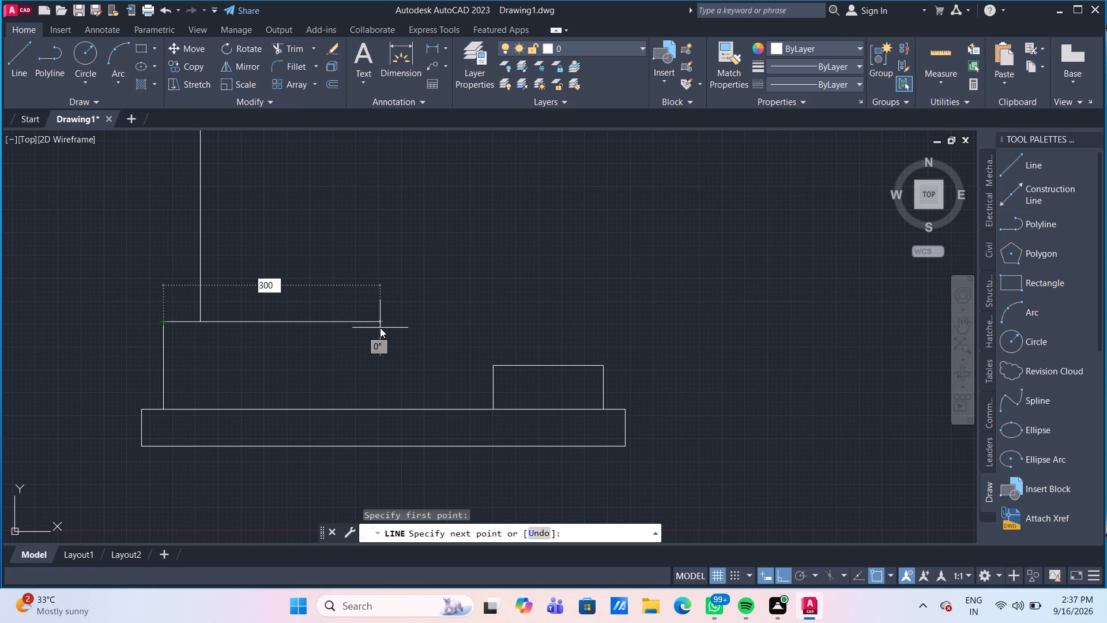
pyautogui.press('0')
pyautogui.press('Return')
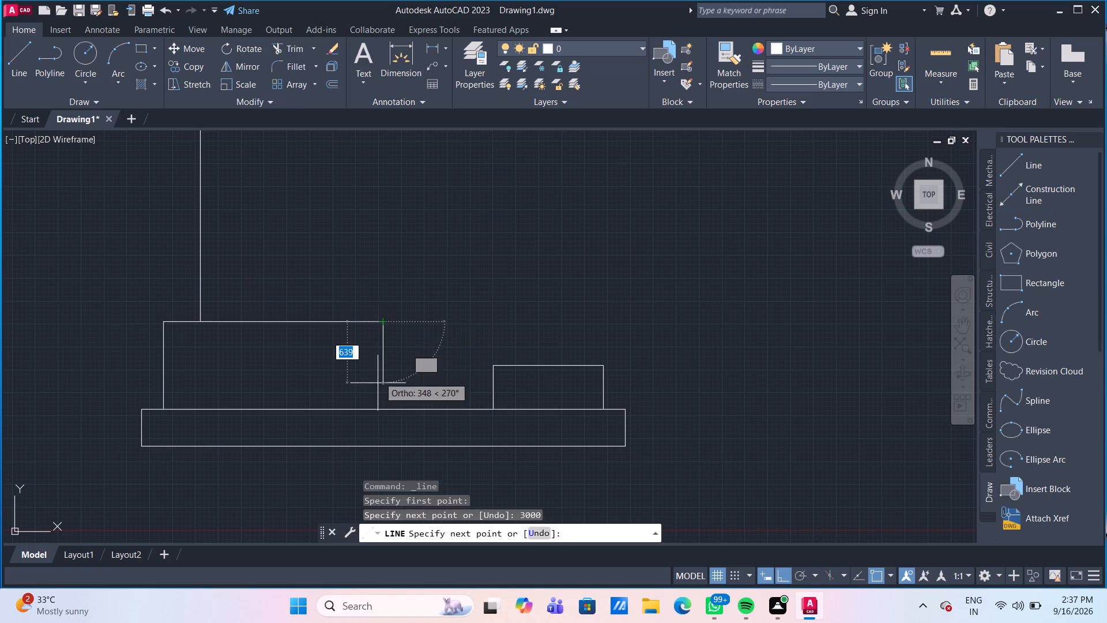
pyautogui.click(379, 409)
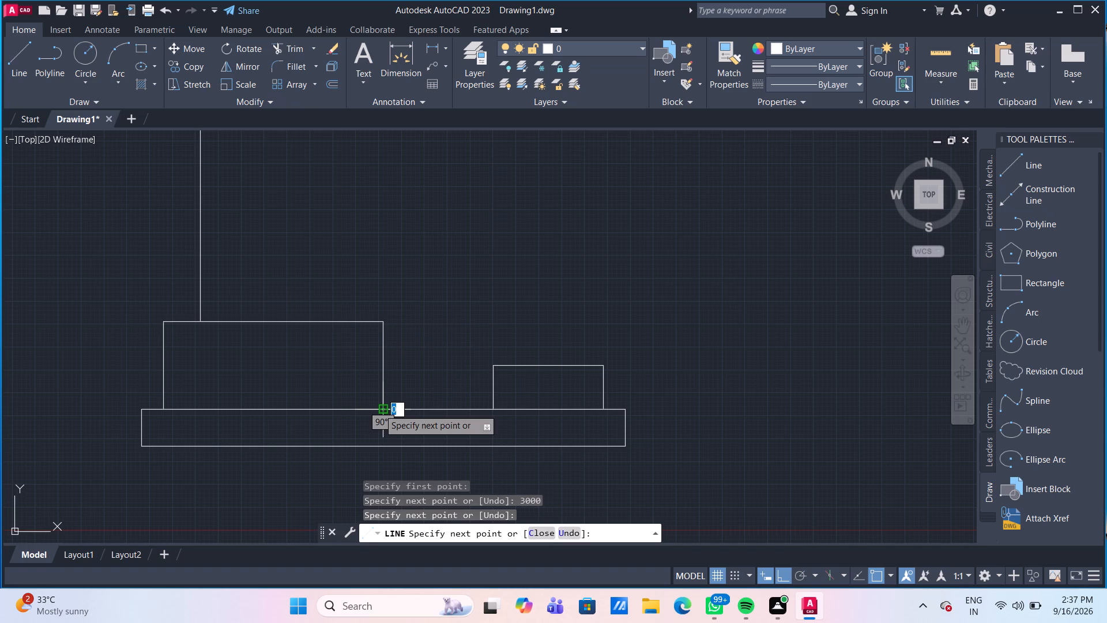
pyautogui.press('Return')
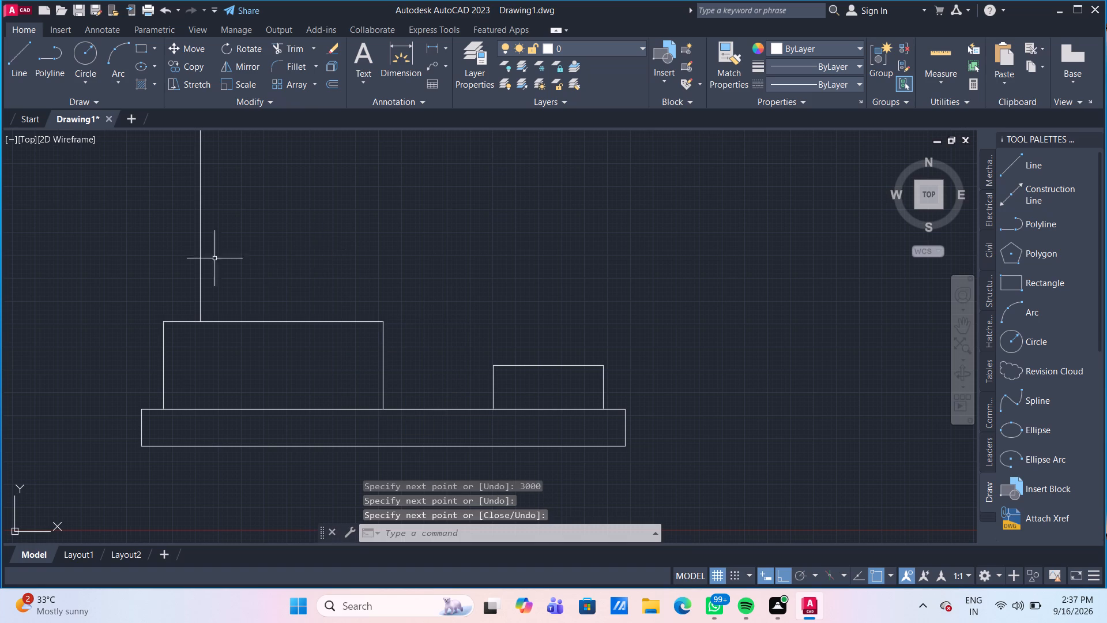
# Offset both vertical sides of the 3000 mm wide block 400 mm inward.
pyautogui.press('o')
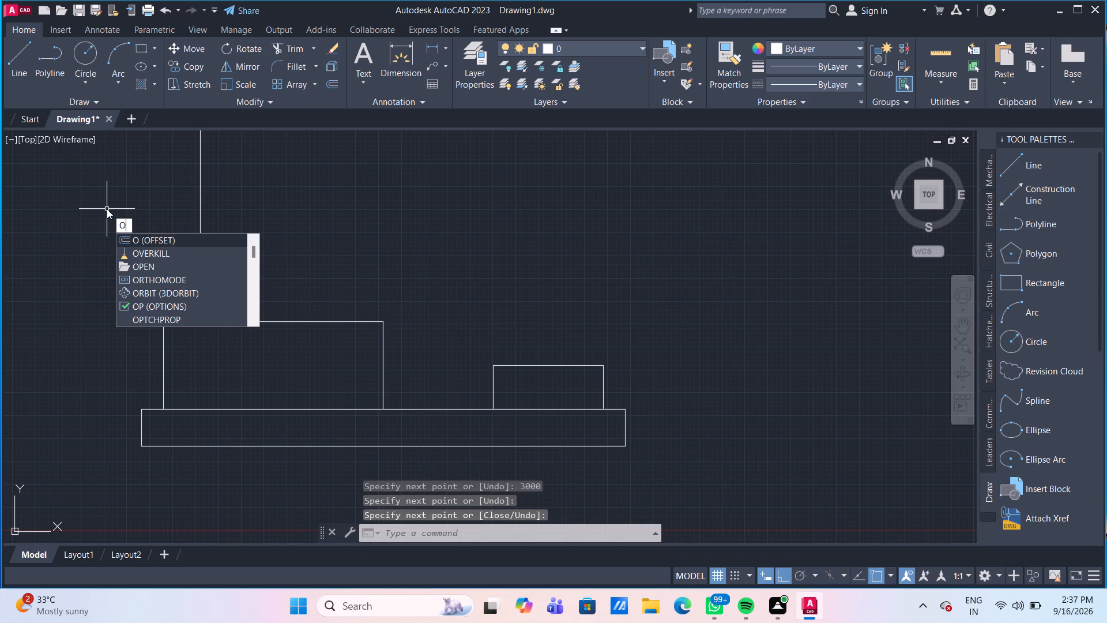
pyautogui.press('Return')
pyautogui.press('Return')
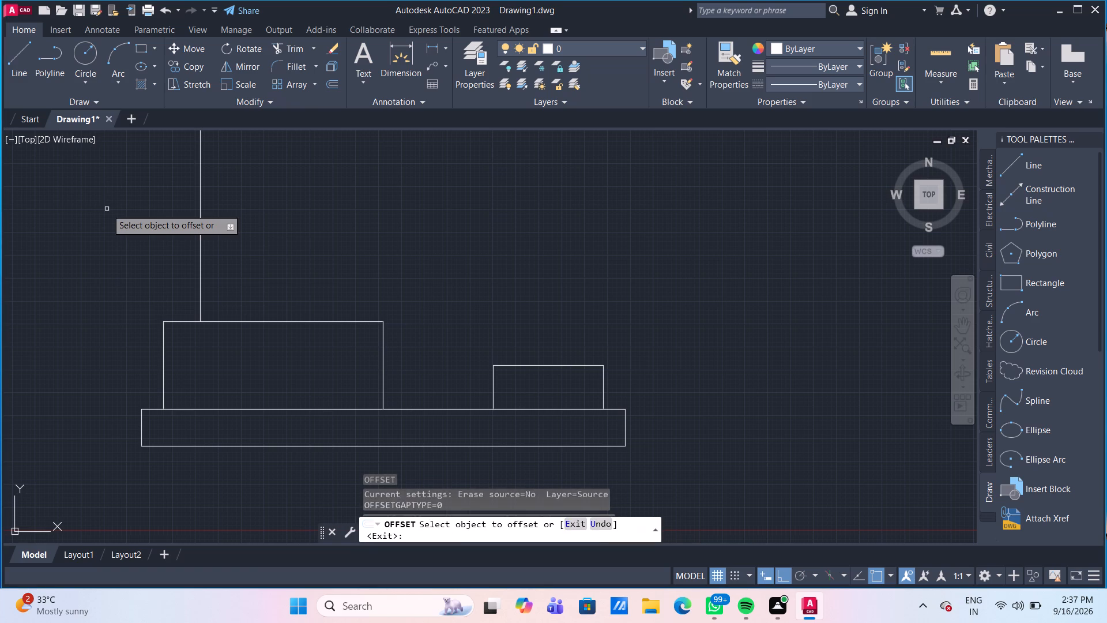
pyautogui.click(163, 363)
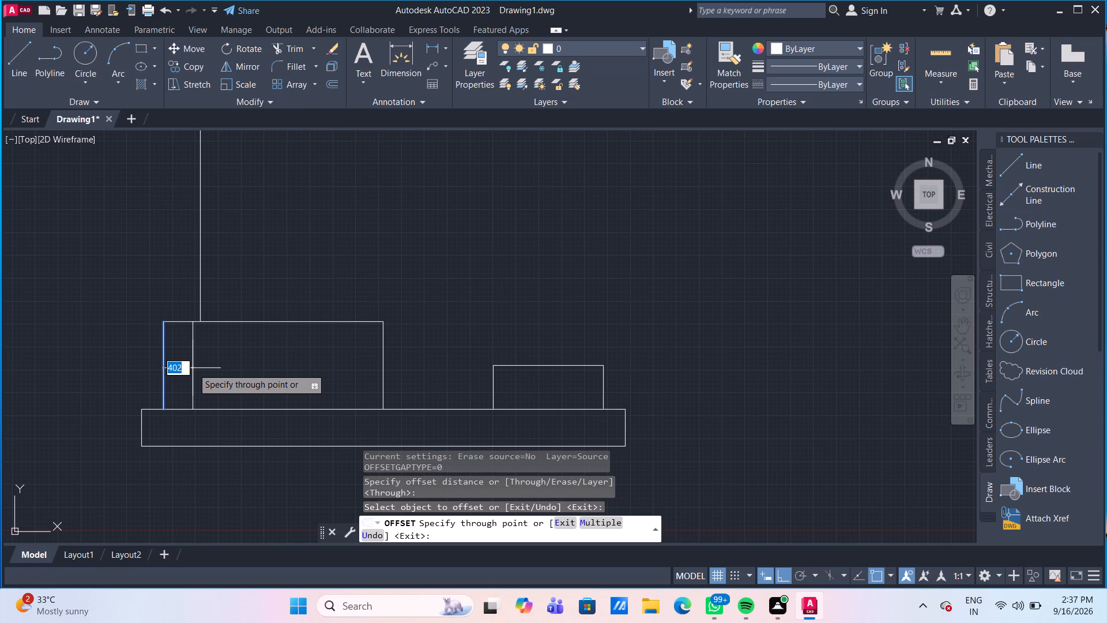
pyautogui.write('400')
pyautogui.press('Return')
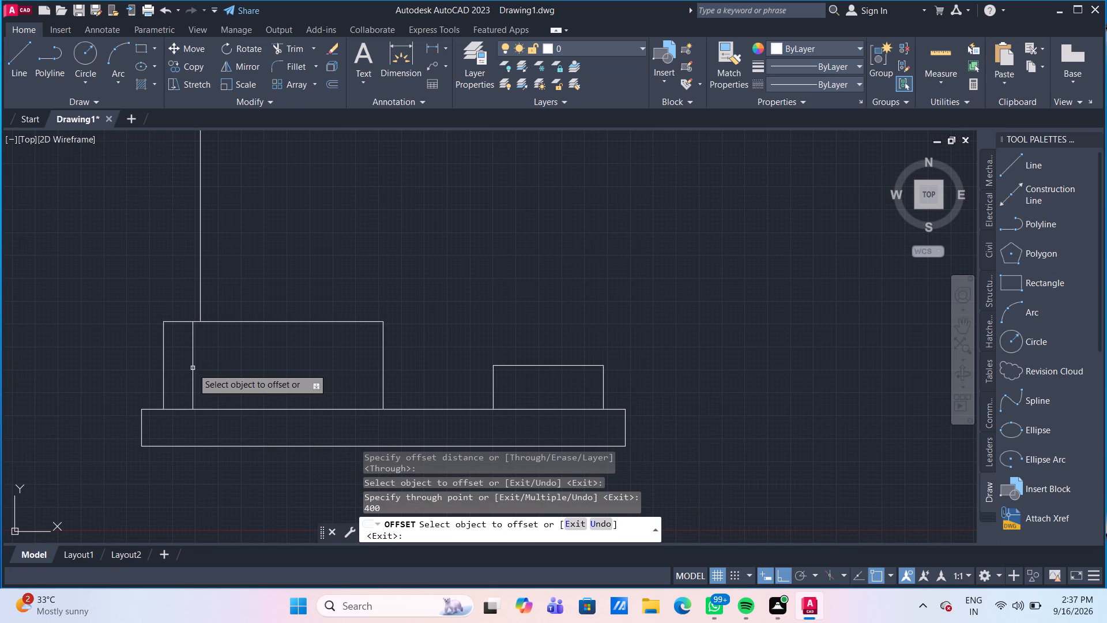
pyautogui.click(384, 364)
pyautogui.write('400')
pyautogui.press('Return')
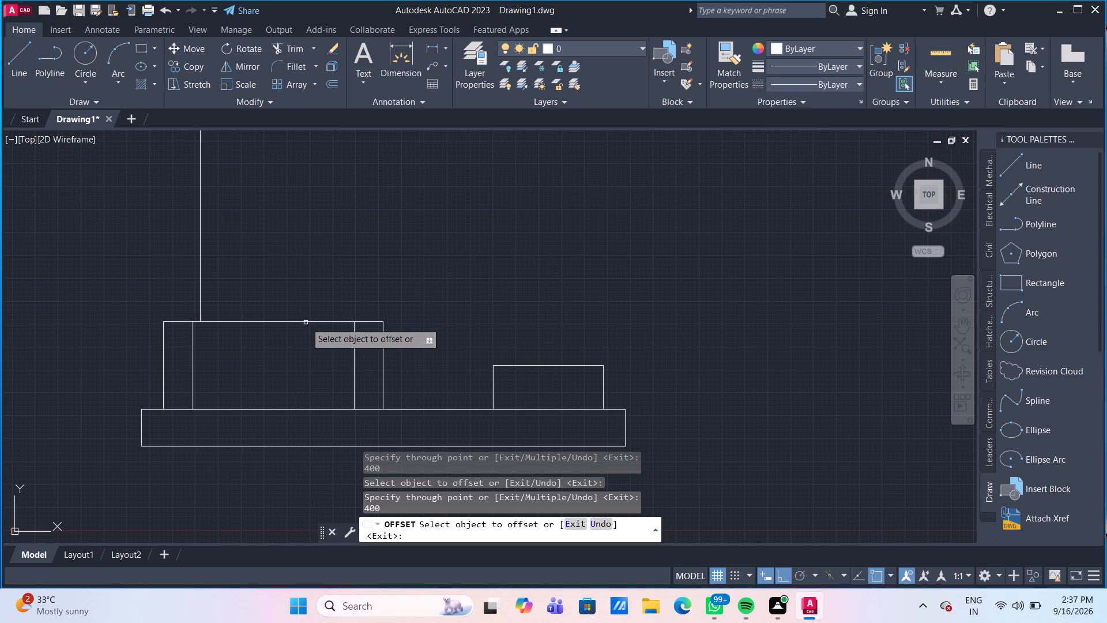
# Offset the top edge of the 3000 mm wide block 200 mm downward.
pyautogui.click(306, 322)
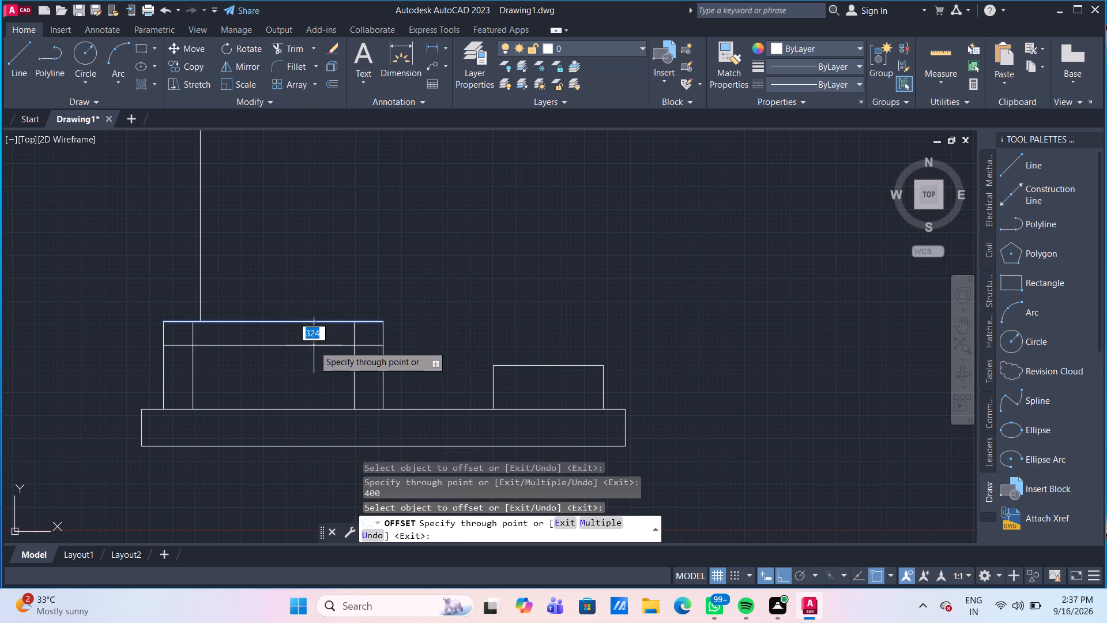
pyautogui.write('200')
pyautogui.press('Return')
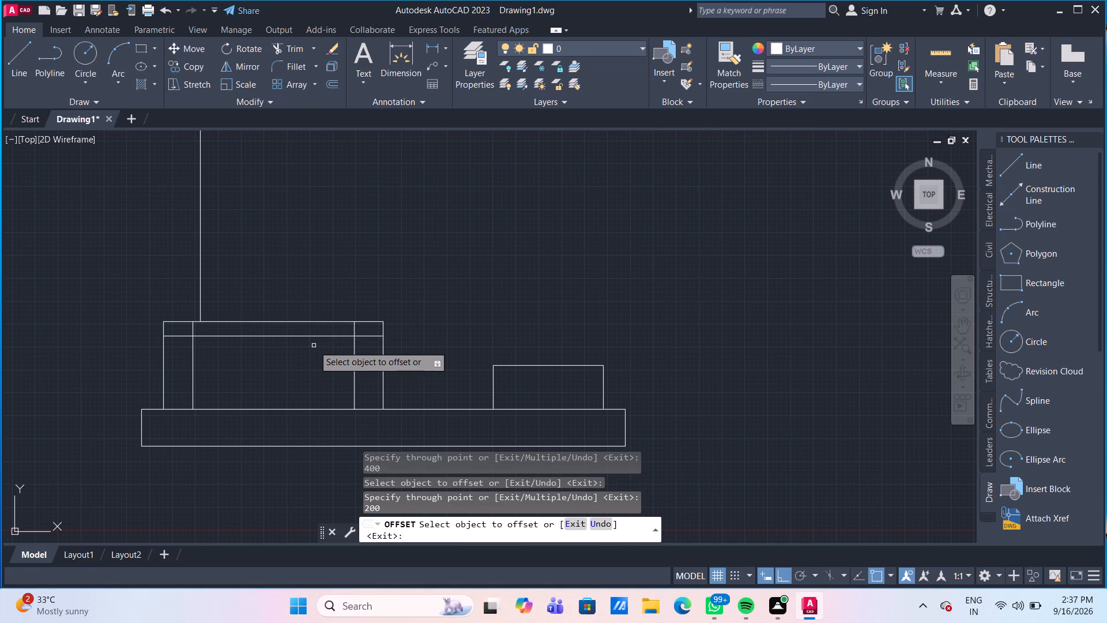
pyautogui.press('Escape')
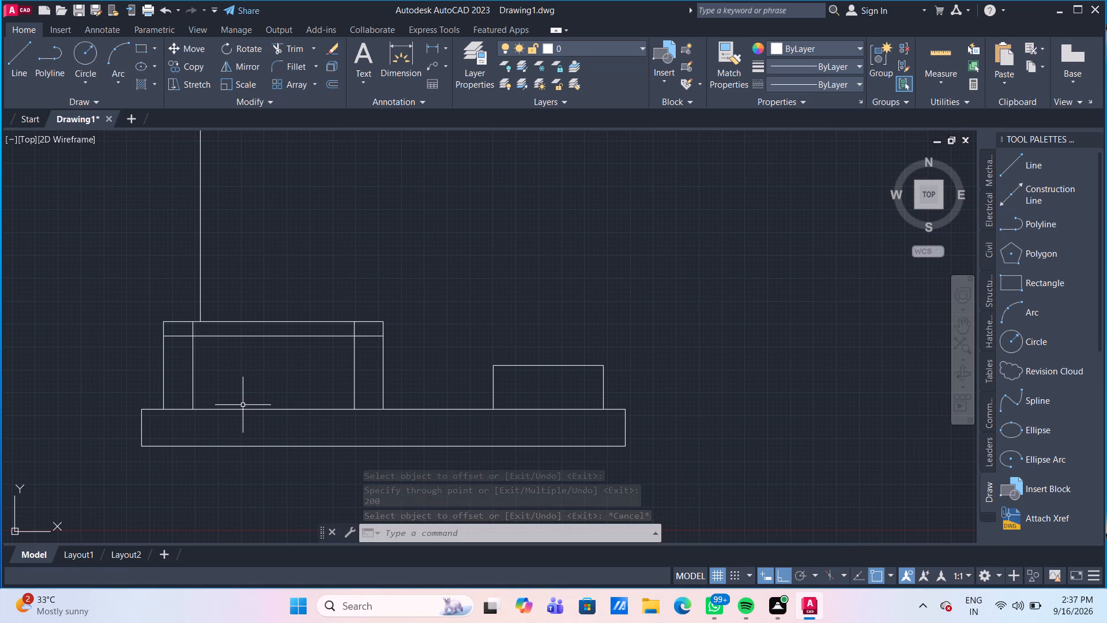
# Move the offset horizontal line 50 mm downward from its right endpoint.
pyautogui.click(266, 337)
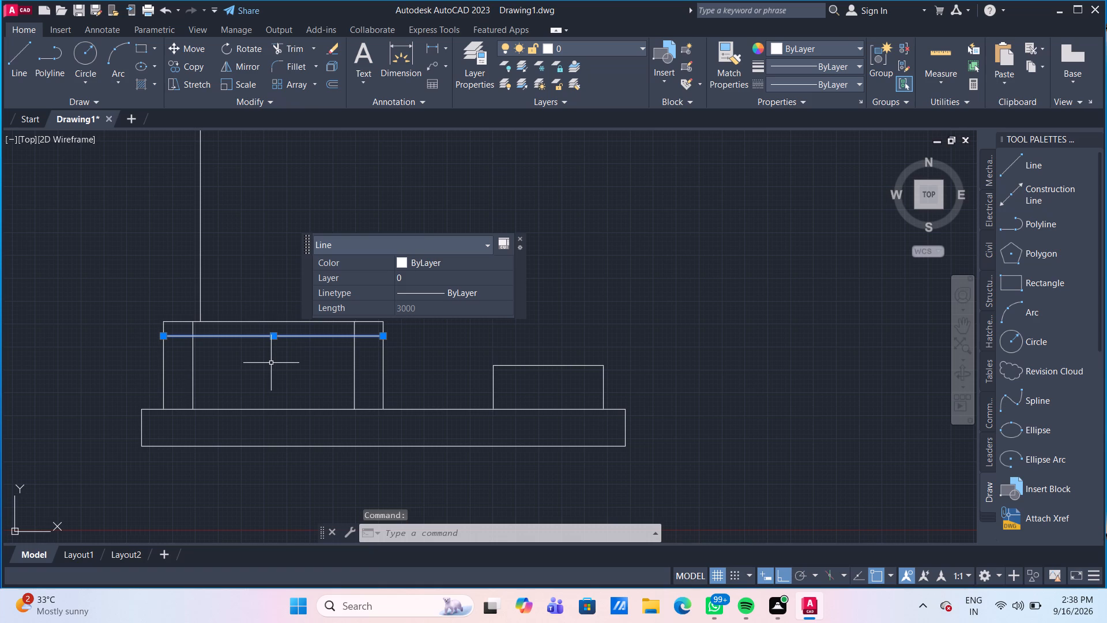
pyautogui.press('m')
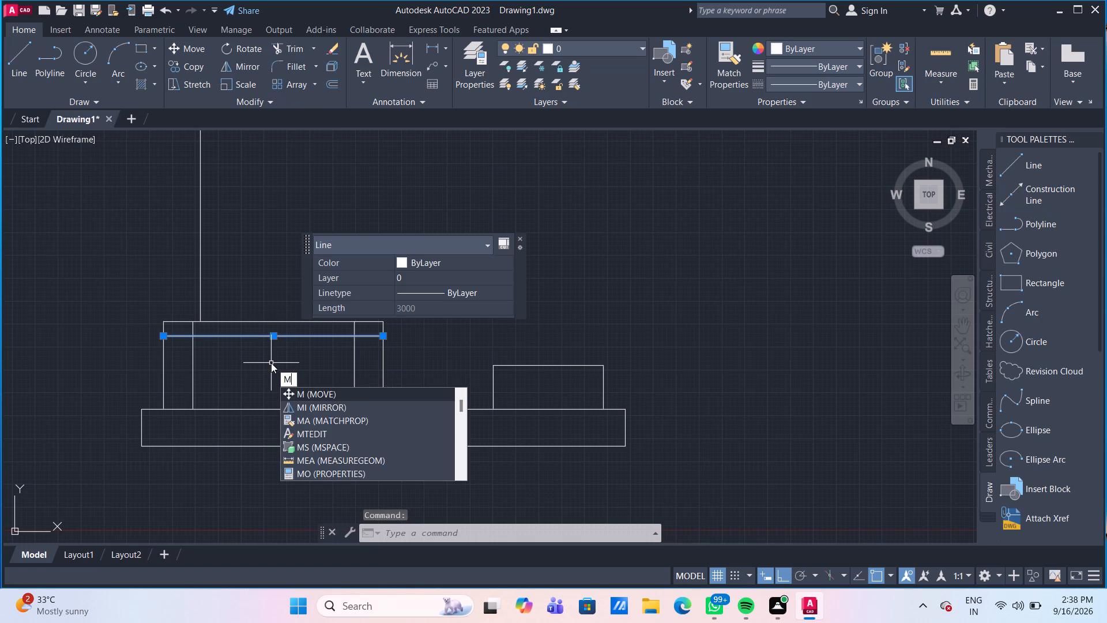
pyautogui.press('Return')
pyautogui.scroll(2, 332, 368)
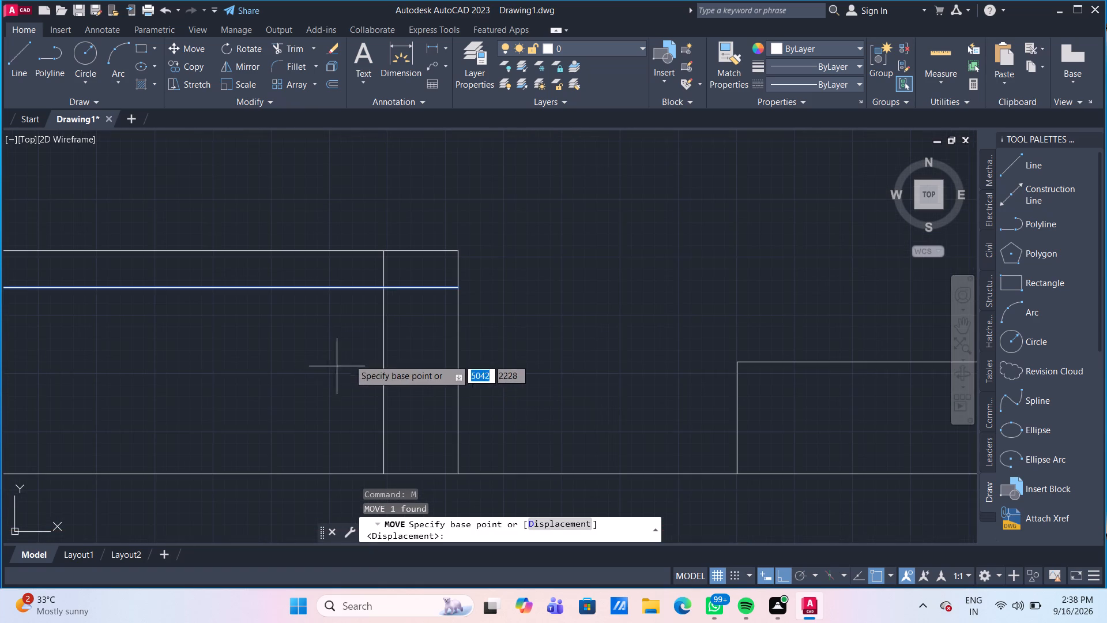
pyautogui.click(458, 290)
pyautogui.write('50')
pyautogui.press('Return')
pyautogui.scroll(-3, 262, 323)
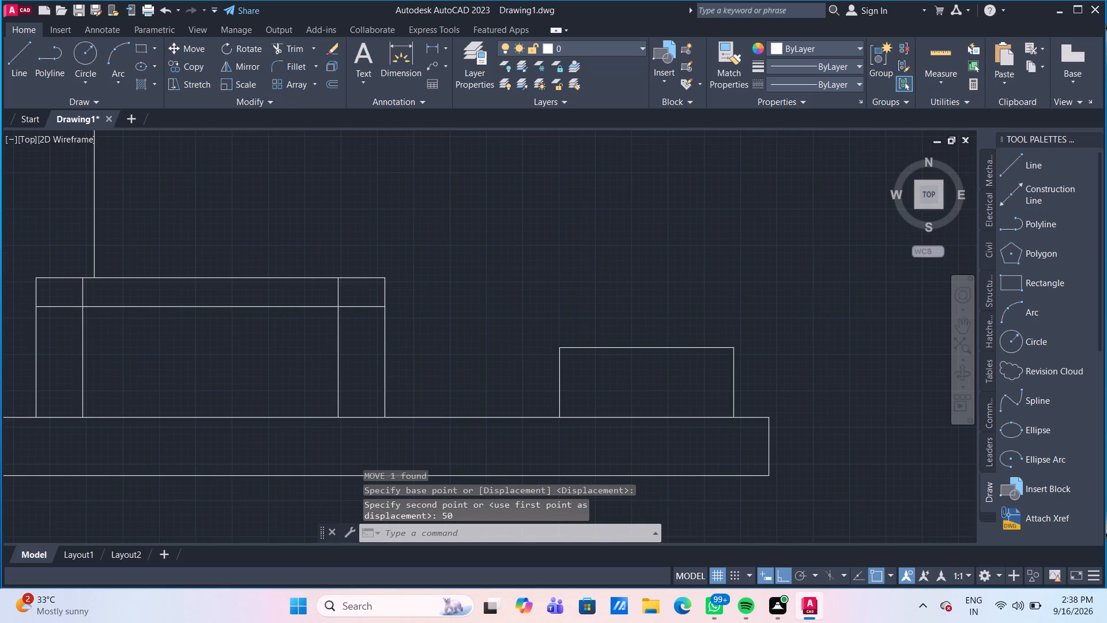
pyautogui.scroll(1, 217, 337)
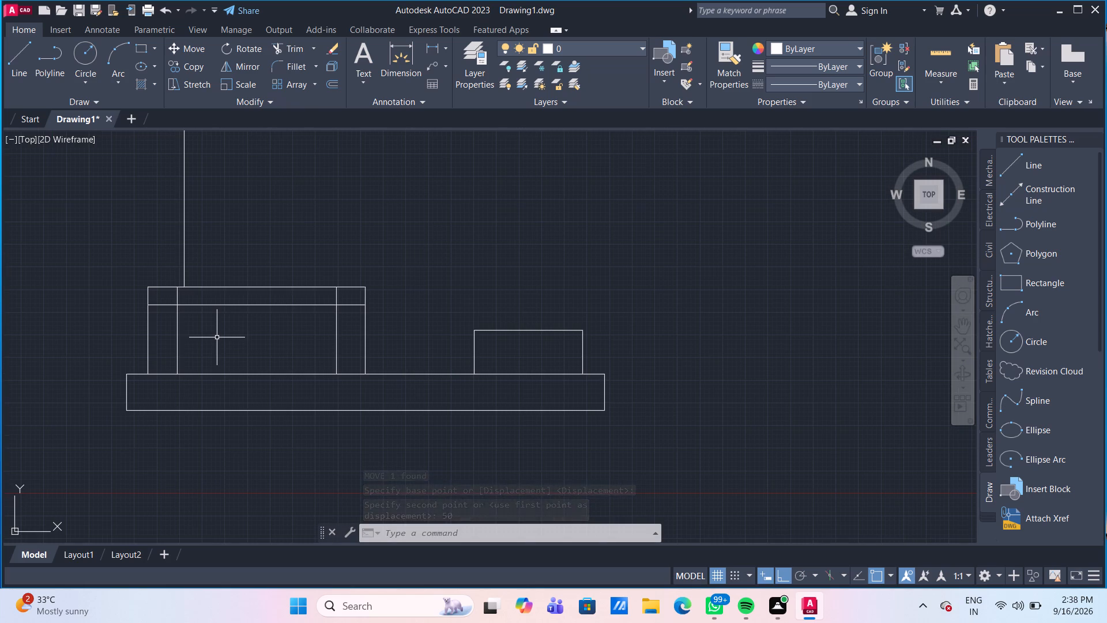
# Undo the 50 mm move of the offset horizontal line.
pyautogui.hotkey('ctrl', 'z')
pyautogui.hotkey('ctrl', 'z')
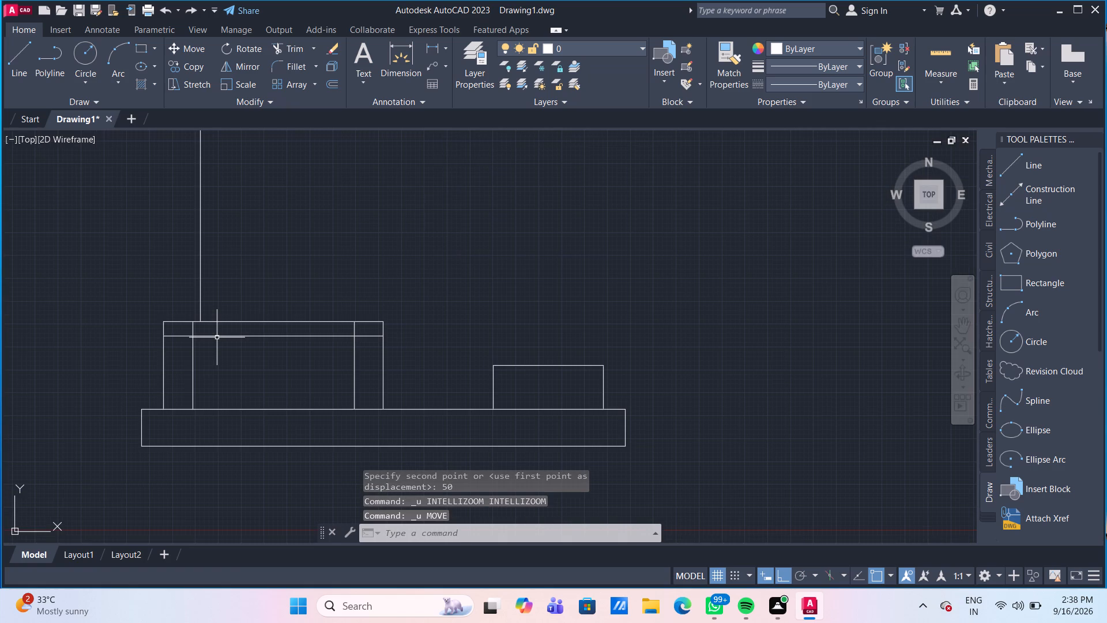
# Quick-measure the spacing between the offset lines and outer edges of the 3000 mm wide block.
pyautogui.scroll(1, 217, 337)
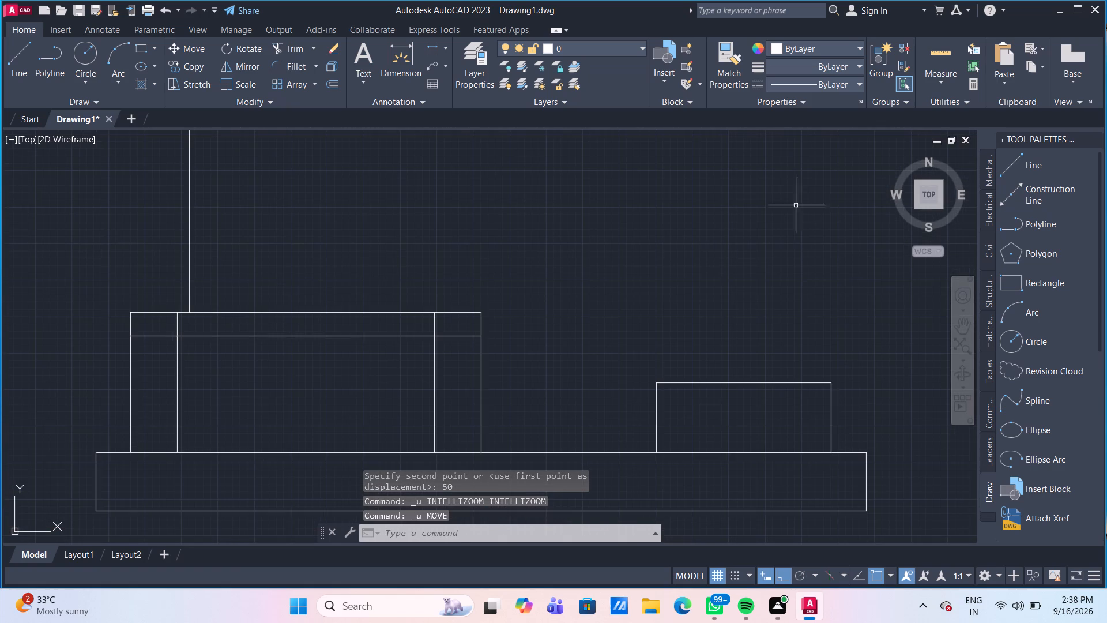
pyautogui.click(924, 46)
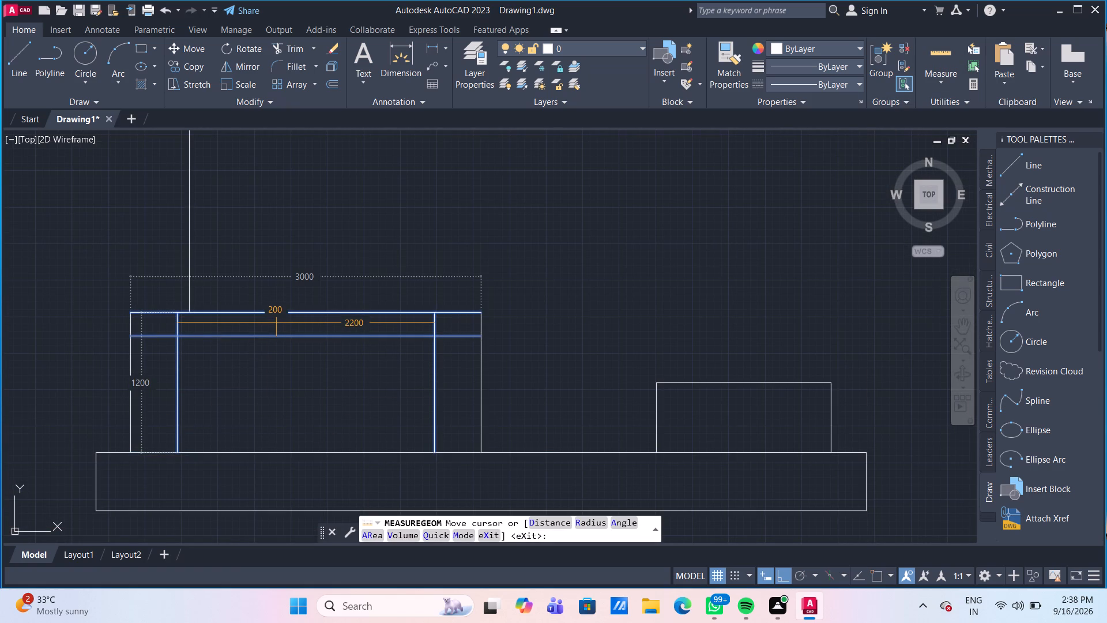
pyautogui.press('Escape')
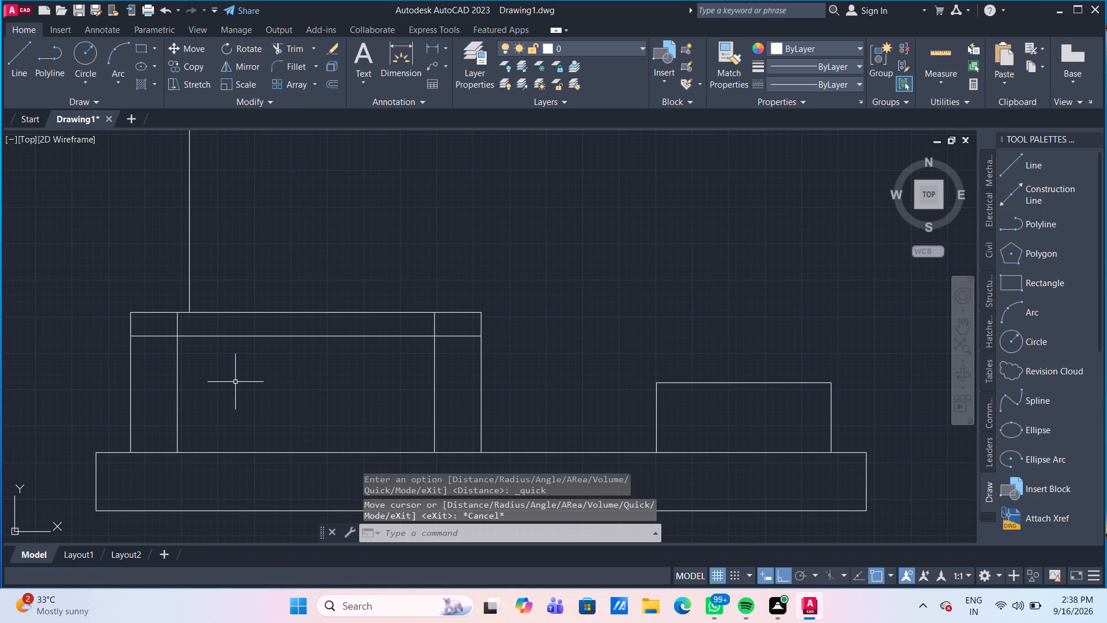
# Trim the overhanging ends of the offset lines at both upper corners to leave a clean inner rectangle in the 3000 mm block.
pyautogui.write('TR')
pyautogui.press('Return')
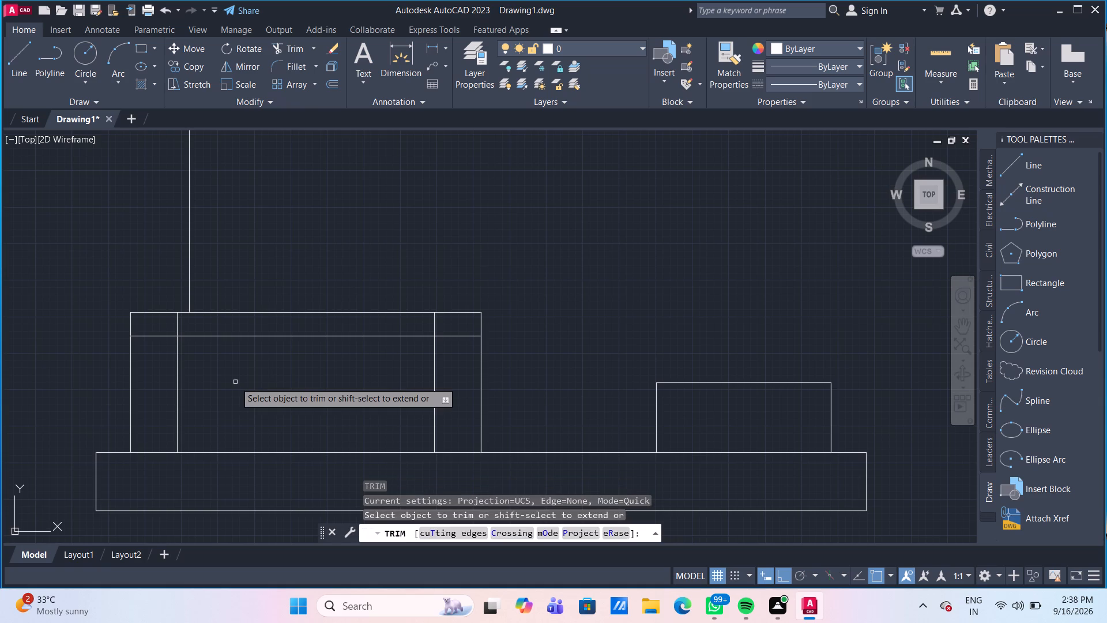
pyautogui.click(157, 337)
pyautogui.click(176, 326)
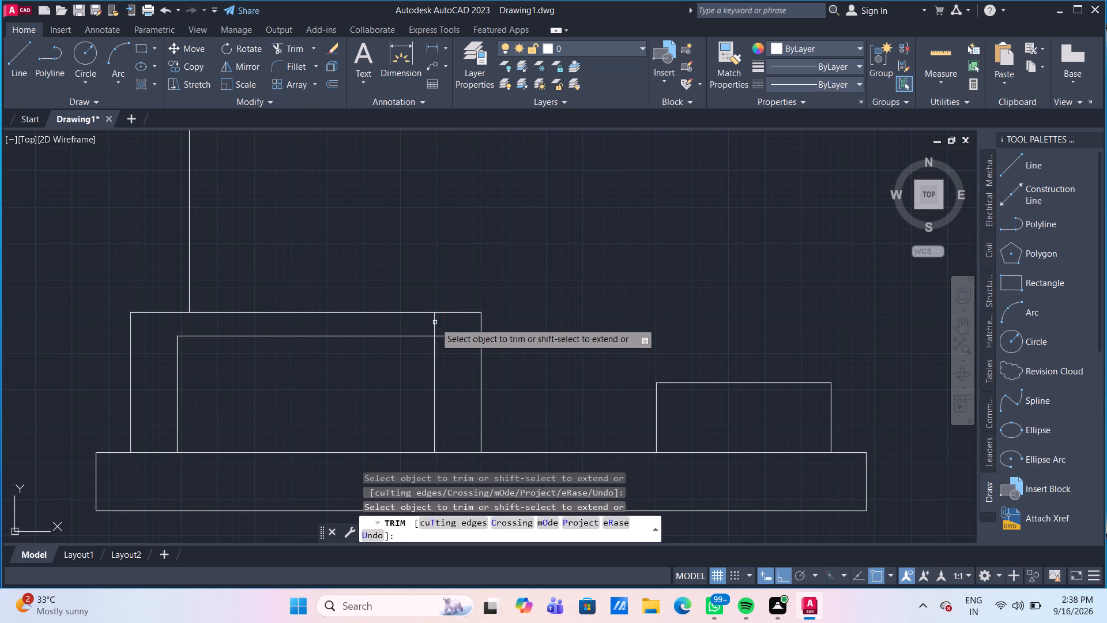
pyautogui.click(433, 322)
pyautogui.click(451, 336)
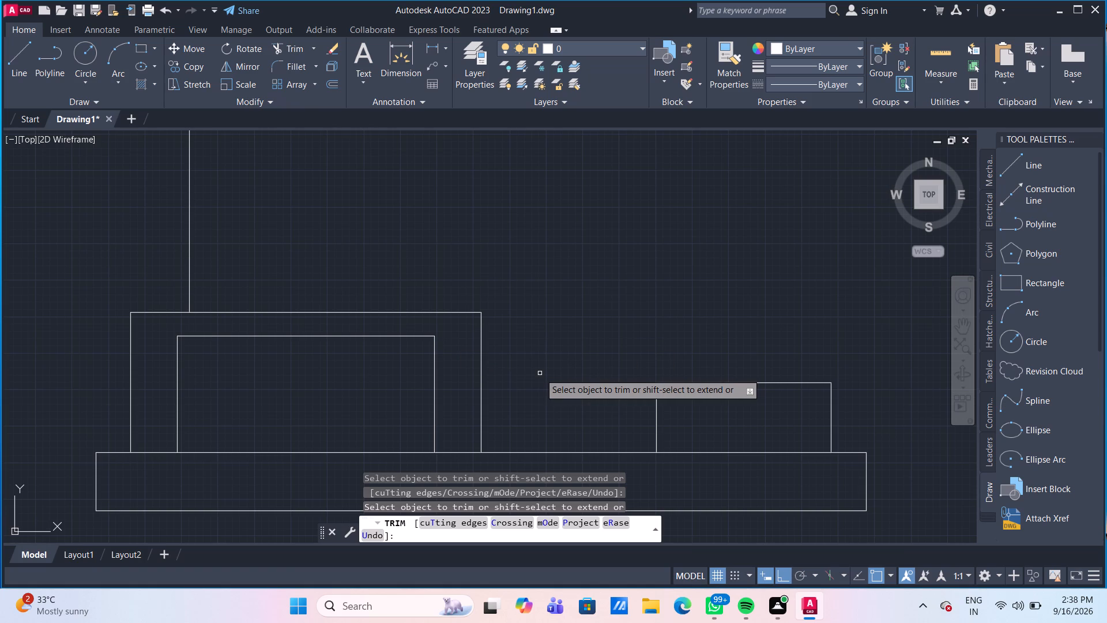
pyautogui.press('Escape')
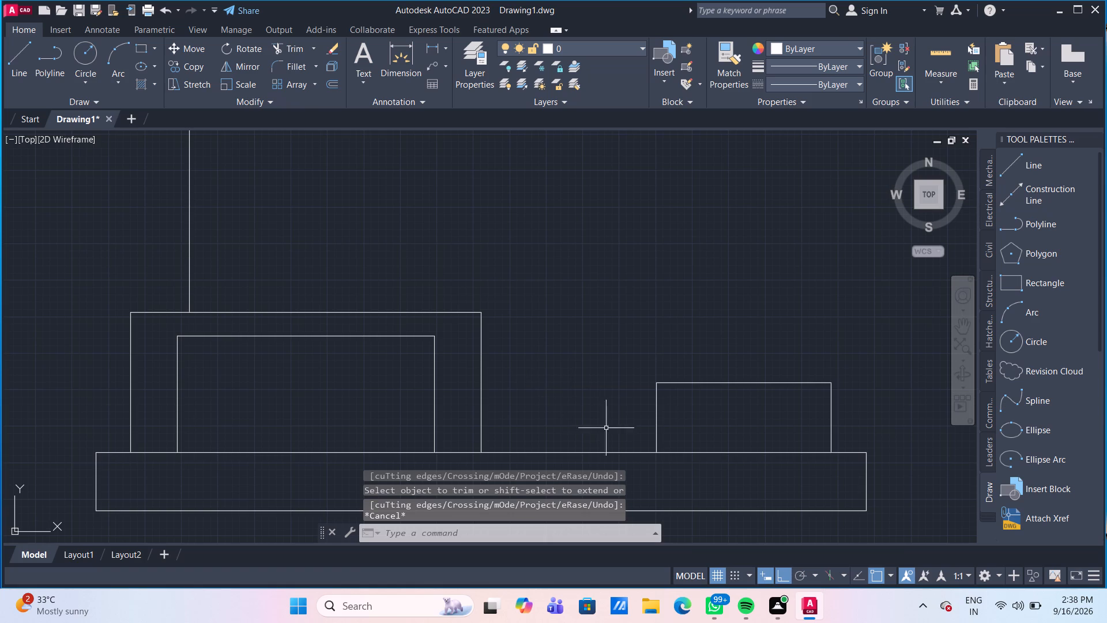
# Erase the top edge and left vertical side of the 1500 mm wide block.
pyautogui.moveTo(660, 286); pyautogui.dragTo(442, 248, button='middle')
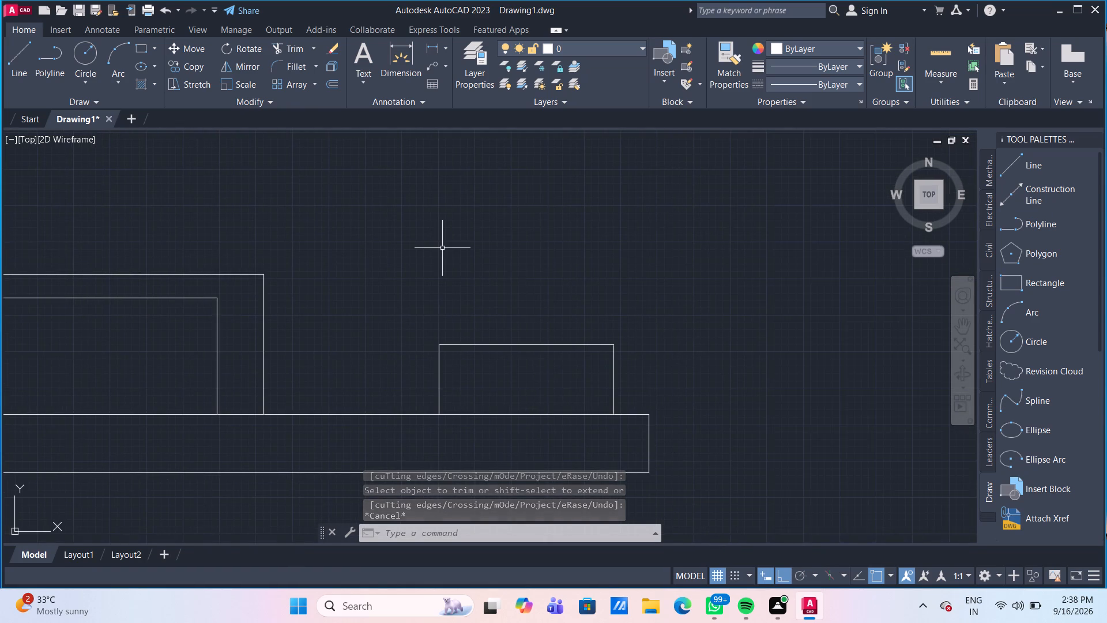
pyautogui.scroll(-1, 442, 248)
pyautogui.scroll(-1, 459, 299)
pyautogui.scroll(1, 479, 324)
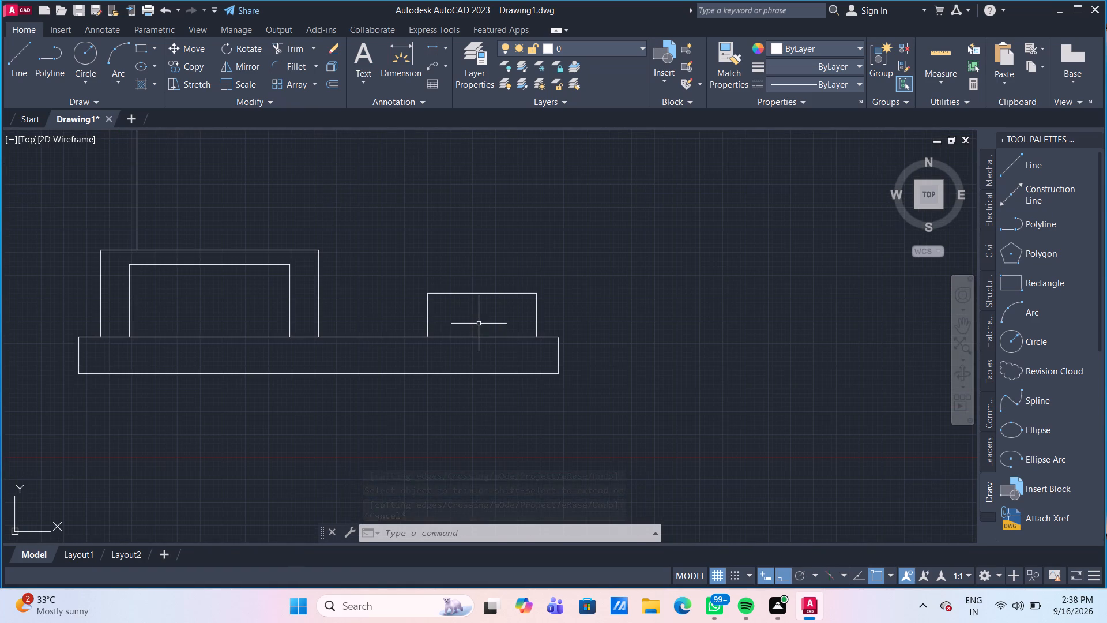
pyautogui.moveTo(479, 324); pyautogui.dragTo(383, 359, button='middle')
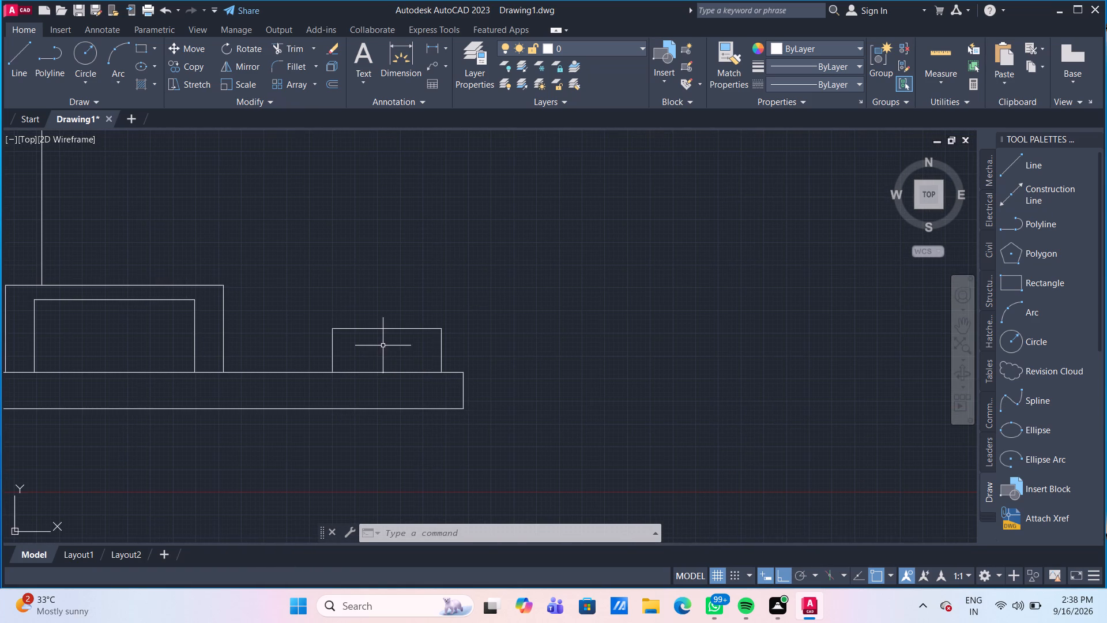
pyautogui.scroll(1, 382, 345)
pyautogui.moveTo(386, 348); pyautogui.dragTo(438, 356, button='middle')
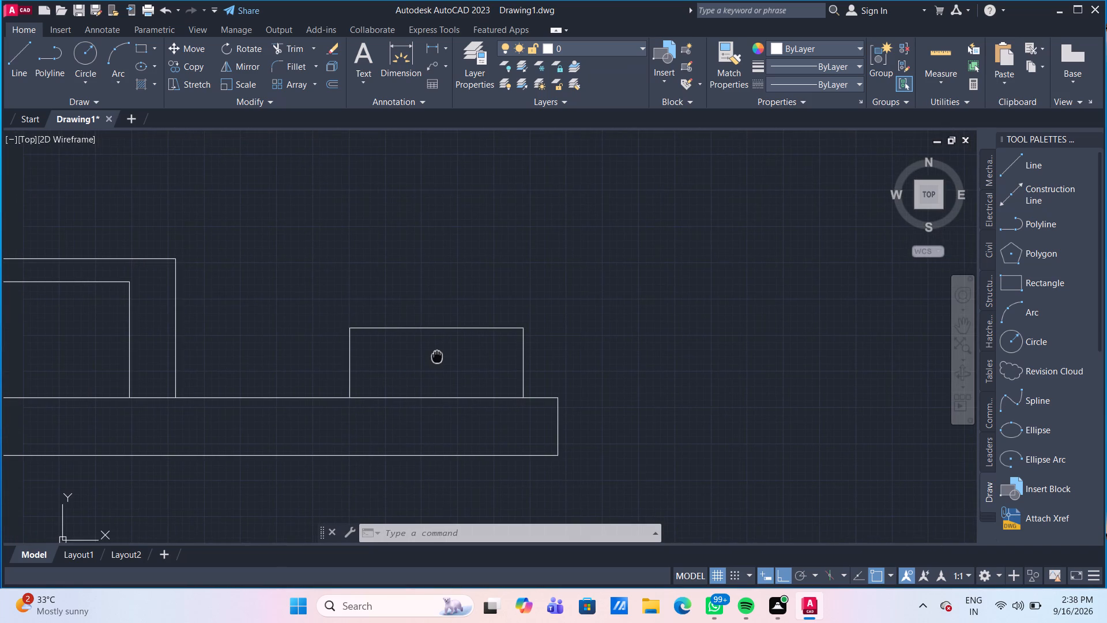
pyautogui.moveTo(438, 356); pyautogui.dragTo(421, 350, button='middle')
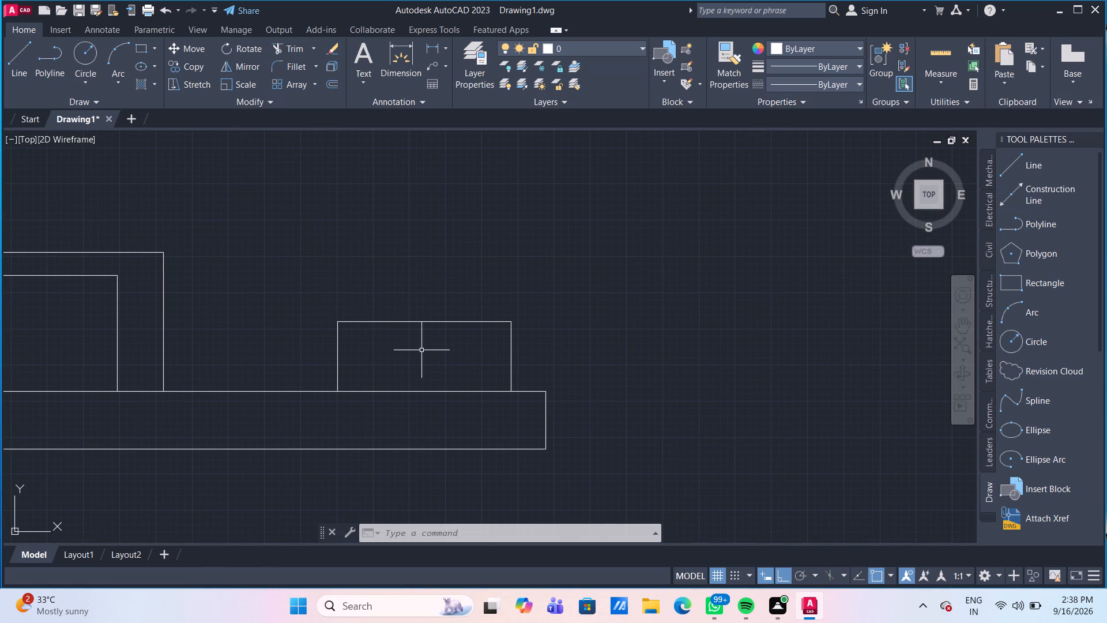
pyautogui.click(388, 353)
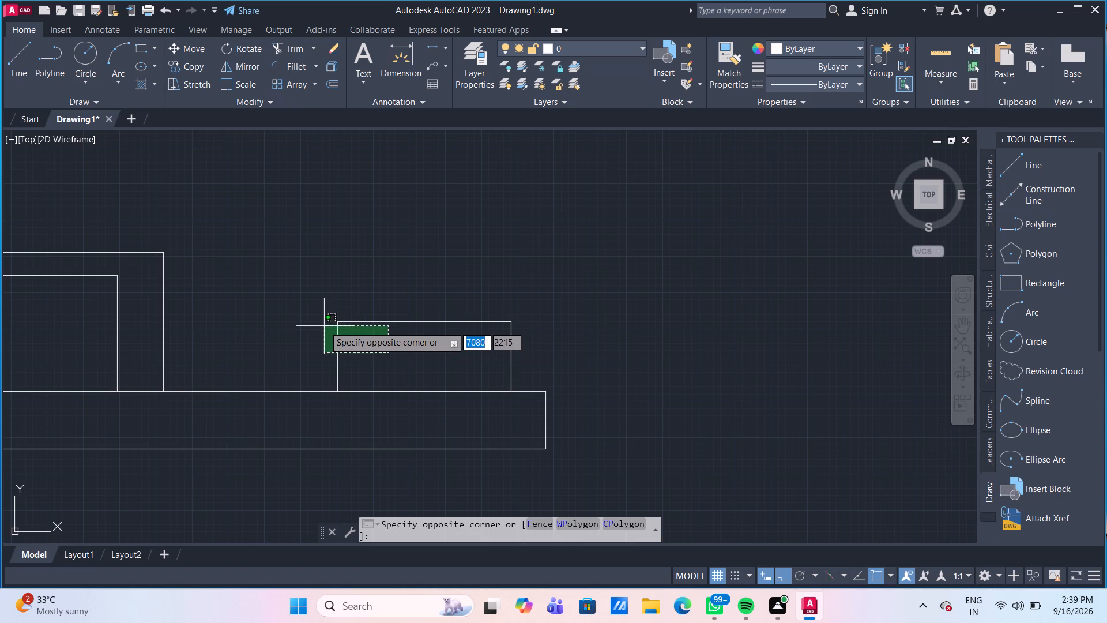
pyautogui.click(329, 302)
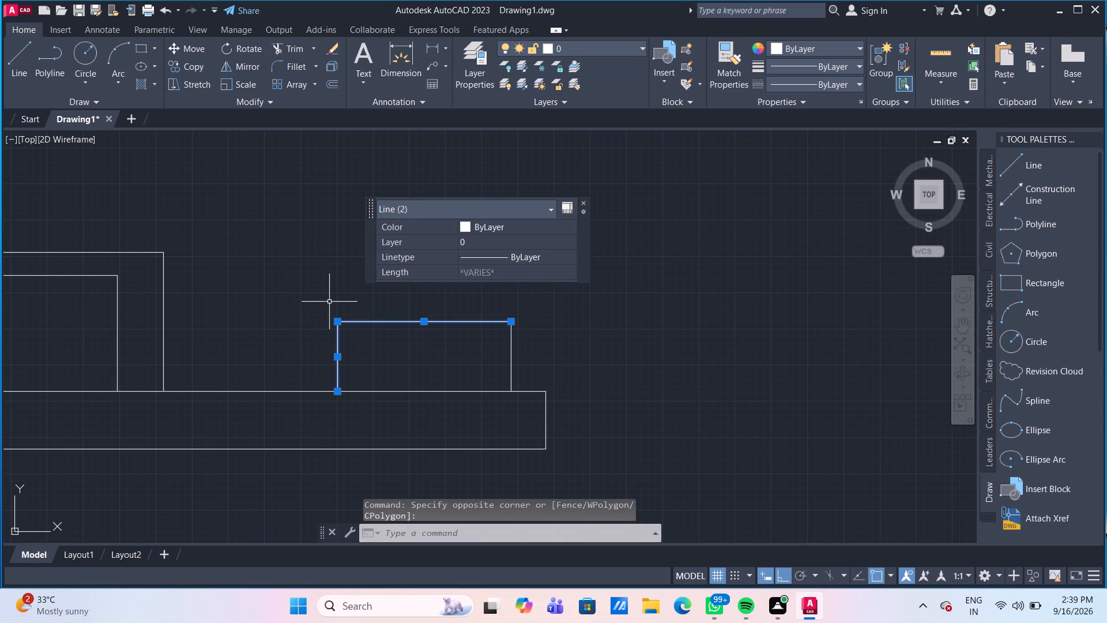
pyautogui.press('Delete')
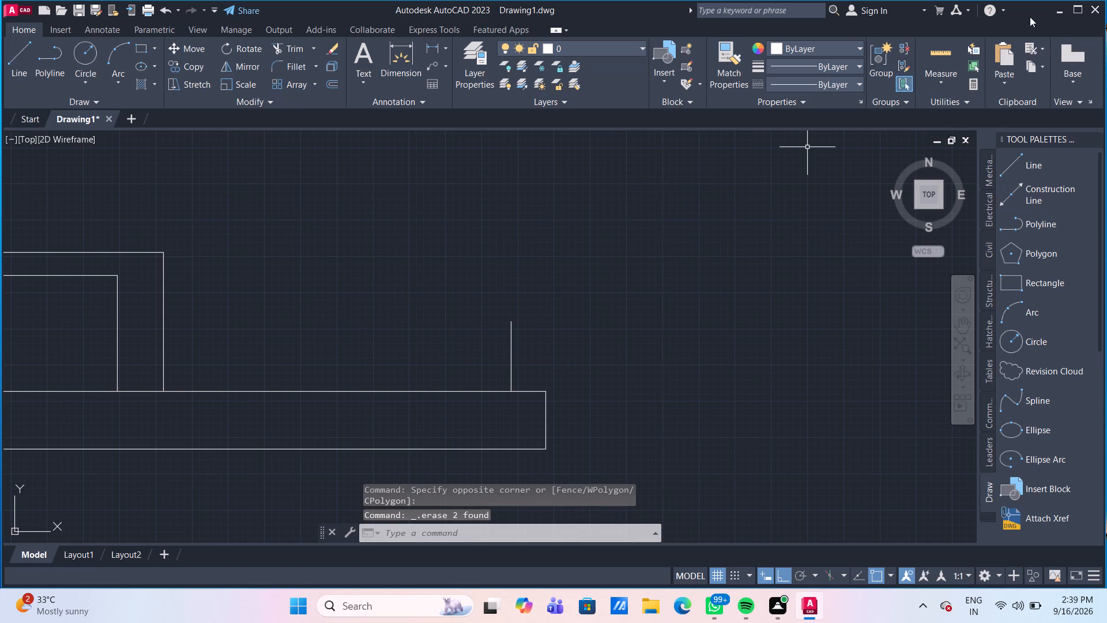
# Draw lines from the remaining vertical's upper end: 100 mm up, 1800 mm toward negative X, and down to the base's top edge.
pyautogui.click(947, 50)
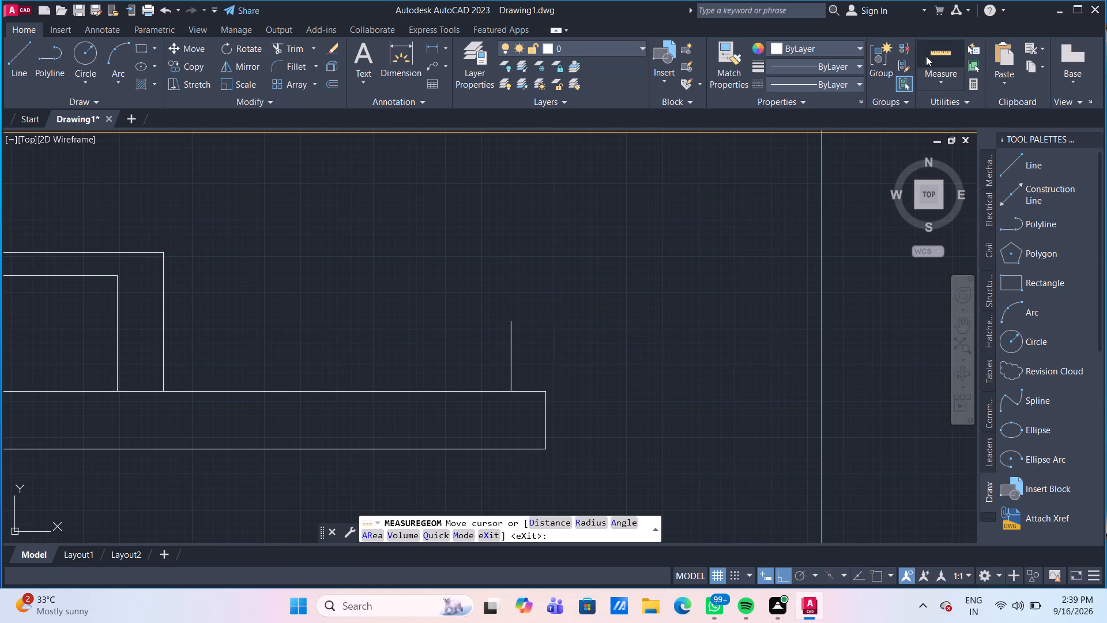
pyautogui.click(8, 59)
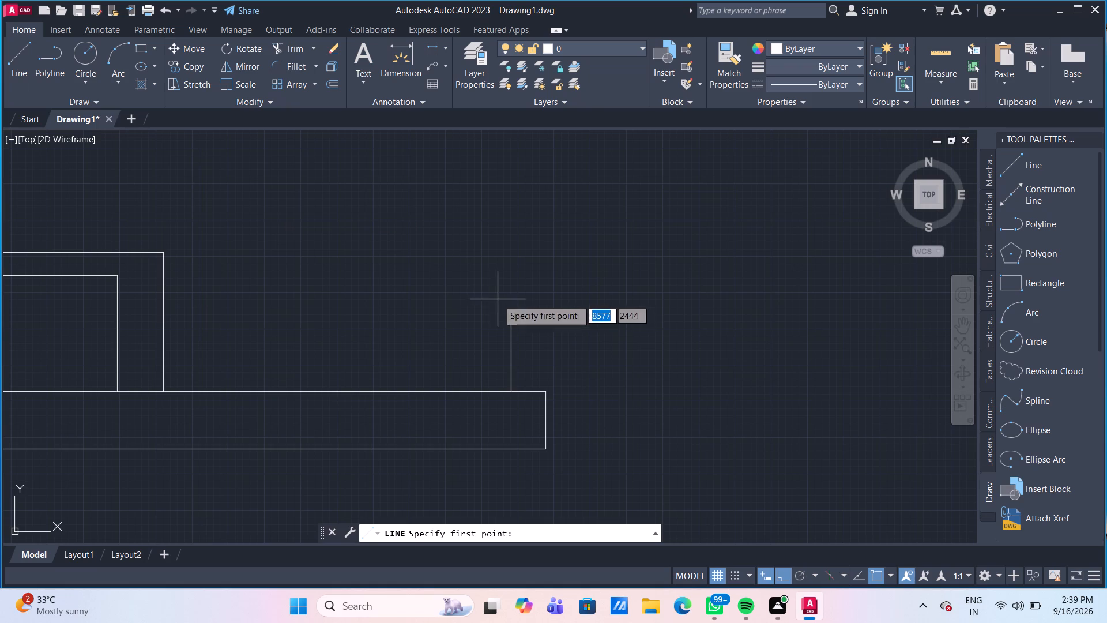
pyautogui.click(513, 320)
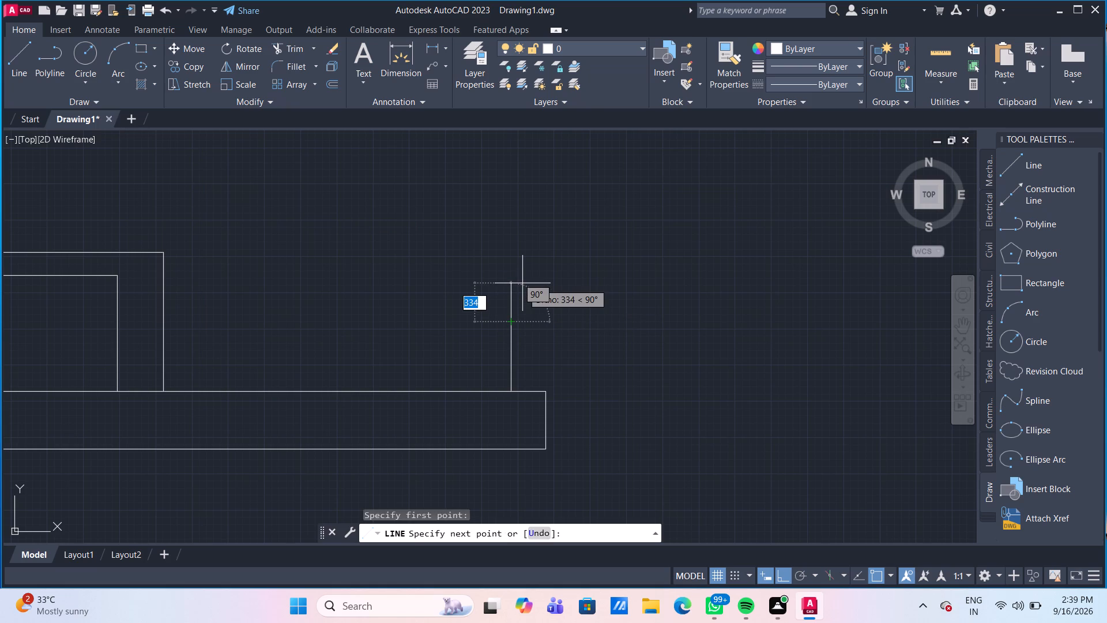
pyautogui.write('100')
pyautogui.press('Return')
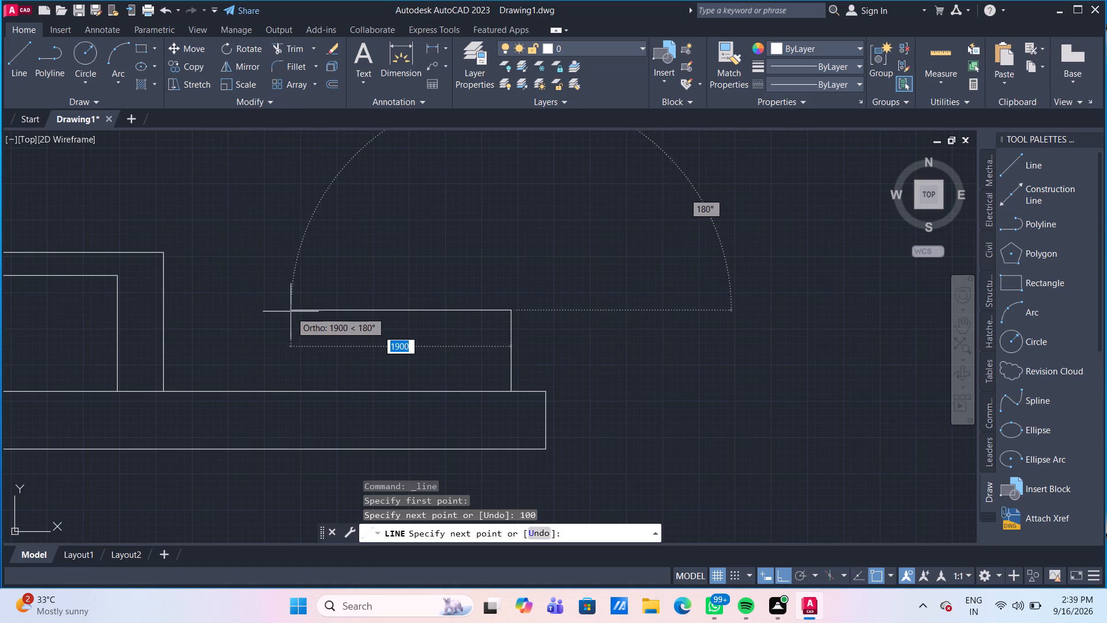
pyautogui.write('1800')
pyautogui.press('Return')
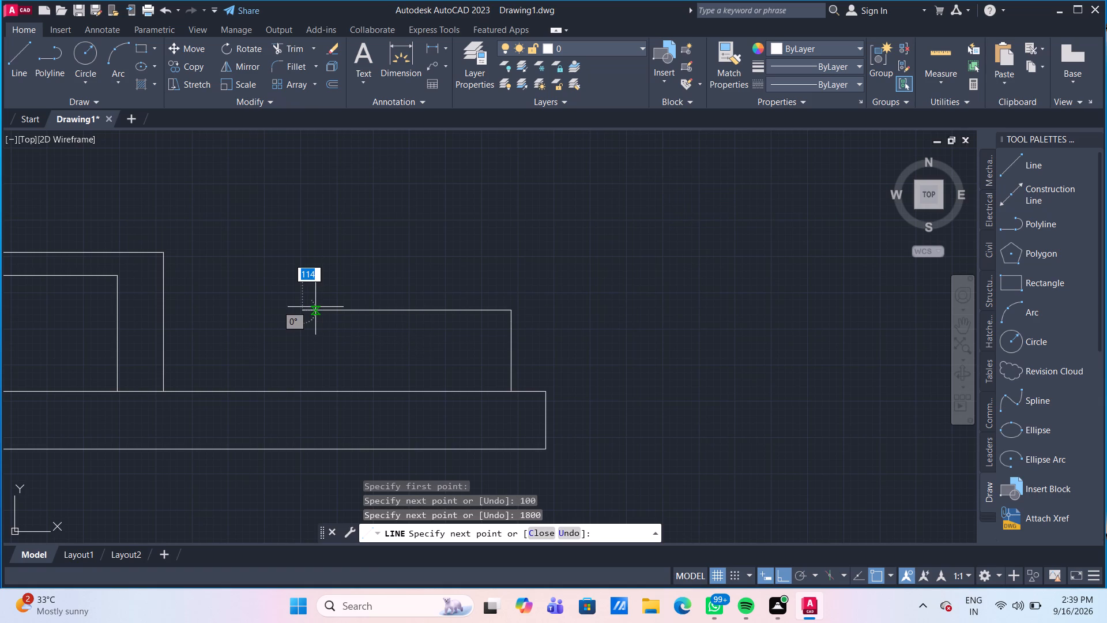
pyautogui.click(300, 389)
pyautogui.press('Return')
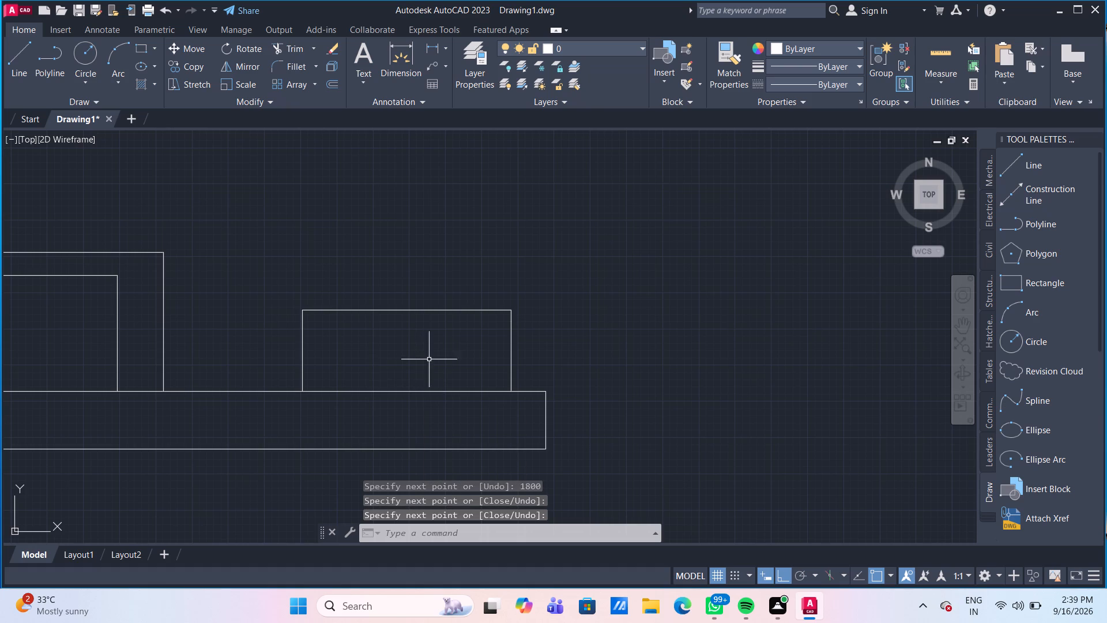
# Erase the short 100 mm vertical segment at the upper right corner of the 1800 mm wide block.
pyautogui.click(509, 327)
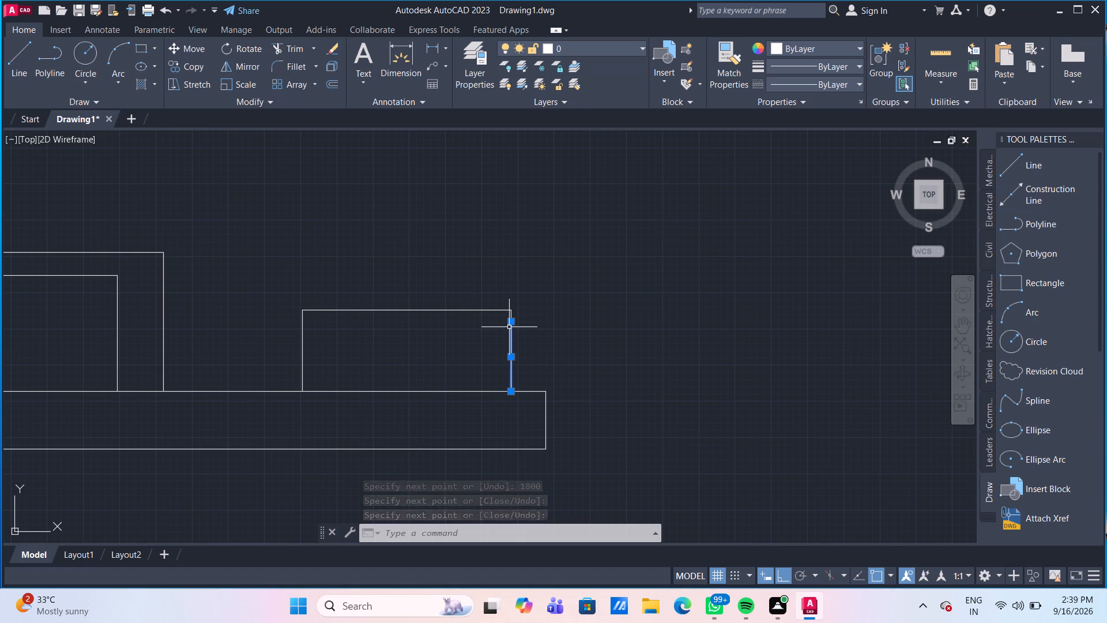
pyautogui.scroll(1, 514, 329)
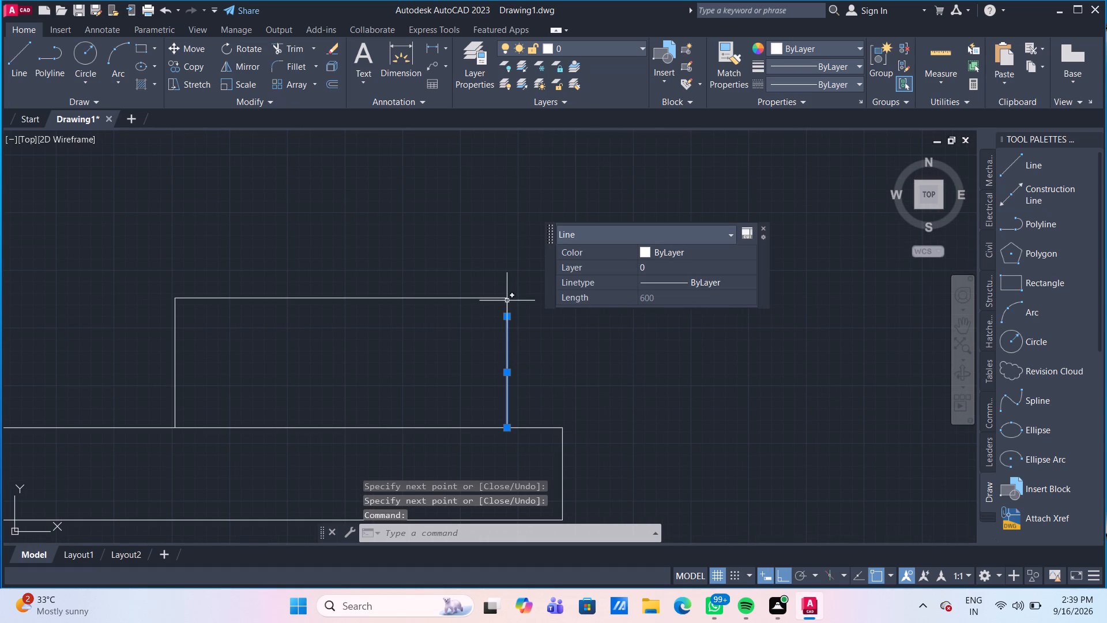
pyautogui.click(507, 301)
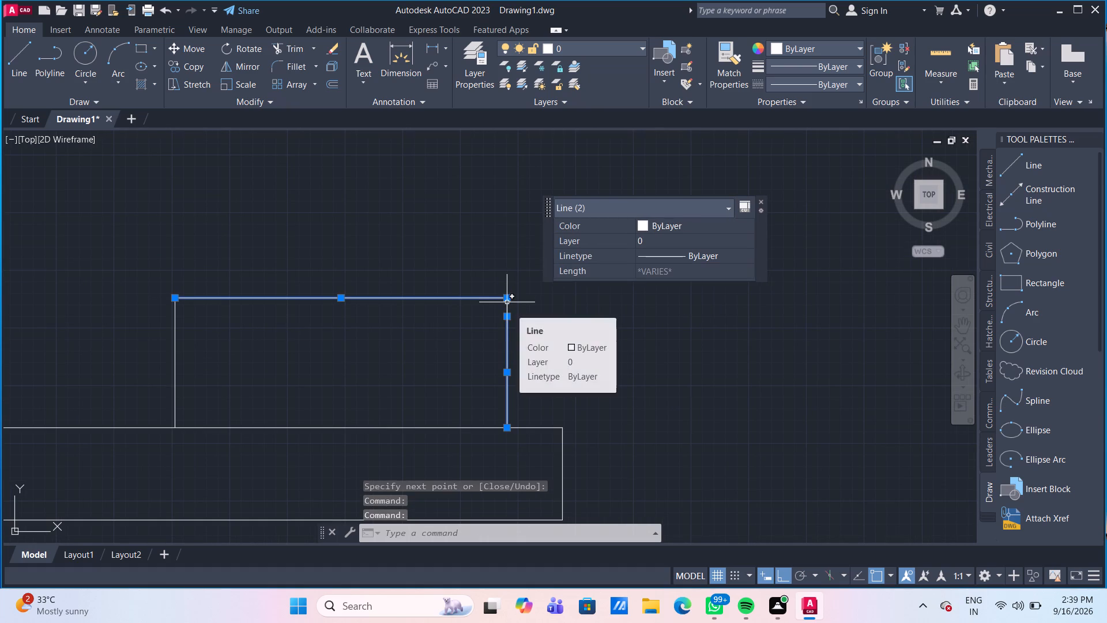
pyautogui.press('Escape')
pyautogui.click(507, 304)
pyautogui.press('Delete')
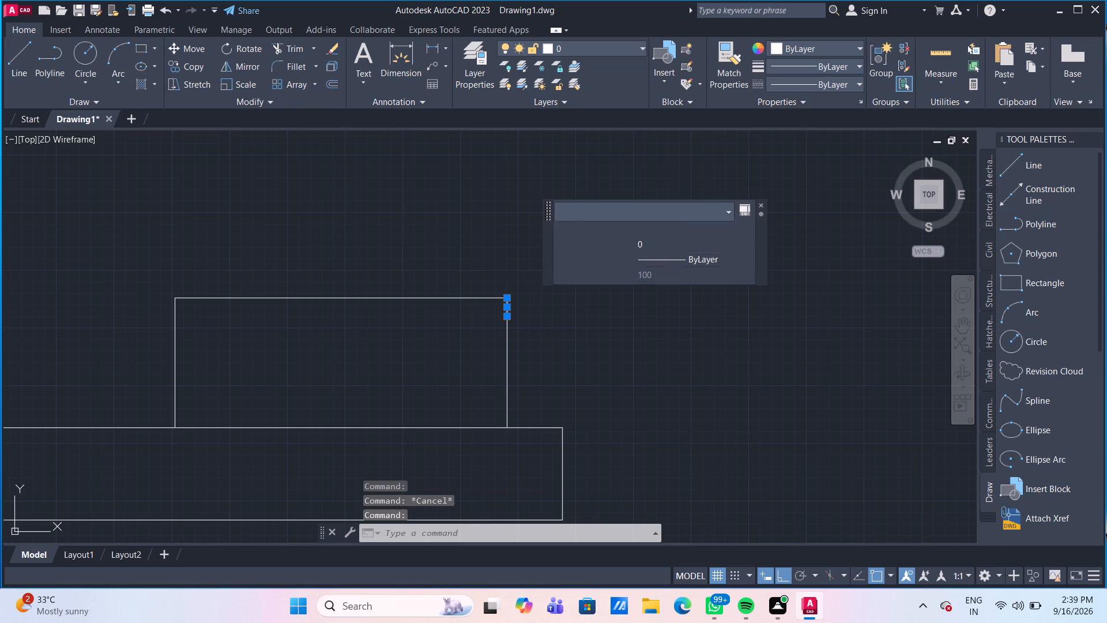
# Replace the right vertical of the 1800 mm wide block with one line from the top edge's end down to the base's top edge.
pyautogui.click(509, 343)
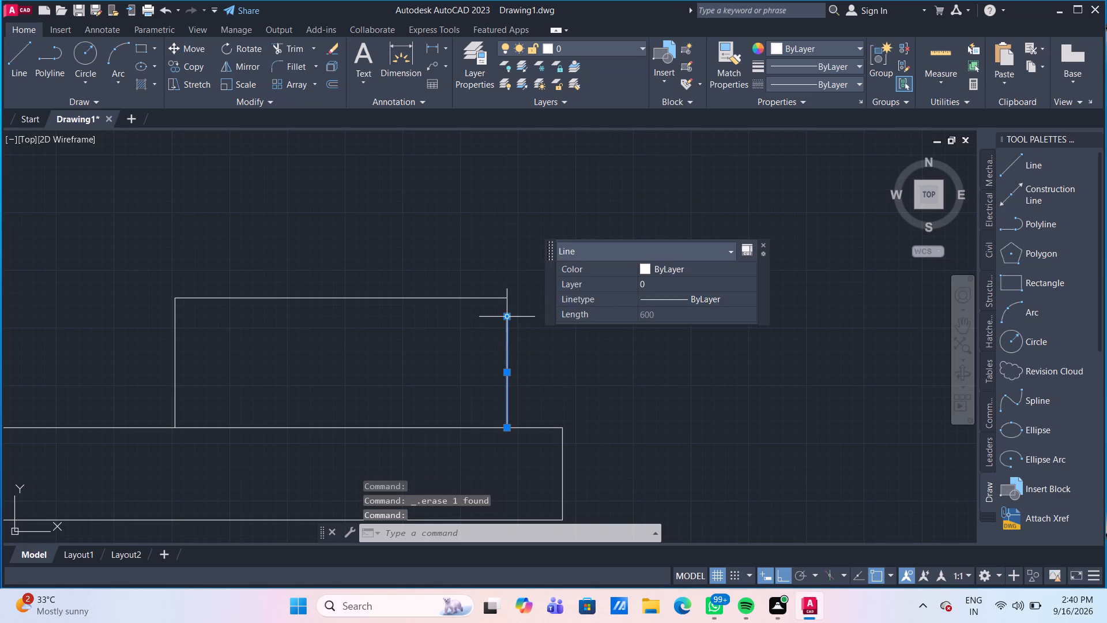
pyautogui.click(510, 315)
pyautogui.click(511, 298)
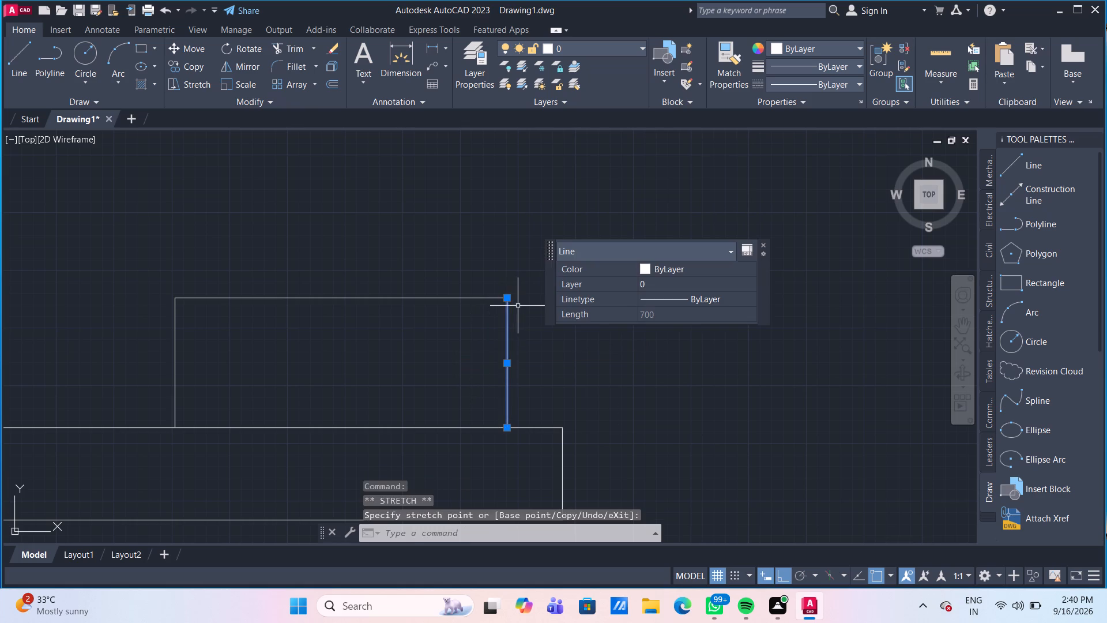
pyautogui.press('Return')
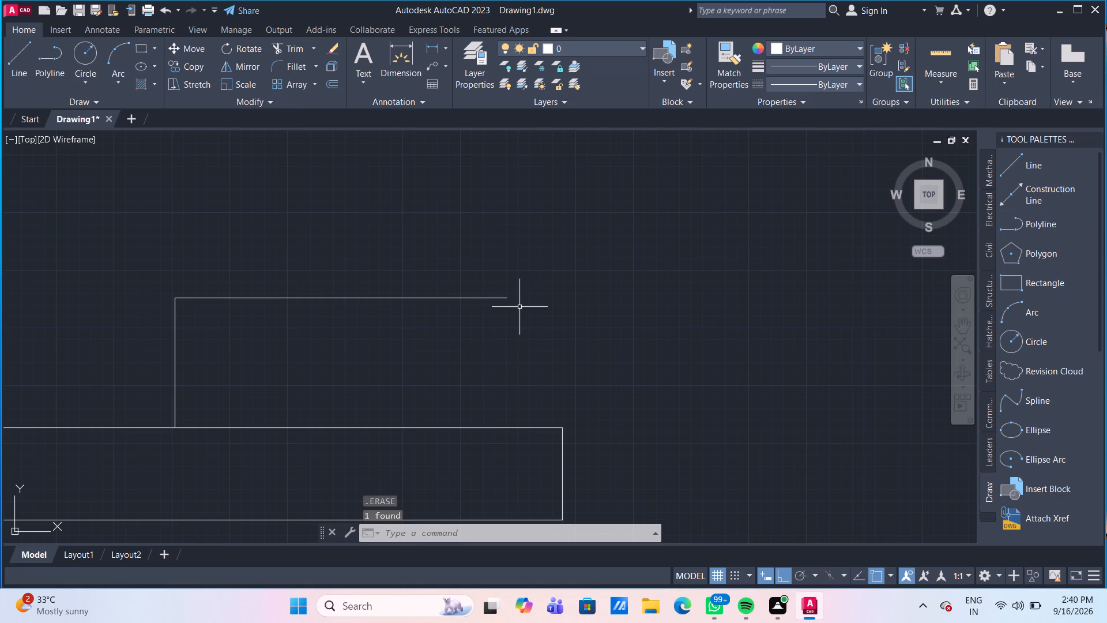
pyautogui.click(16, 72)
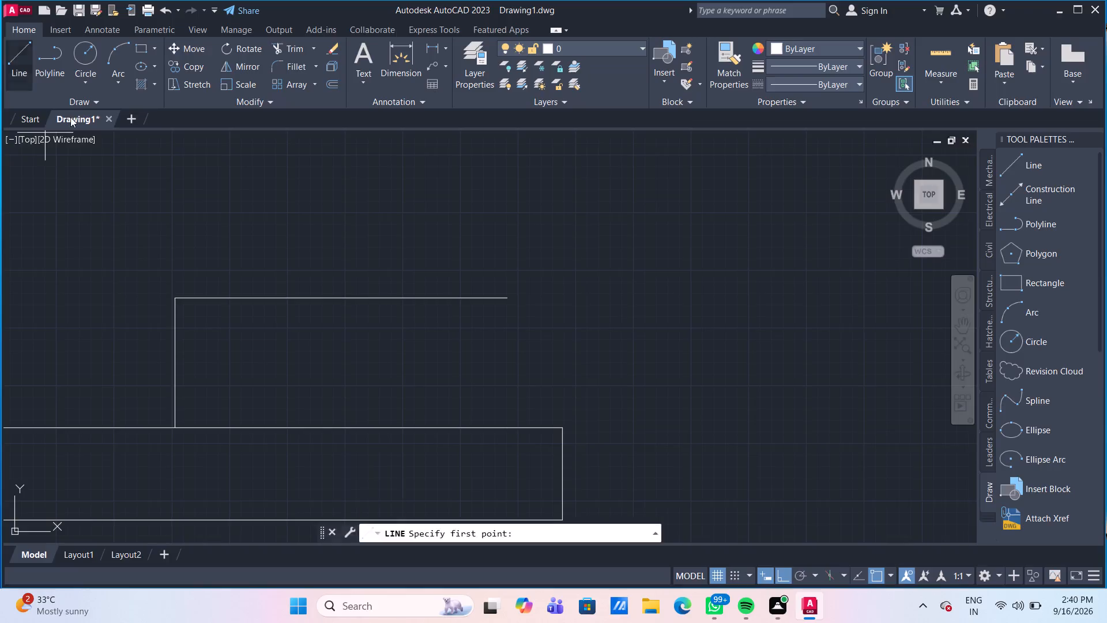
pyautogui.click(508, 297)
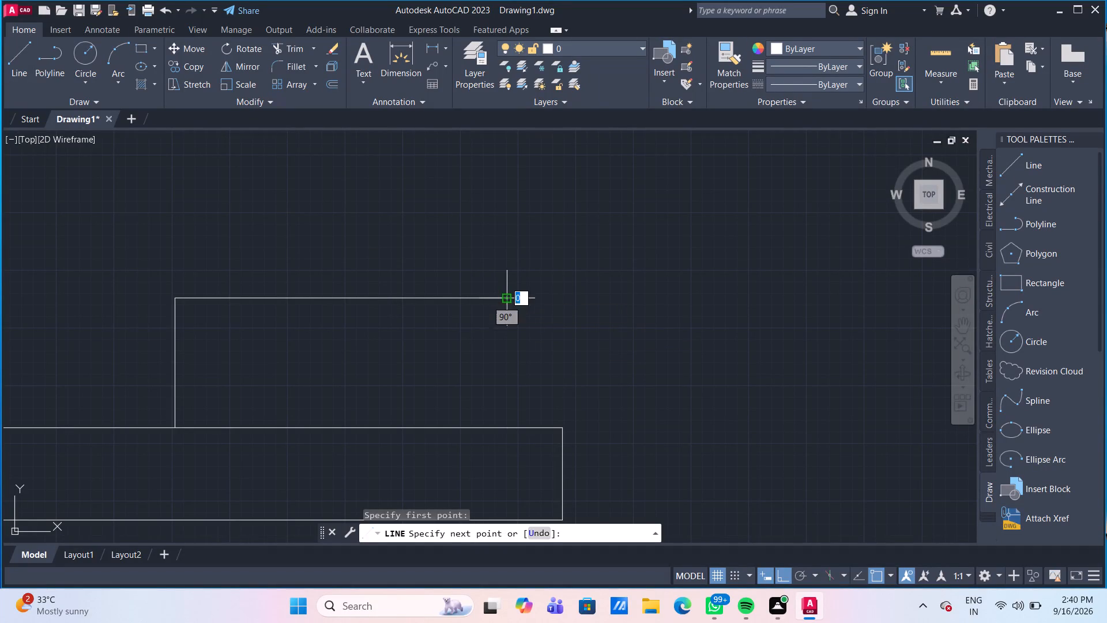
pyautogui.click(510, 427)
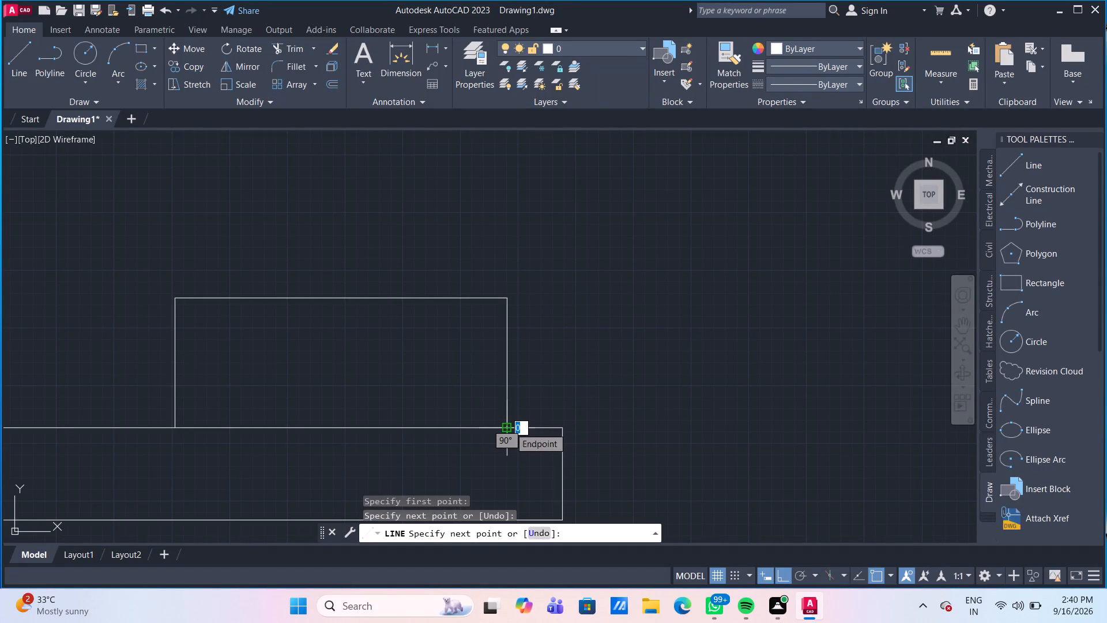
pyautogui.press('Escape')
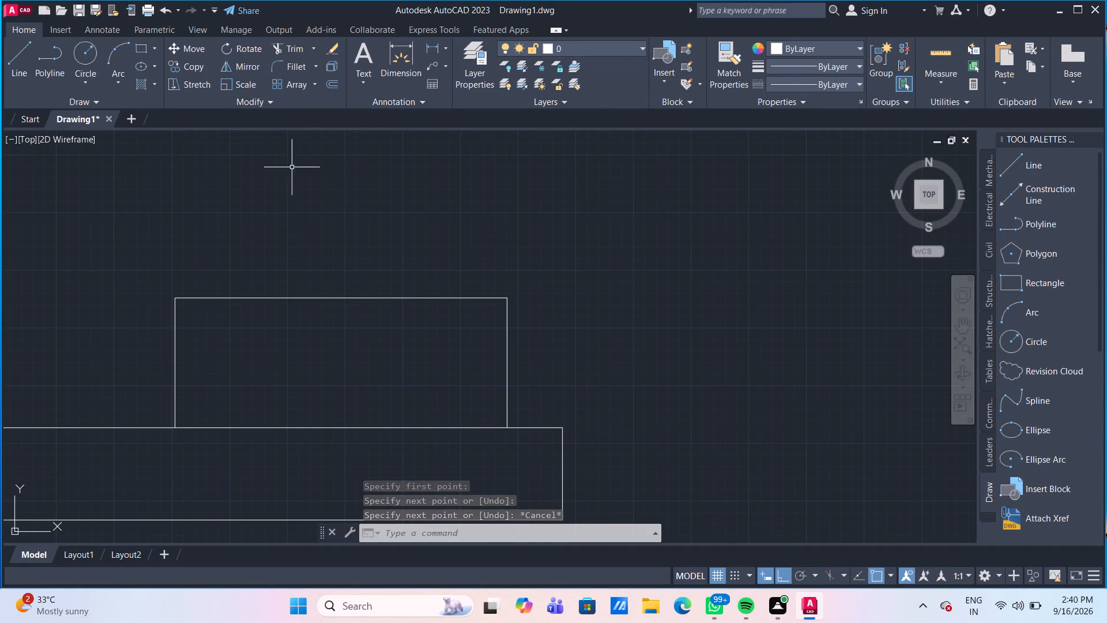
# Offset the left vertical of the 1800 mm wide block 200 mm inward.
pyautogui.press('o')
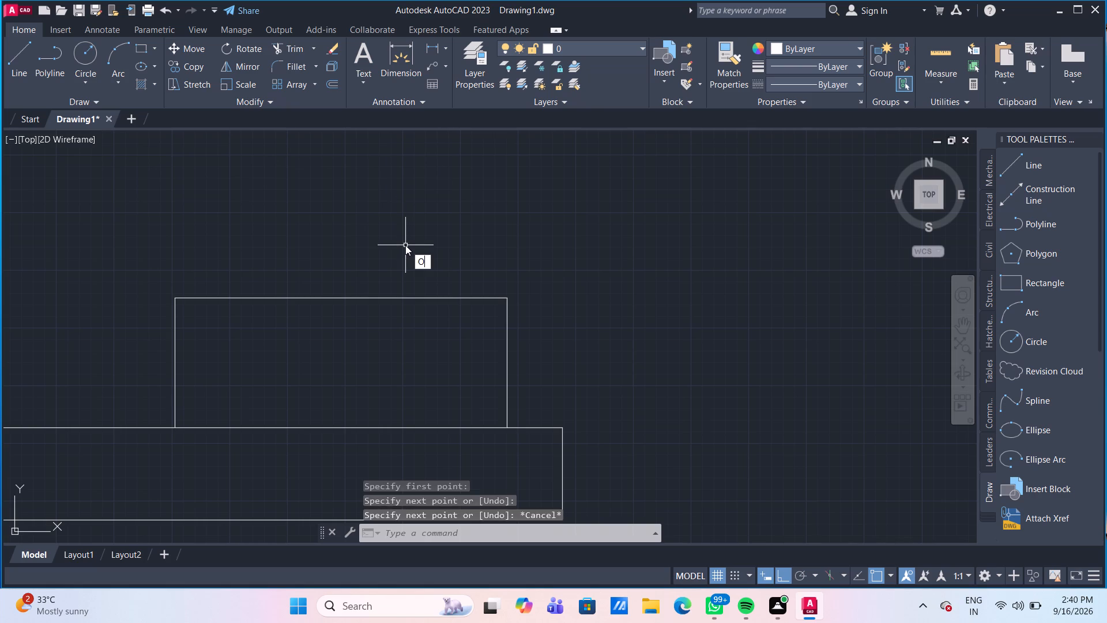
pyautogui.press('Return')
pyautogui.press('Return')
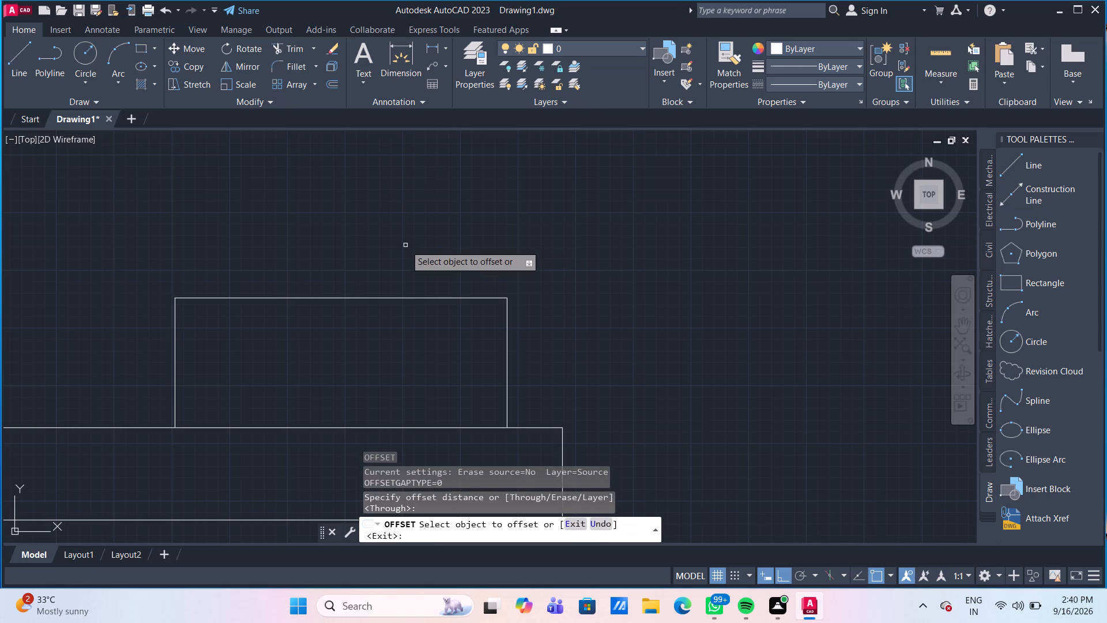
pyautogui.click(175, 358)
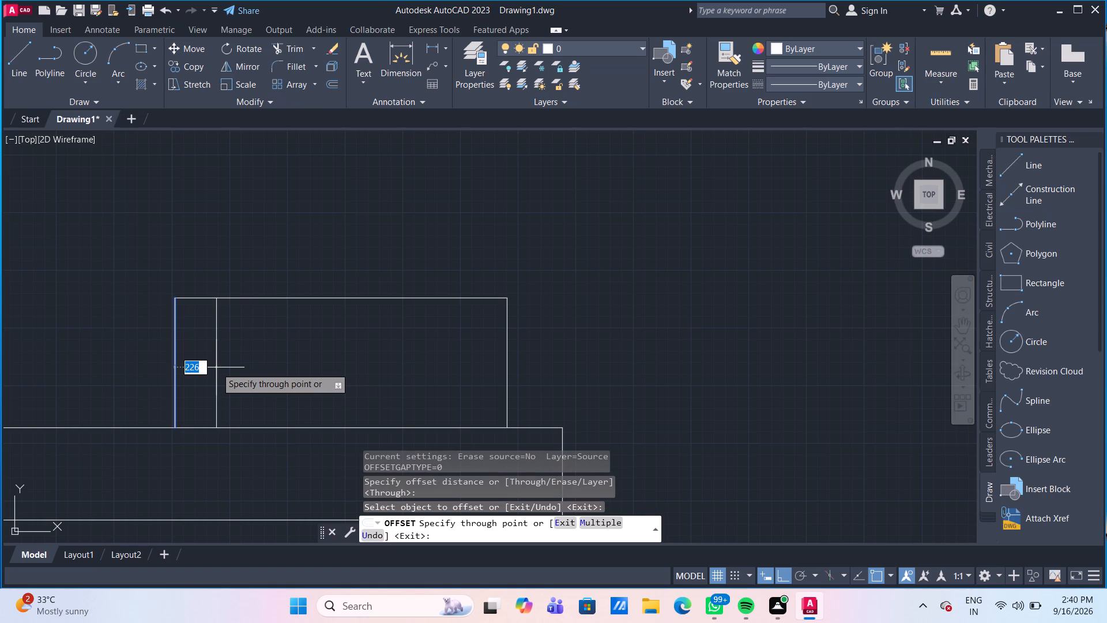
pyautogui.write('200')
pyautogui.press('Return')
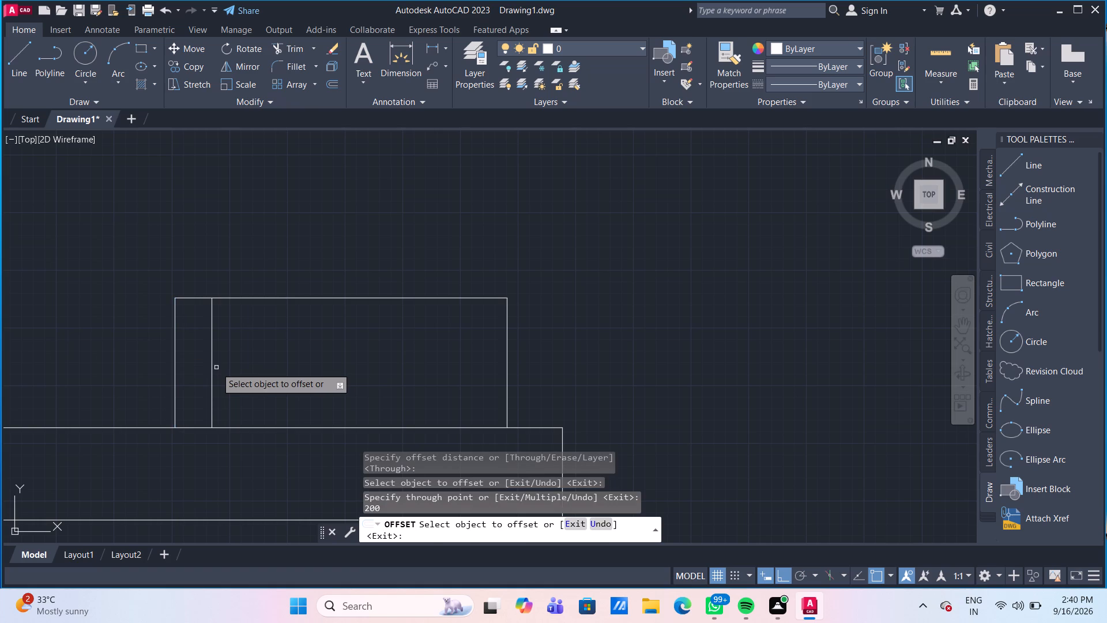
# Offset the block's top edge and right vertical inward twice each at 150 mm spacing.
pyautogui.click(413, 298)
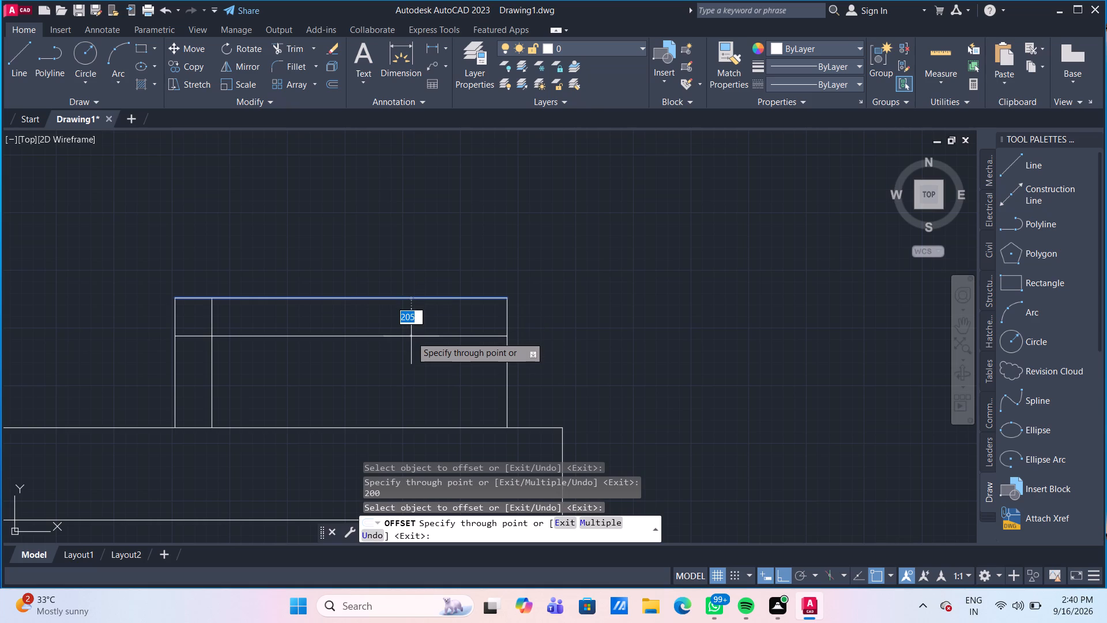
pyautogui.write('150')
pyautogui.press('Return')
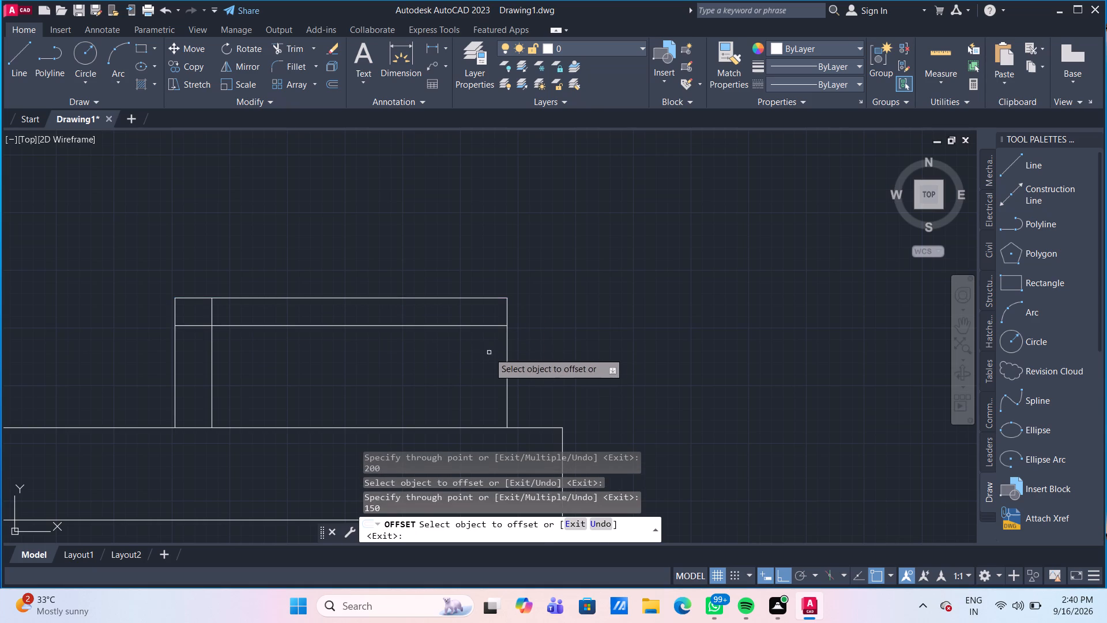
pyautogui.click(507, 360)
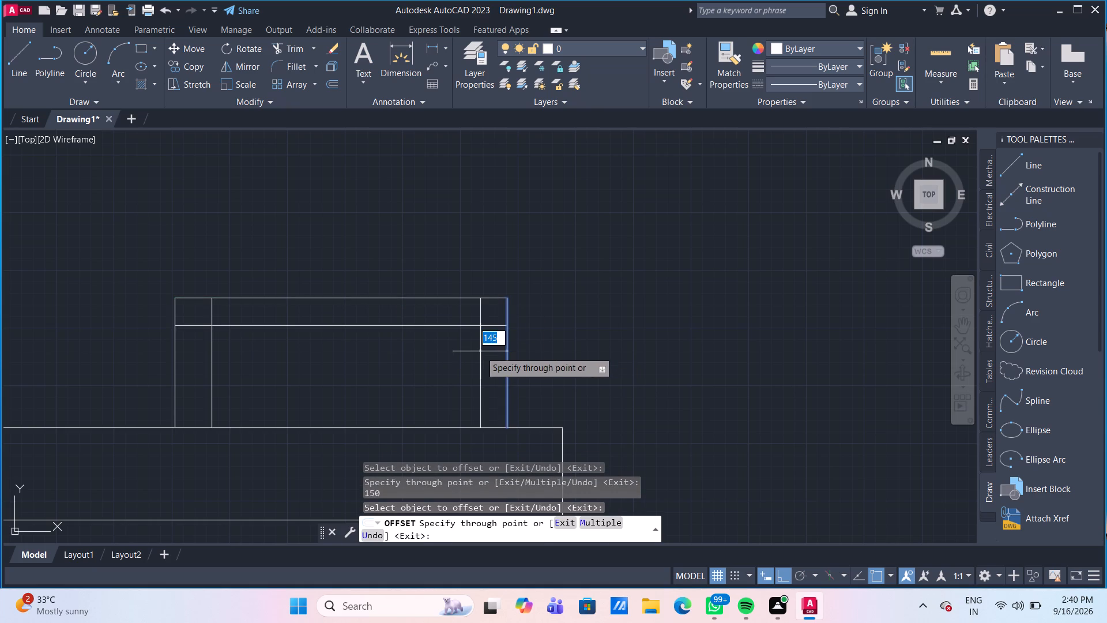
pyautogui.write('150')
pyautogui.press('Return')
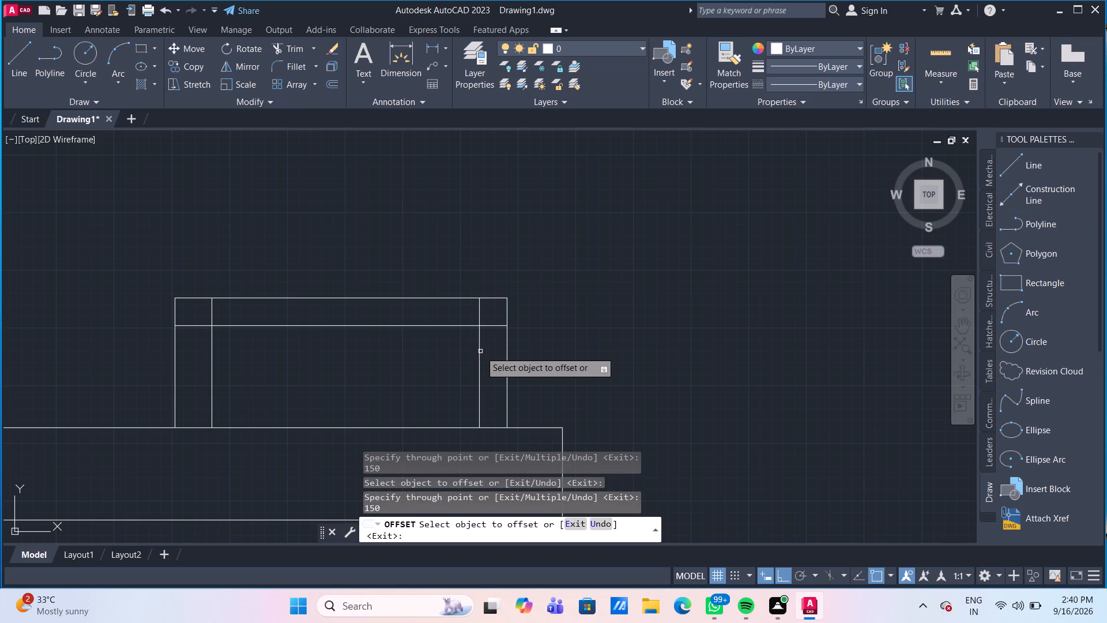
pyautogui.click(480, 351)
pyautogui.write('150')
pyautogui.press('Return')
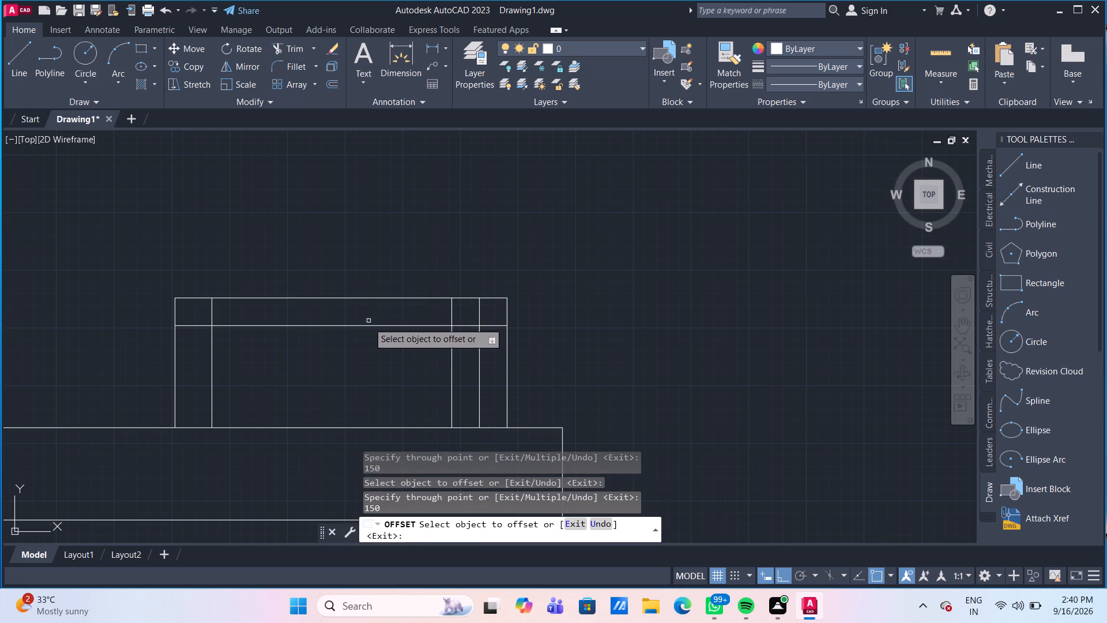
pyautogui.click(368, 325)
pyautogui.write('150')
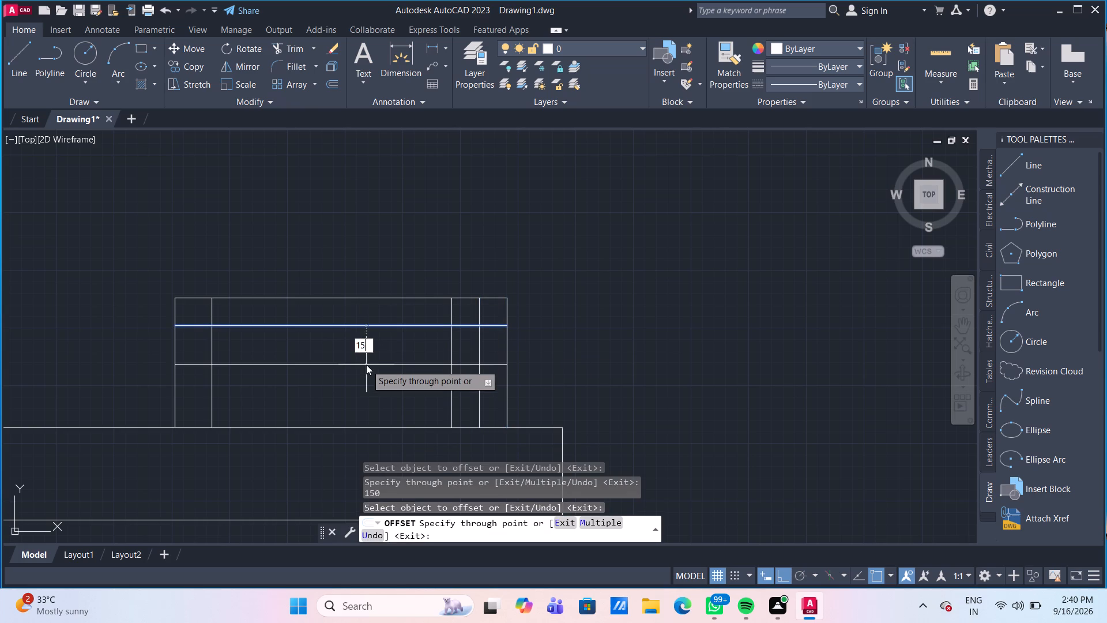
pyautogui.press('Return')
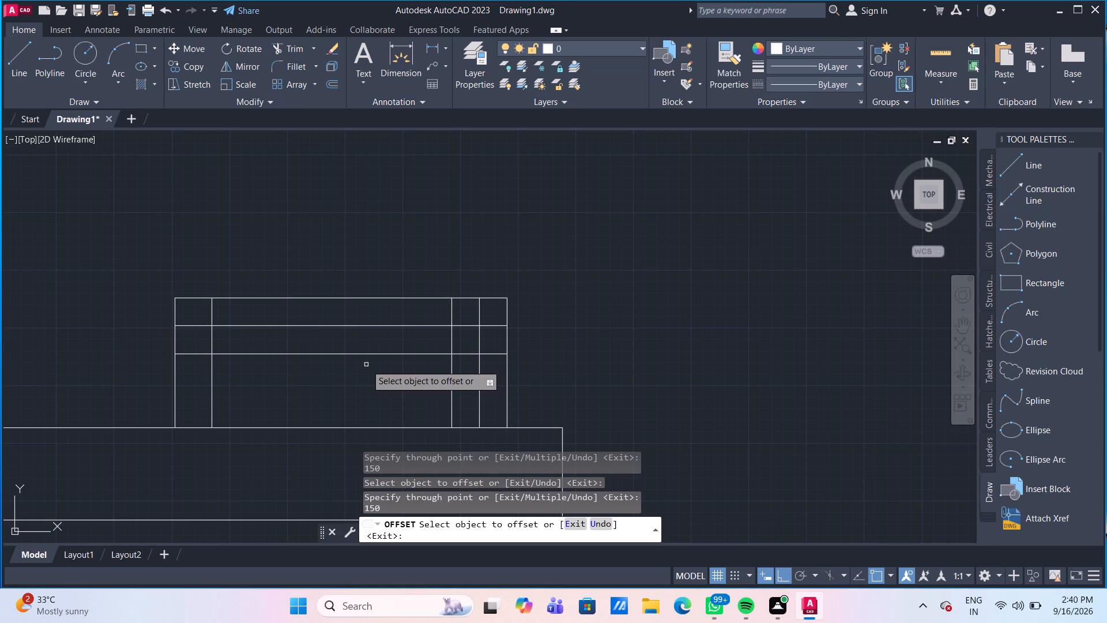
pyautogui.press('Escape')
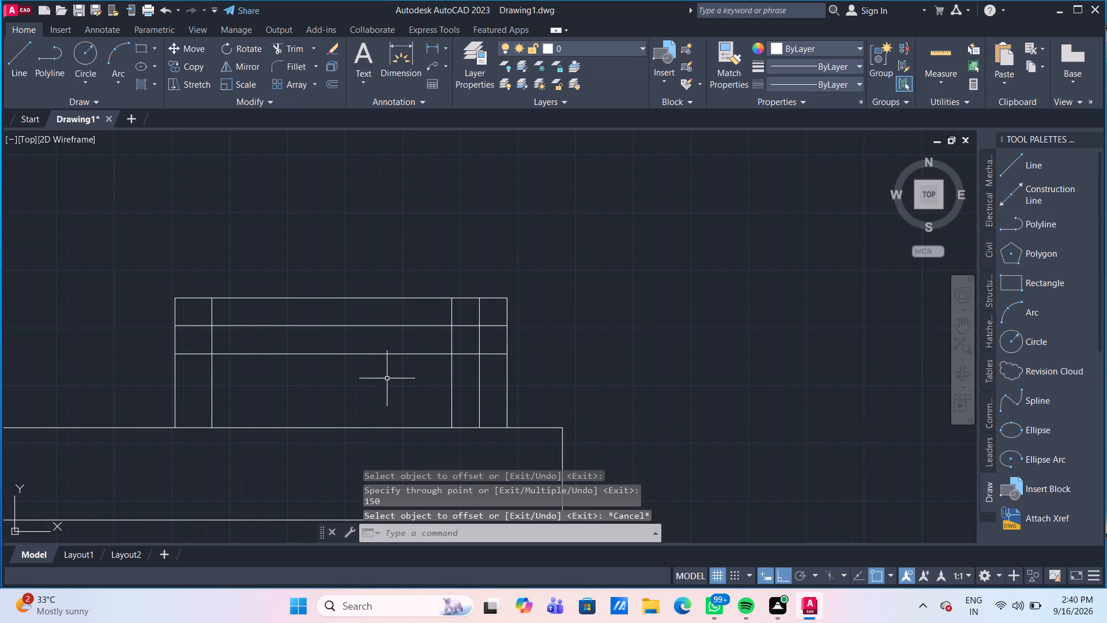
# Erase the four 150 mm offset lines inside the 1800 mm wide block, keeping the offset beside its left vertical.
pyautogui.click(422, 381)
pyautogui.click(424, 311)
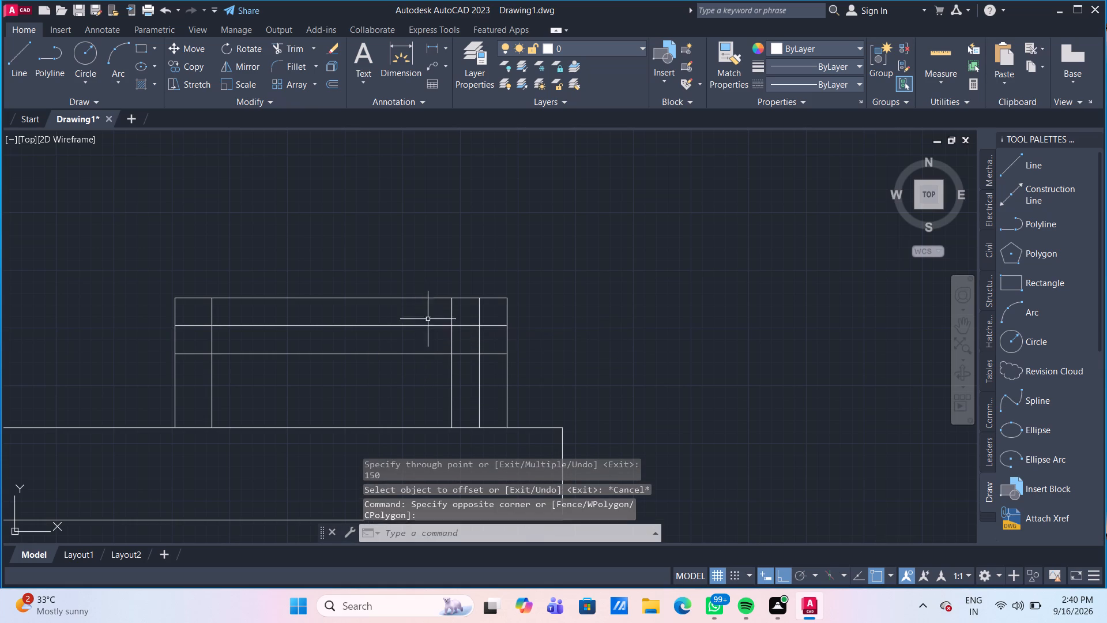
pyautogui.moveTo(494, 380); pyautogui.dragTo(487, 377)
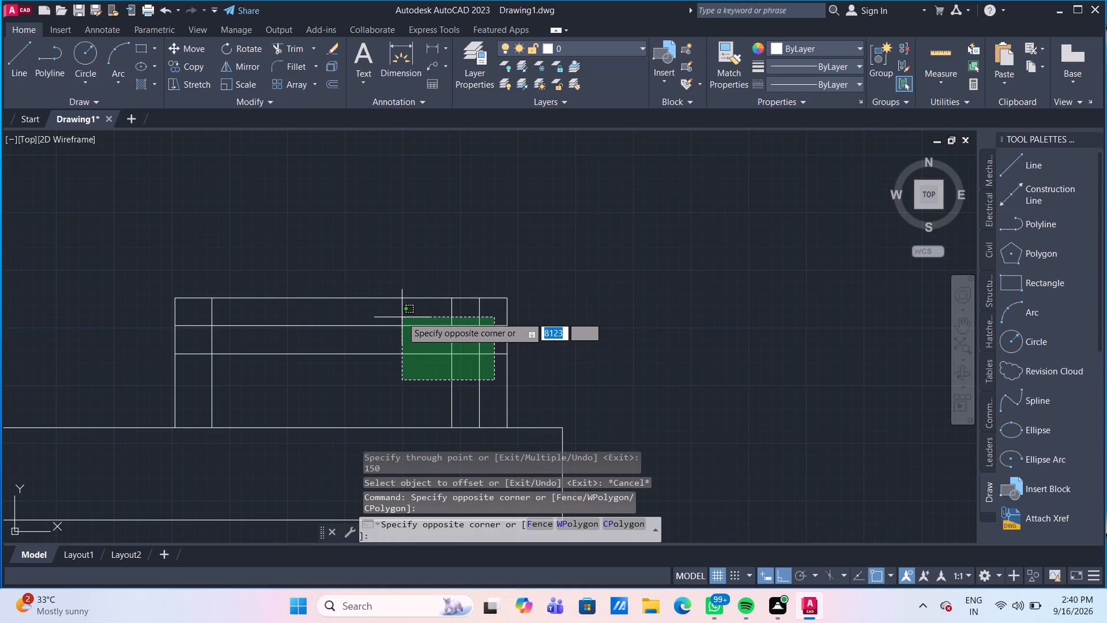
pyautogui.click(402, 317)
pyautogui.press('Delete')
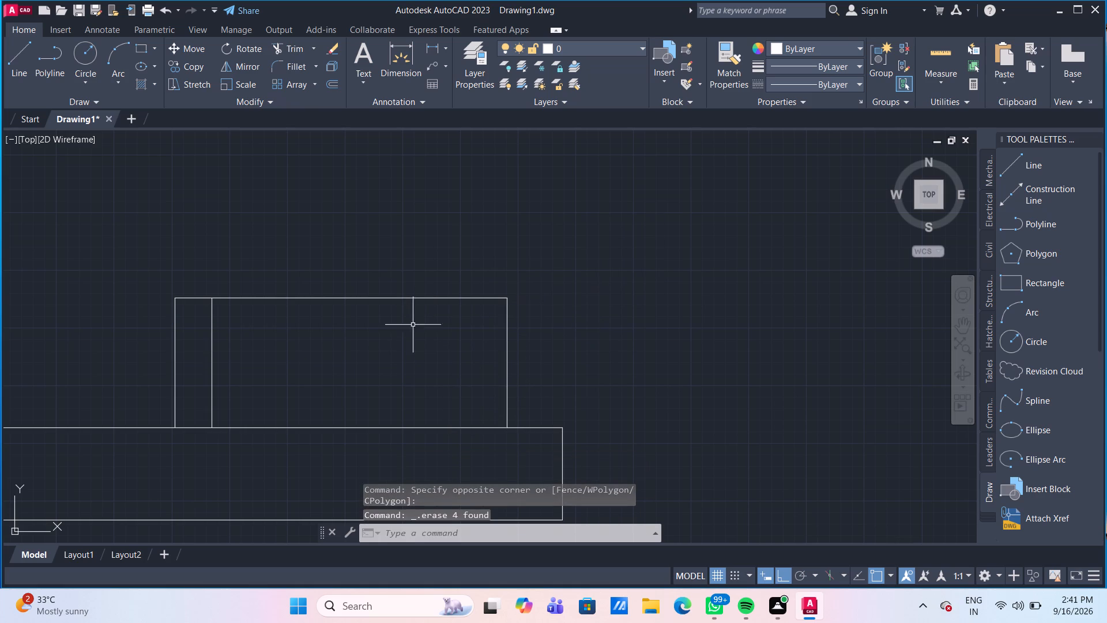
# Offset the left vertical of the 1800 mm wide block 100 mm inward.
pyautogui.press('o')
pyautogui.press('Return')
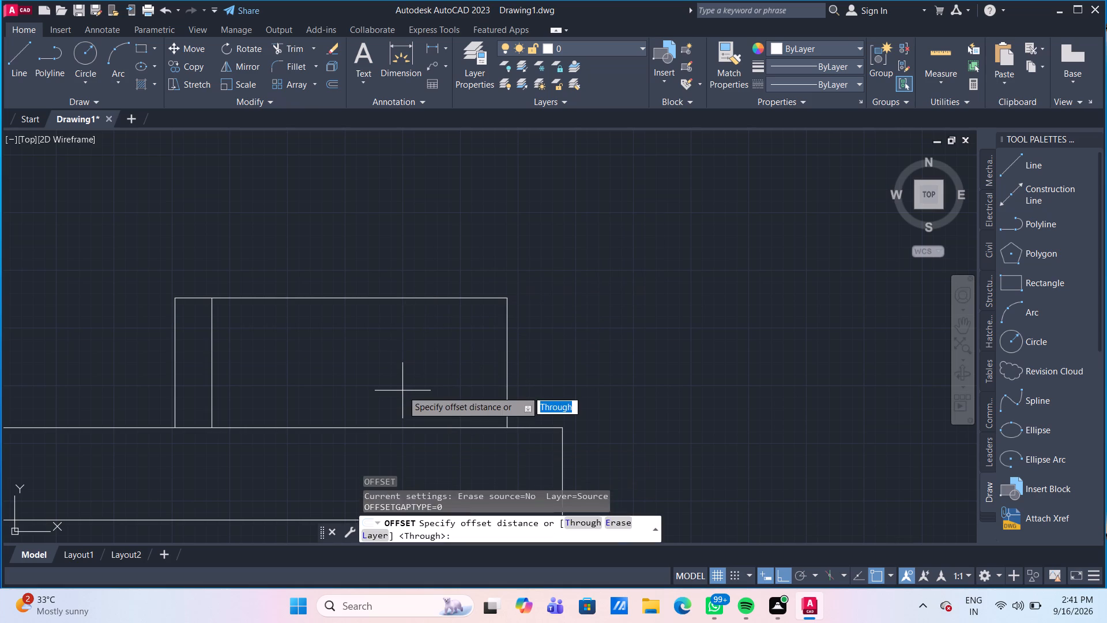
pyautogui.press('Return')
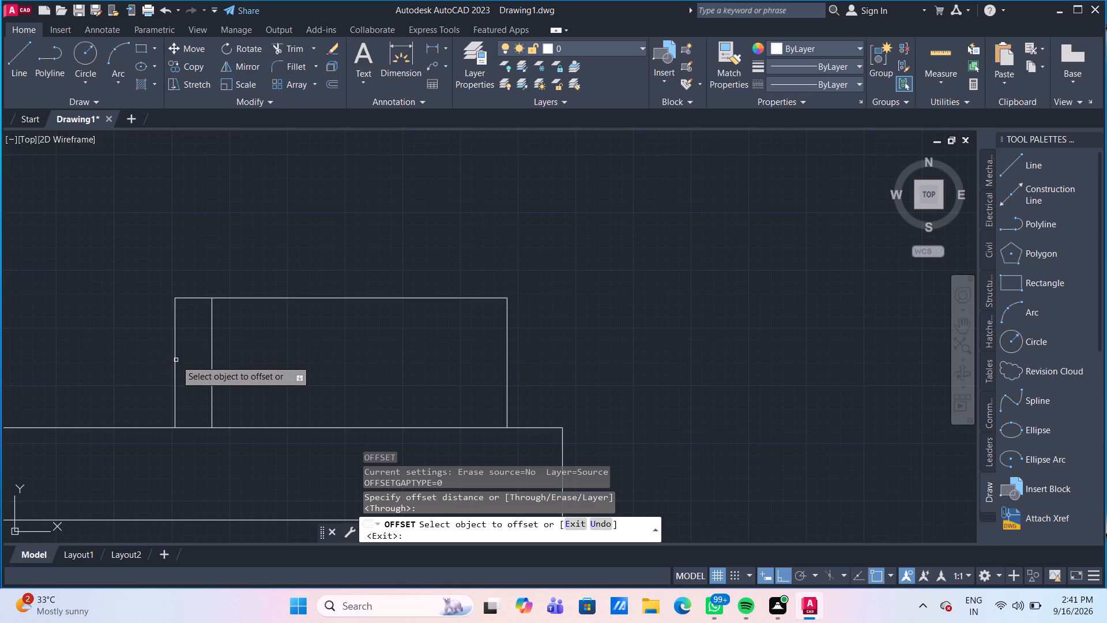
pyautogui.click(176, 360)
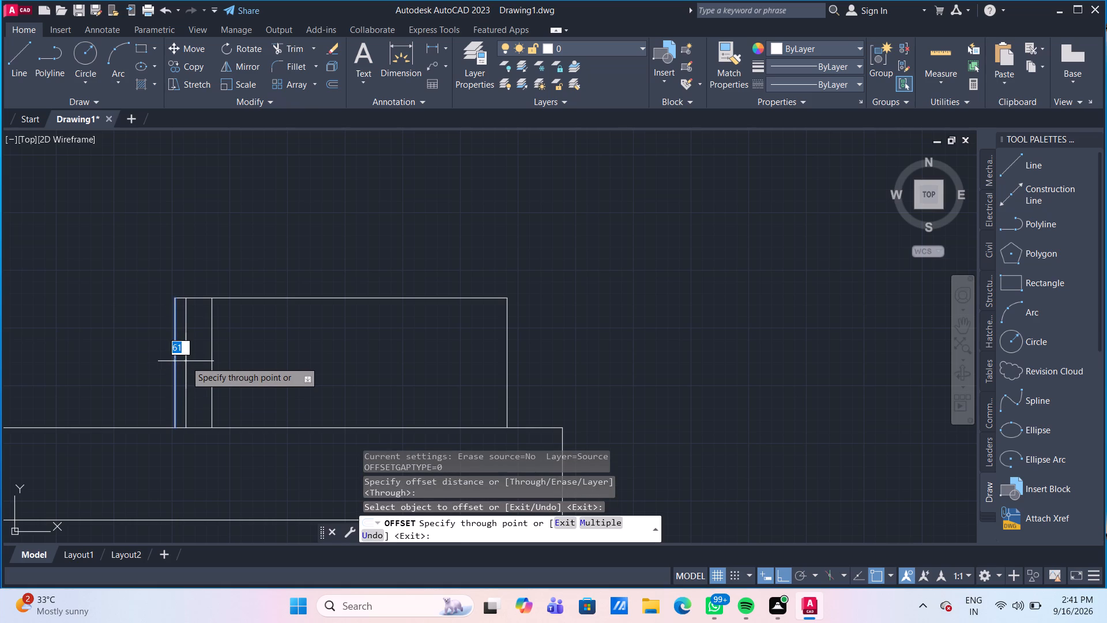
pyautogui.write('100')
pyautogui.press('Return')
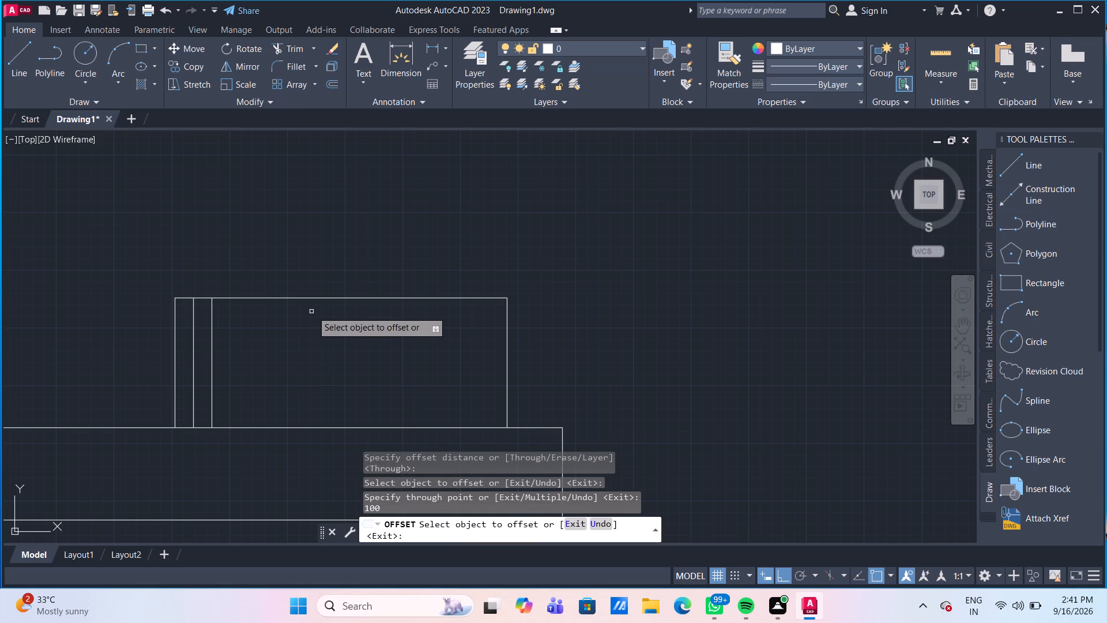
# Offset the block's top edge downward twice at 100 mm spacing.
pyautogui.click(324, 299)
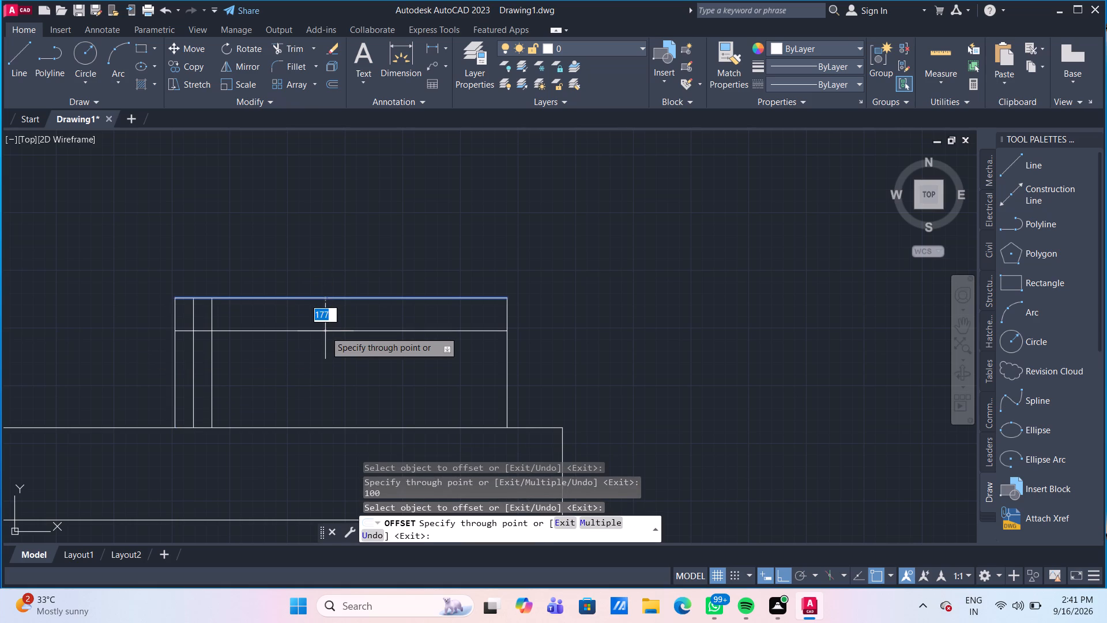
pyautogui.write('100')
pyautogui.press('Return')
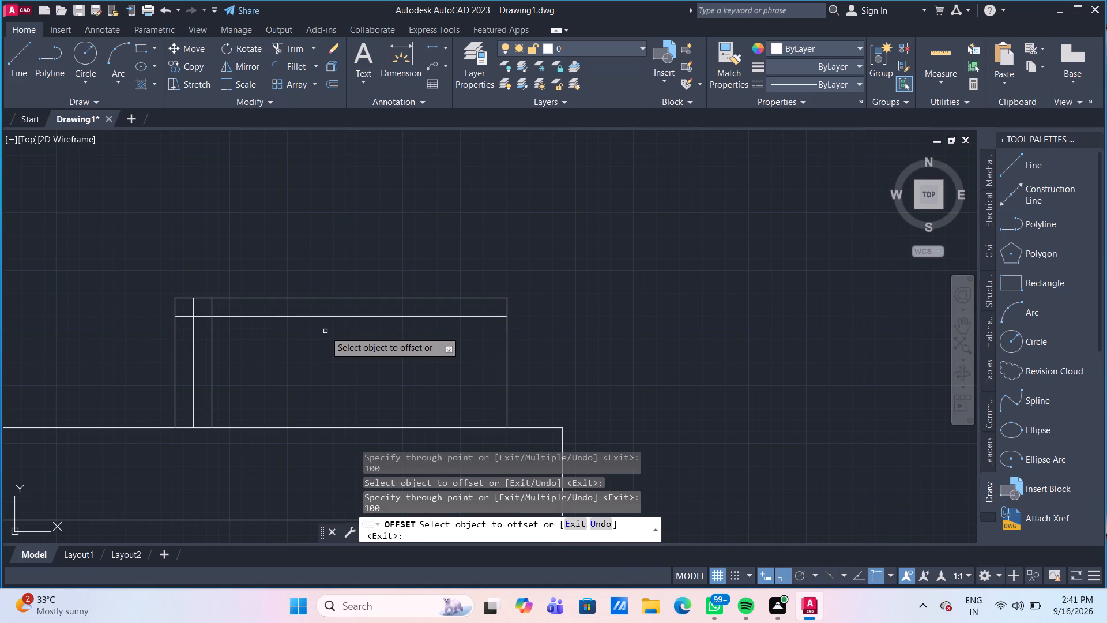
pyautogui.click(345, 317)
pyautogui.write('100')
pyautogui.press('Return')
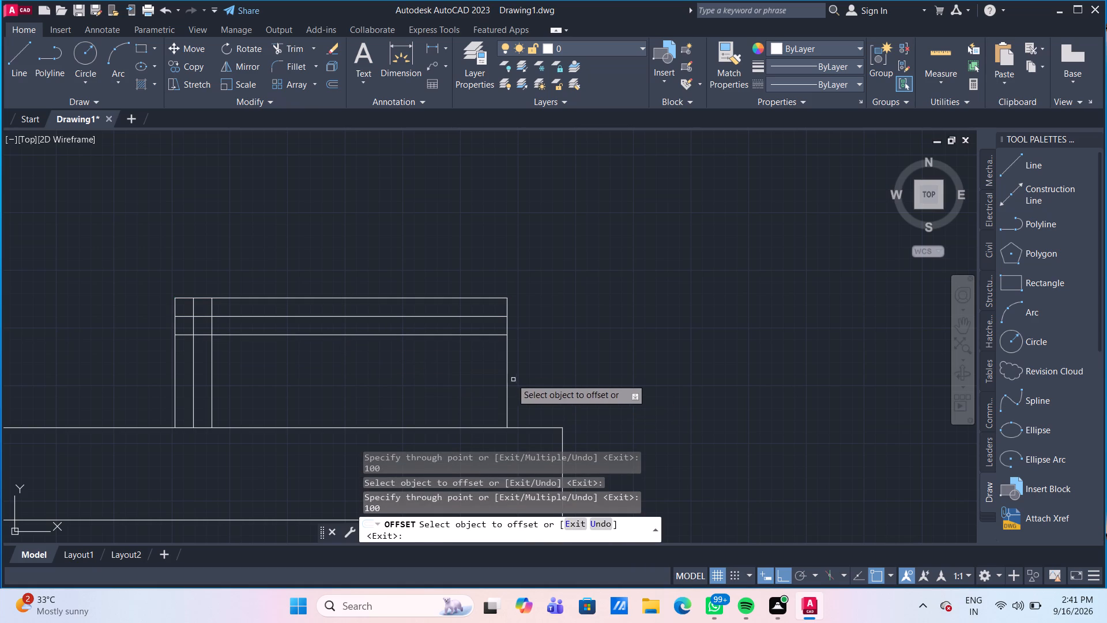
# Offset the block's right vertical inward twice at 100 mm spacing.
pyautogui.click(506, 376)
pyautogui.write('100')
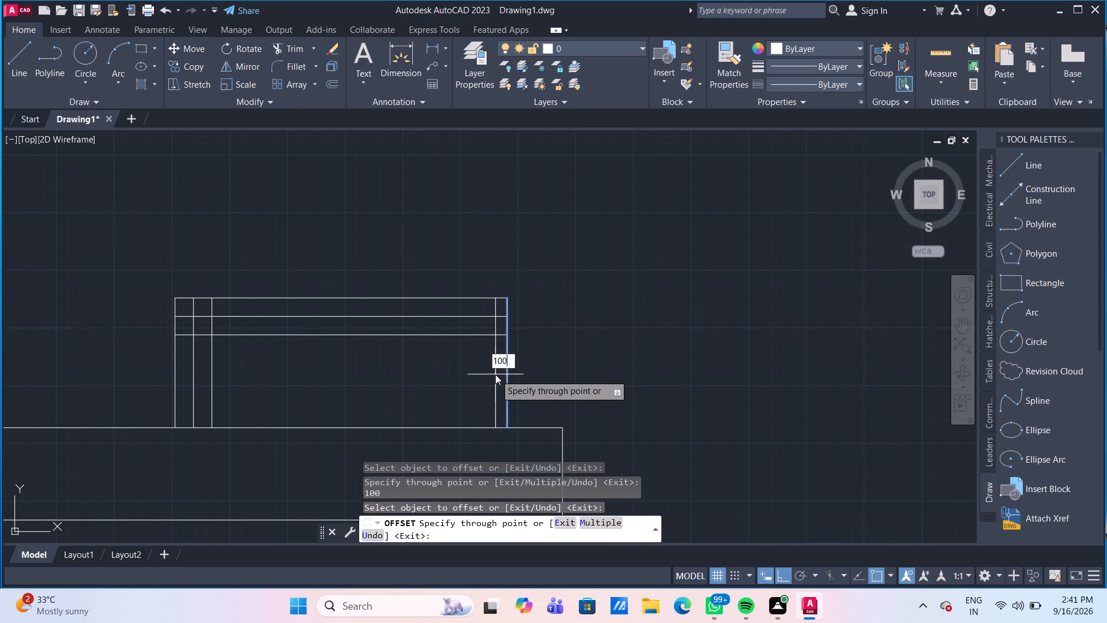
pyautogui.press('Return')
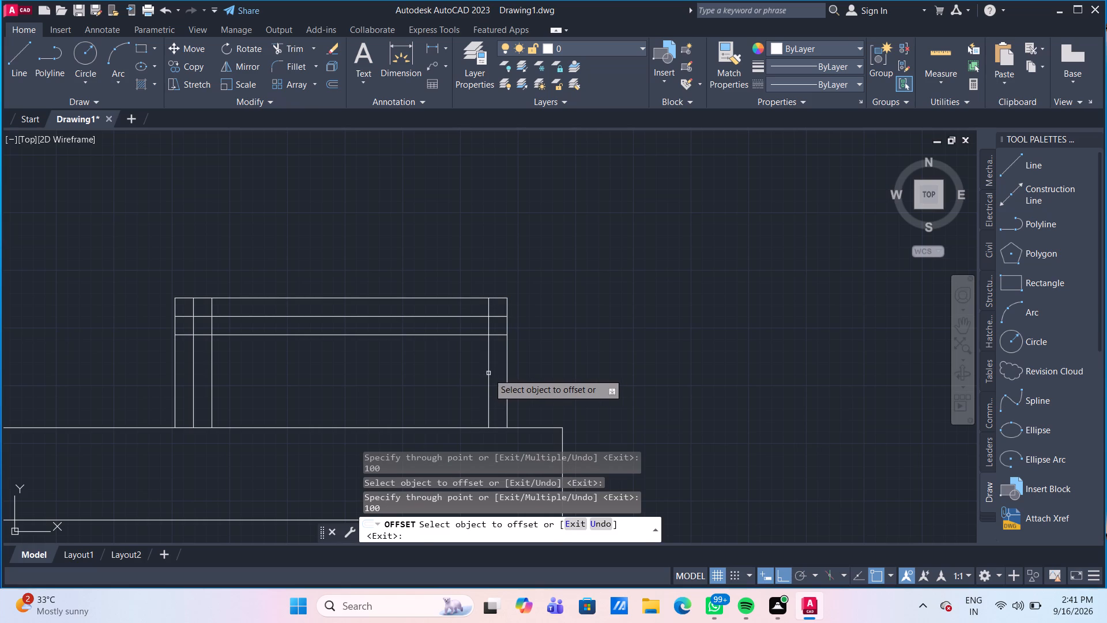
pyautogui.click(488, 373)
pyautogui.write('100')
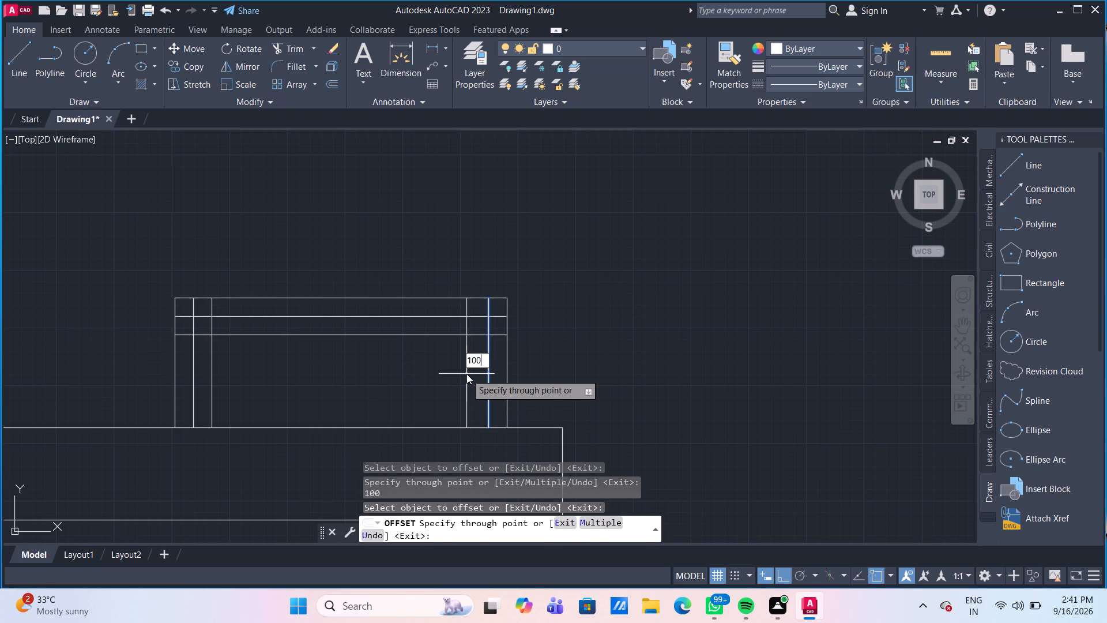
pyautogui.press('Return')
pyautogui.scroll(-3, 385, 378)
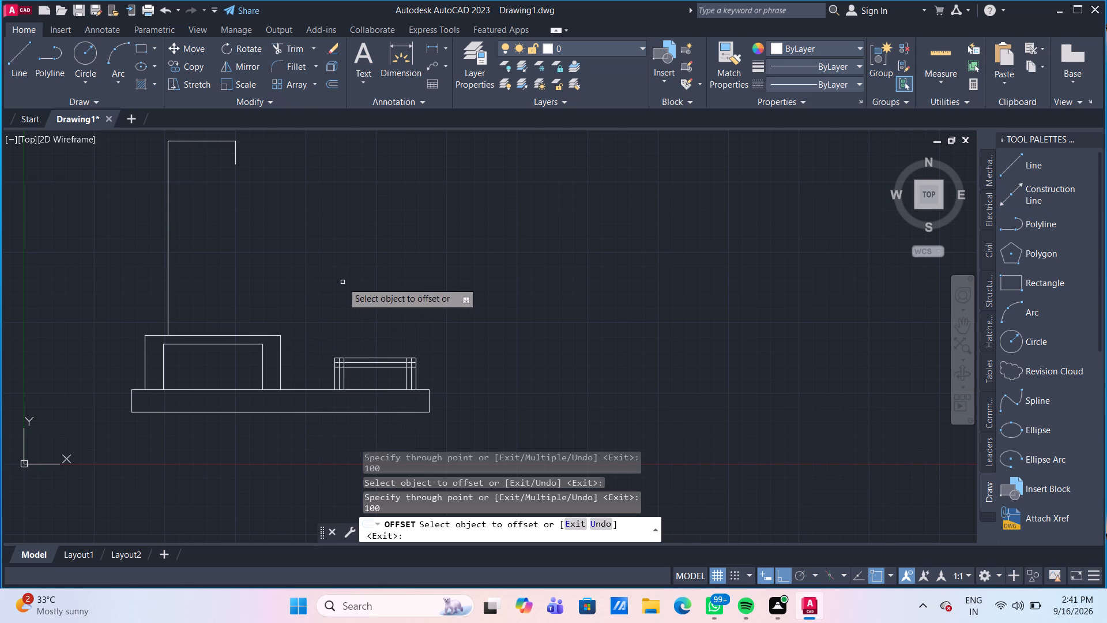
pyautogui.press('Escape')
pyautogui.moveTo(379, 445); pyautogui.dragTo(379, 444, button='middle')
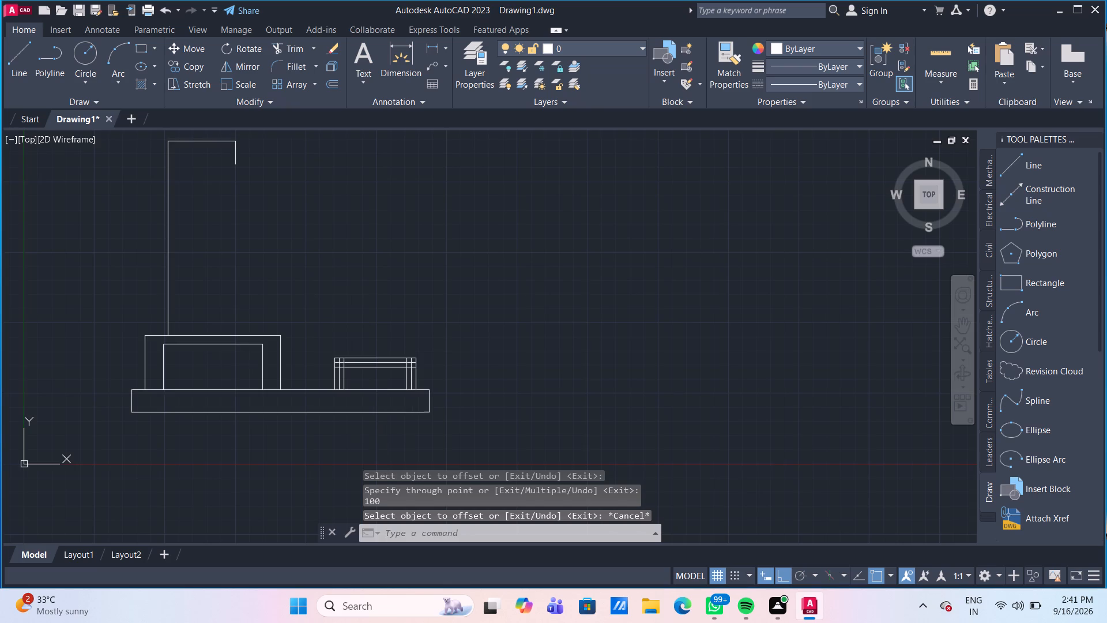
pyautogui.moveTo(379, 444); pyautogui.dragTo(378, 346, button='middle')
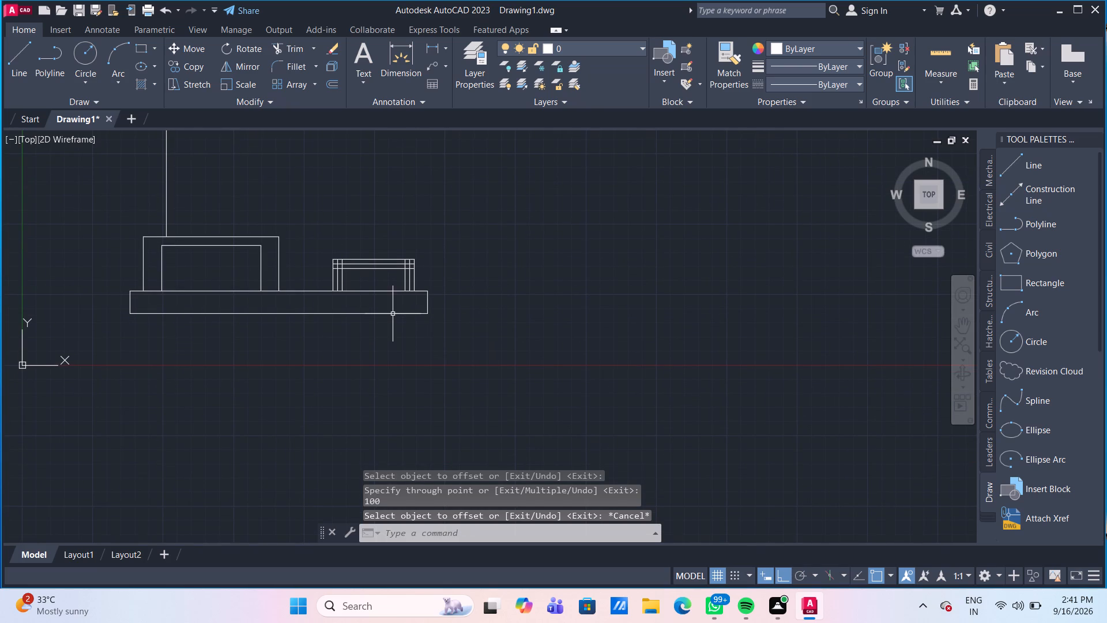
# Group the seven lines of the base rectangle, including every segment of its top edge, into one unnamed group.
pyautogui.scroll(1, 393, 314)
pyautogui.moveTo(400, 318); pyautogui.dragTo(483, 337, button='middle')
pyautogui.scroll(-1, 350, 311)
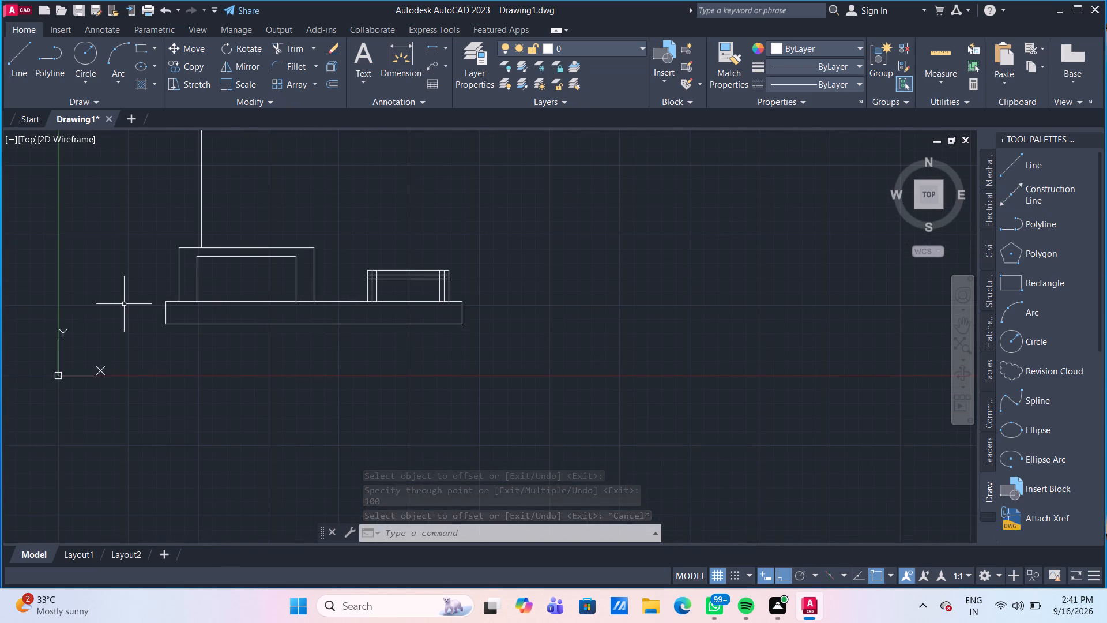
pyautogui.scroll(1, 134, 304)
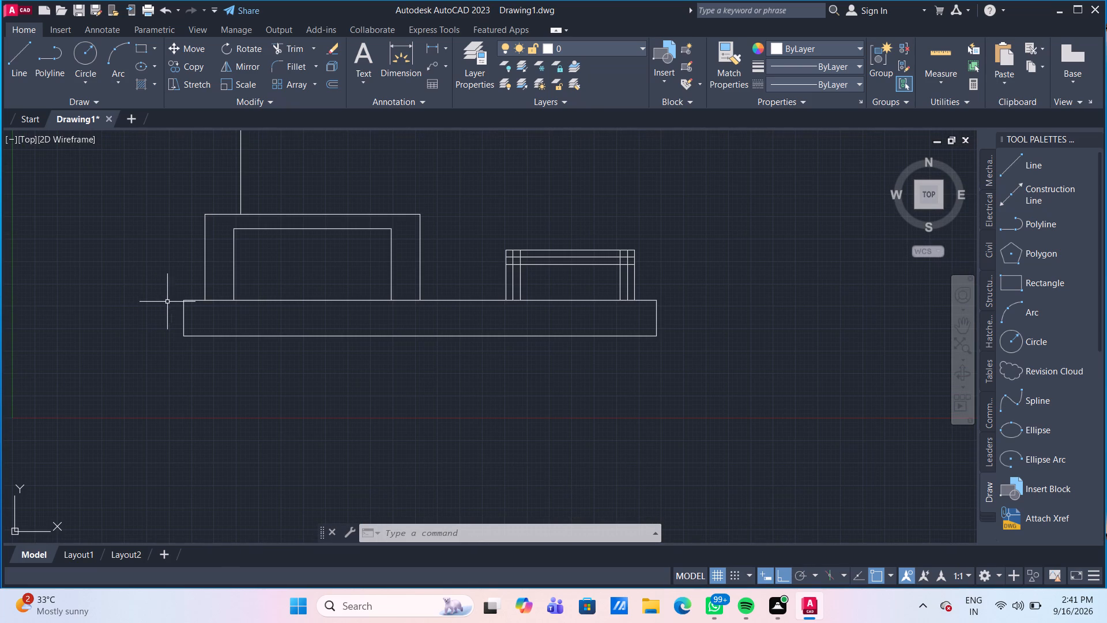
pyautogui.click(195, 299)
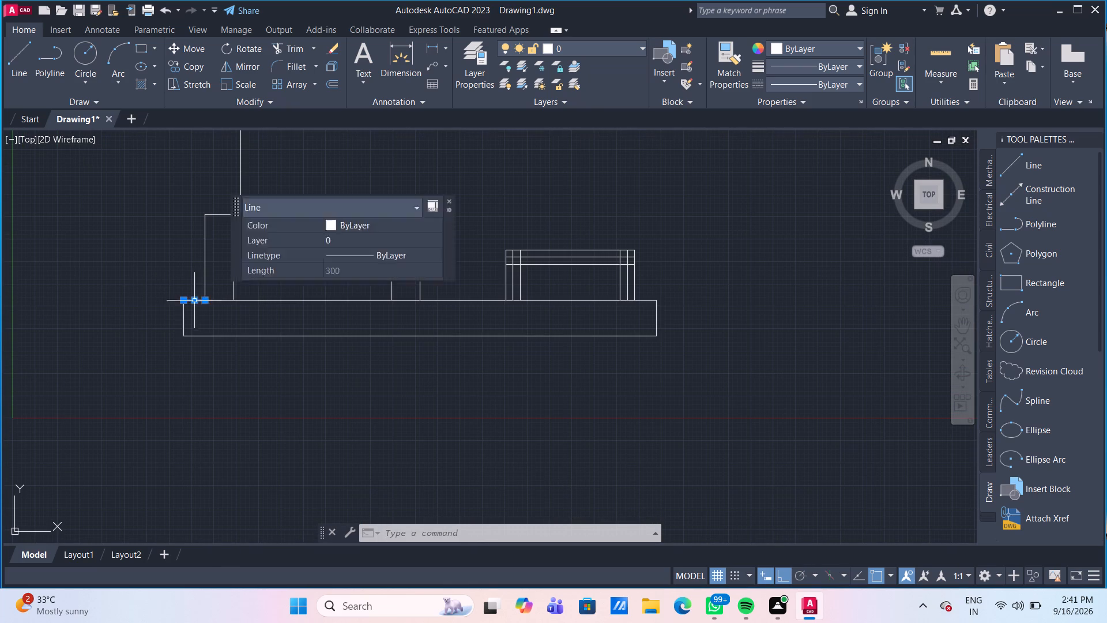
pyautogui.click(183, 318)
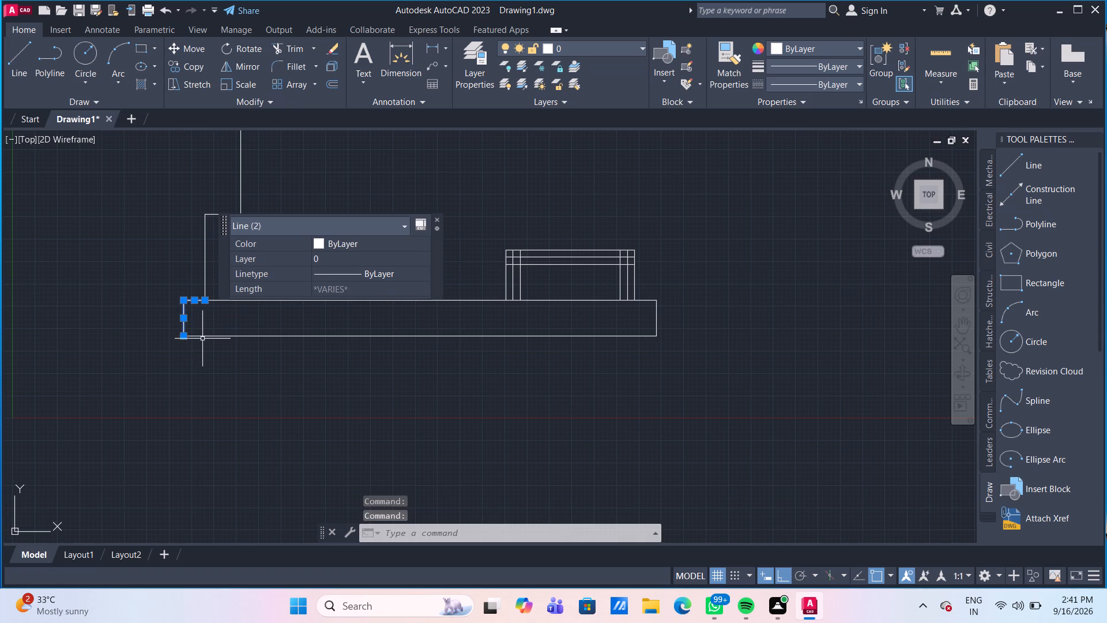
pyautogui.click(203, 337)
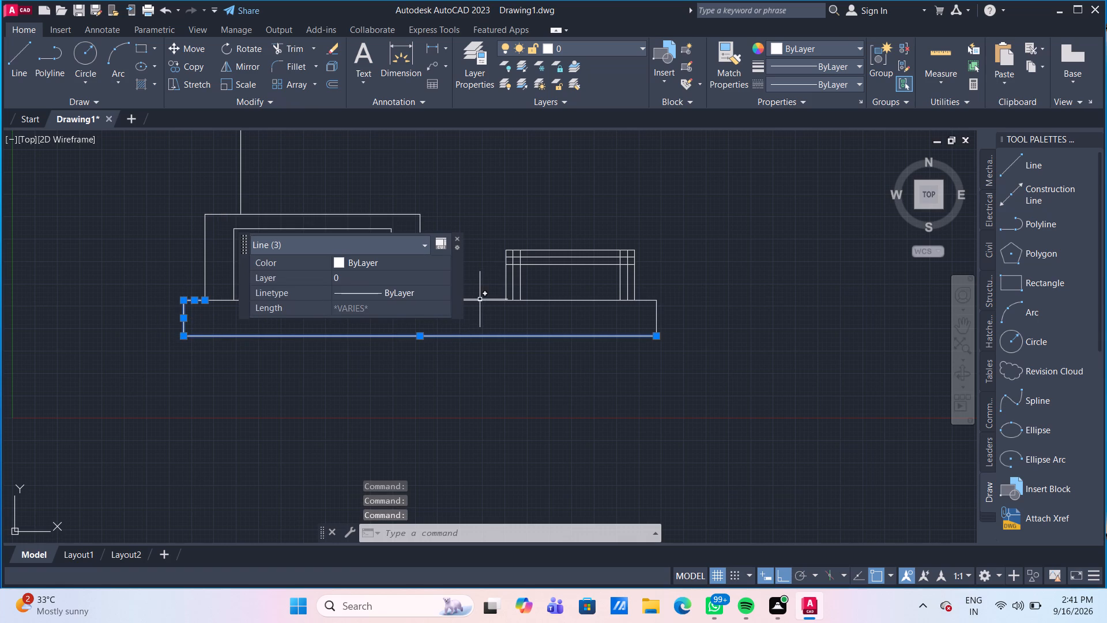
pyautogui.click(480, 299)
pyautogui.click(579, 300)
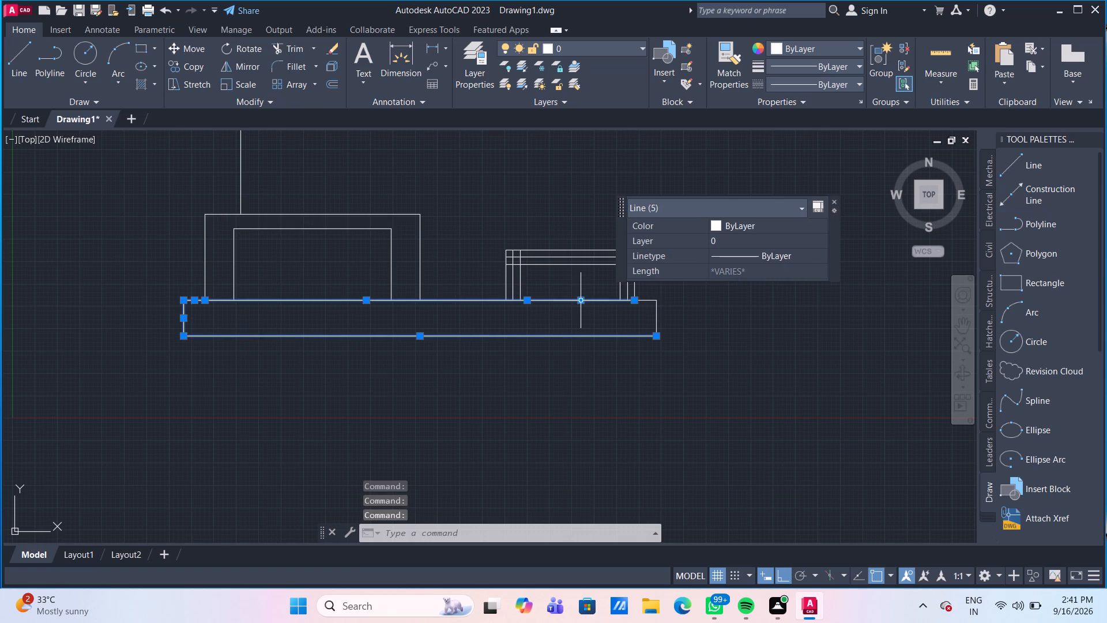
pyautogui.scroll(1, 661, 303)
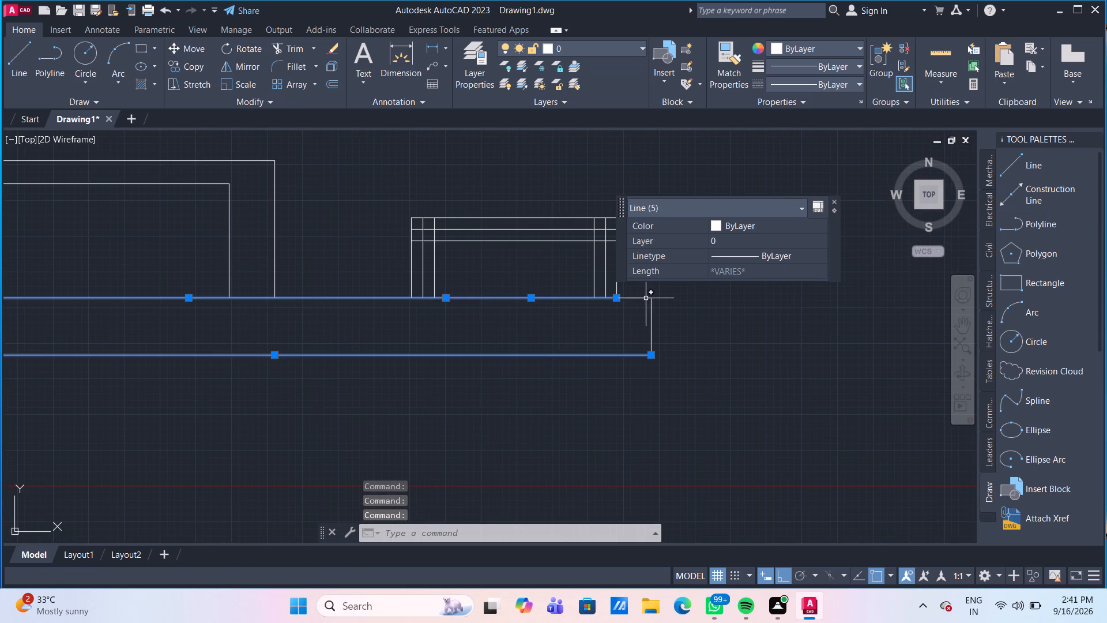
pyautogui.click(646, 298)
pyautogui.click(652, 319)
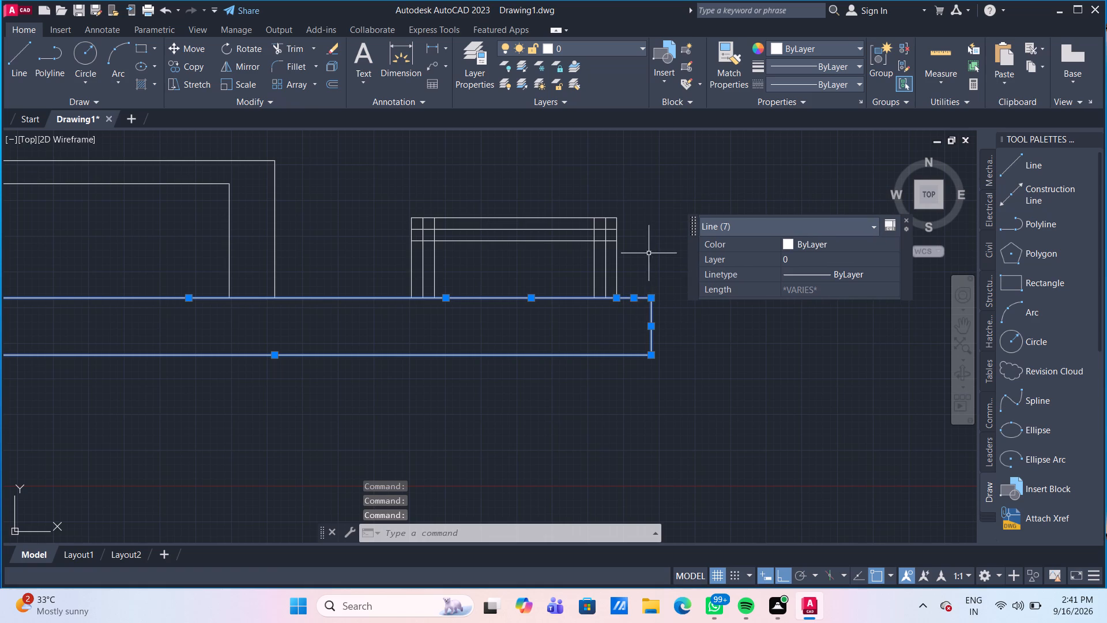
pyautogui.scroll(-2, 688, 194)
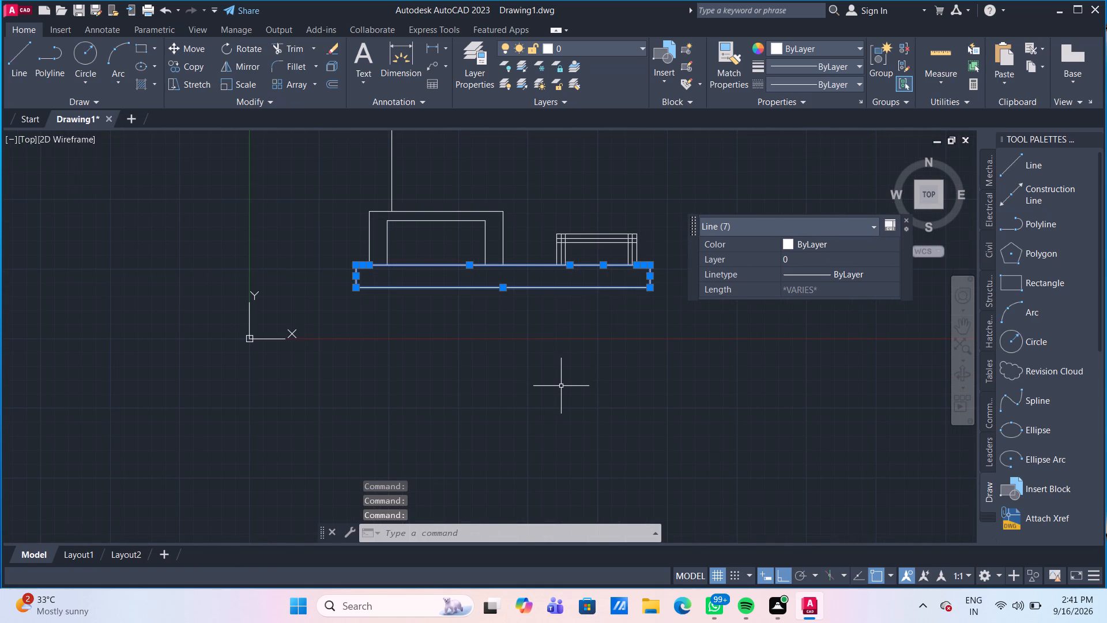
pyautogui.press('g')
pyautogui.press('Return')
# Check the distances around the larger block and the base's top edge with Quick Measure.
pyautogui.moveTo(549, 348); pyautogui.dragTo(544, 356, button='middle')
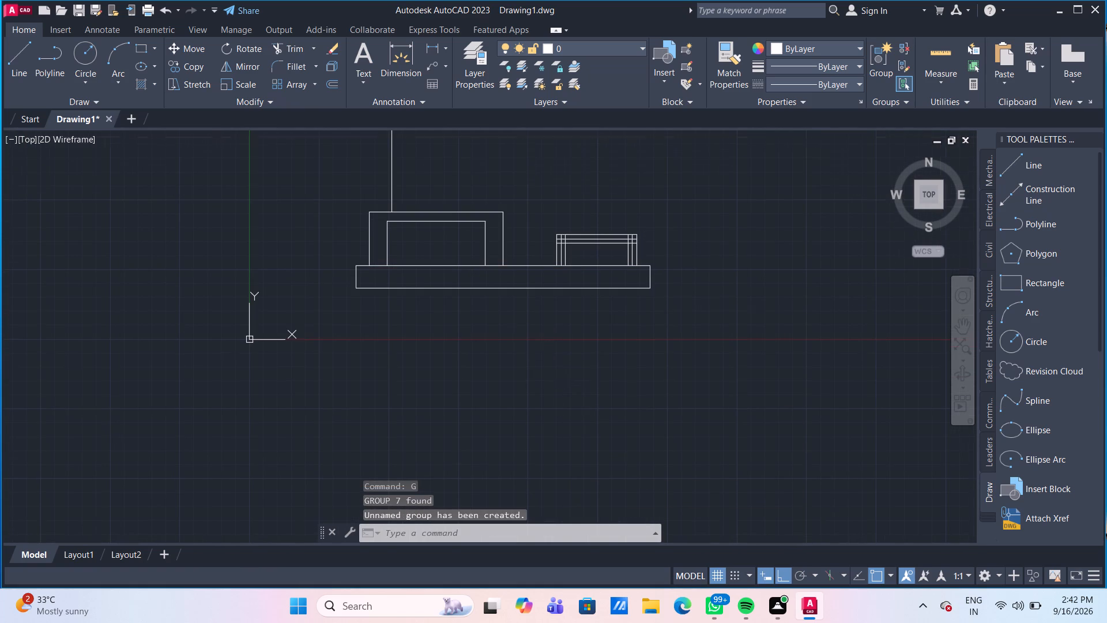
pyautogui.moveTo(544, 356); pyautogui.dragTo(444, 444, button='middle')
pyautogui.scroll(2, 380, 374)
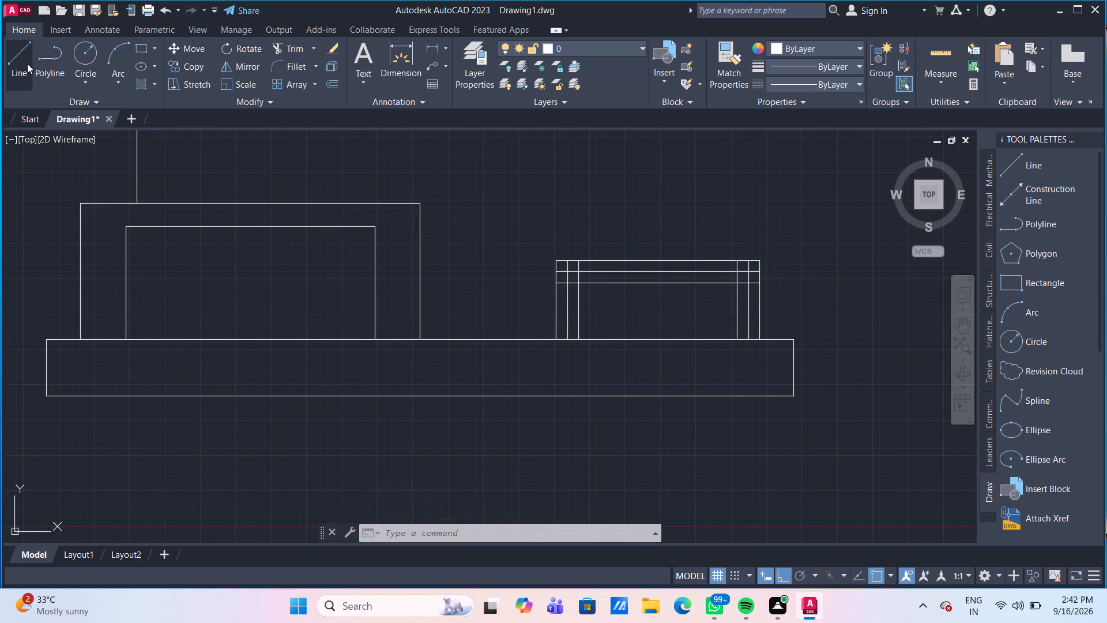
pyautogui.moveTo(939, 47); pyautogui.dragTo(932, 53)
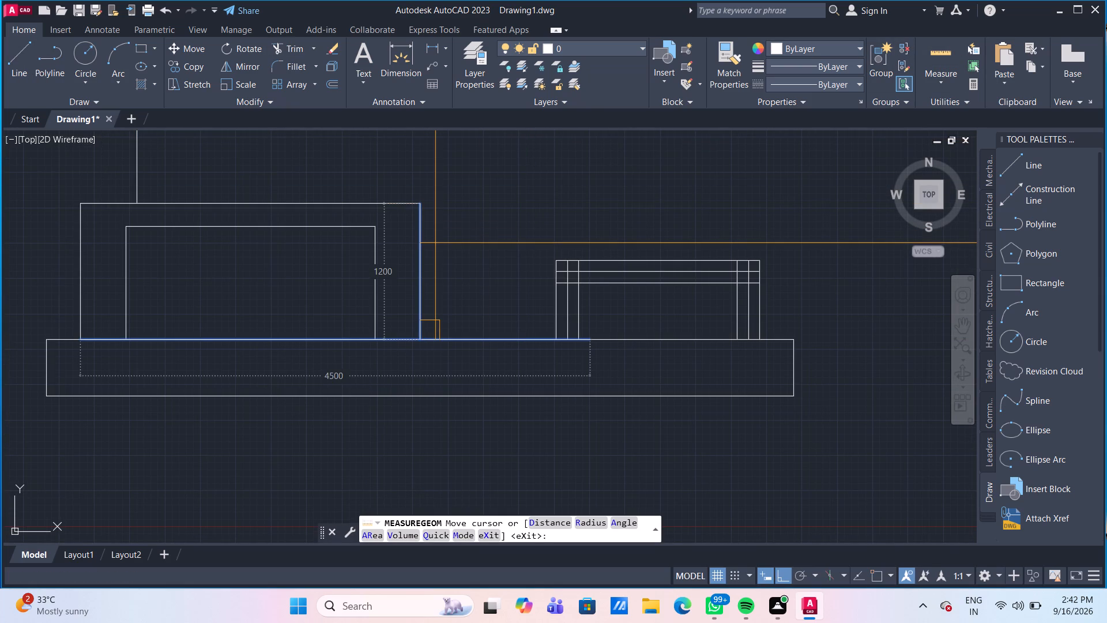
pyautogui.press('Escape')
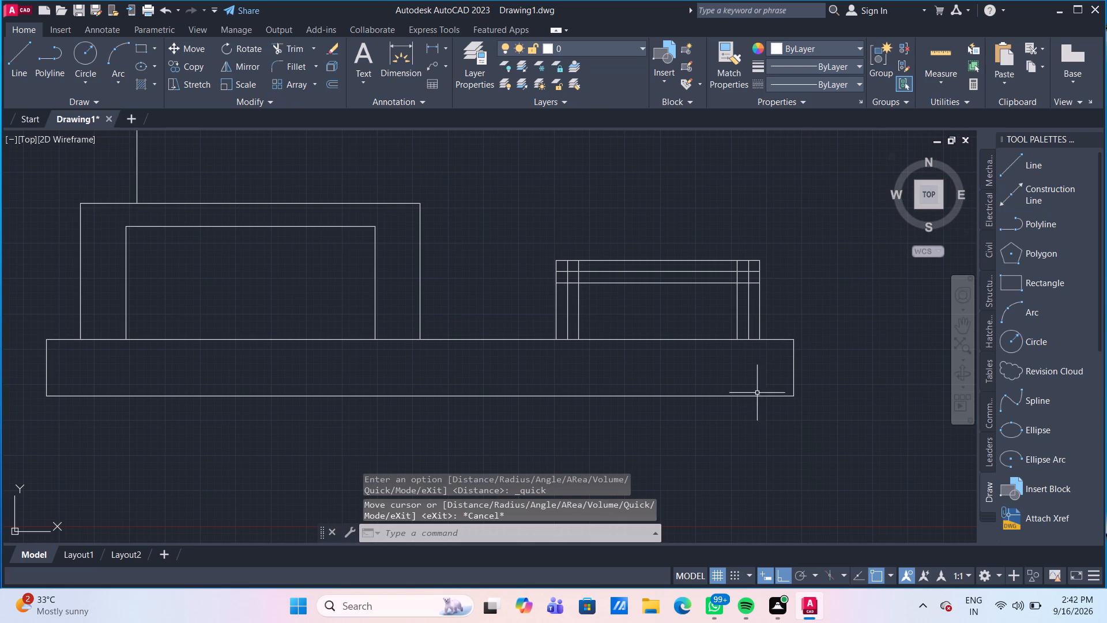
# Move the grouped base straight down 300 mm.
pyautogui.click(475, 339)
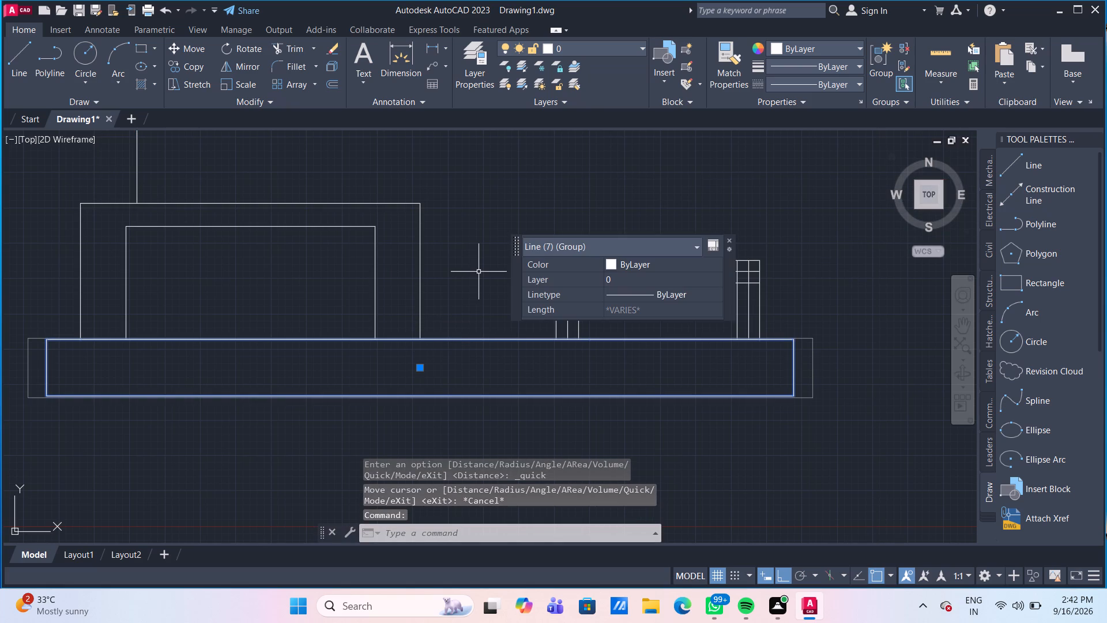
pyautogui.press('m')
pyautogui.press('Return')
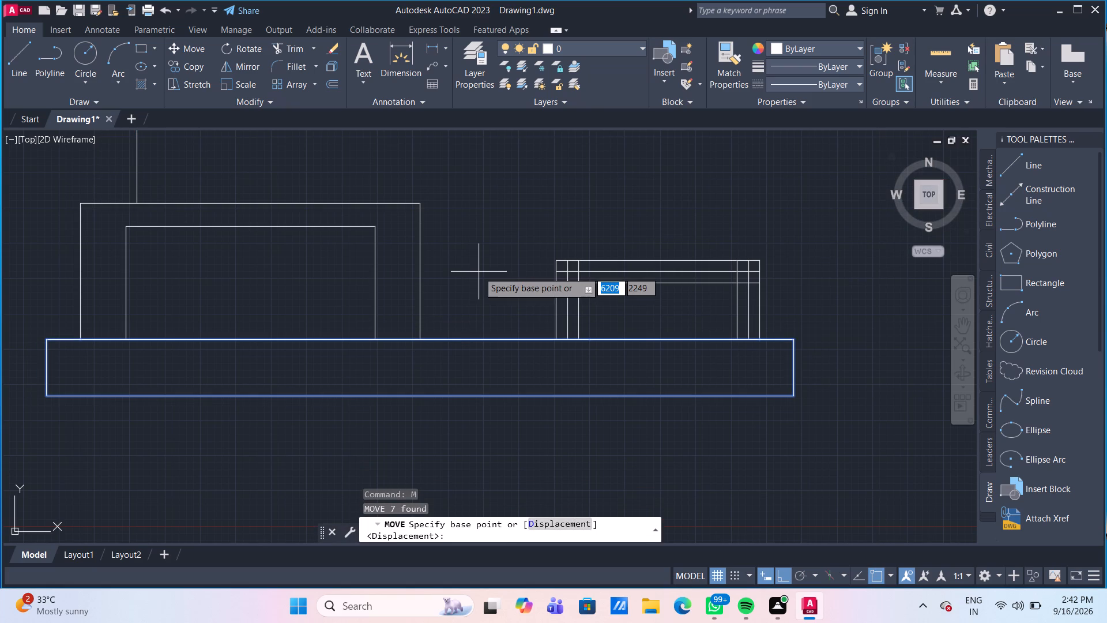
pyautogui.click(763, 337)
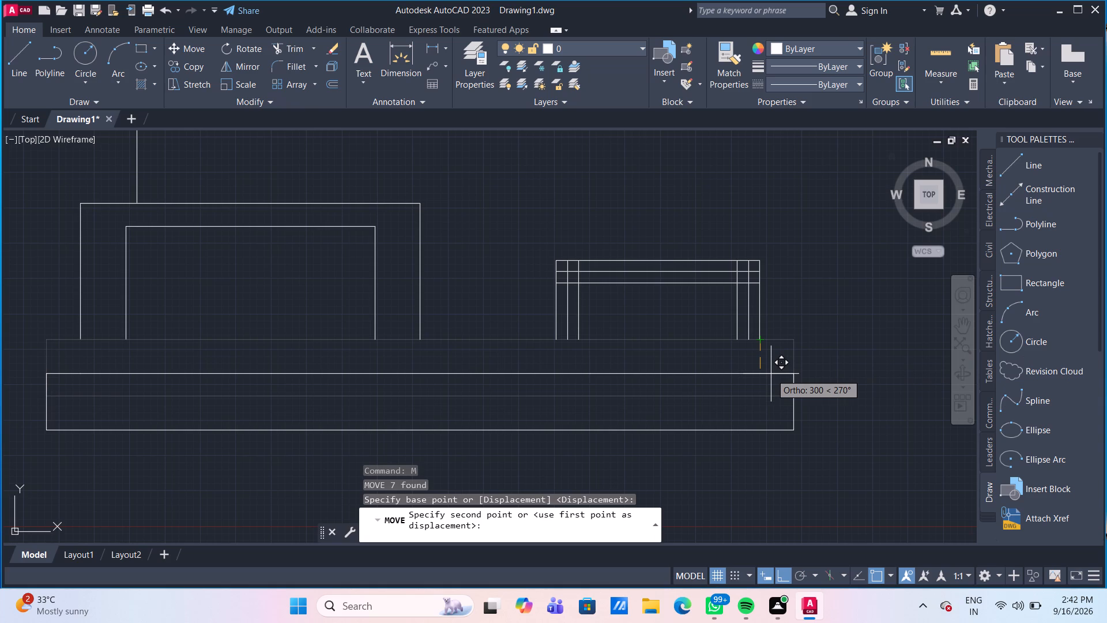
pyautogui.write('300')
pyautogui.press('Return')
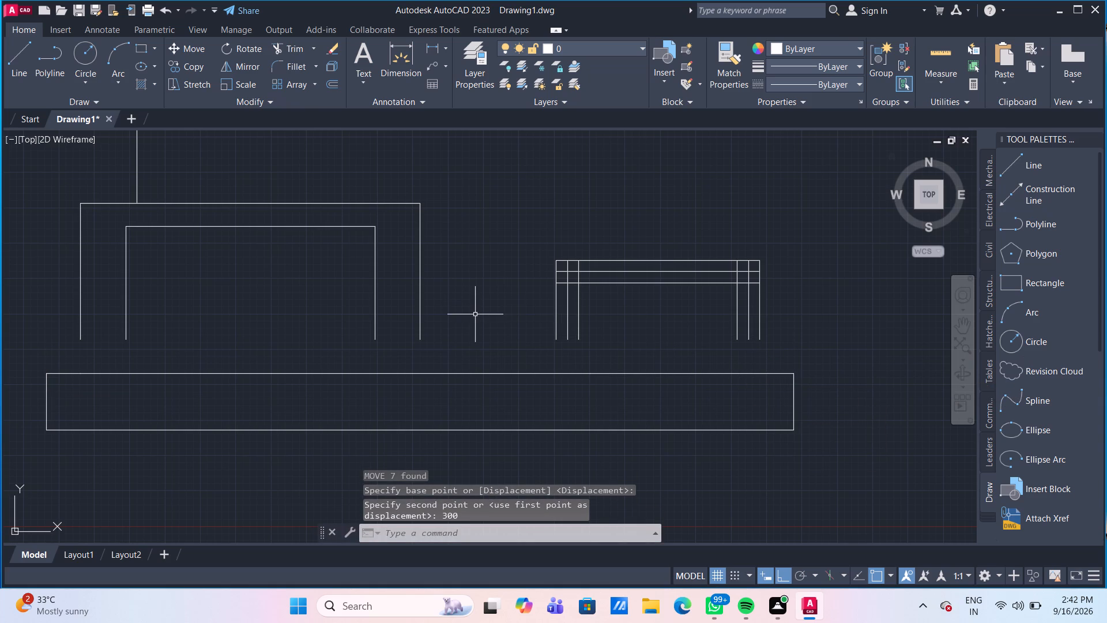
pyautogui.press('Escape')
# Extend all the verticals of both blocks down to the base's top edge.
pyautogui.write('EX')
pyautogui.press('Return')
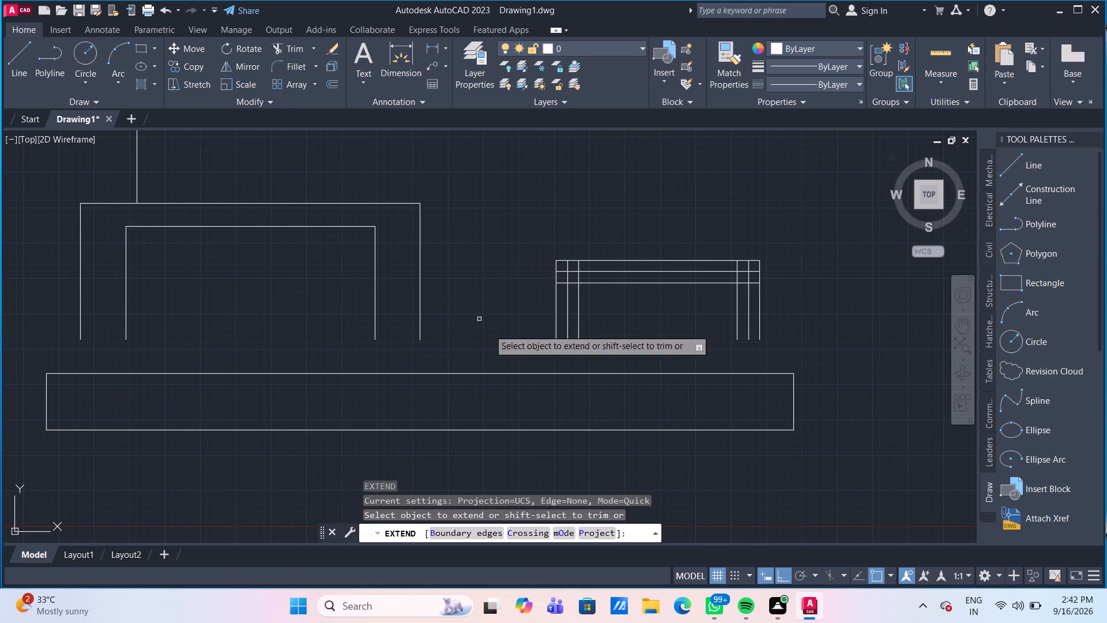
pyautogui.click(816, 313)
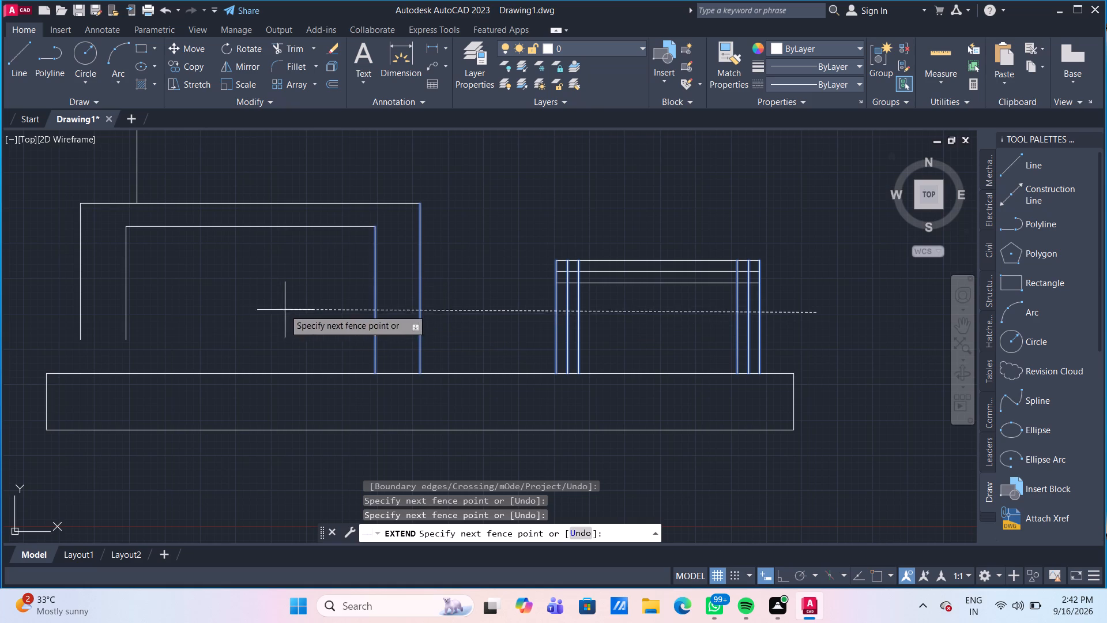
pyautogui.click(65, 304)
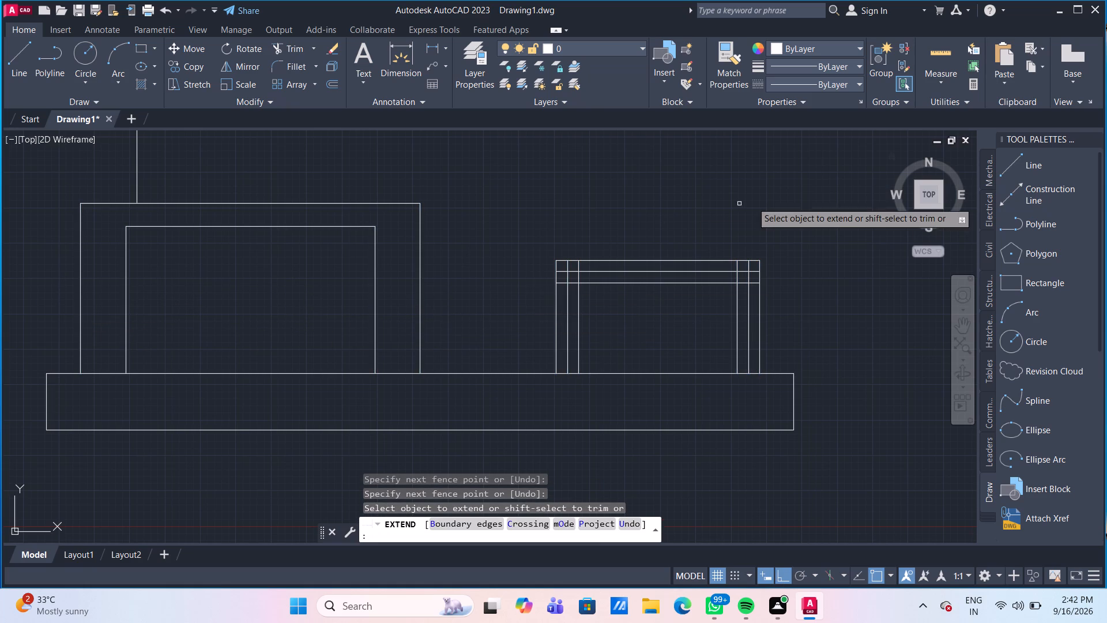
pyautogui.scroll(-2, 757, 201)
pyautogui.moveTo(788, 239); pyautogui.dragTo(672, 354, button='middle')
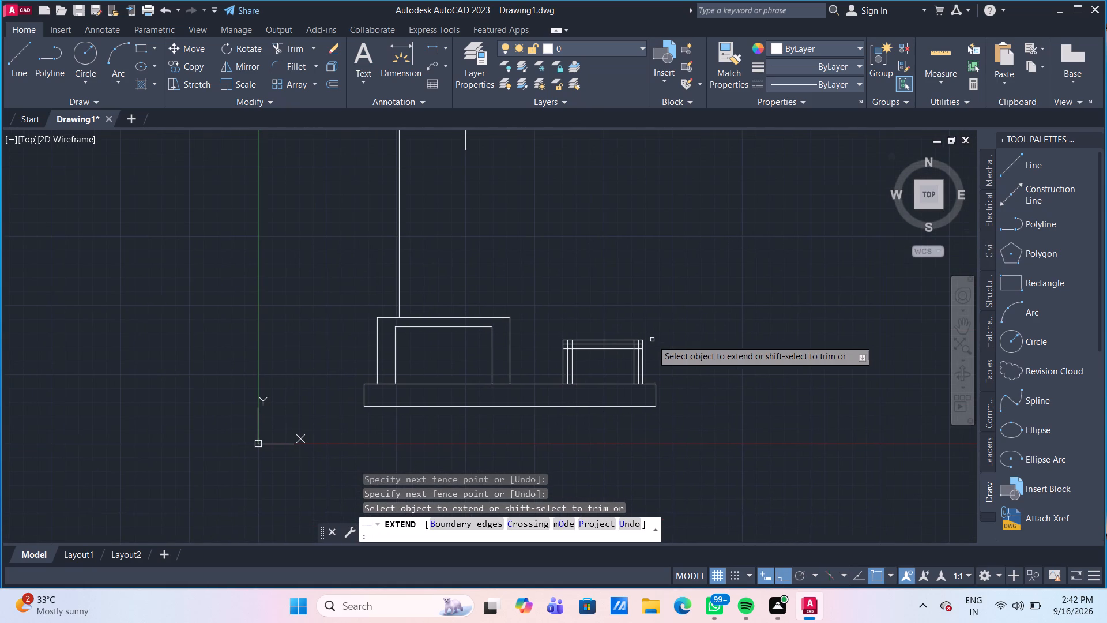
pyautogui.press('Escape')
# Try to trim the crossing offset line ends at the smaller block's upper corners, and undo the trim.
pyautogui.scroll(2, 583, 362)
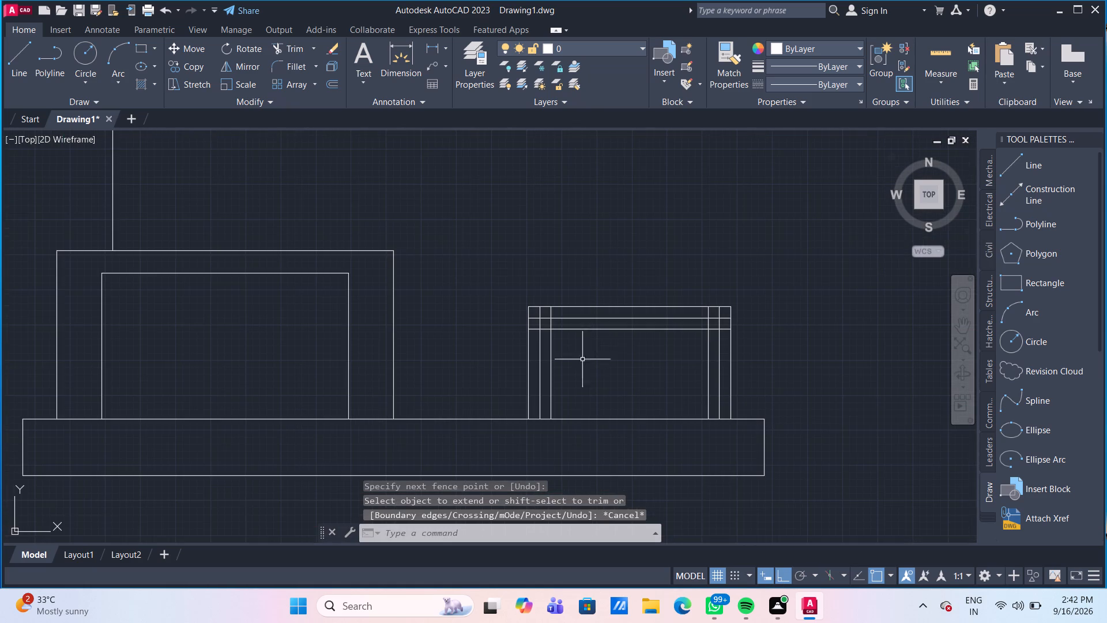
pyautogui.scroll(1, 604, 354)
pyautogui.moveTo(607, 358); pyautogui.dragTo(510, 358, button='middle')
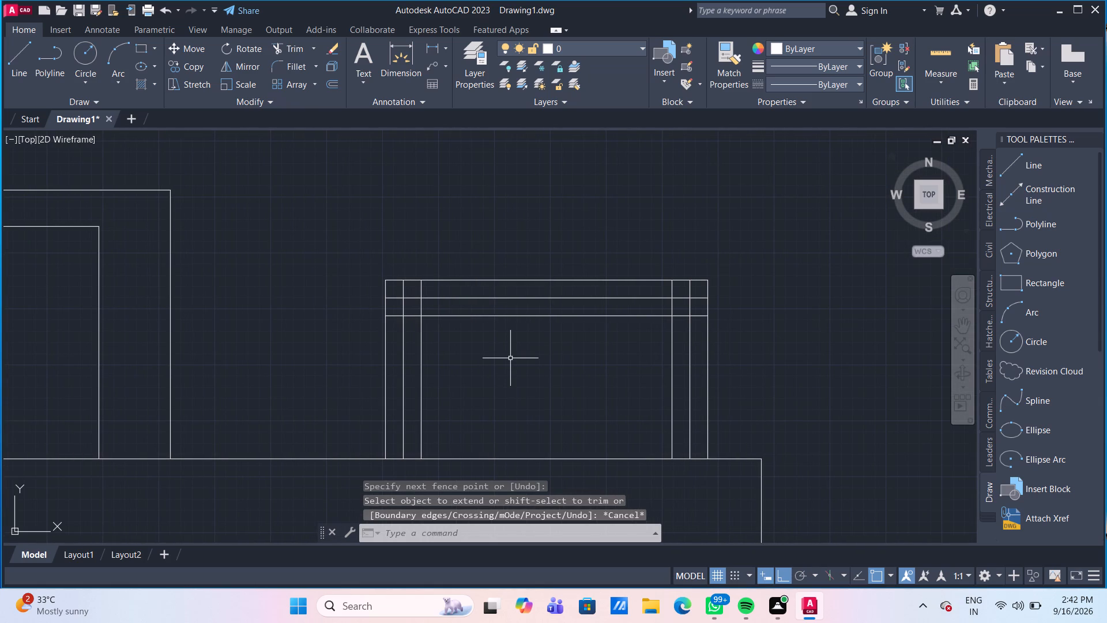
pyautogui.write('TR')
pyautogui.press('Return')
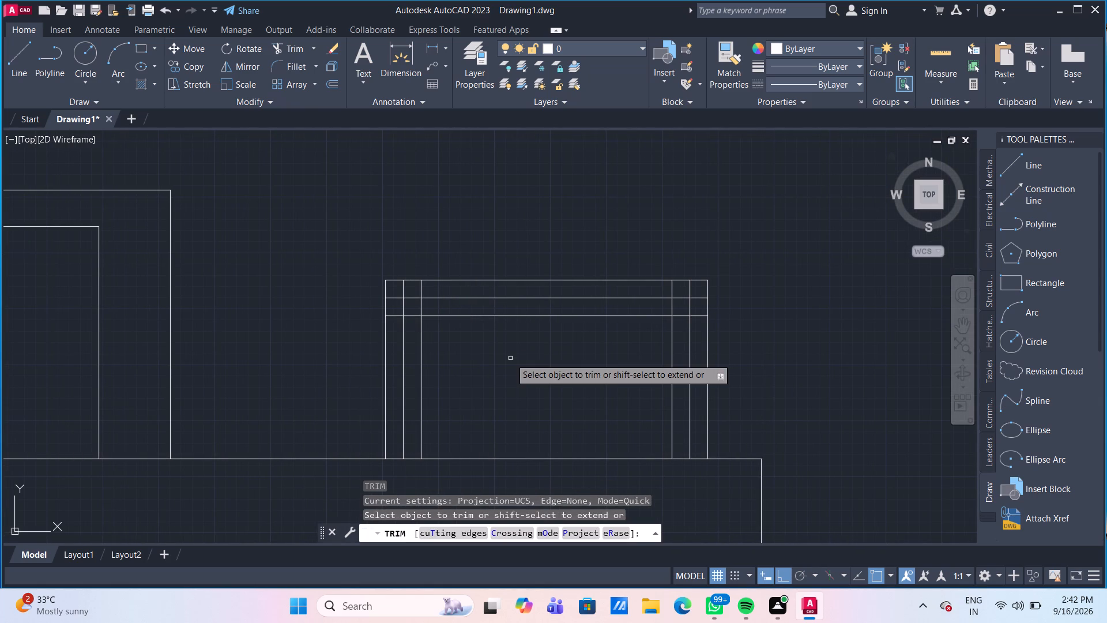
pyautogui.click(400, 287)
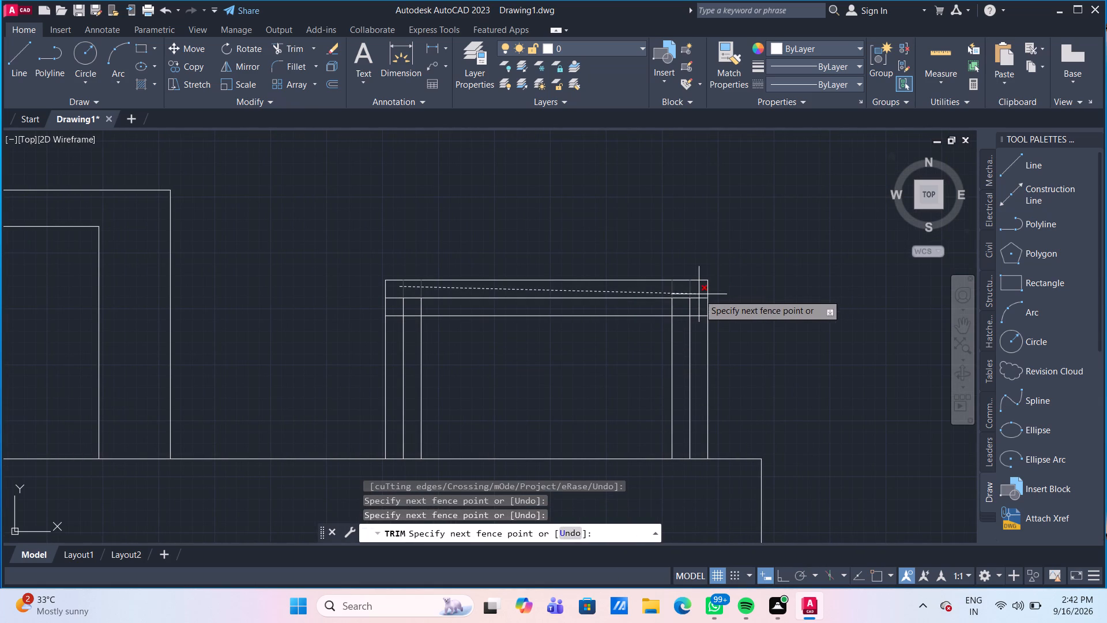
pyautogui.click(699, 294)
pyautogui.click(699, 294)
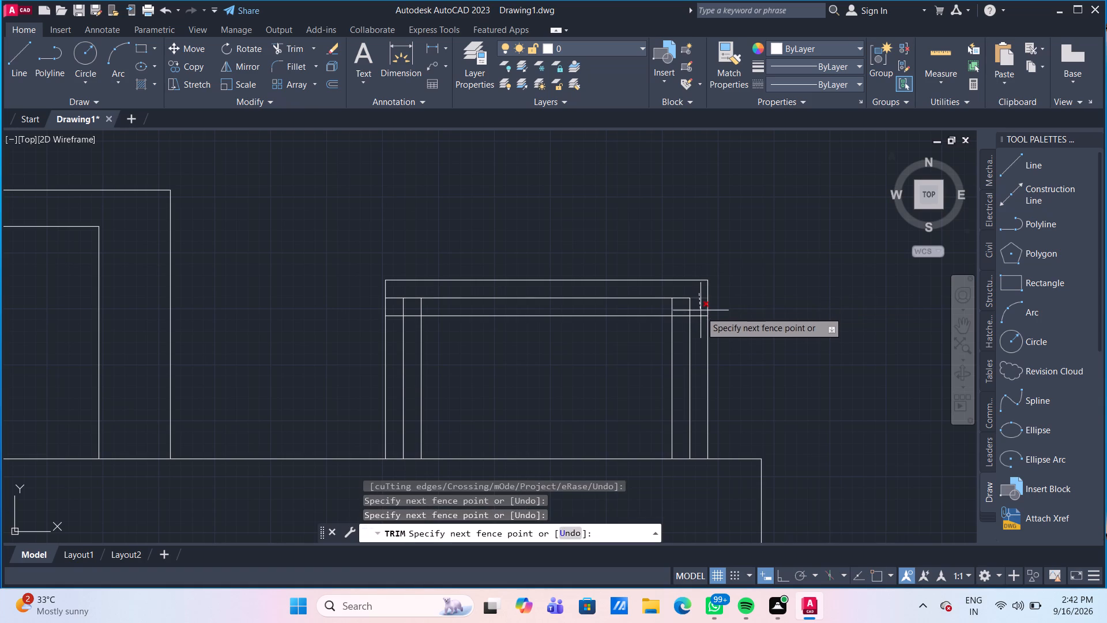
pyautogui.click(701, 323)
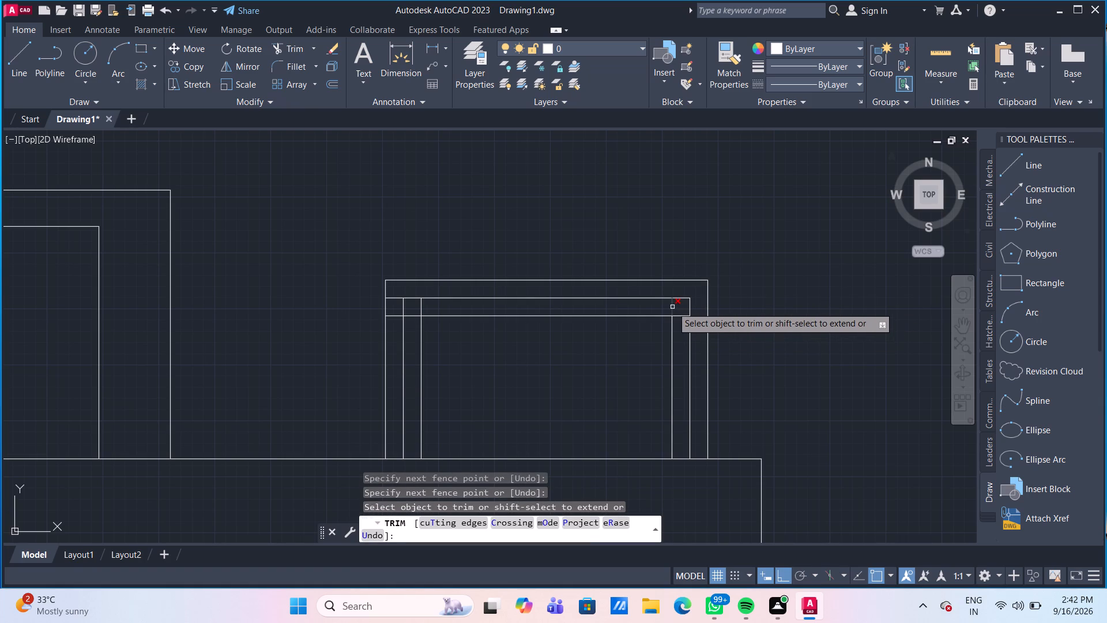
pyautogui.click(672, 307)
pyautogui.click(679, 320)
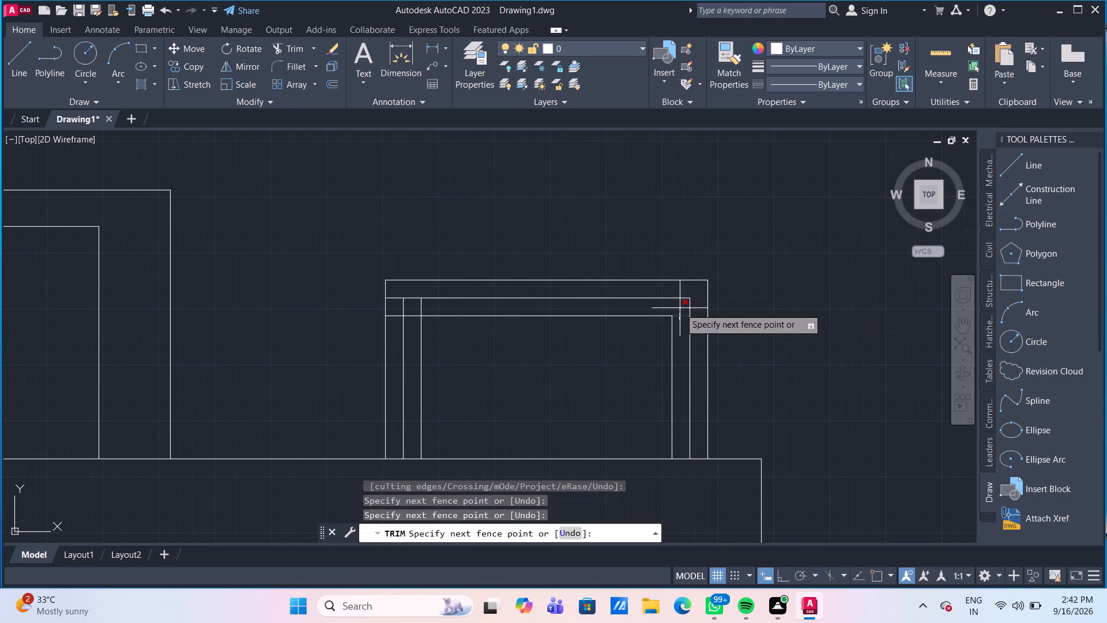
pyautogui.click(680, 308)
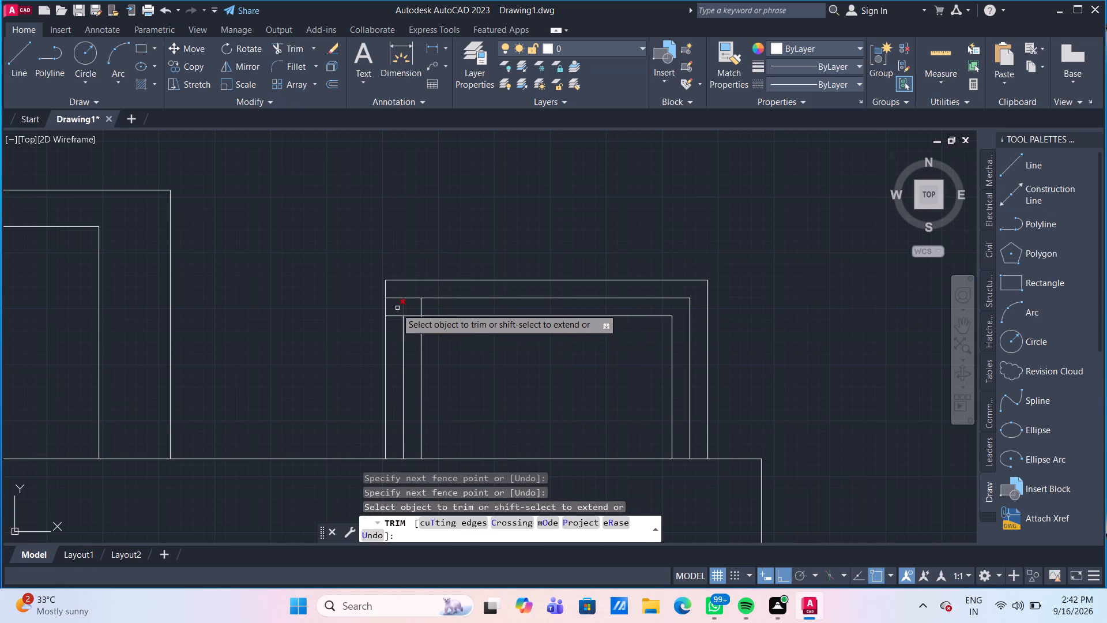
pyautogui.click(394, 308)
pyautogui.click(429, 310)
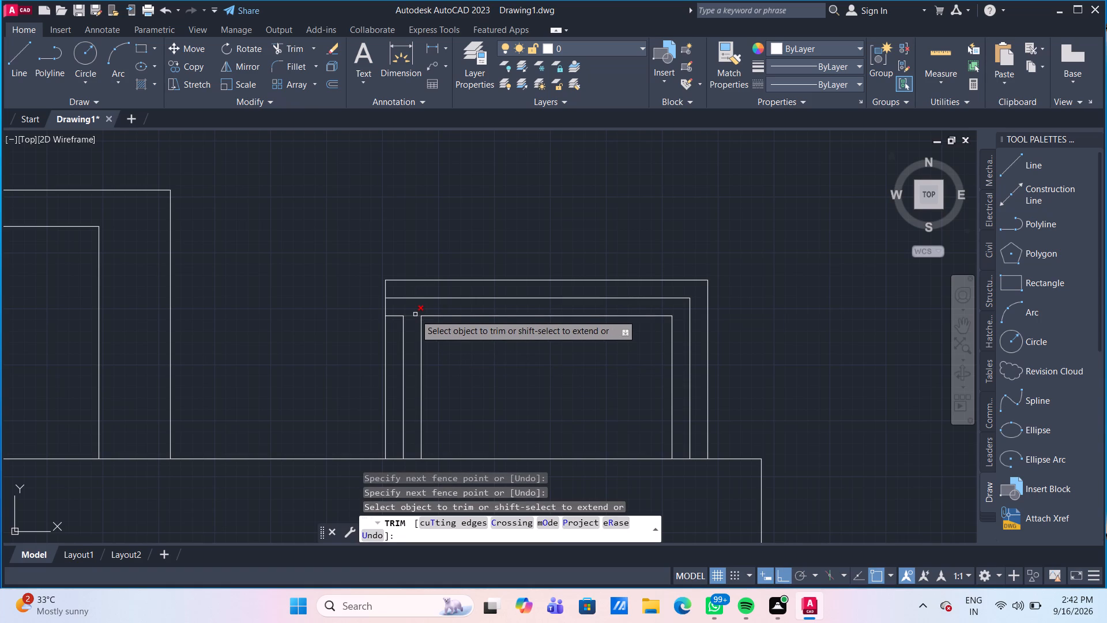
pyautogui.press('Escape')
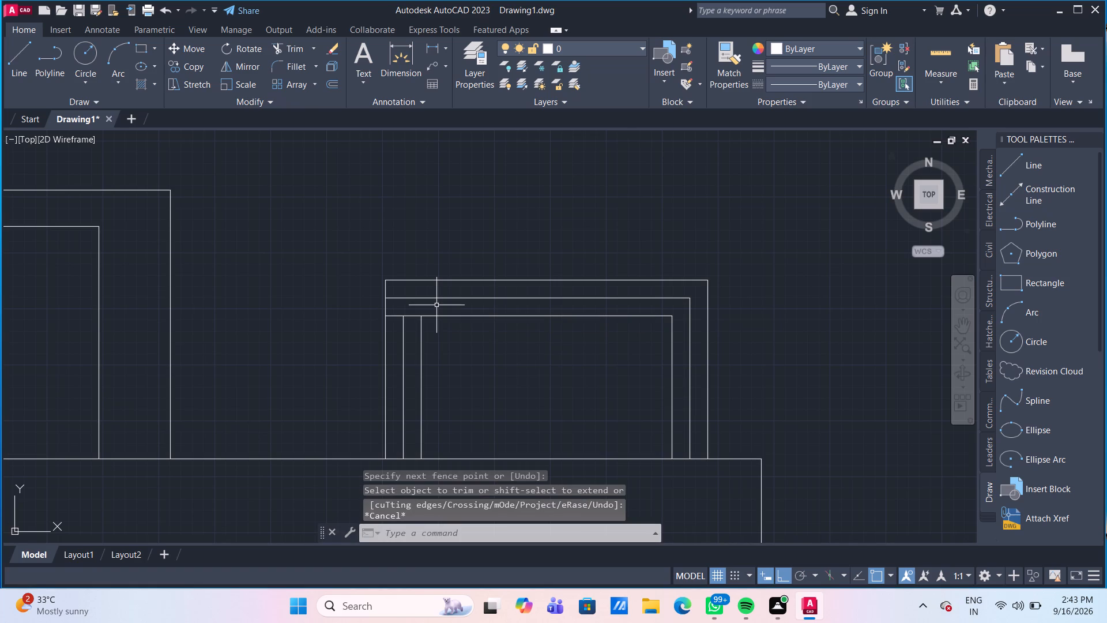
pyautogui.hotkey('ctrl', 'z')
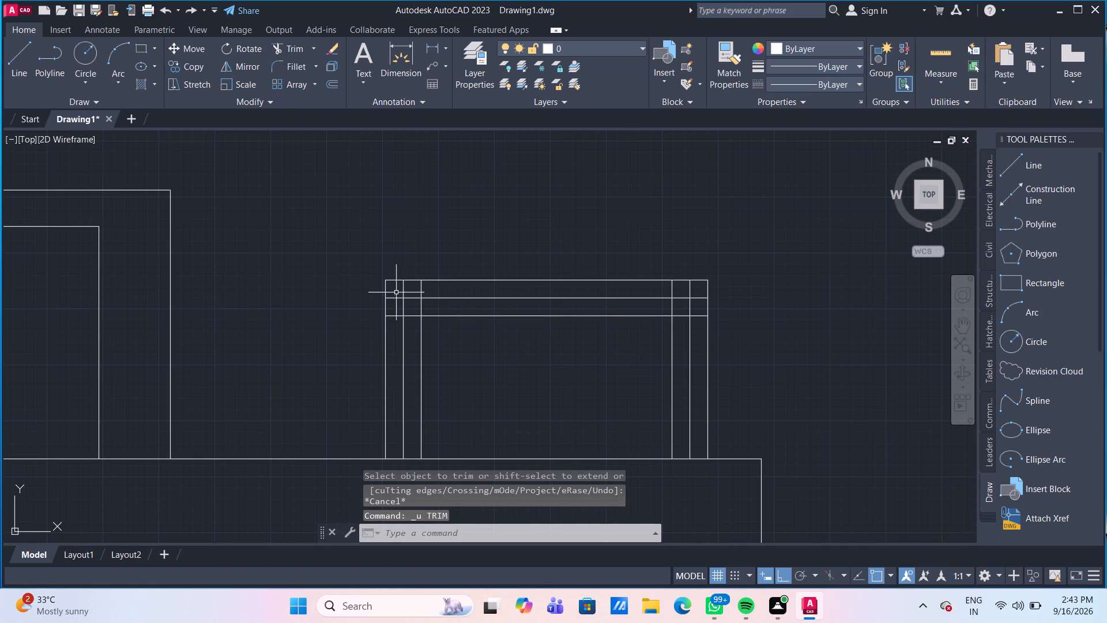
# Trim the crossing offset line ends at both upper corners of the smaller block, leaving clean nested outlines.
pyautogui.write('TR')
pyautogui.press('Return')
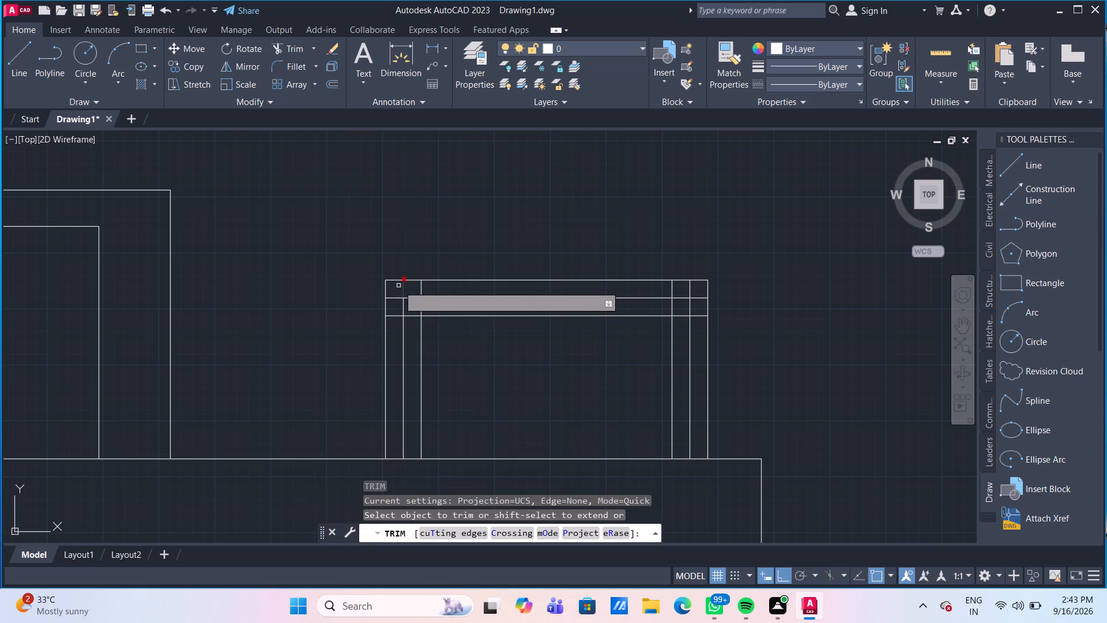
pyautogui.click(398, 286)
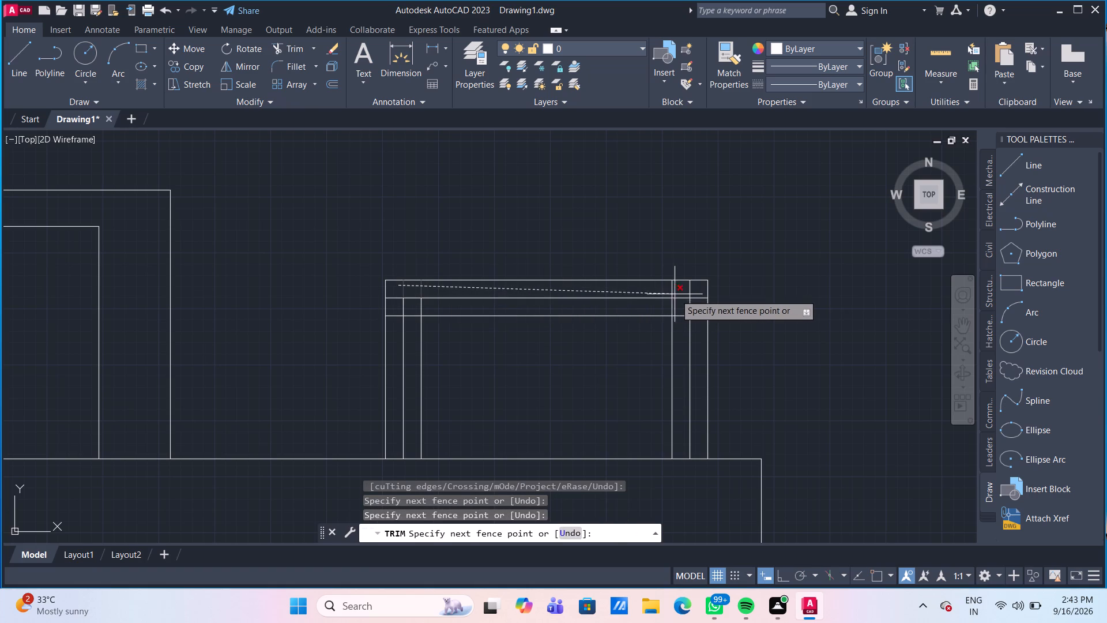
pyautogui.click(696, 292)
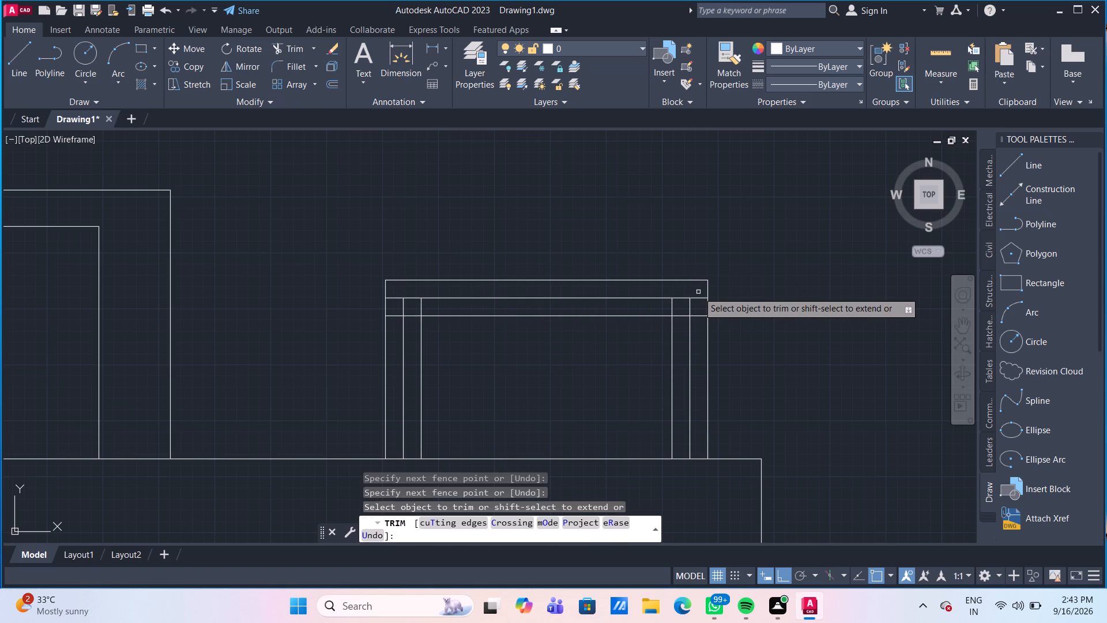
pyautogui.click(413, 307)
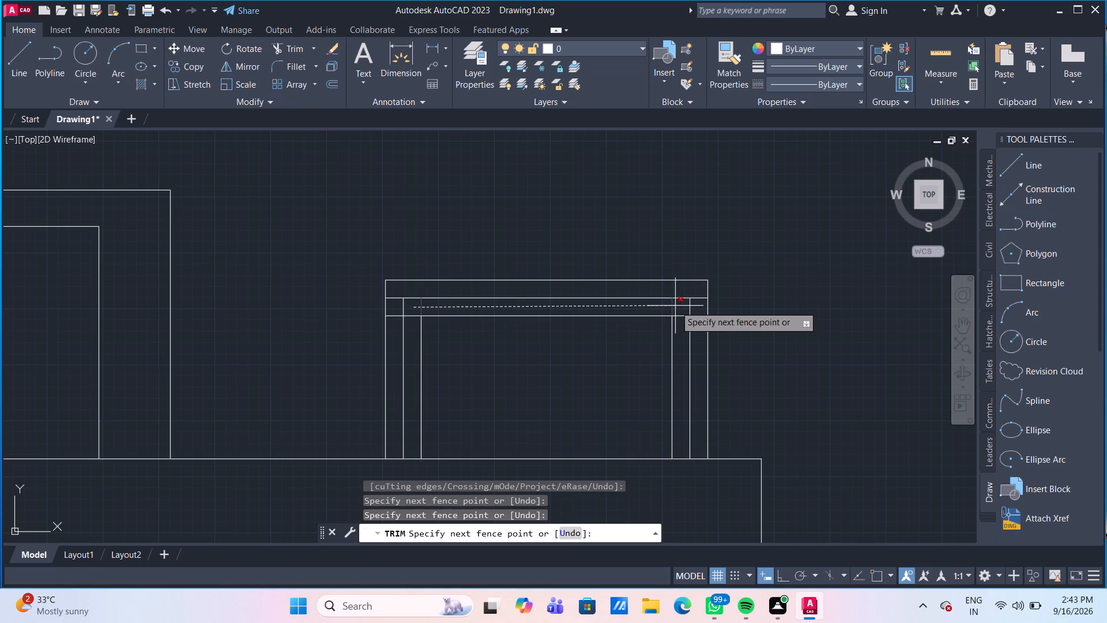
pyautogui.click(675, 306)
pyautogui.click(699, 292)
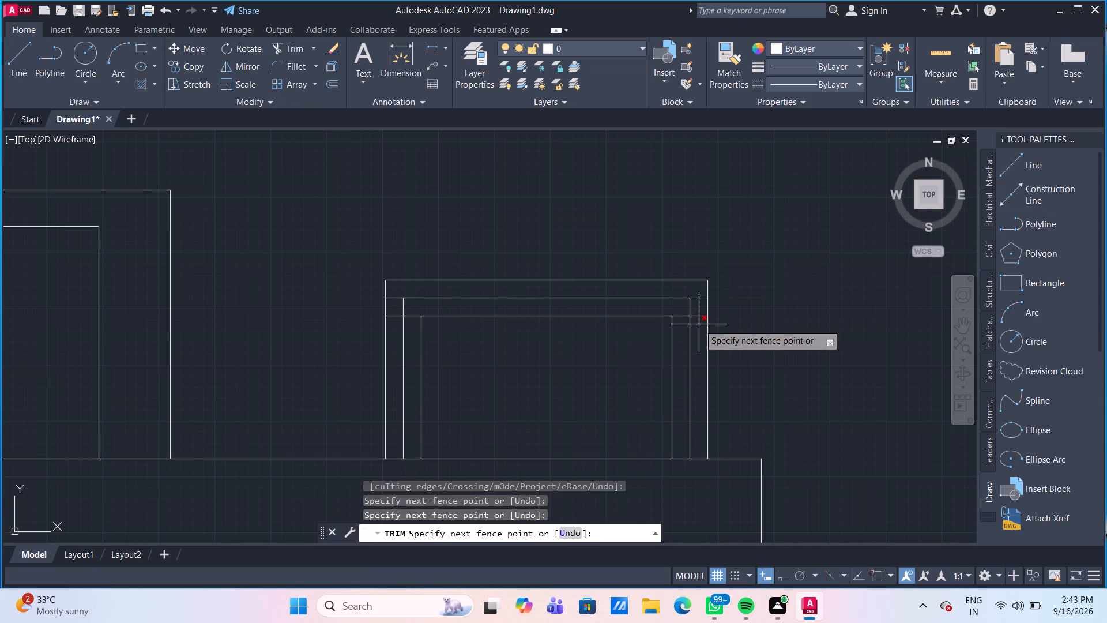
pyautogui.click(699, 326)
pyautogui.click(682, 317)
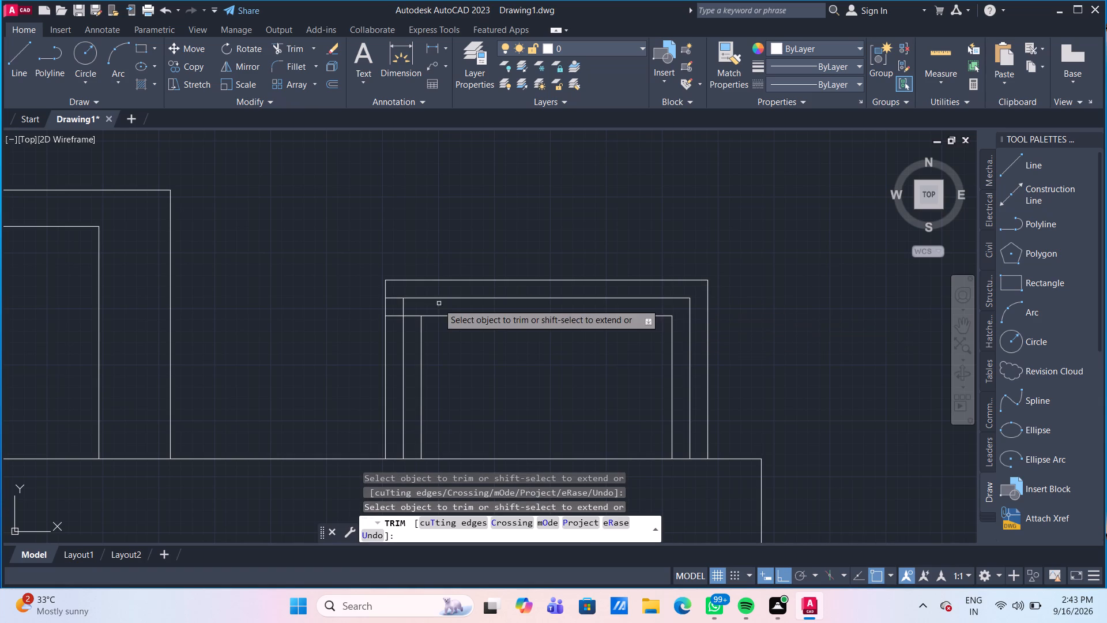
pyautogui.click(395, 292)
pyautogui.click(398, 323)
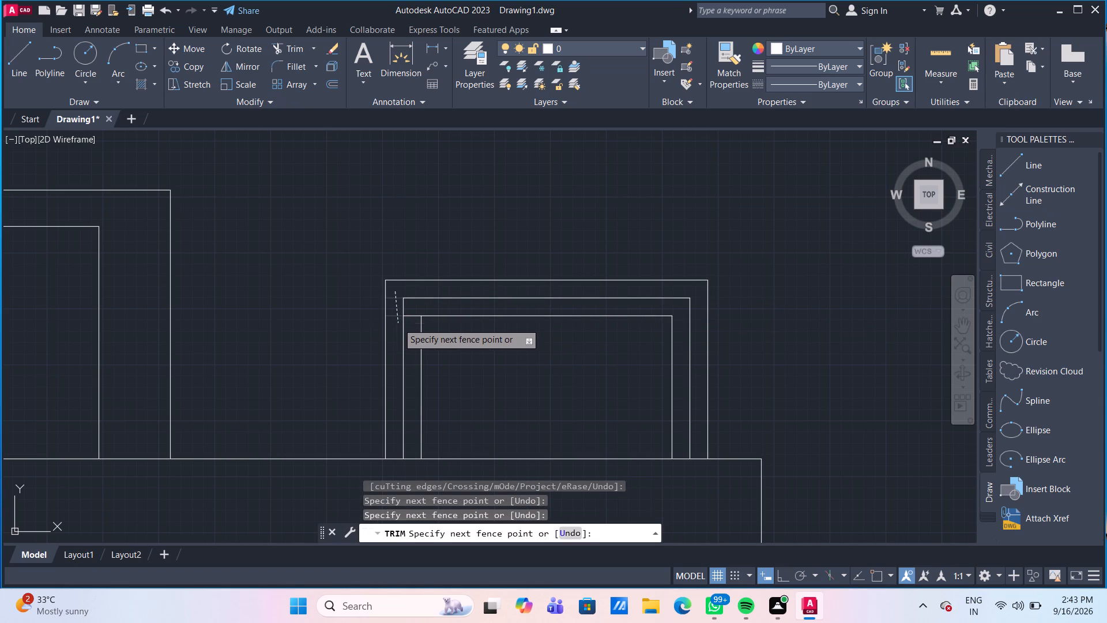
pyautogui.click(411, 316)
# Check the distances of the tall open outline above the larger block with Quick Measure.
pyautogui.scroll(-3, 528, 371)
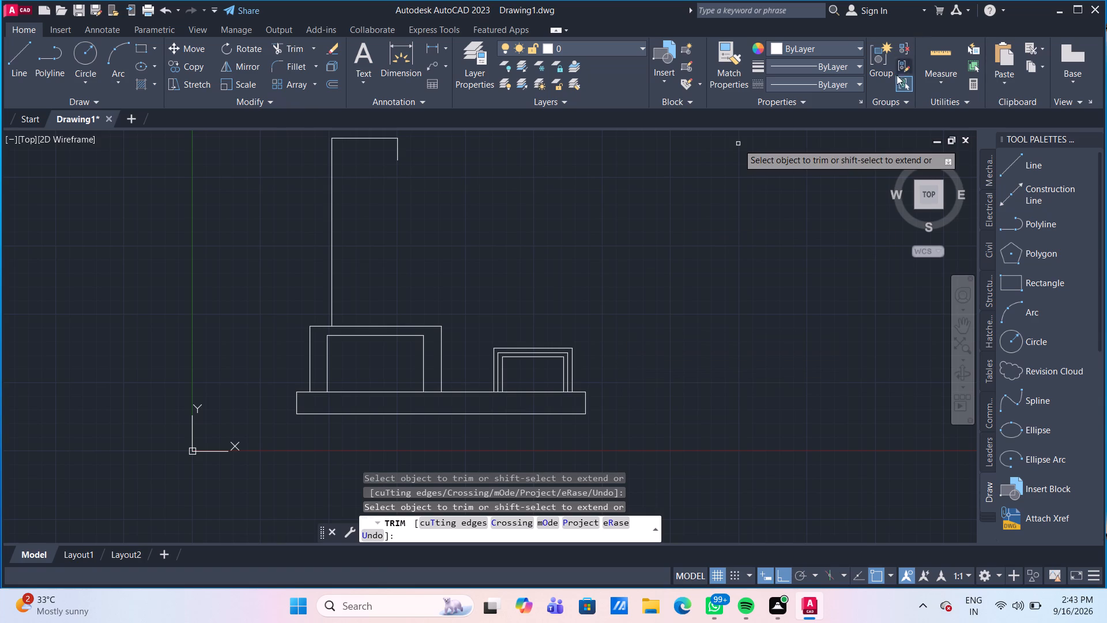
pyautogui.click(937, 56)
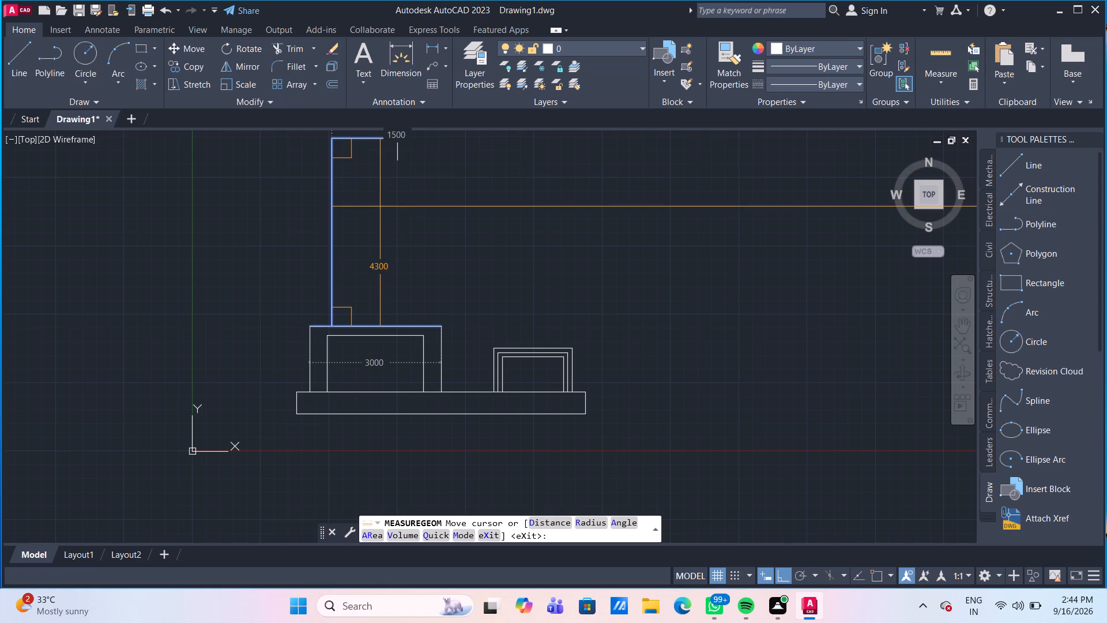
pyautogui.moveTo(380, 207); pyautogui.dragTo(353, 245, button='middle')
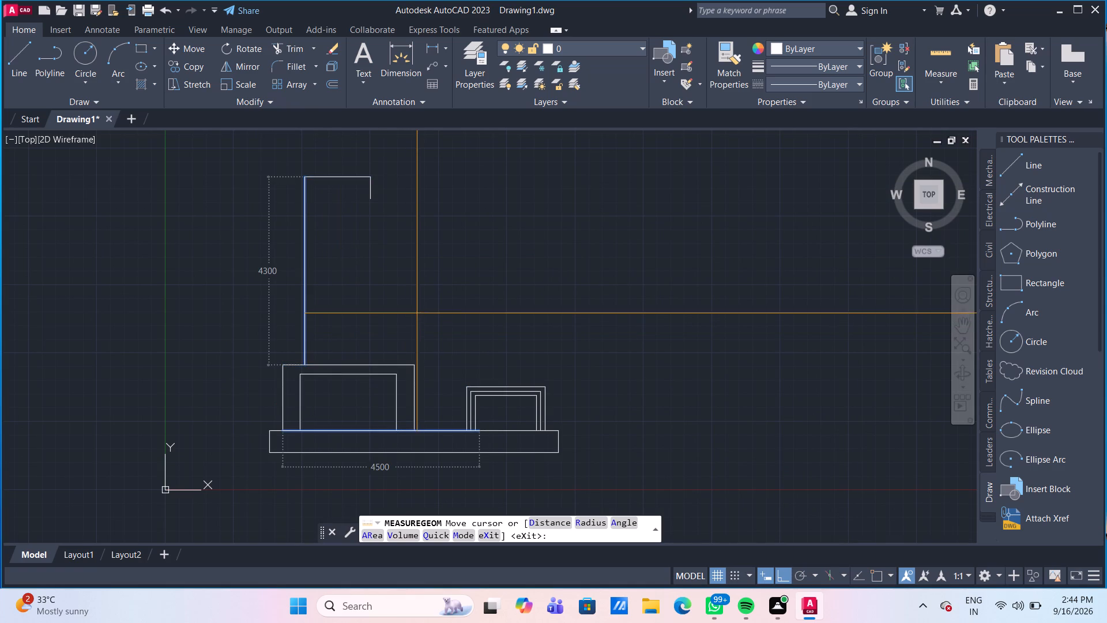
pyautogui.press('Escape')
# Erase the horizontal top line and short hanging vertical of the tall outline, keeping its long vertical line.
pyautogui.moveTo(430, 282); pyautogui.dragTo(409, 348, button='middle')
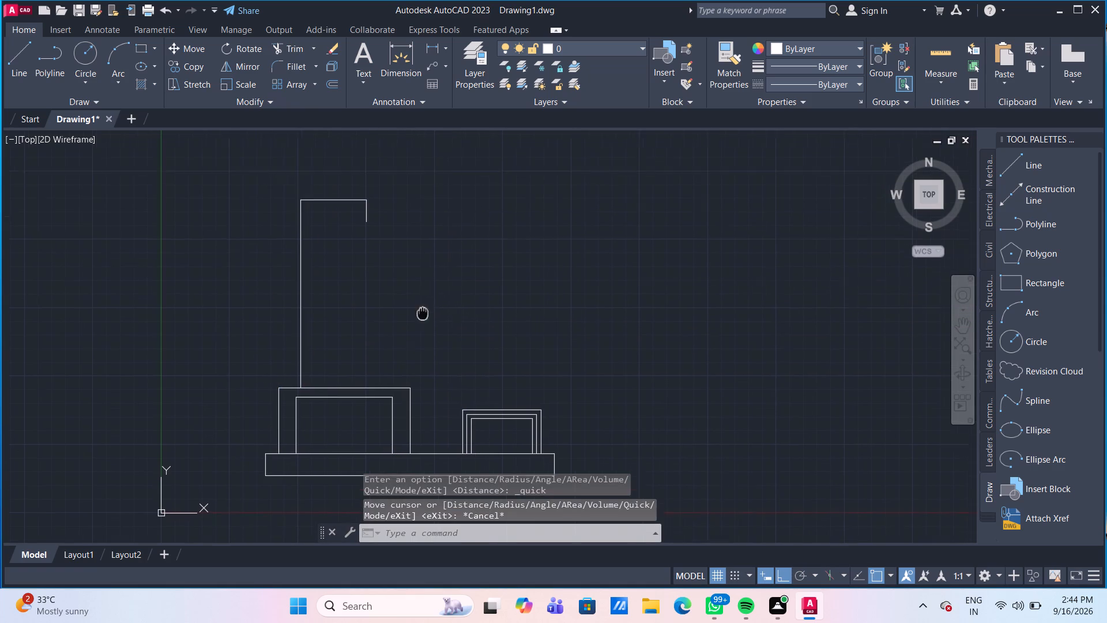
pyautogui.moveTo(409, 348); pyautogui.dragTo(401, 348, button='middle')
pyautogui.moveTo(370, 308); pyautogui.dragTo(366, 297)
pyautogui.click(303, 216)
pyautogui.press('Delete')
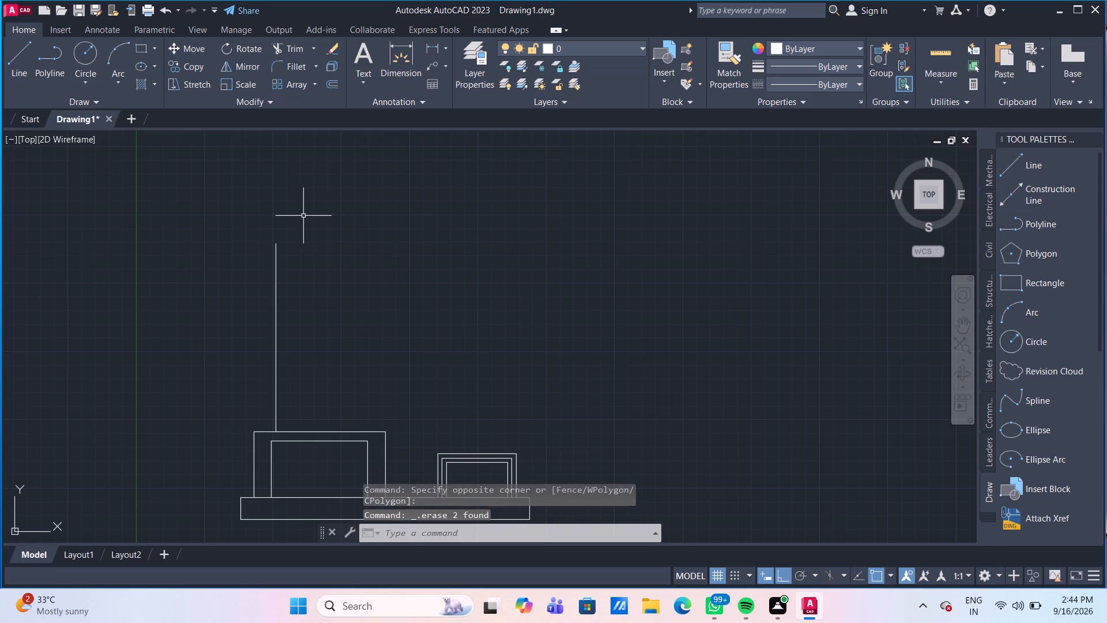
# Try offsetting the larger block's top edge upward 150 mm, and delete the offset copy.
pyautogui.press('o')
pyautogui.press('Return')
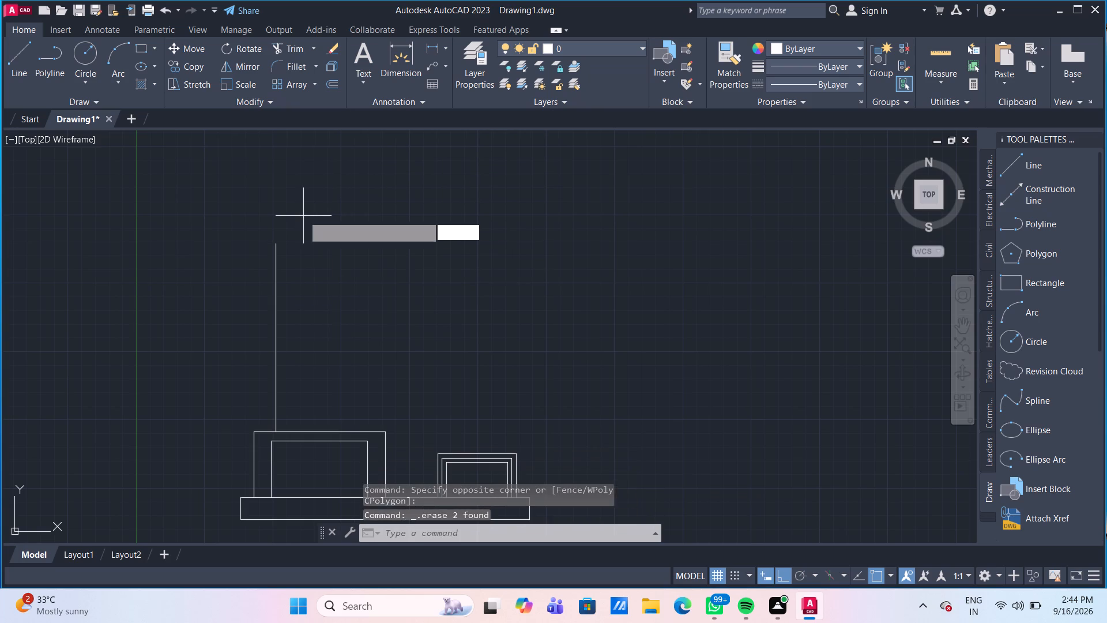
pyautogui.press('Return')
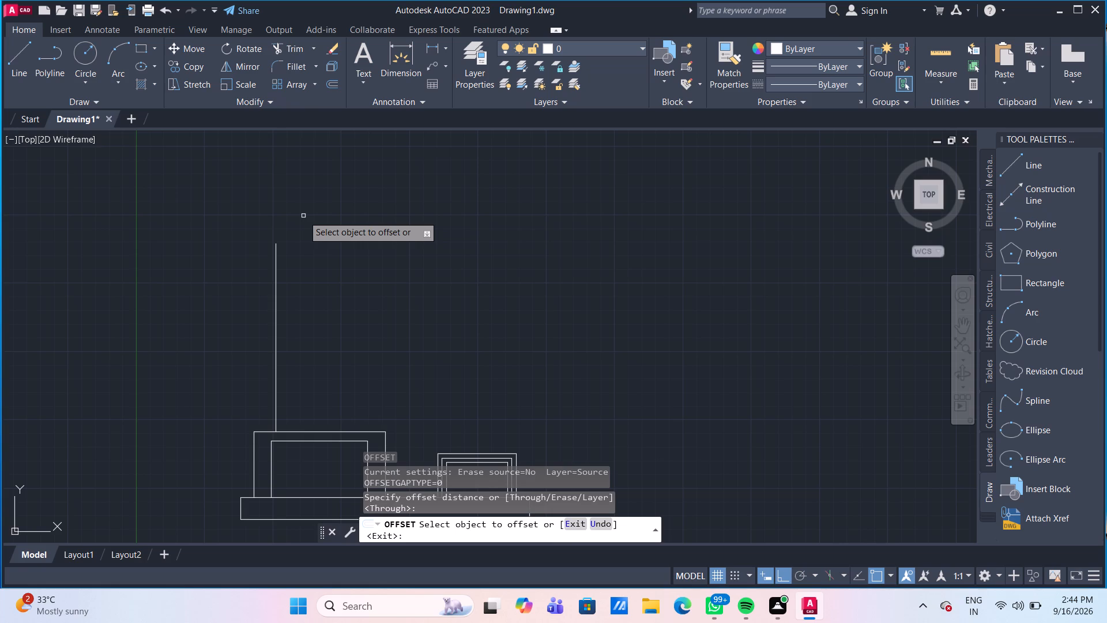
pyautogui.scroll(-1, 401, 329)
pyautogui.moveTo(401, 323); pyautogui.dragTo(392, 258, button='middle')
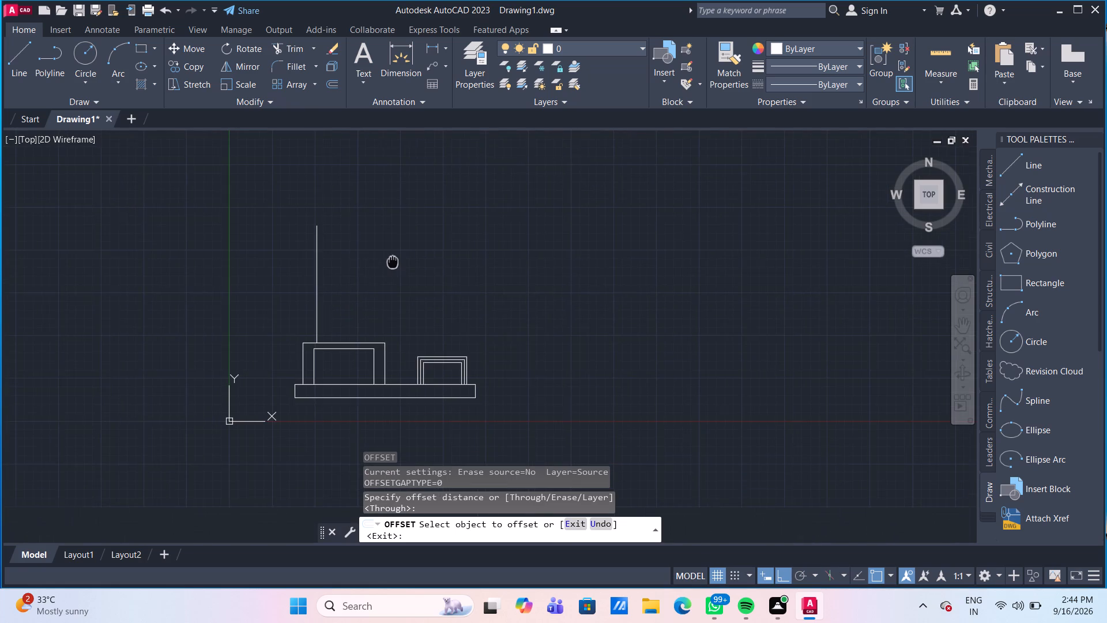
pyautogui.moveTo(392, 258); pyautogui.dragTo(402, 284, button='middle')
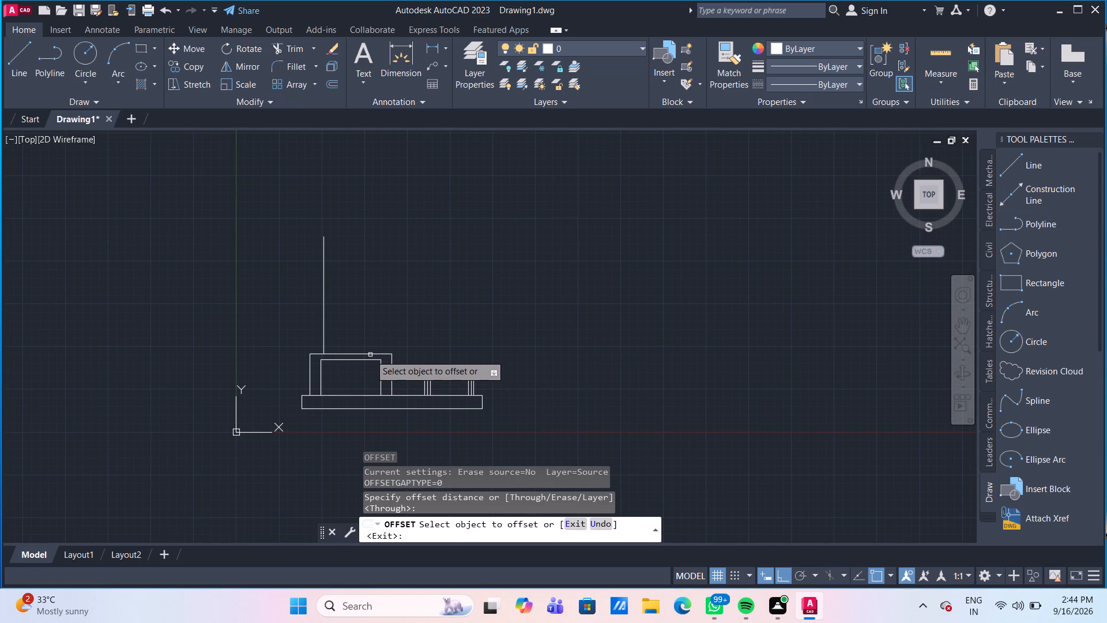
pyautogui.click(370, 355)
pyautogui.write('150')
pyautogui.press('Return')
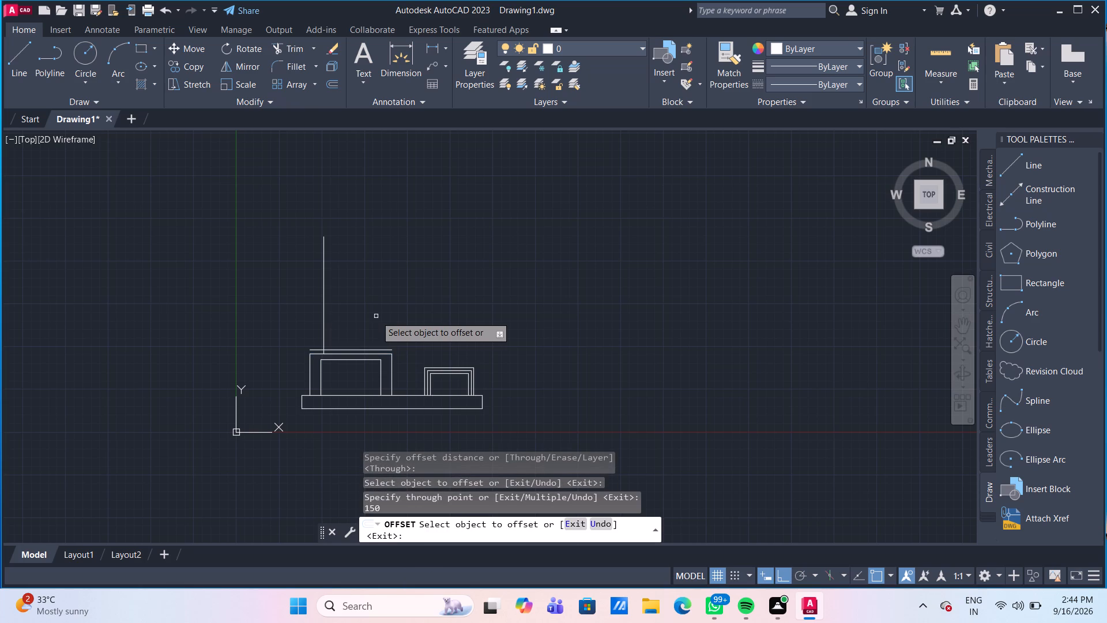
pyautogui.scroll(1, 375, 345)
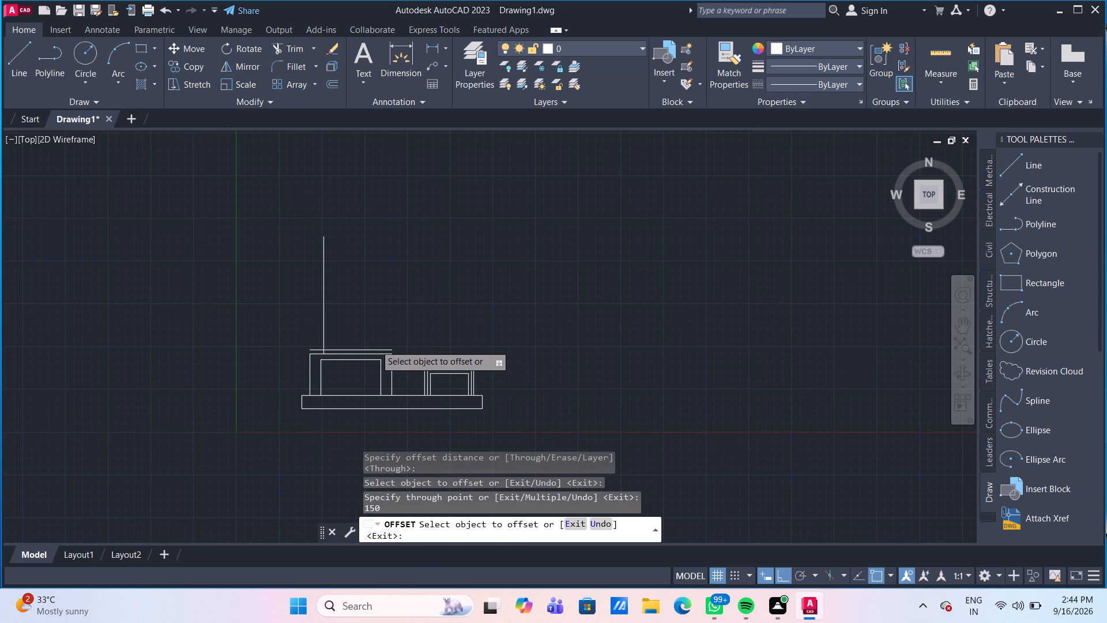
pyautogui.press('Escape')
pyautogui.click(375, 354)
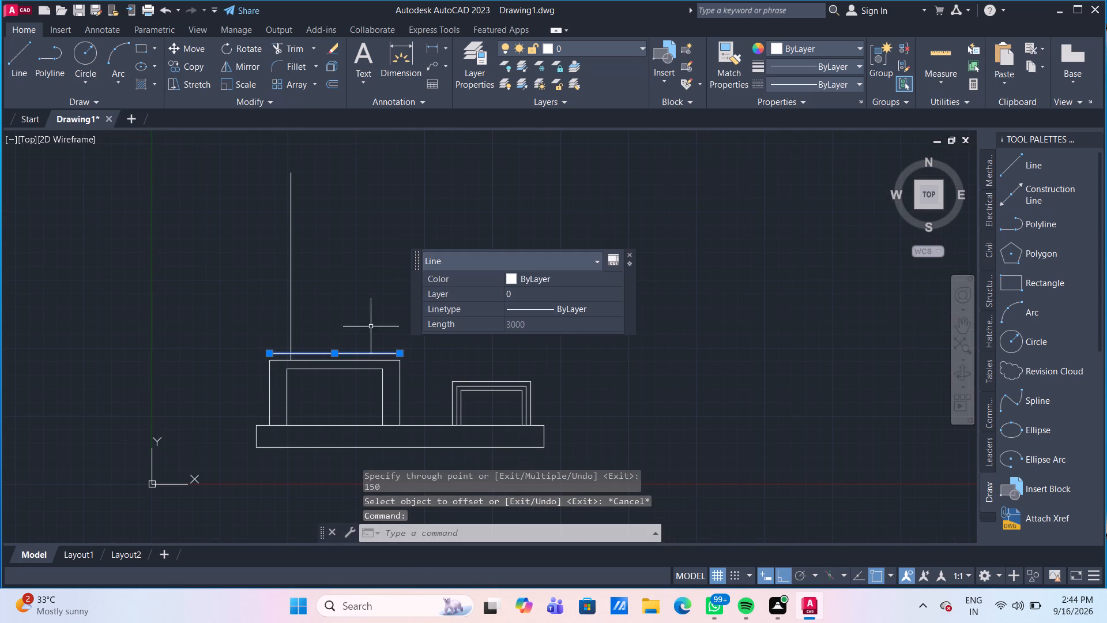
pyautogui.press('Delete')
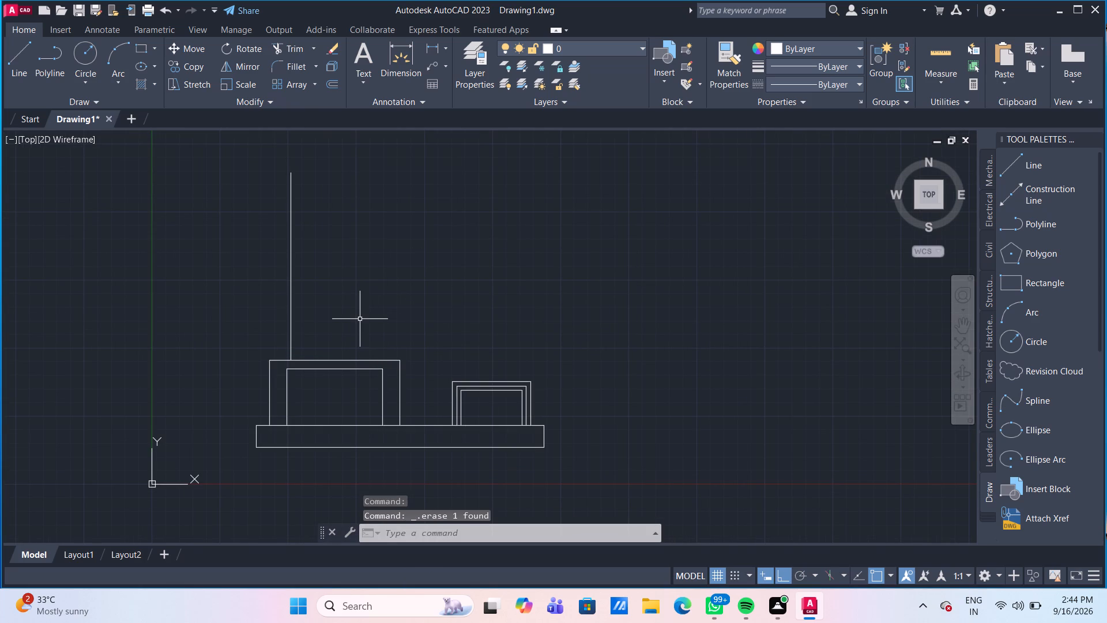
# Offset the larger block's top edge upward 1500 mm.
pyautogui.press('o')
pyautogui.press('Return')
pyautogui.press('Return')
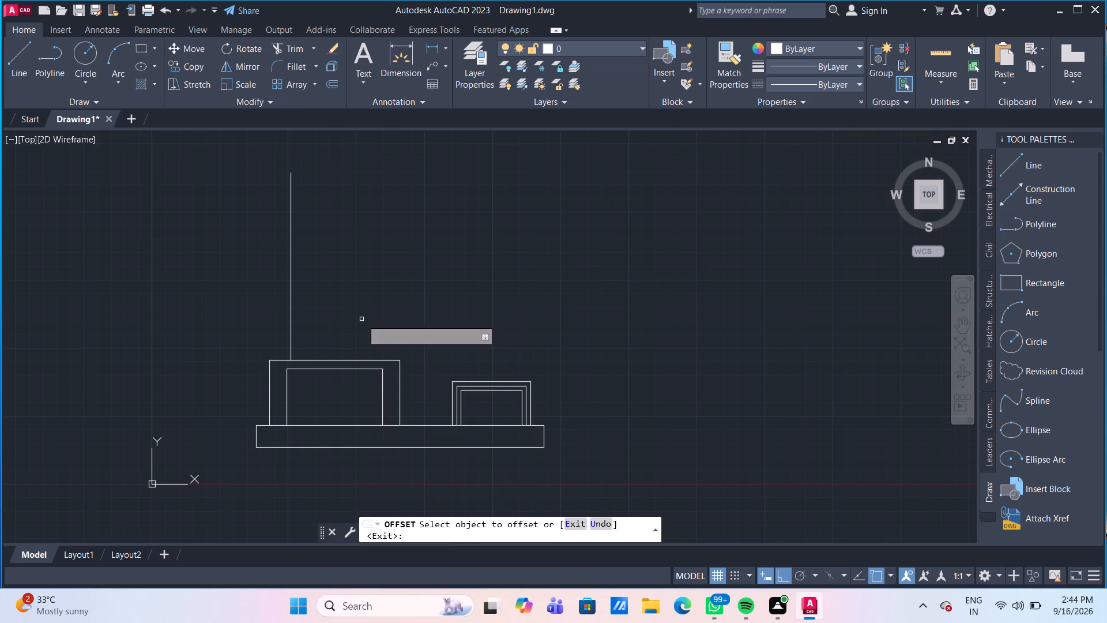
pyautogui.click(363, 359)
pyautogui.write('1500')
pyautogui.press('Return')
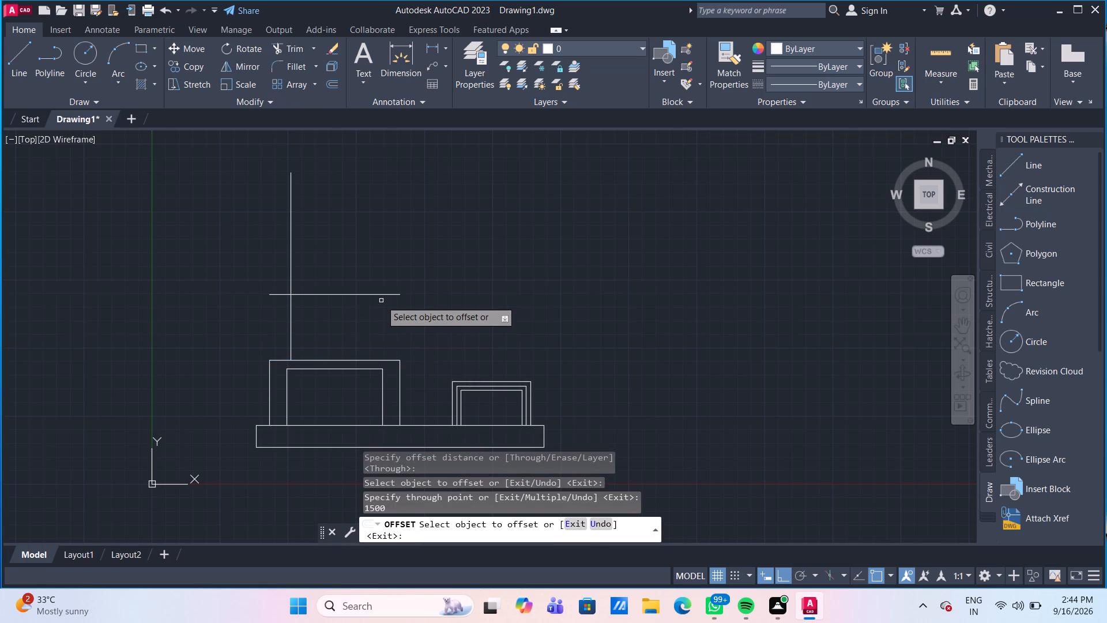
# Offset the horizontal line above the larger block upward by another 1500 mm.
pyautogui.scroll(-2, 400, 322)
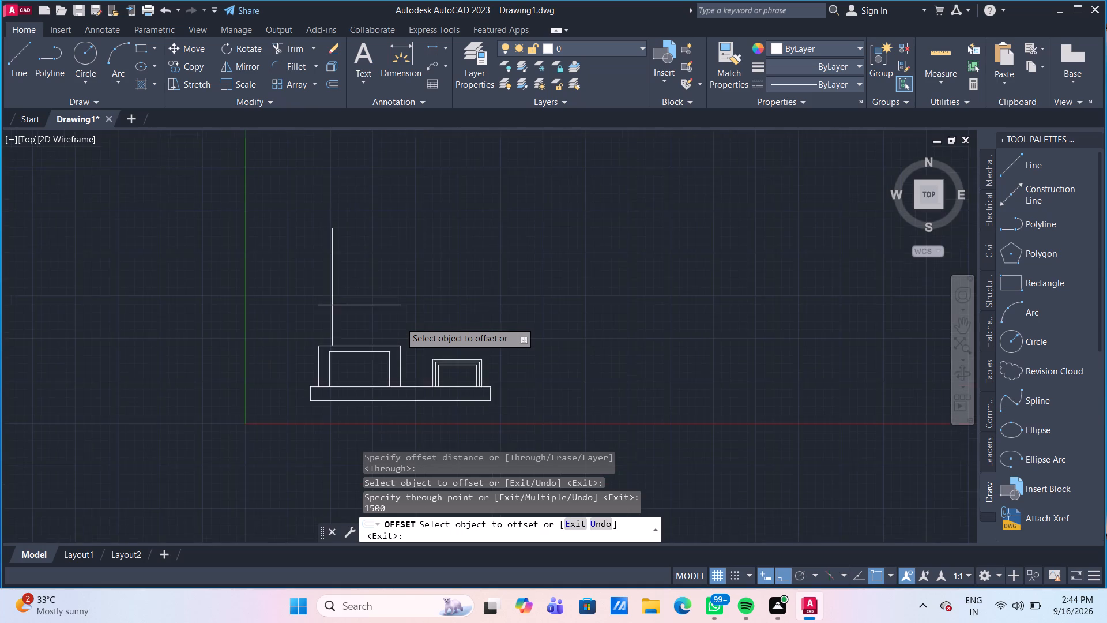
pyautogui.scroll(-1, 406, 329)
pyautogui.scroll(3, 400, 331)
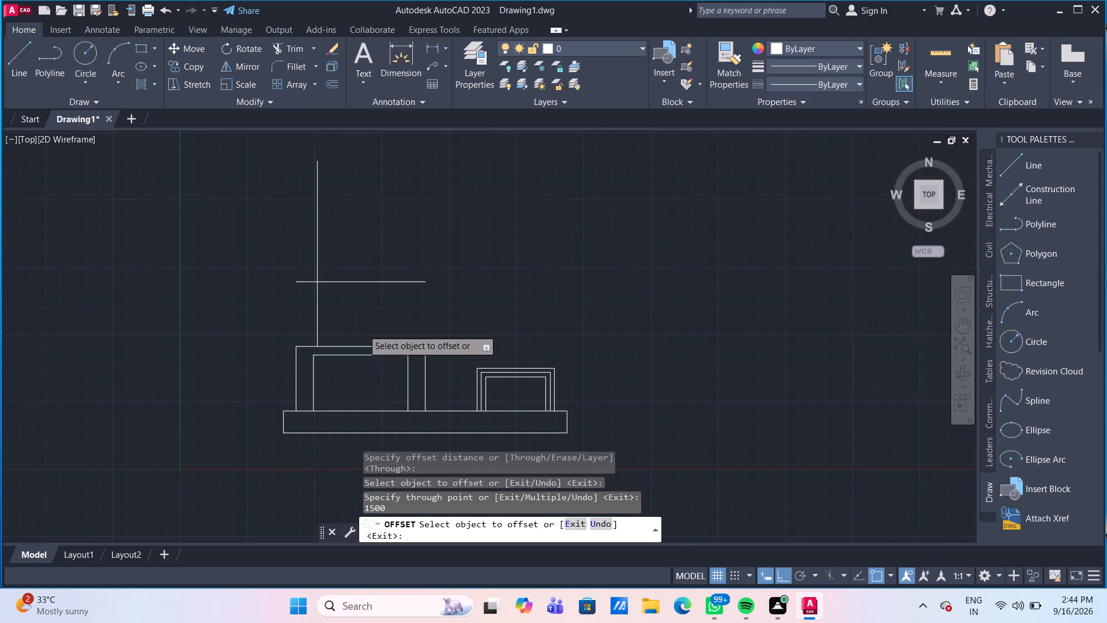
pyautogui.scroll(1, 363, 329)
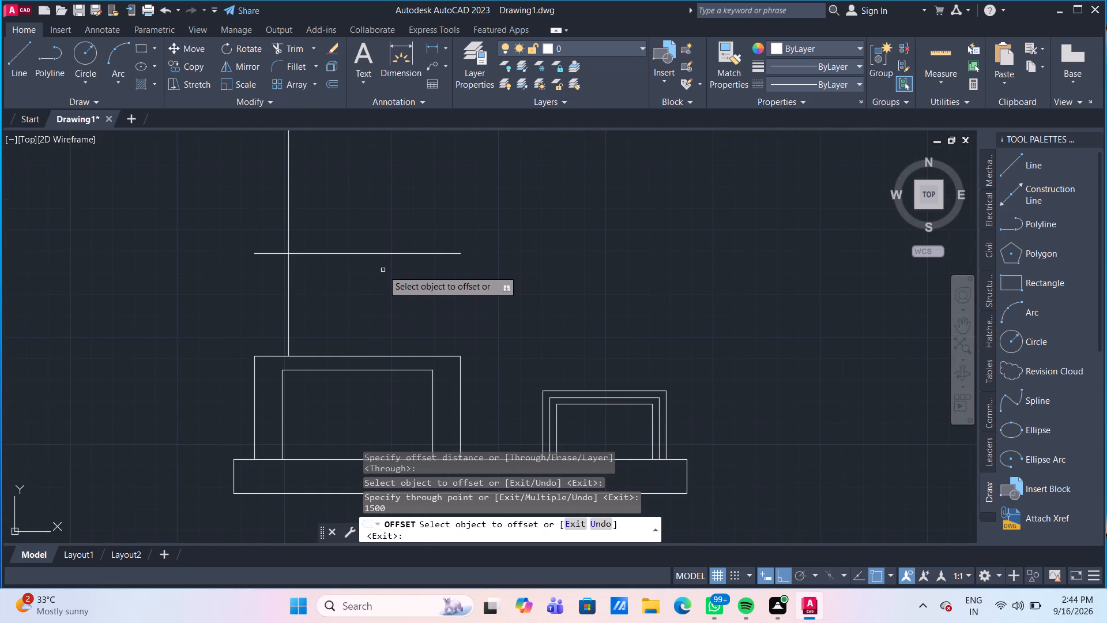
pyautogui.click(385, 254)
pyautogui.scroll(-1, 403, 186)
pyautogui.moveTo(403, 186); pyautogui.dragTo(404, 185, button='middle')
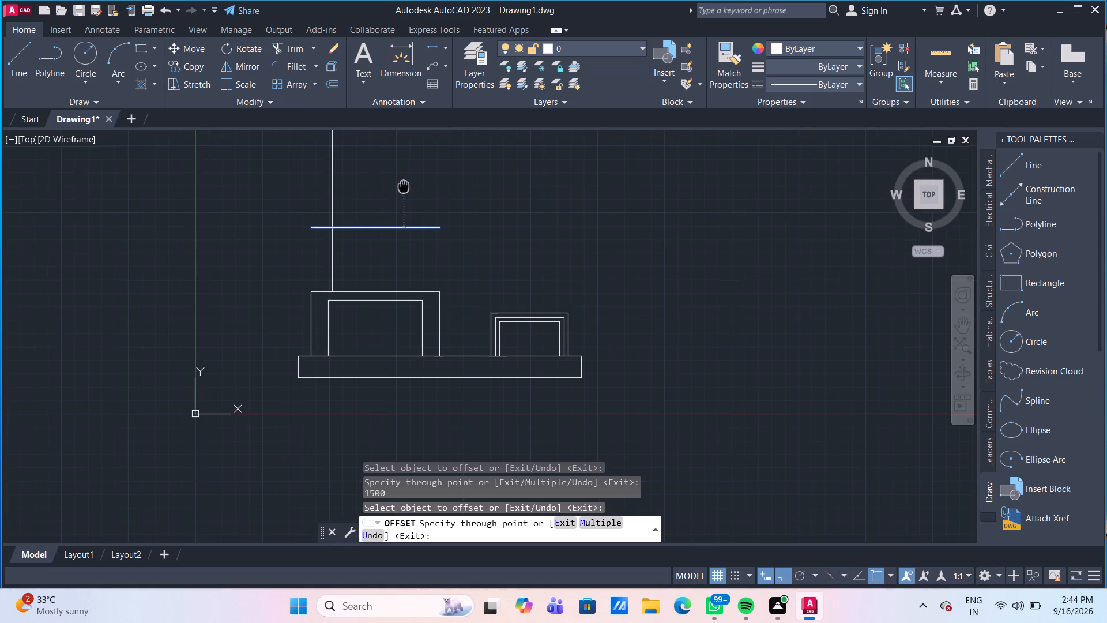
pyautogui.moveTo(404, 185); pyautogui.dragTo(400, 244, button='middle')
pyautogui.write('1500')
pyautogui.press('Return')
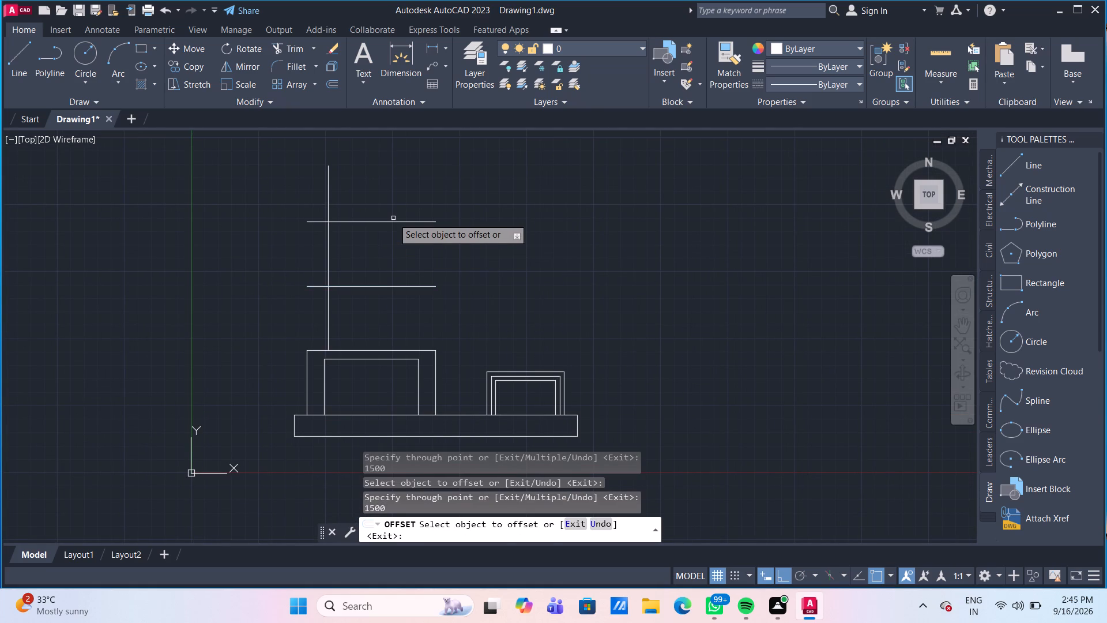
# Offset the uppermost horizontal line upward 1500 mm to add a third level line above the larger block.
pyautogui.click(394, 222)
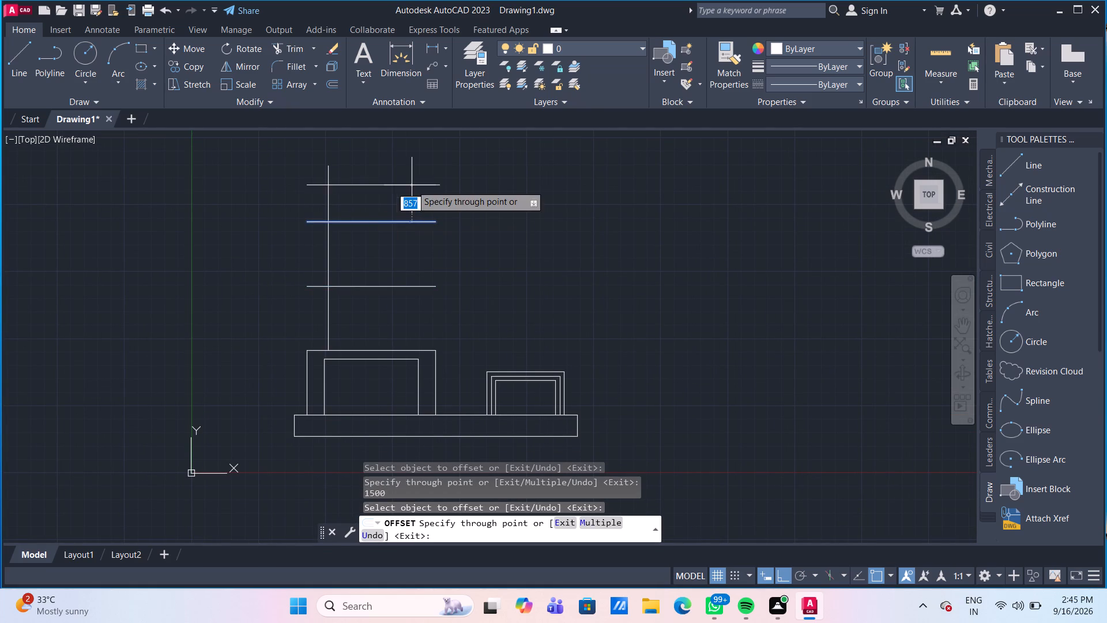
pyautogui.moveTo(419, 161); pyautogui.dragTo(404, 234, button='middle')
pyautogui.scroll(-1, 419, 161)
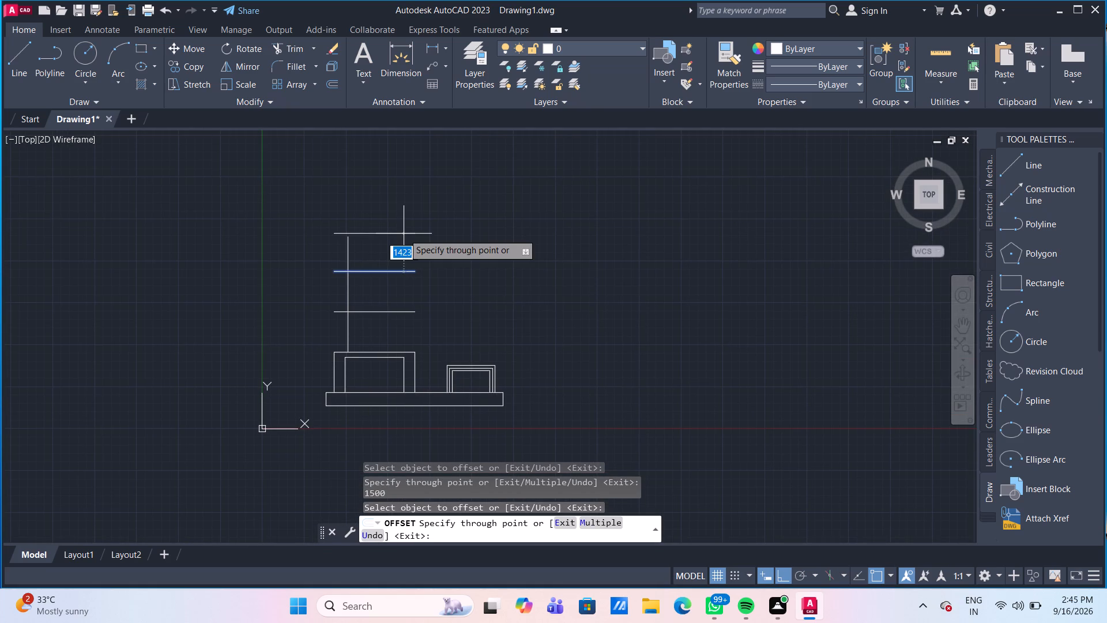
pyautogui.write('1500')
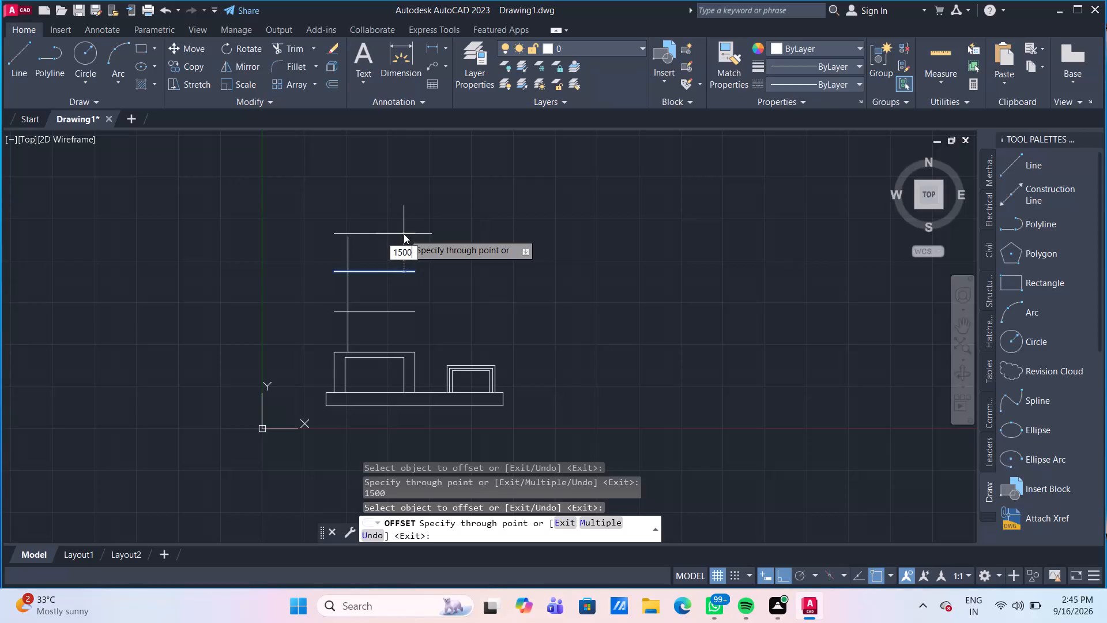
pyautogui.press('Return')
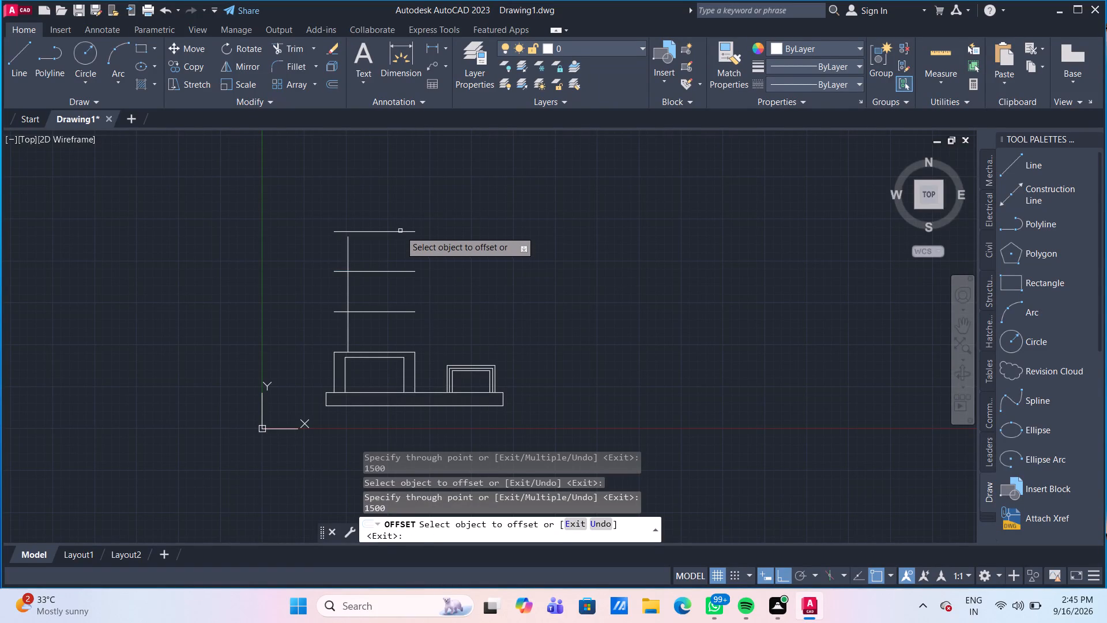
# Offset the uppermost horizontal level line upward 500 mm.
pyautogui.click(400, 231)
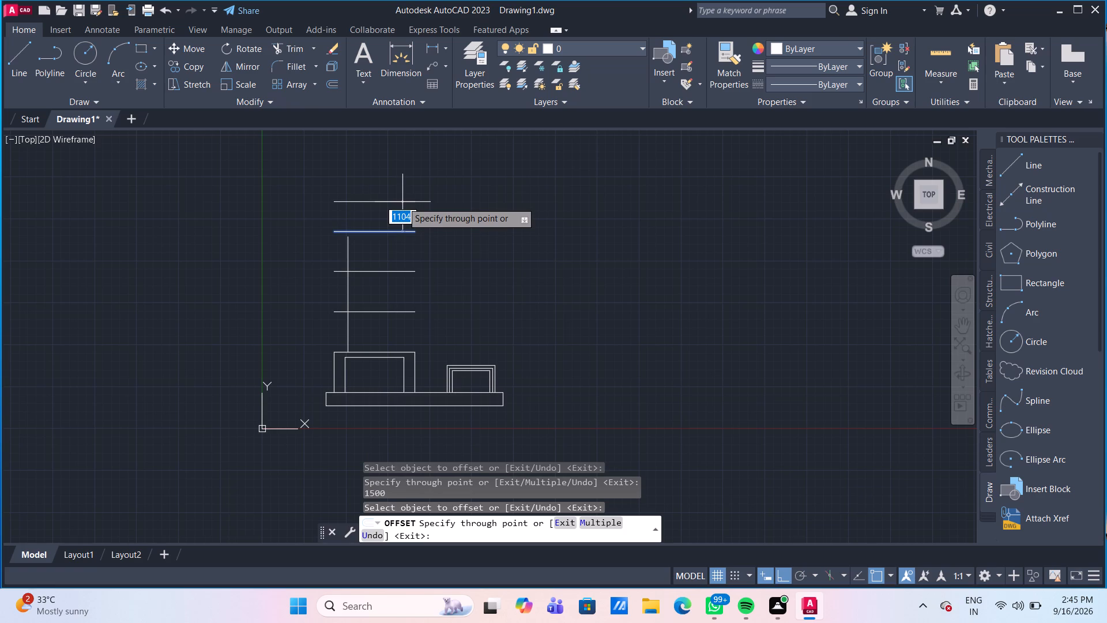
pyautogui.write('75')
pyautogui.press('BackSpace')
pyautogui.press('BackSpace')
pyautogui.write('500')
pyautogui.press('Return')
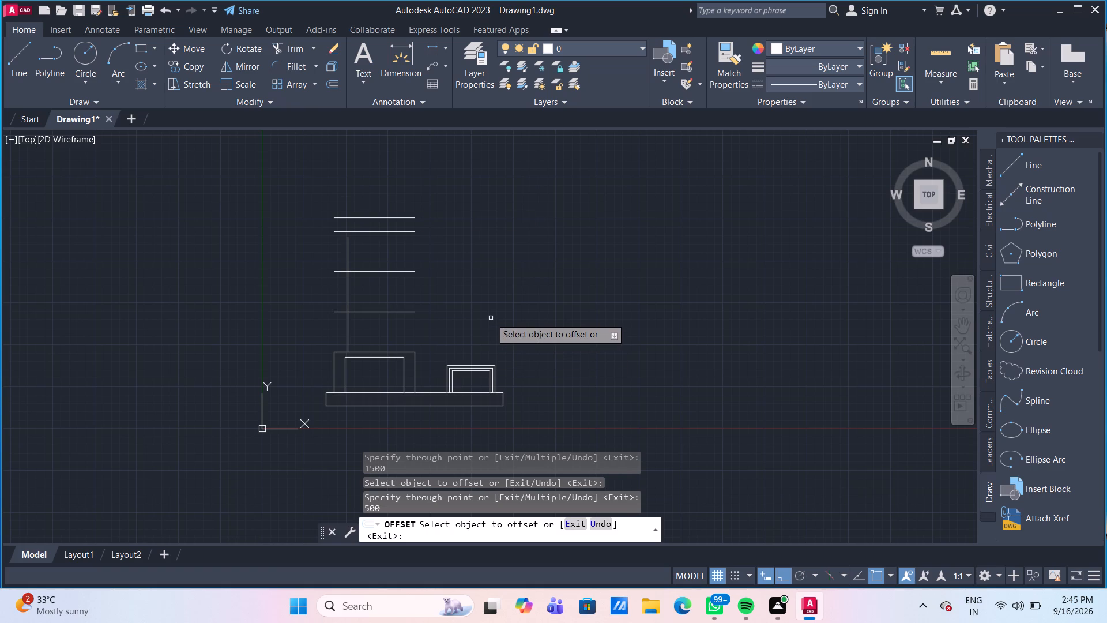
pyautogui.press('Escape')
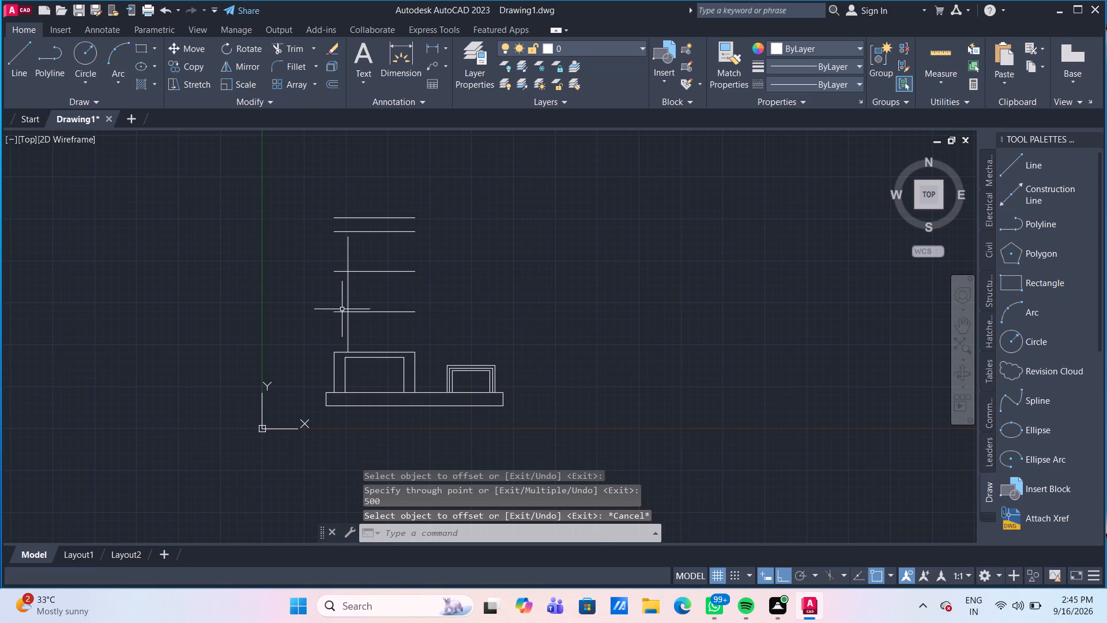
# Move the four level lines above the larger block horizontally so their left ends meet the vertical line.
pyautogui.scroll(1, 341, 307)
pyautogui.click(337, 333)
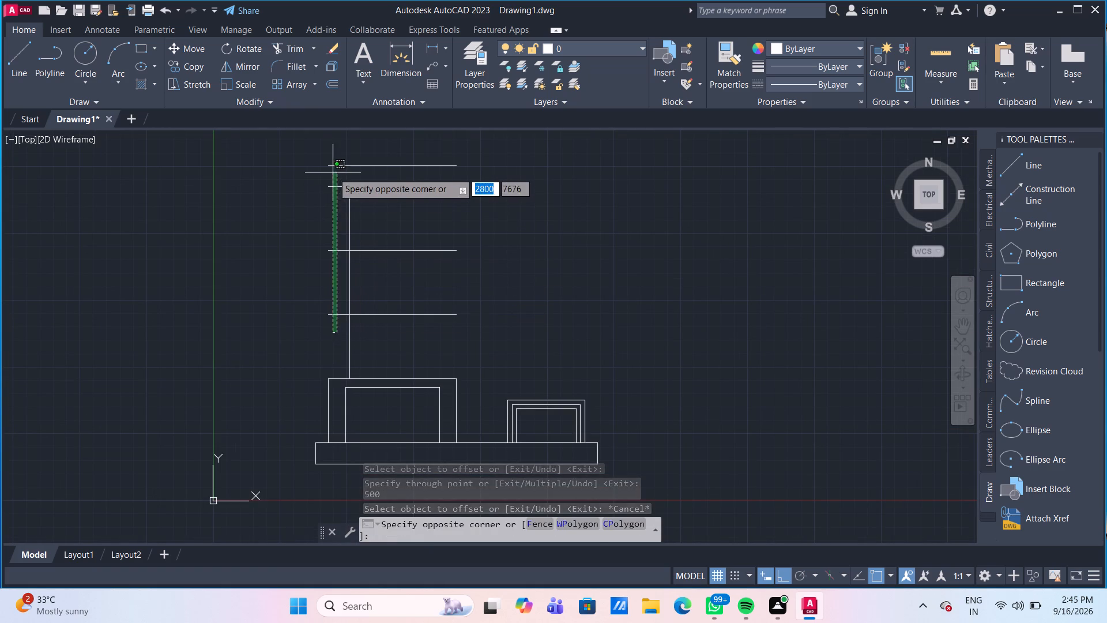
pyautogui.click(297, 152)
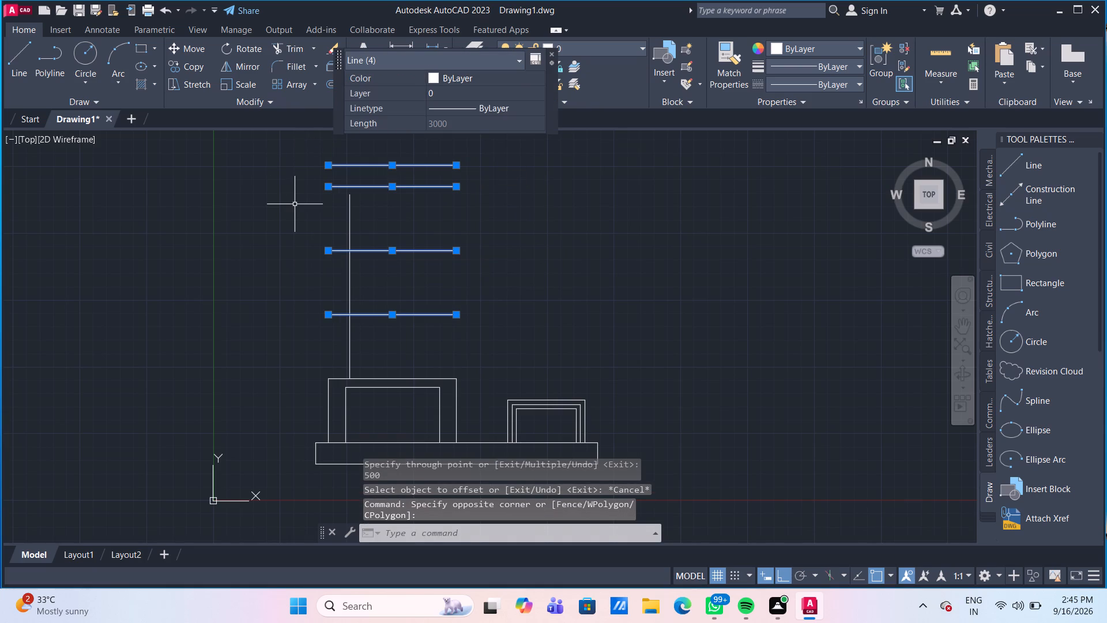
pyautogui.press('m')
pyautogui.press('Return')
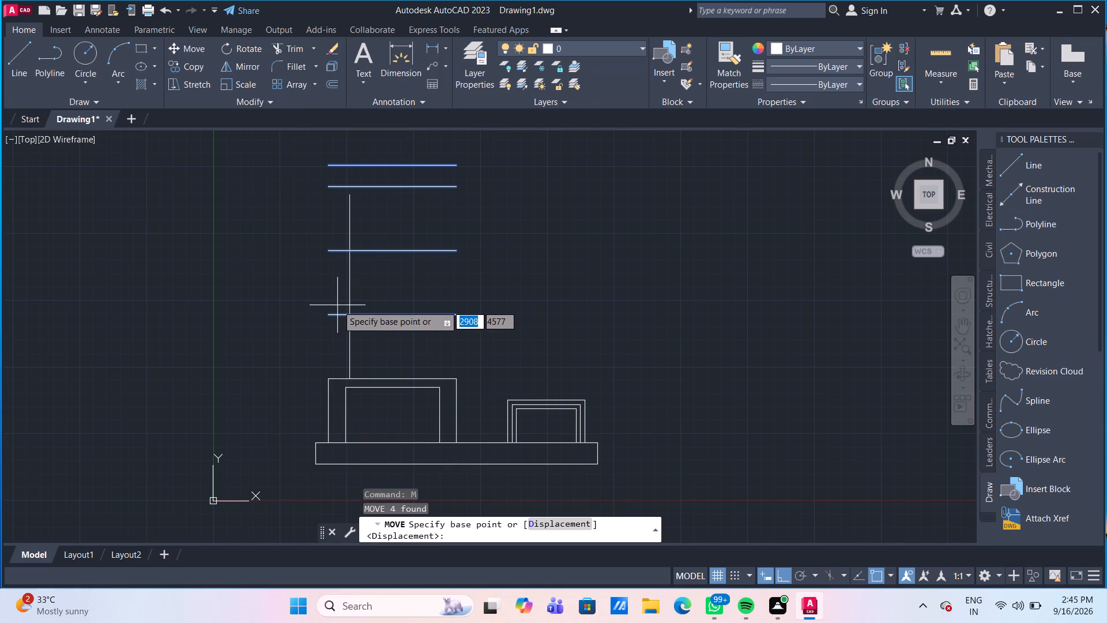
pyautogui.click(332, 316)
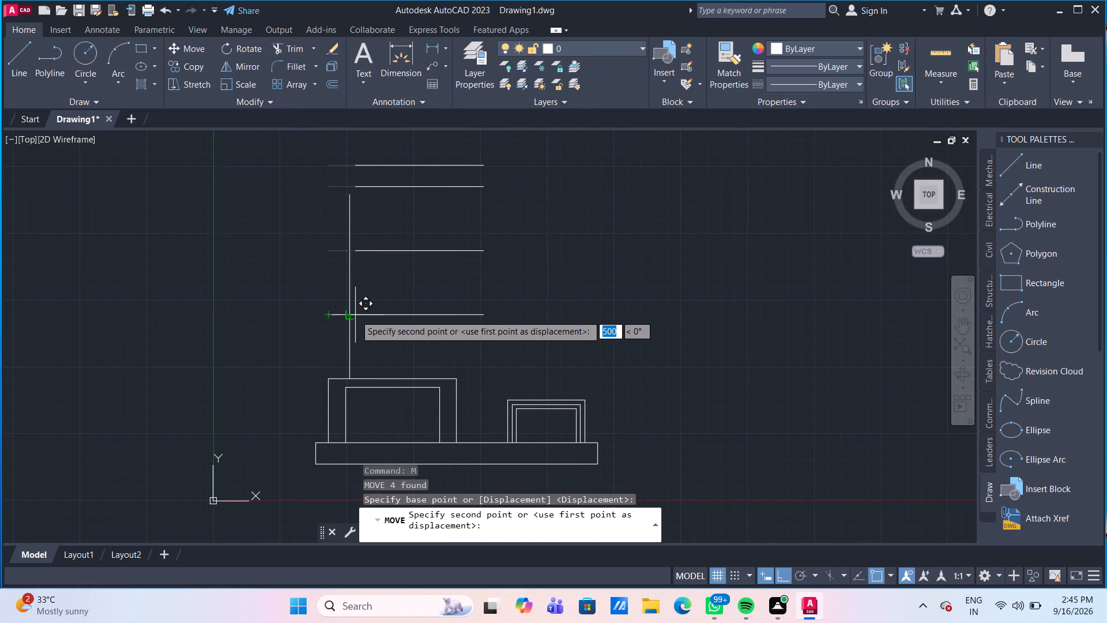
pyautogui.click(353, 313)
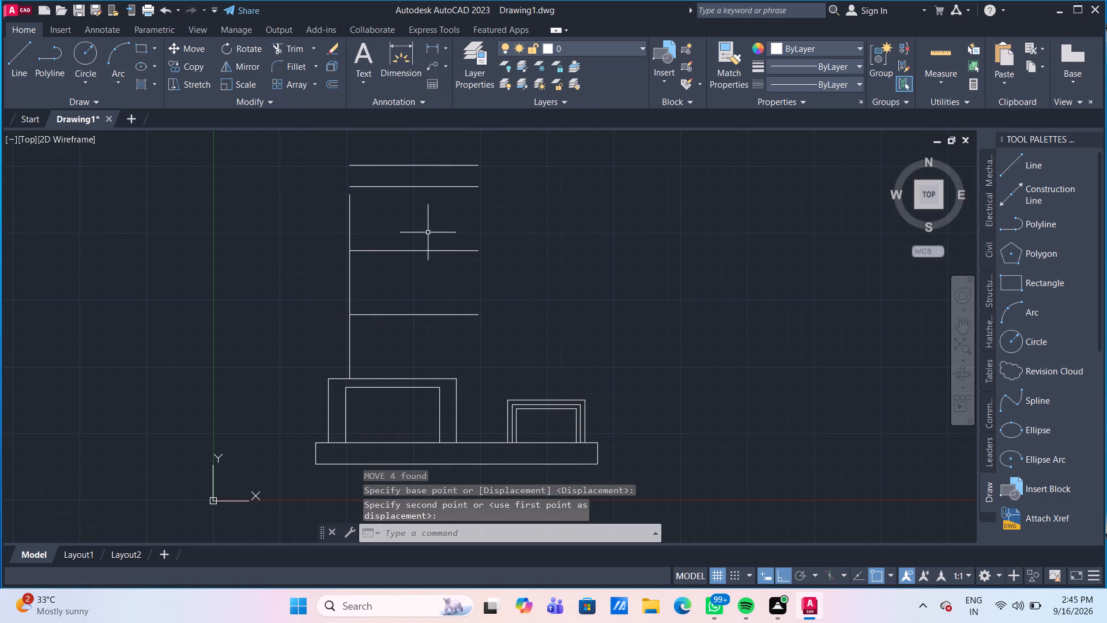
# Quick-measure the lengths and spacings of the level lines above the larger block.
pyautogui.moveTo(430, 233); pyautogui.dragTo(332, 226, button='middle')
pyautogui.scroll(-1, 333, 229)
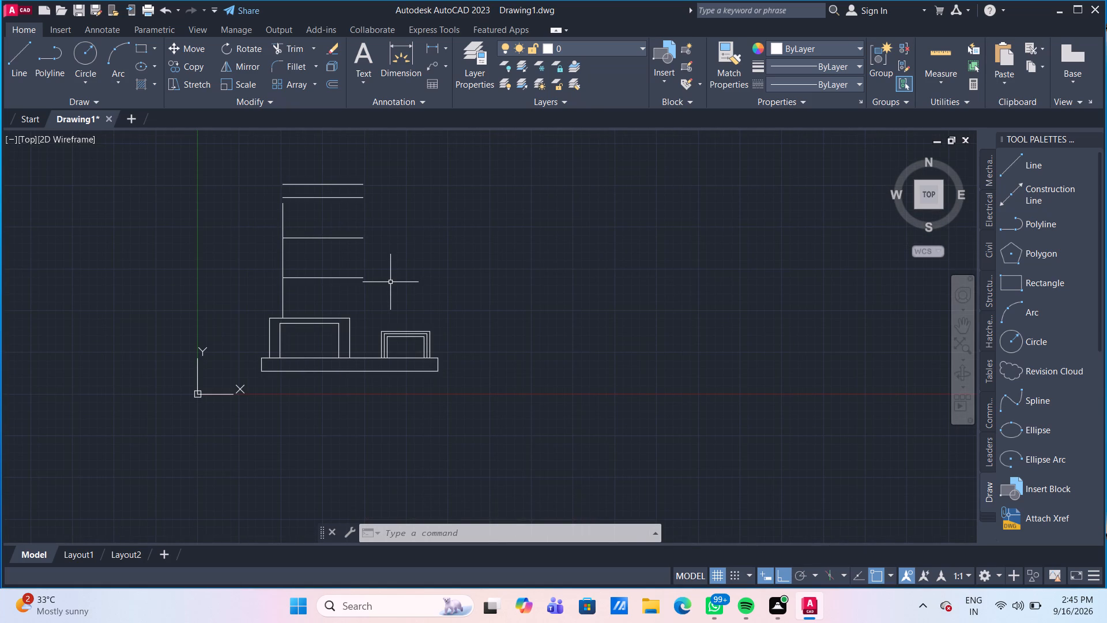
pyautogui.moveTo(392, 286); pyautogui.dragTo(412, 312, button='middle')
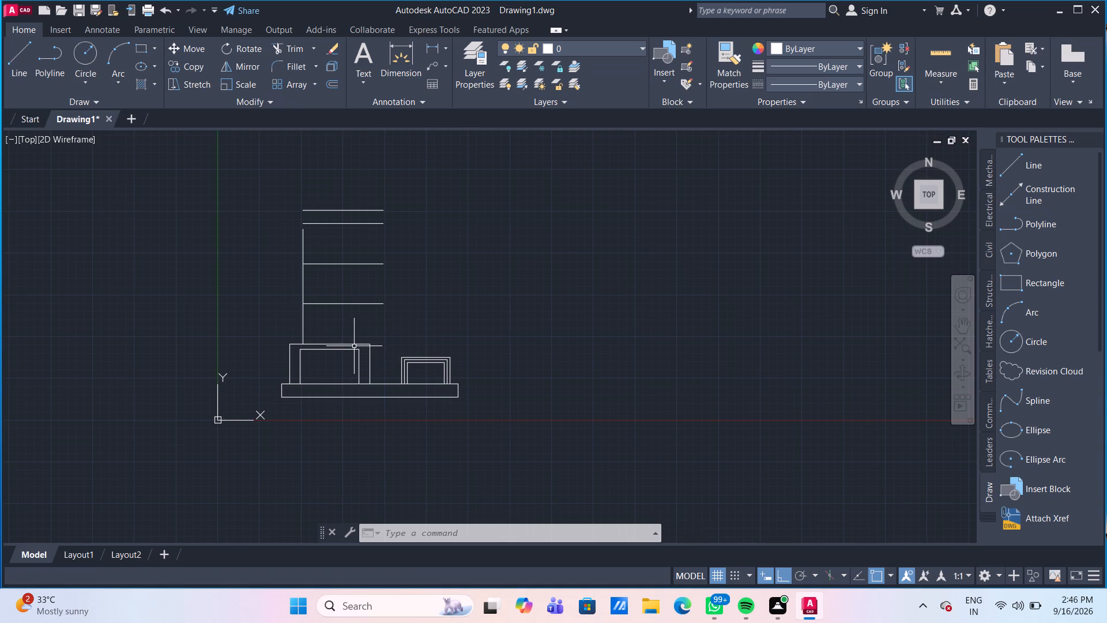
pyautogui.scroll(2, 333, 378)
pyautogui.moveTo(346, 344); pyautogui.dragTo(305, 348, button='middle')
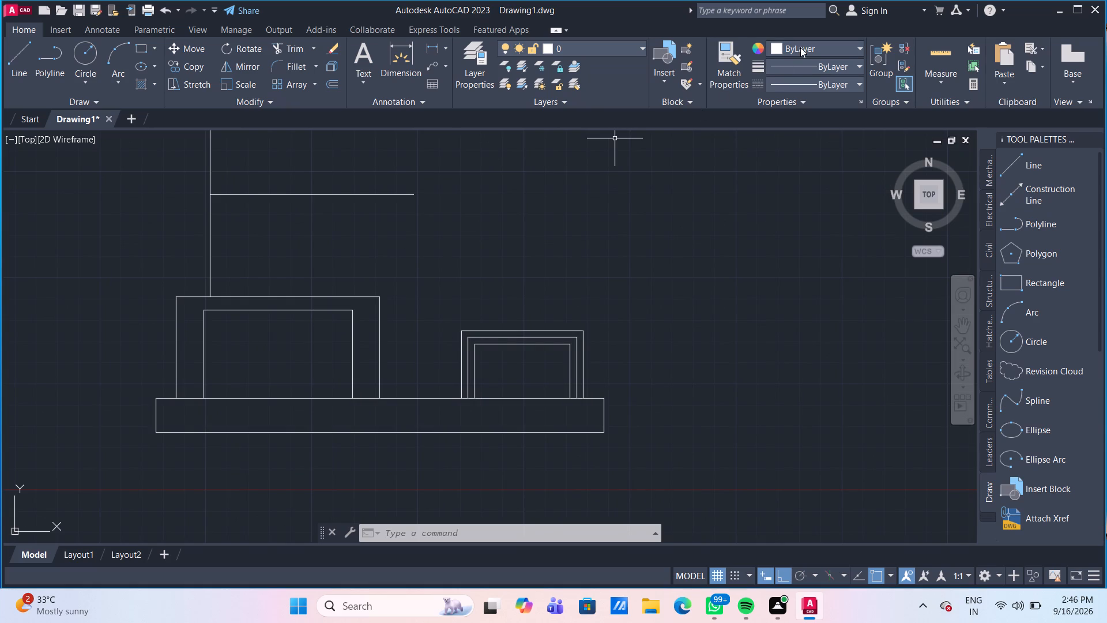
pyautogui.click(955, 54)
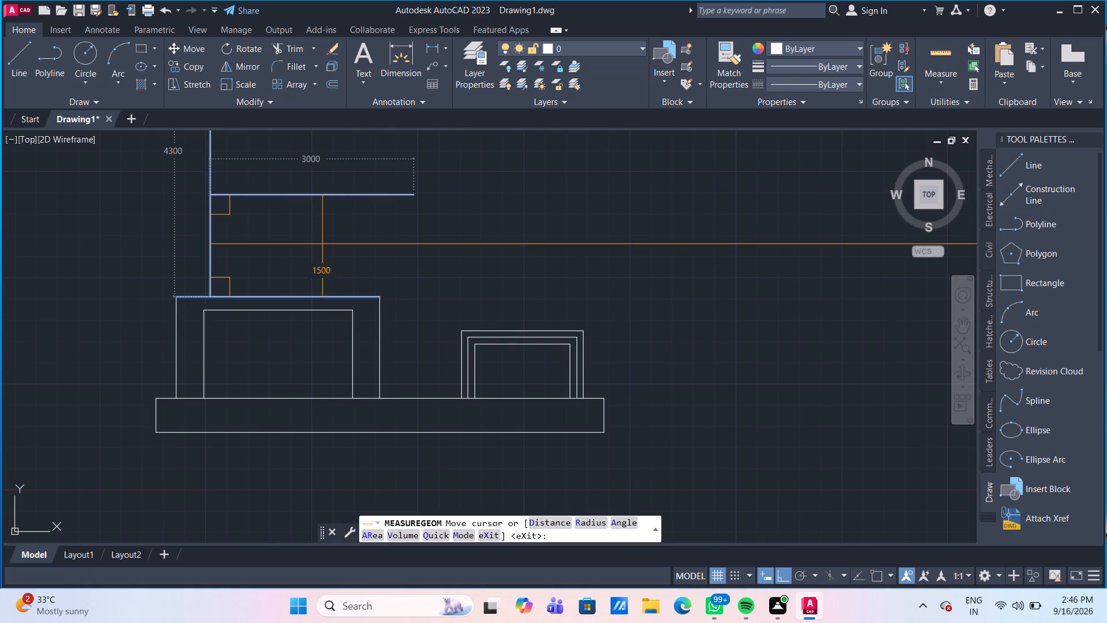
pyautogui.moveTo(366, 242); pyautogui.dragTo(341, 366, button='middle')
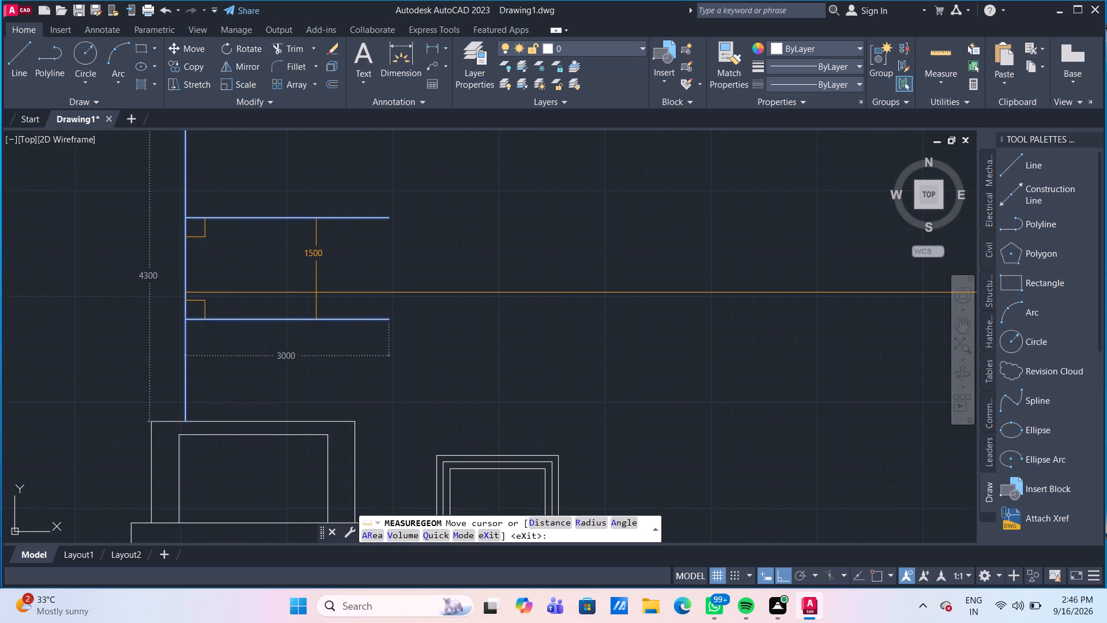
pyautogui.moveTo(332, 207); pyautogui.dragTo(304, 325, button='middle')
pyautogui.scroll(-1, 304, 325)
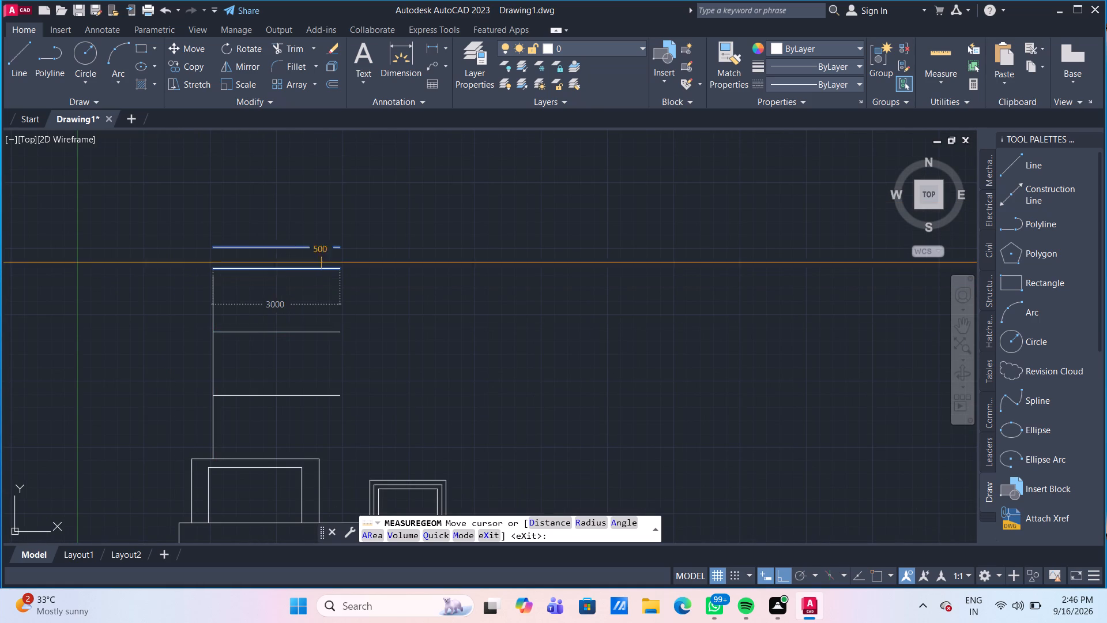
pyautogui.press('Escape')
# Extend the vertical line above the larger block up to the topmost level line.
pyautogui.moveTo(321, 334); pyautogui.dragTo(319, 282, button='middle')
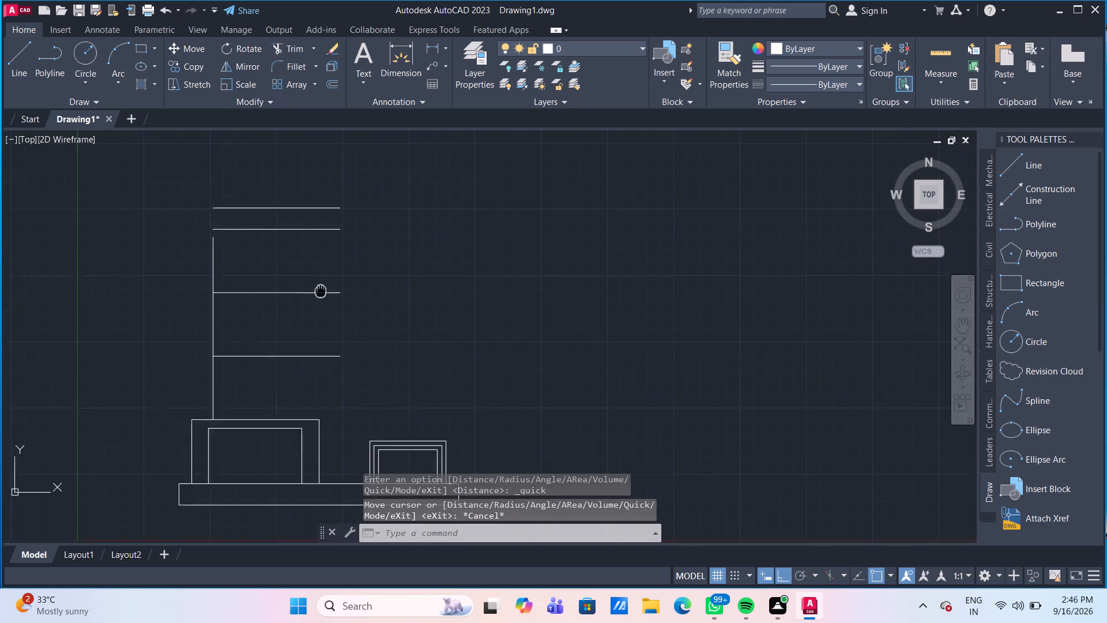
pyautogui.moveTo(319, 282); pyautogui.dragTo(308, 252, button='middle')
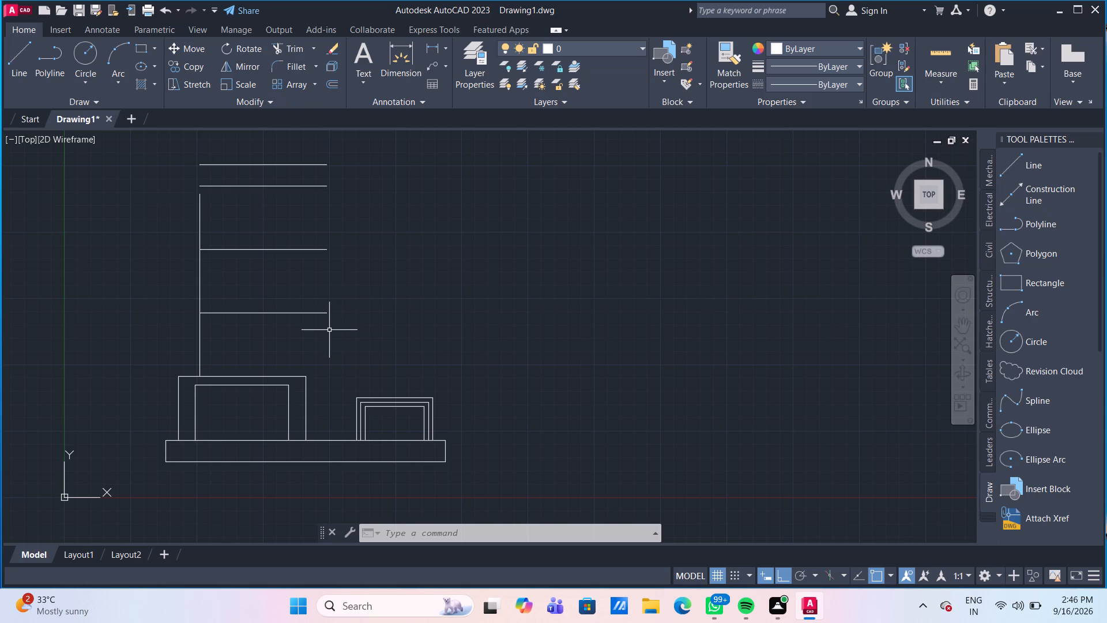
pyautogui.moveTo(328, 333); pyautogui.dragTo(326, 379, button='middle')
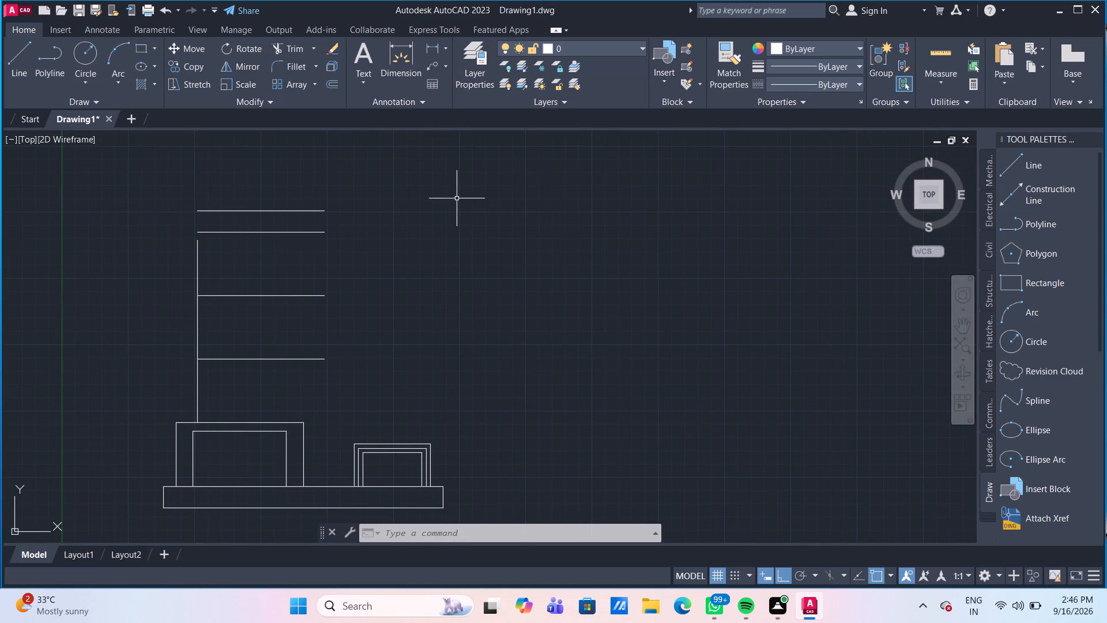
pyautogui.write('EX')
pyautogui.press('Return')
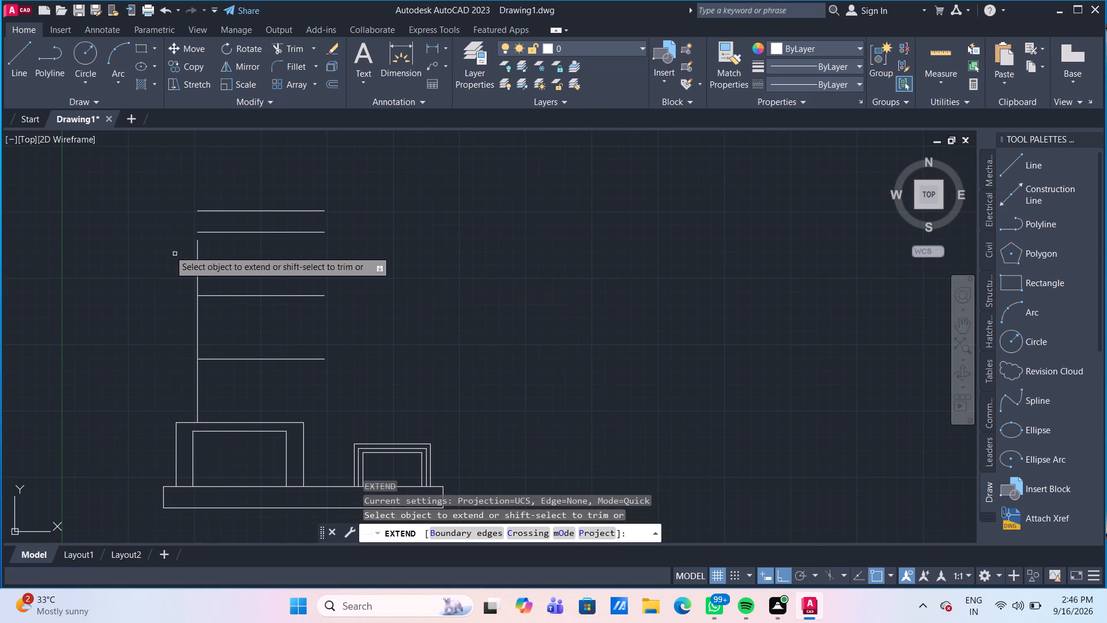
pyautogui.click(198, 251)
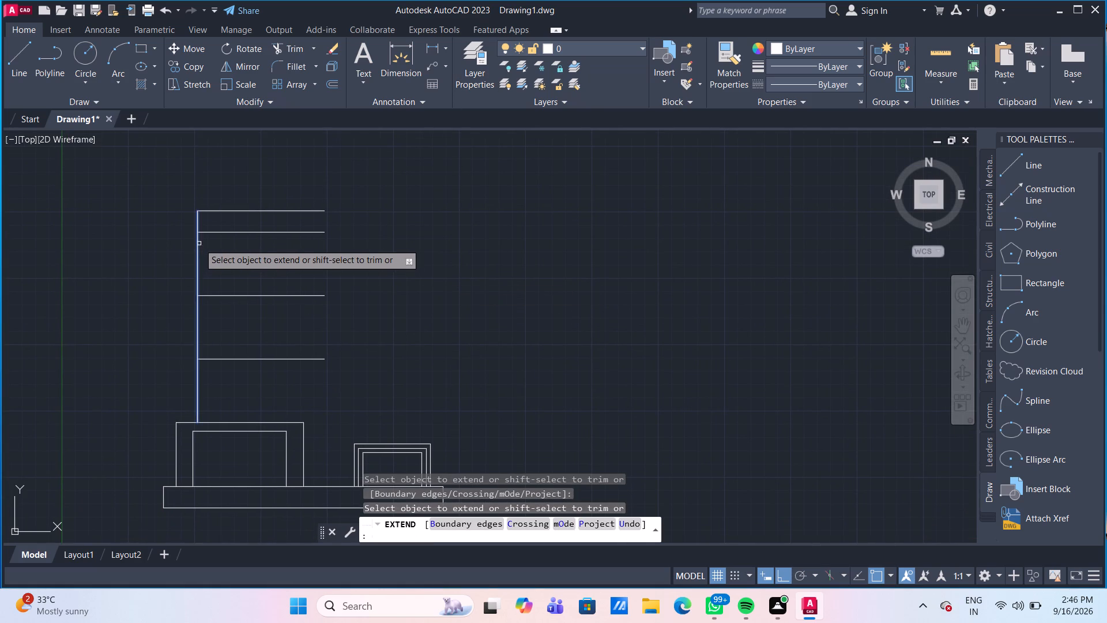
pyautogui.click(199, 243)
pyautogui.press('Escape')
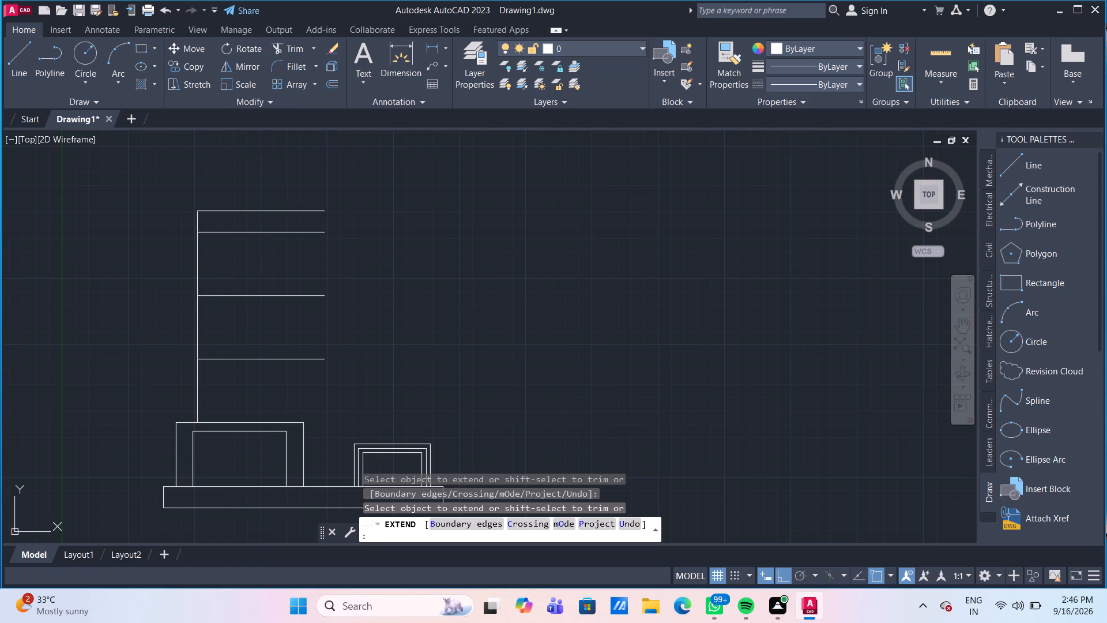
# Draw a vertical line about 372 mm long upward from the smaller block's top edge, near its right end.
pyautogui.scroll(-3, 348, 298)
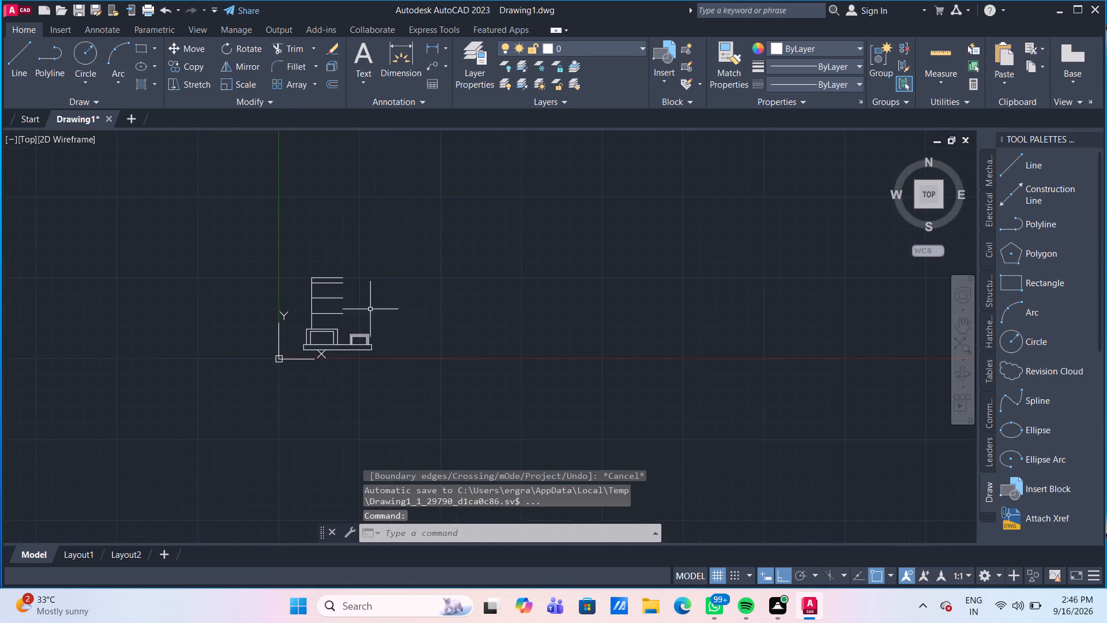
pyautogui.scroll(2, 382, 316)
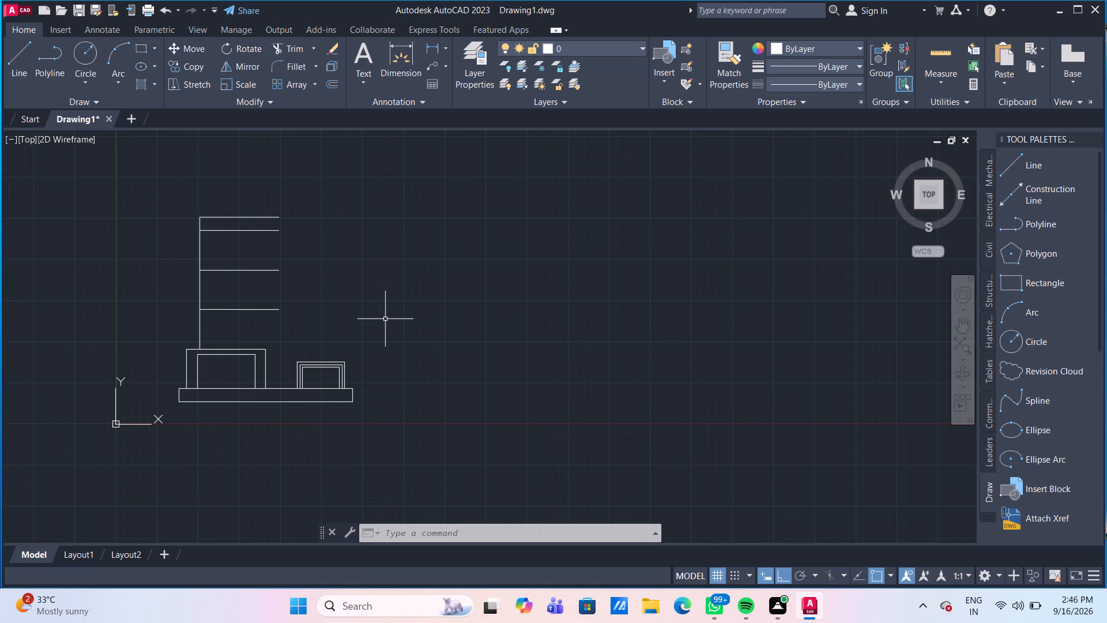
pyautogui.scroll(2, 338, 384)
pyautogui.scroll(1, 350, 322)
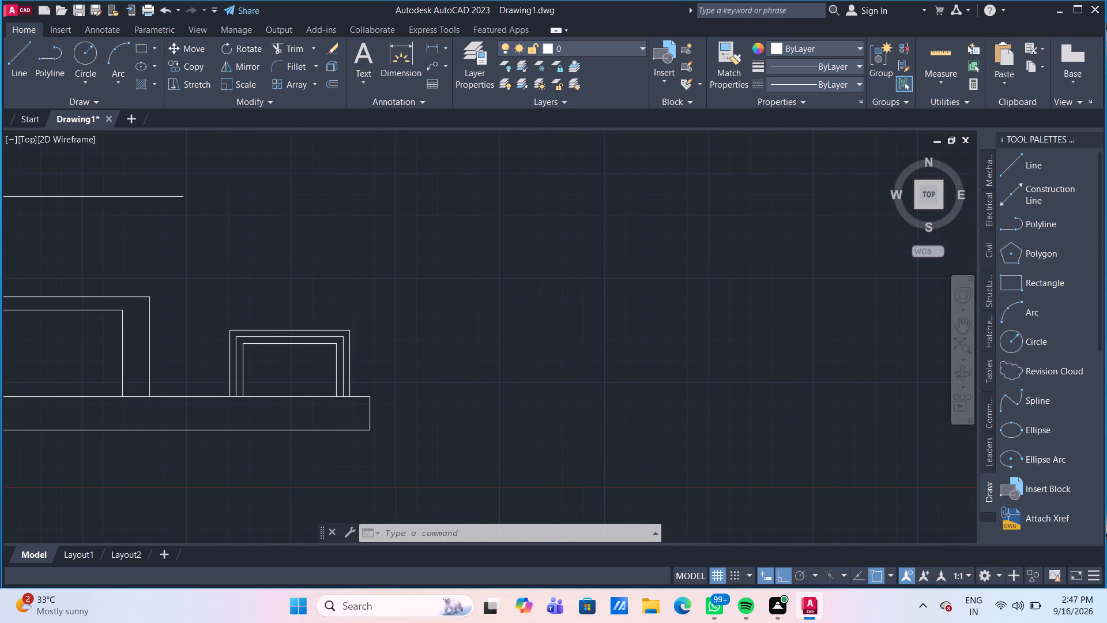
pyautogui.click(27, 62)
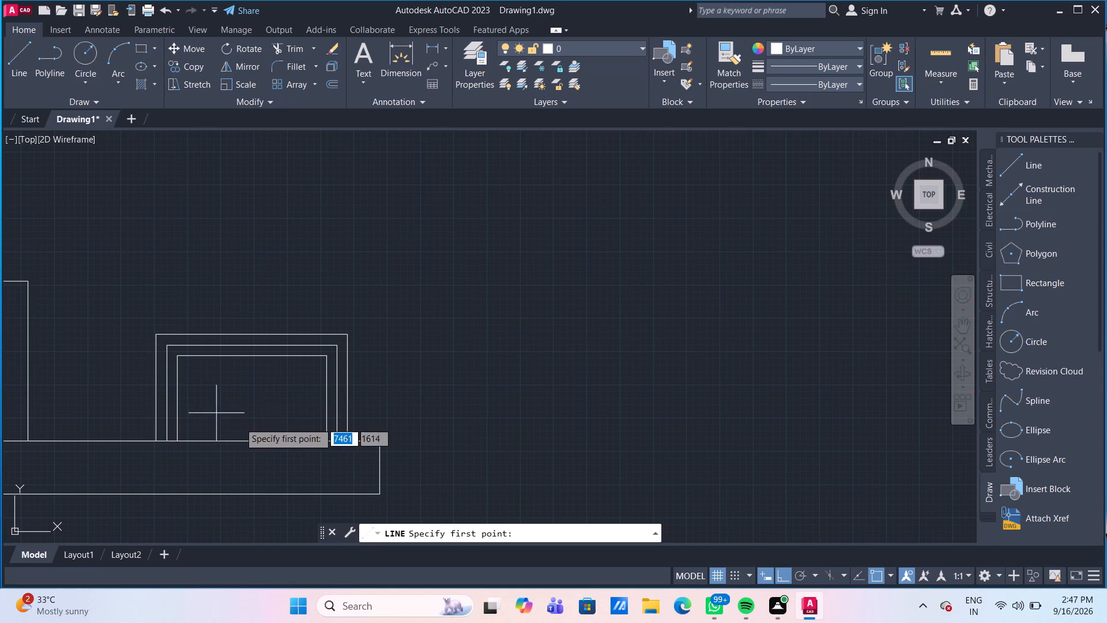
pyautogui.scroll(1, 334, 348)
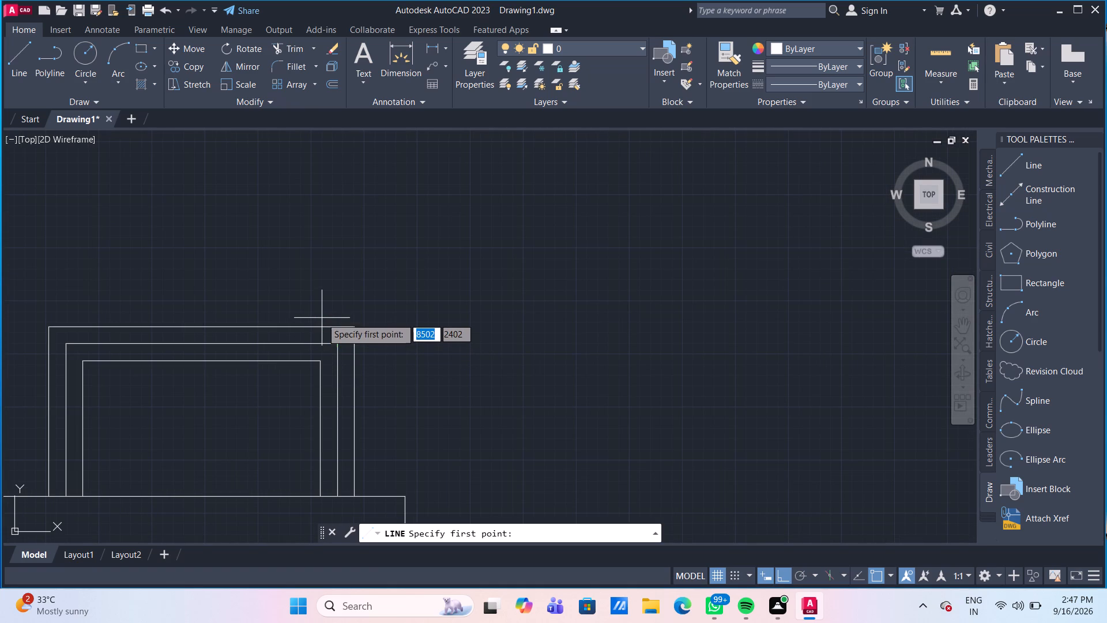
pyautogui.click(327, 326)
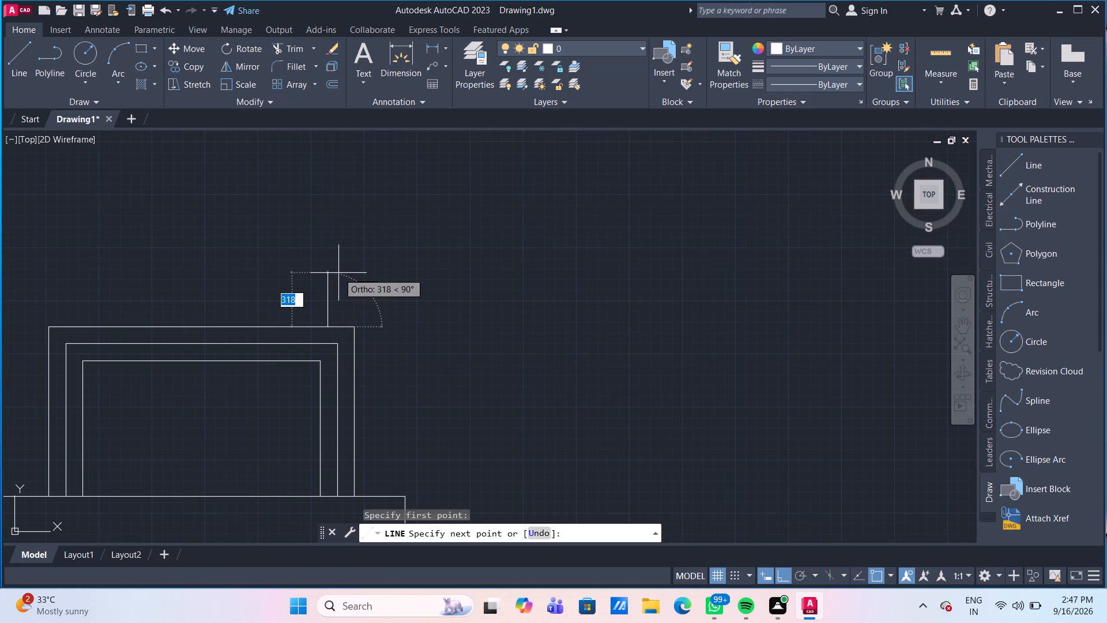
pyautogui.click(338, 264)
pyautogui.scroll(-1, 351, 264)
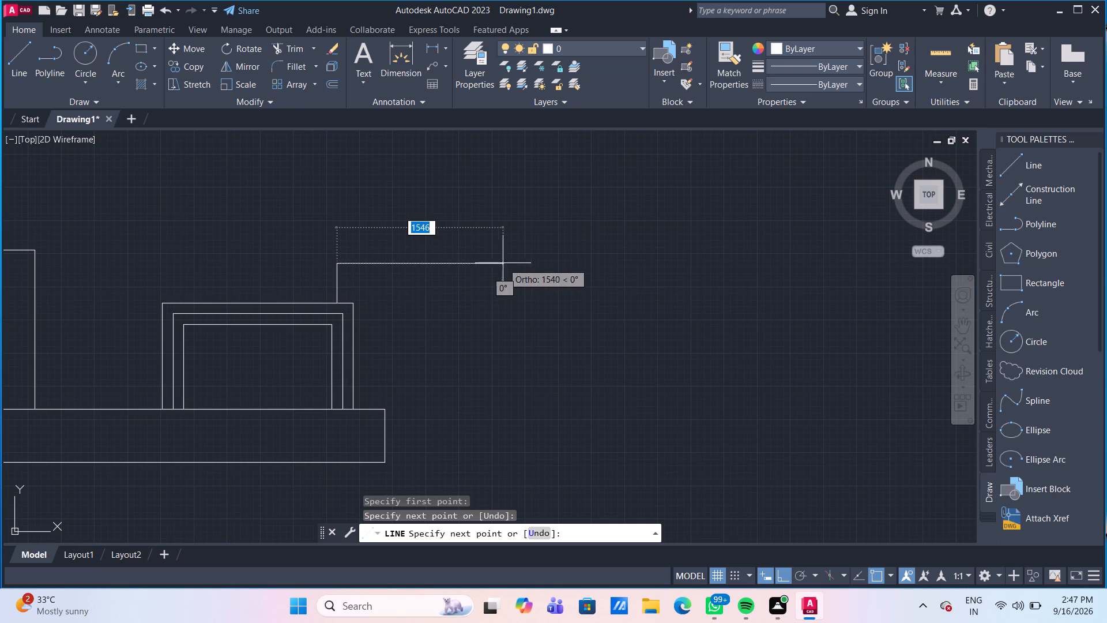
pyautogui.press('Escape')
# Stretch the upper end of the vertical line above the smaller block upward to a length of about 2036 mm.
pyautogui.scroll(-1, 535, 258)
pyautogui.moveTo(494, 267); pyautogui.dragTo(520, 297, button='middle')
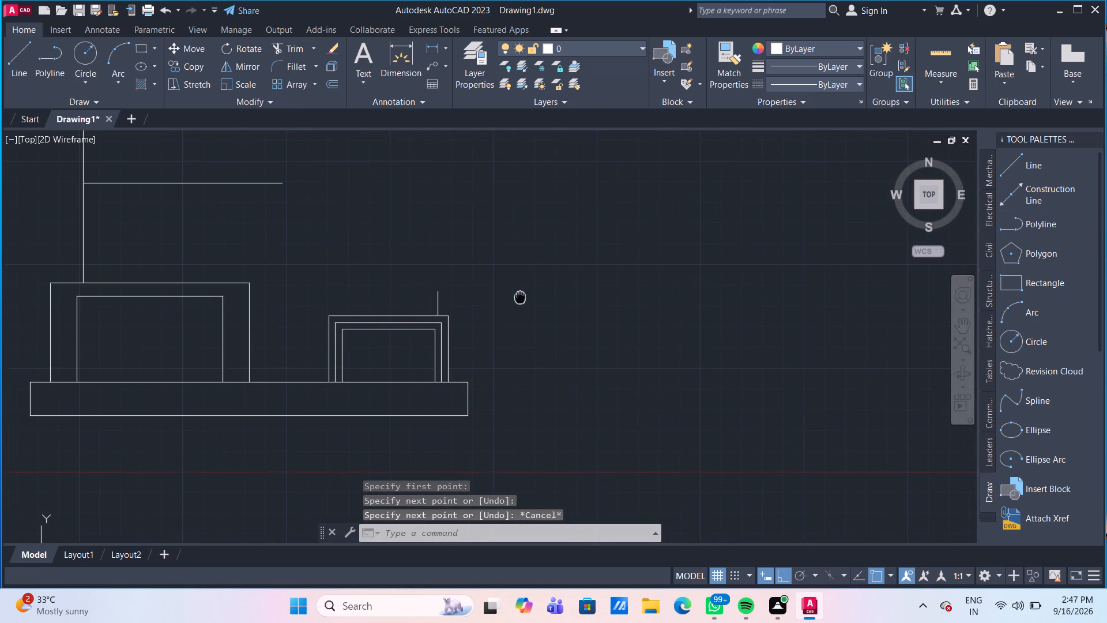
pyautogui.moveTo(520, 297); pyautogui.dragTo(519, 298, button='middle')
pyautogui.click(438, 299)
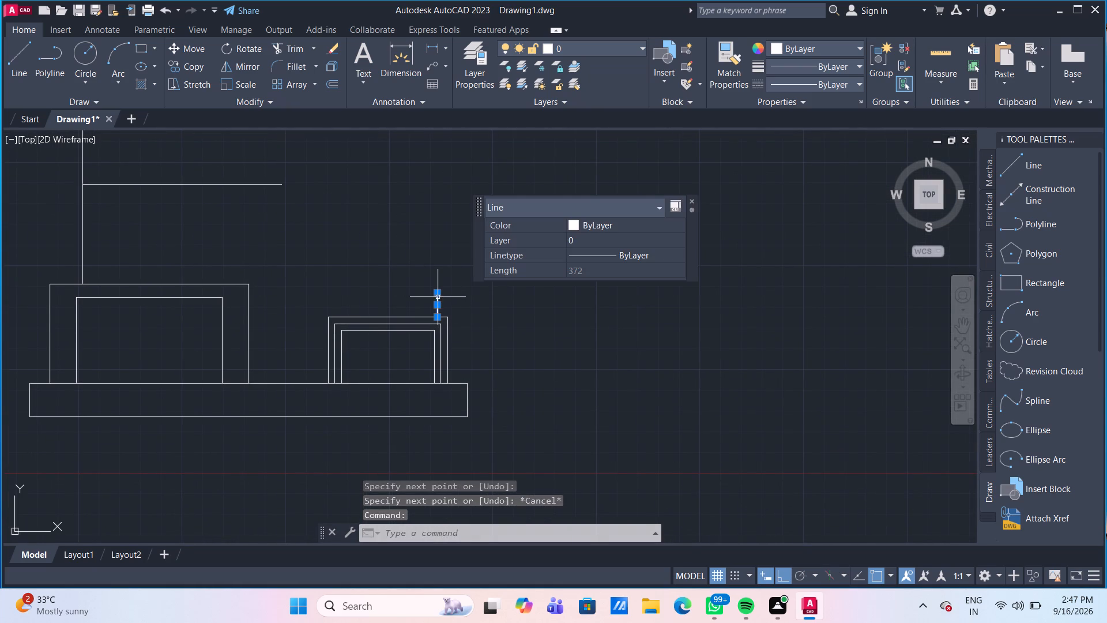
pyautogui.moveTo(437, 295); pyautogui.dragTo(437, 290)
pyautogui.click(447, 182)
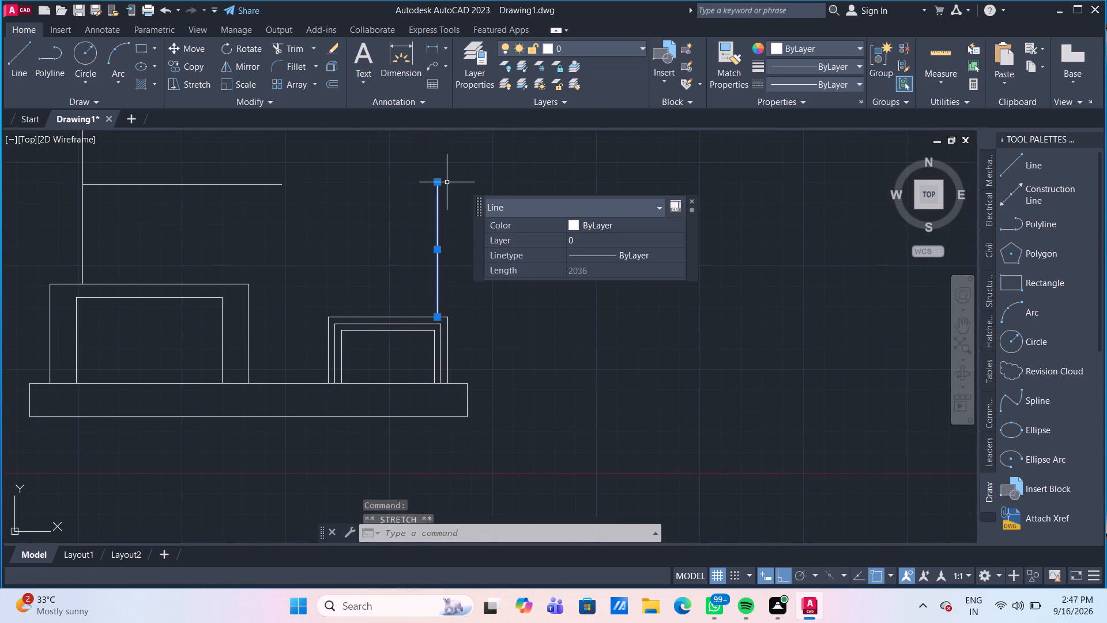
pyautogui.press('Escape')
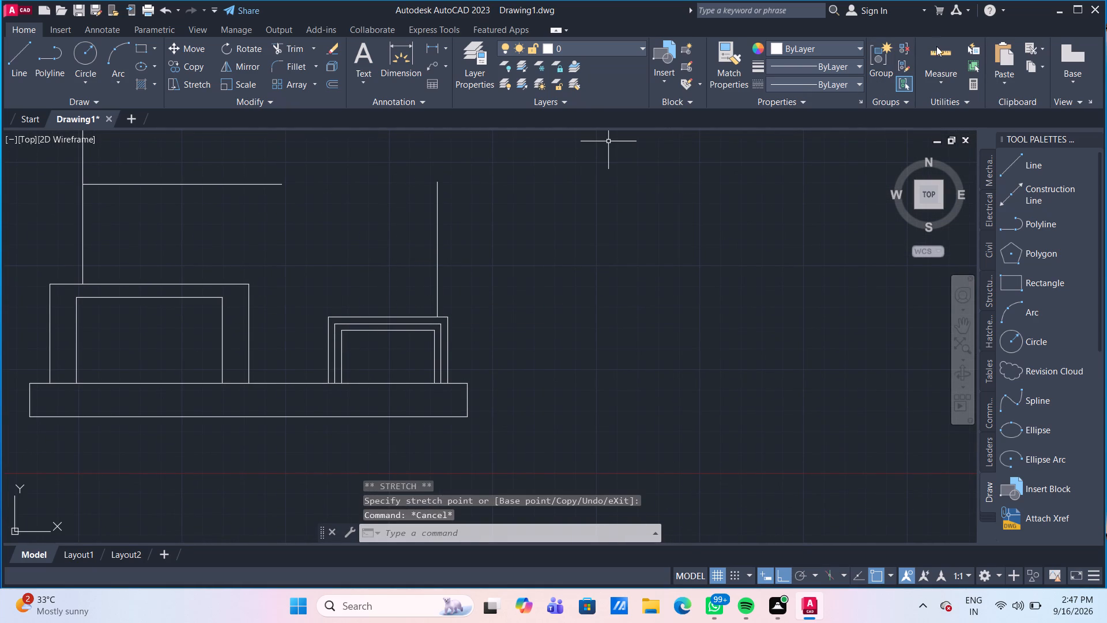
# Quick-measure the vertical line above the smaller block and its distance from the larger block's vertical line.
pyautogui.click(936, 46)
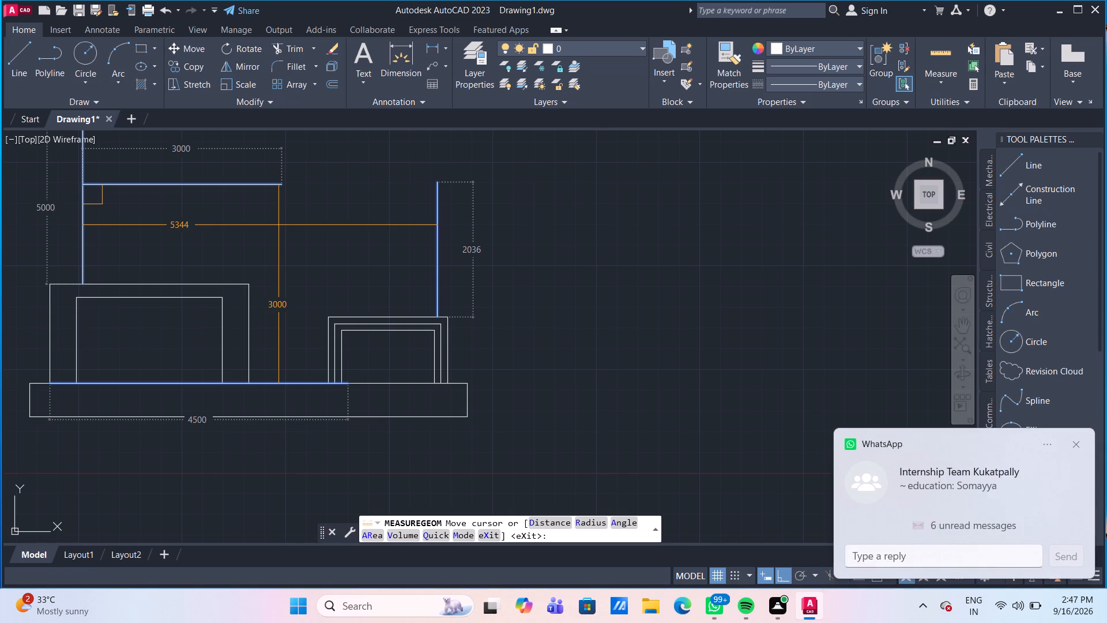
pyautogui.press('Escape')
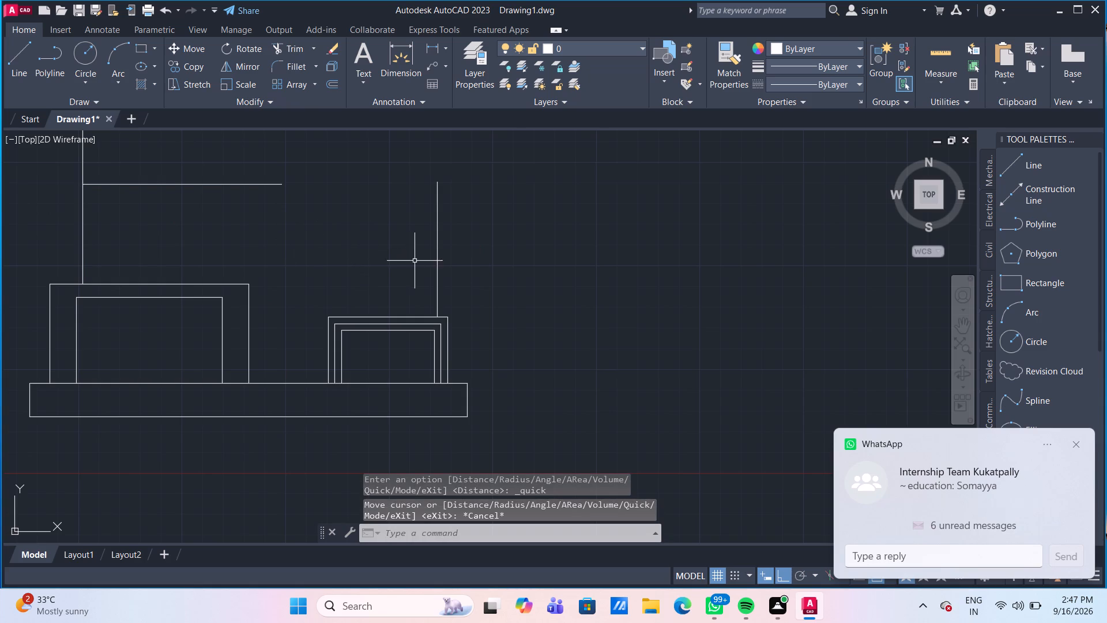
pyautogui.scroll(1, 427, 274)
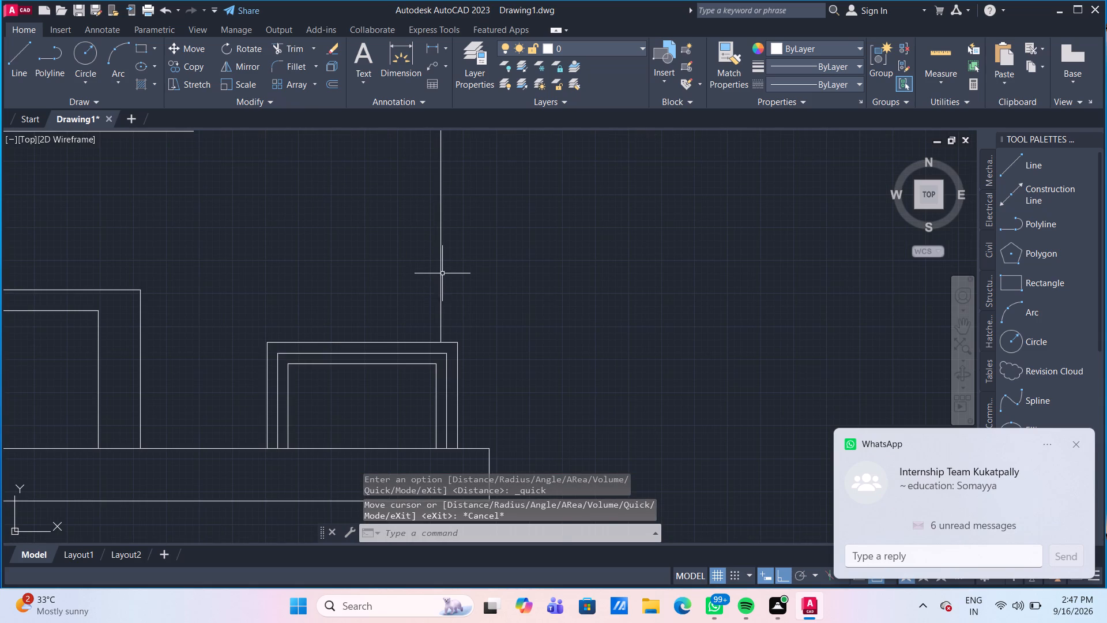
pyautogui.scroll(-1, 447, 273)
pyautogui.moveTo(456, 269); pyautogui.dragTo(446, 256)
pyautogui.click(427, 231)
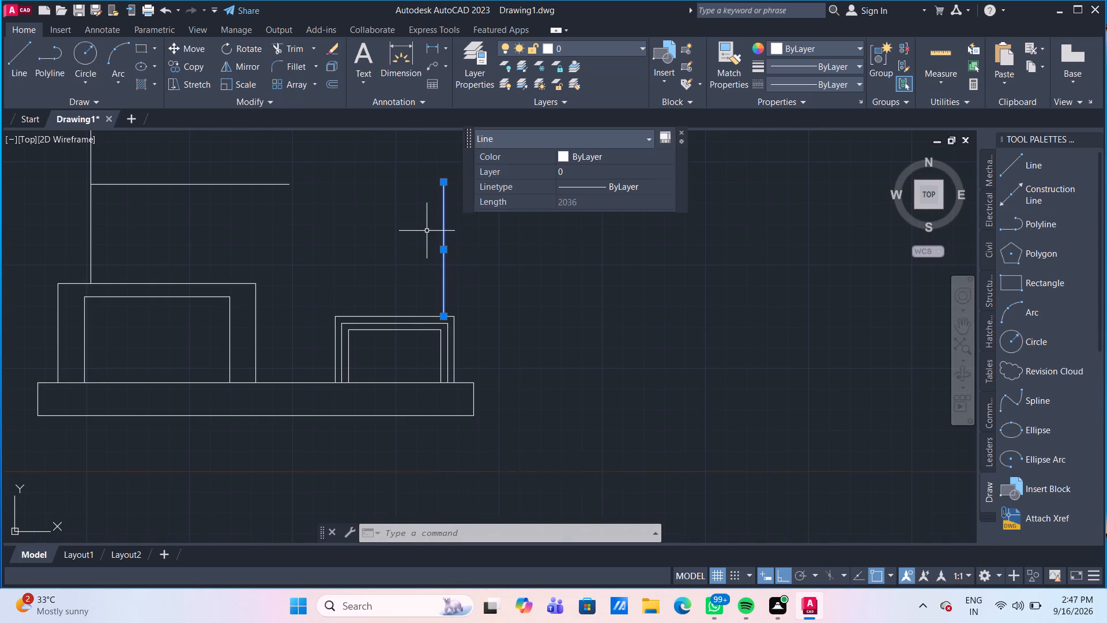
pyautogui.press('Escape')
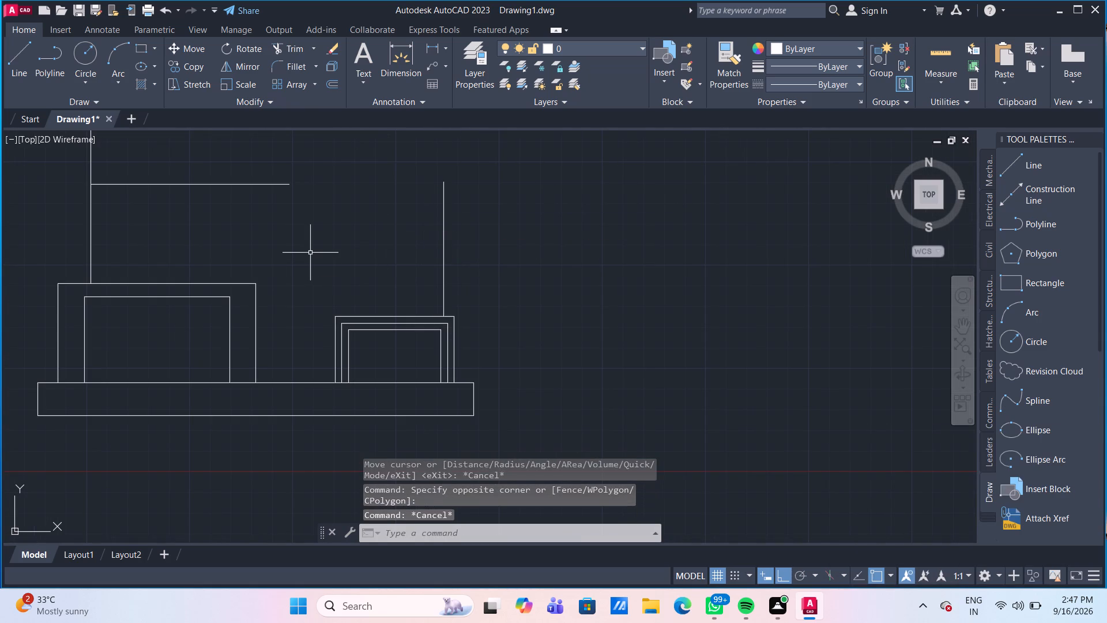
# Offset the vertical line above the larger block by 5400 mm toward the smaller block.
pyautogui.press('o')
pyautogui.press('Return')
pyautogui.press('Return')
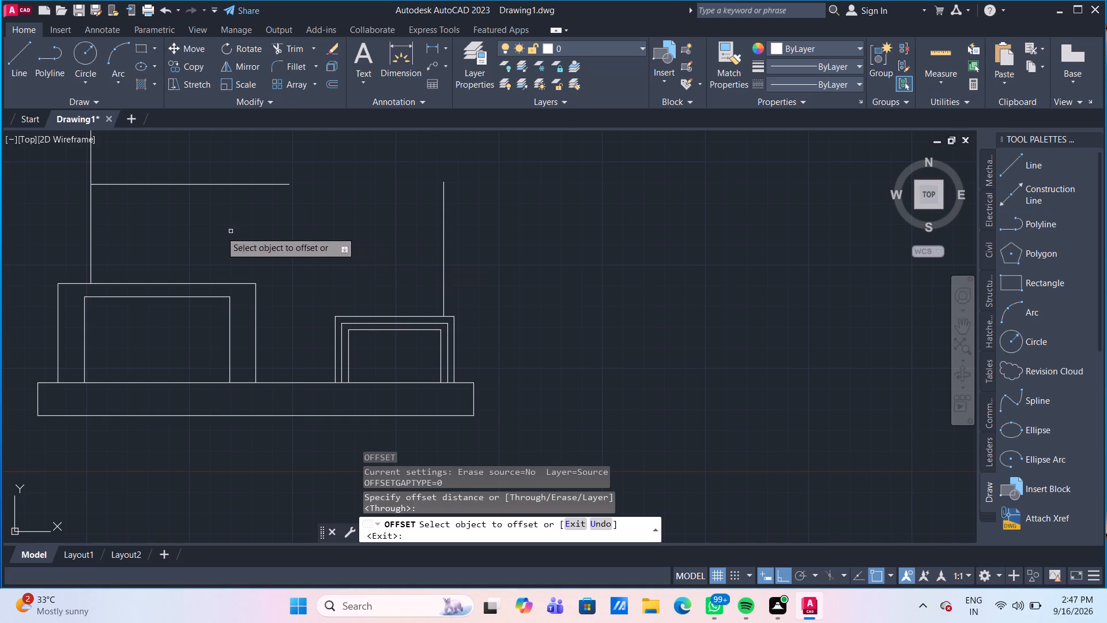
pyautogui.click(90, 241)
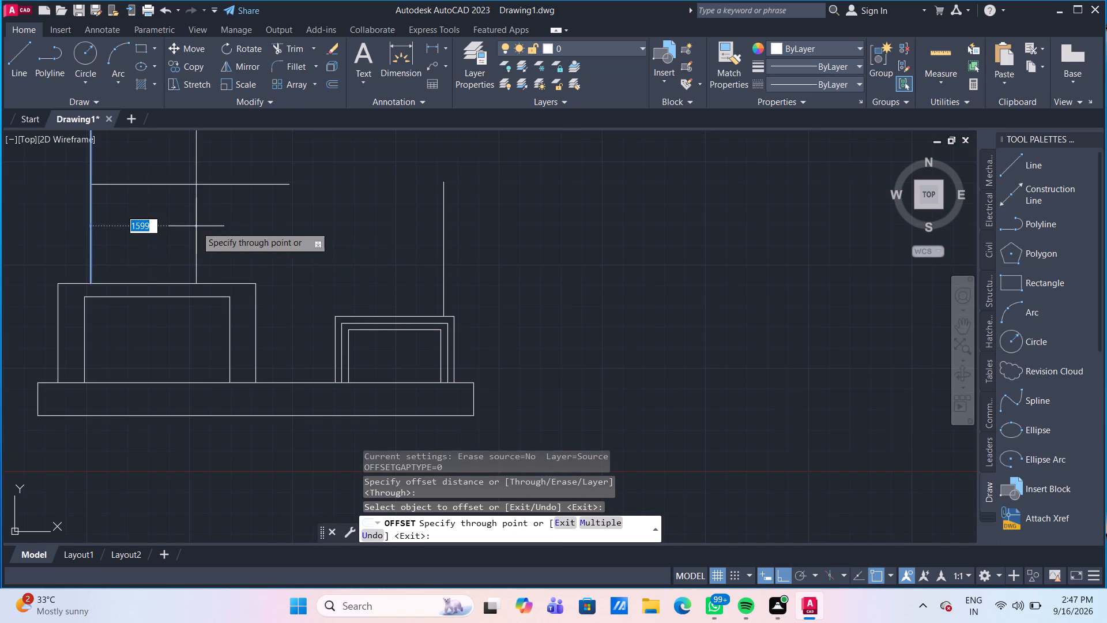
pyautogui.write('5400')
pyautogui.press('Return')
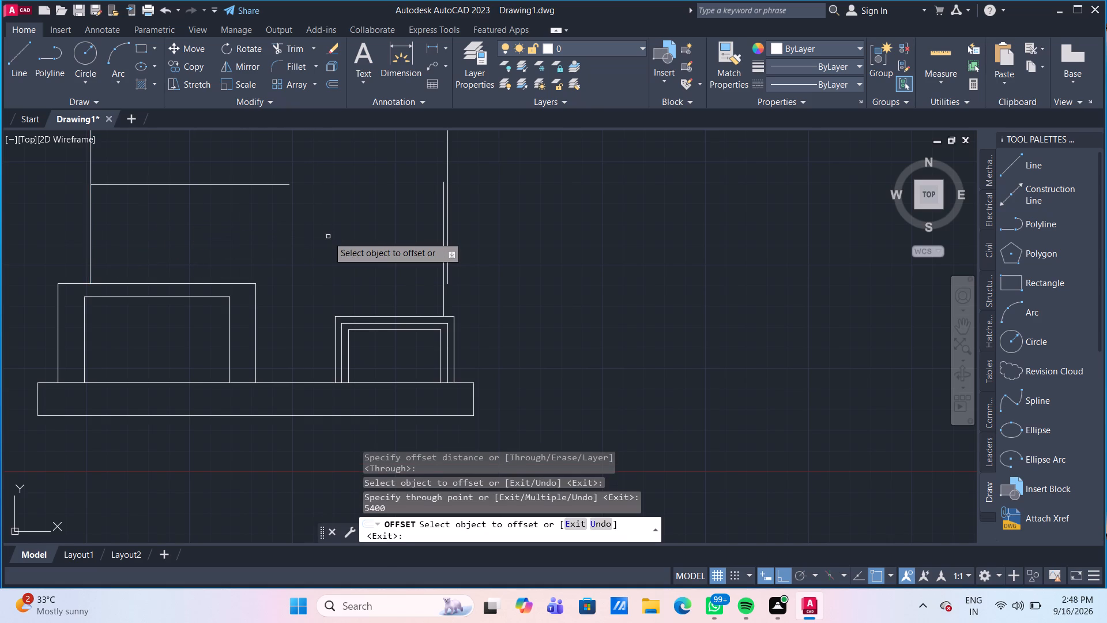
pyautogui.press('Escape')
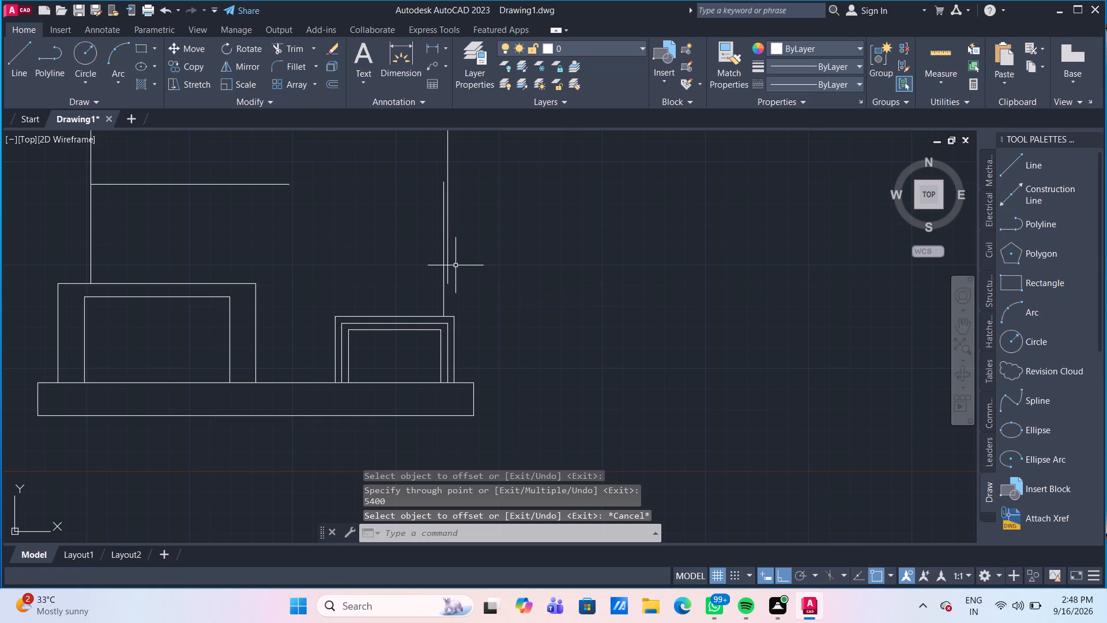
# Stretch the lower end of the offset vertical line down to the smaller block's top edge, for a length of 5500 mm.
pyautogui.scroll(2, 451, 265)
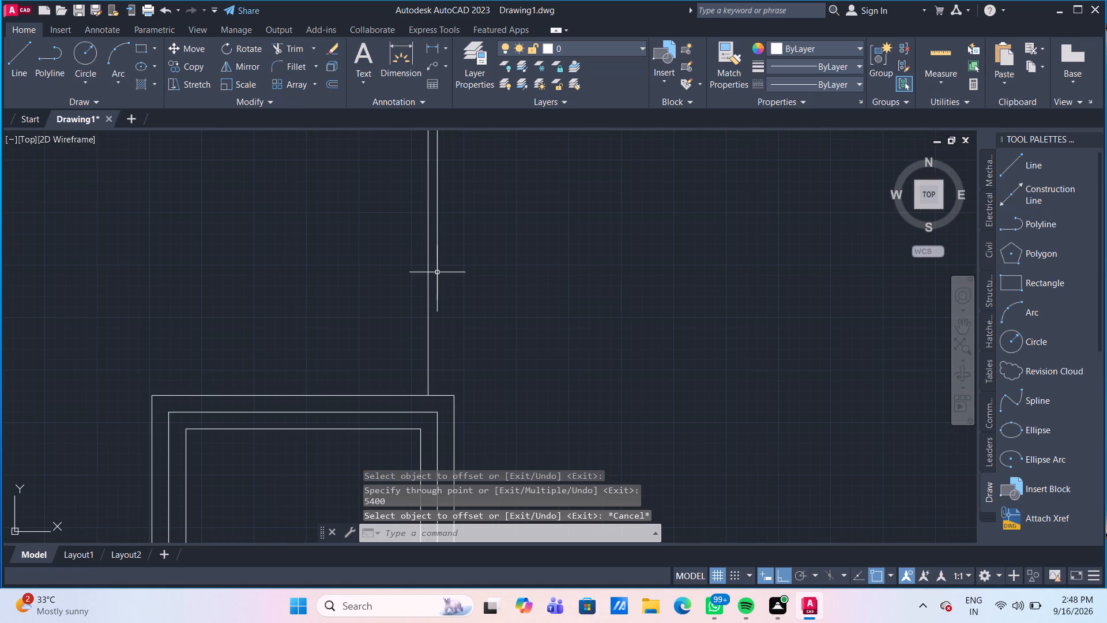
pyautogui.click(438, 275)
pyautogui.click(438, 310)
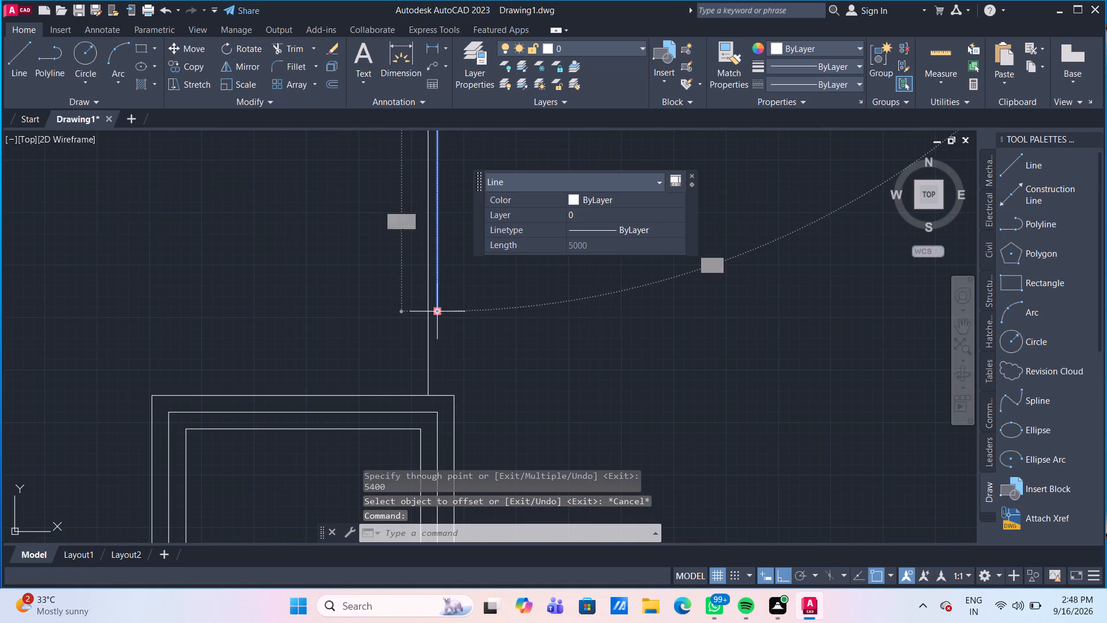
pyautogui.click(437, 399)
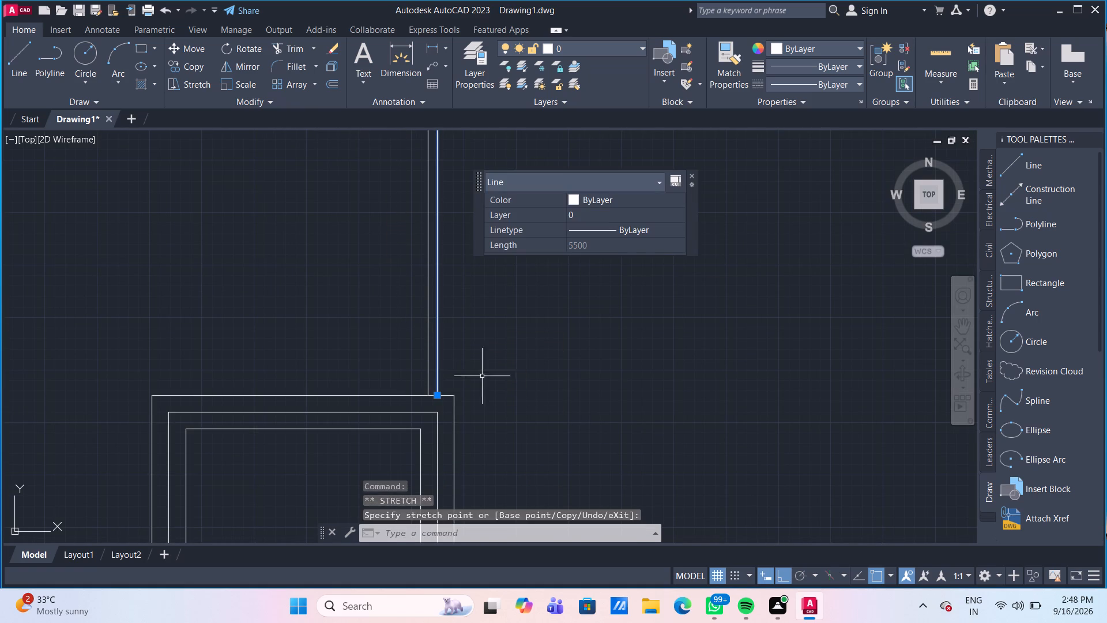
pyautogui.click(511, 374)
pyautogui.click(499, 359)
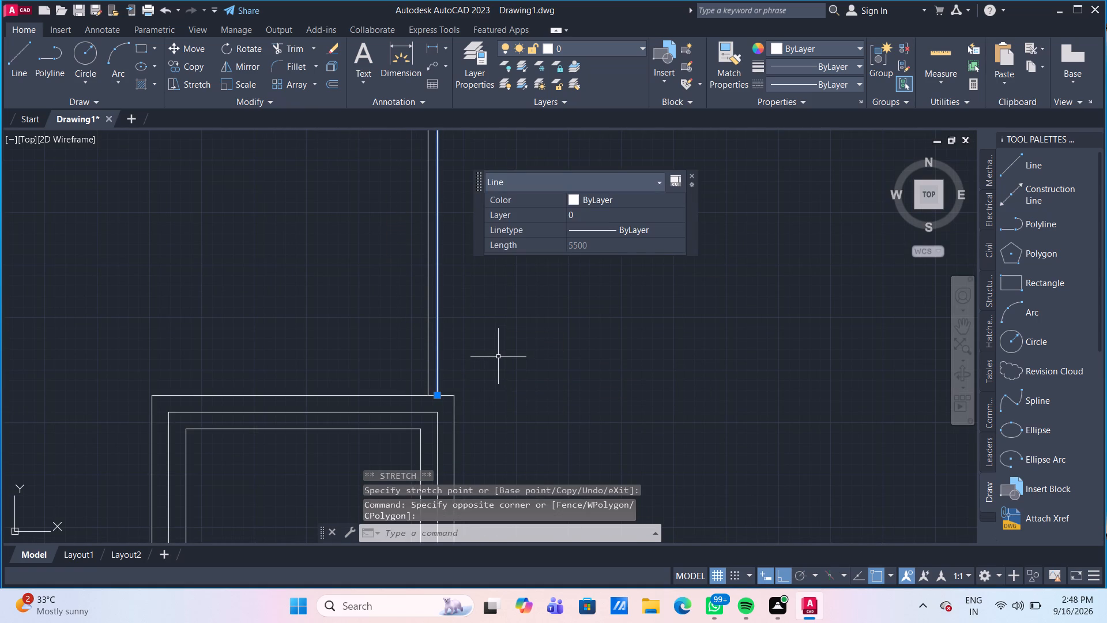
# Delete the shorter 2036 mm vertical line standing beside the offset line on the smaller block.
pyautogui.click(428, 330)
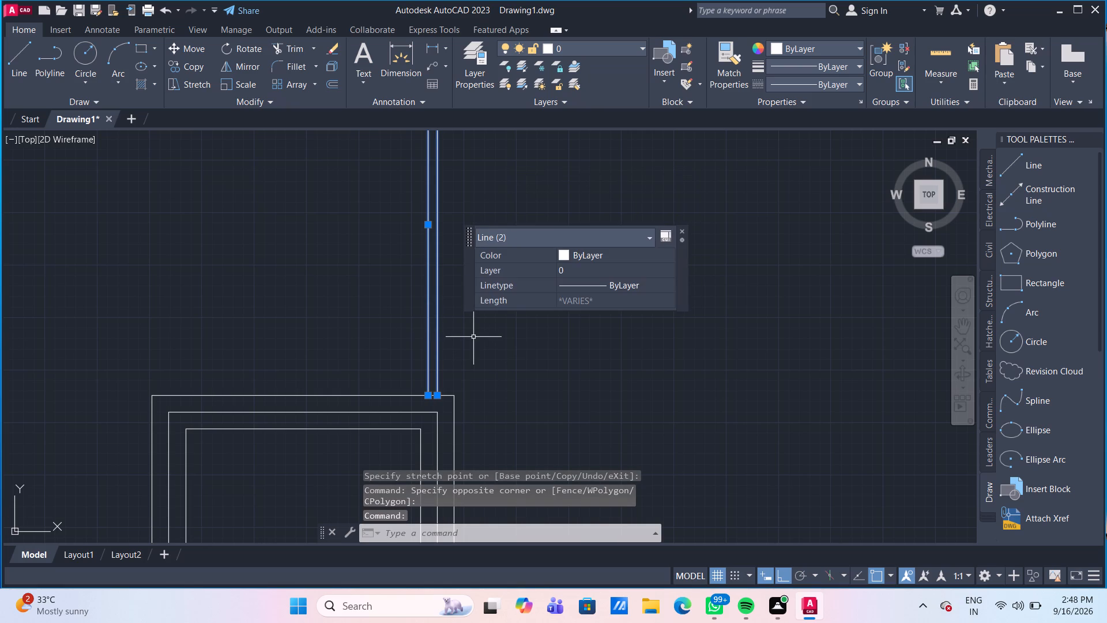
pyautogui.press('Escape')
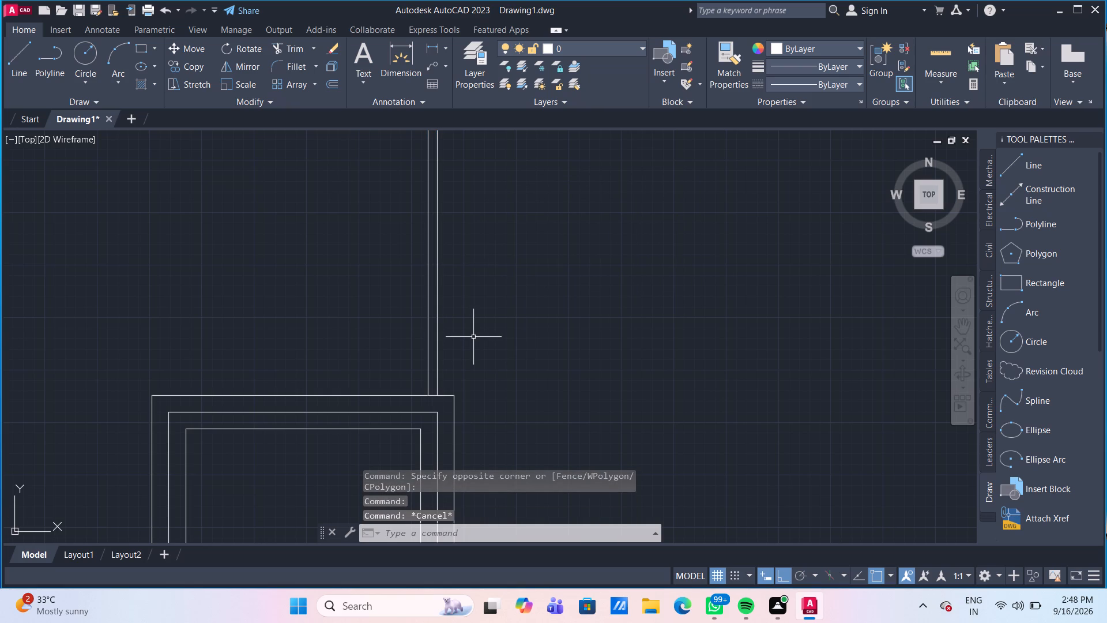
pyautogui.click(427, 317)
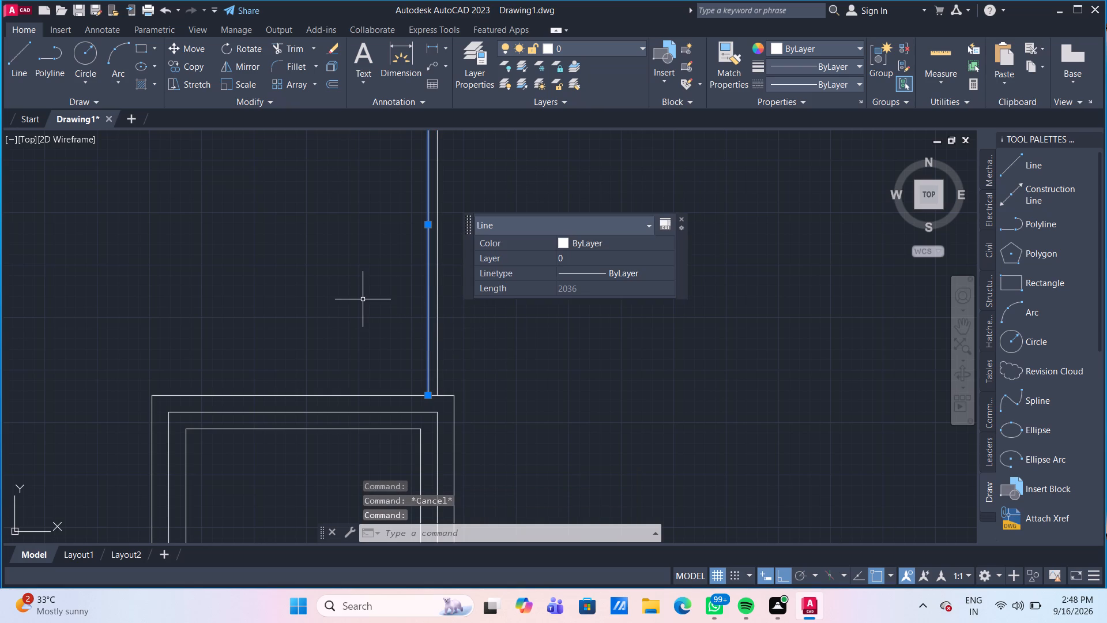
pyautogui.press('Delete')
# Offset the vertical line above the larger block by 1500 mm toward the smaller block, across the level lines.
pyautogui.scroll(-3, 363, 299)
pyautogui.moveTo(318, 272); pyautogui.dragTo(384, 388, button='middle')
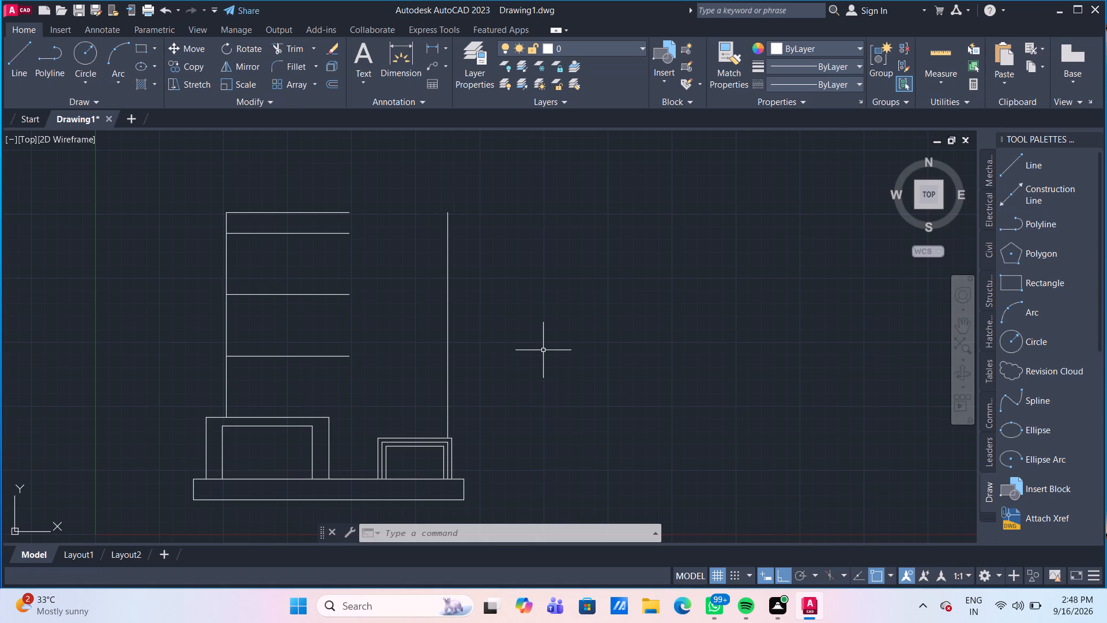
pyautogui.press('o')
pyautogui.press('Return')
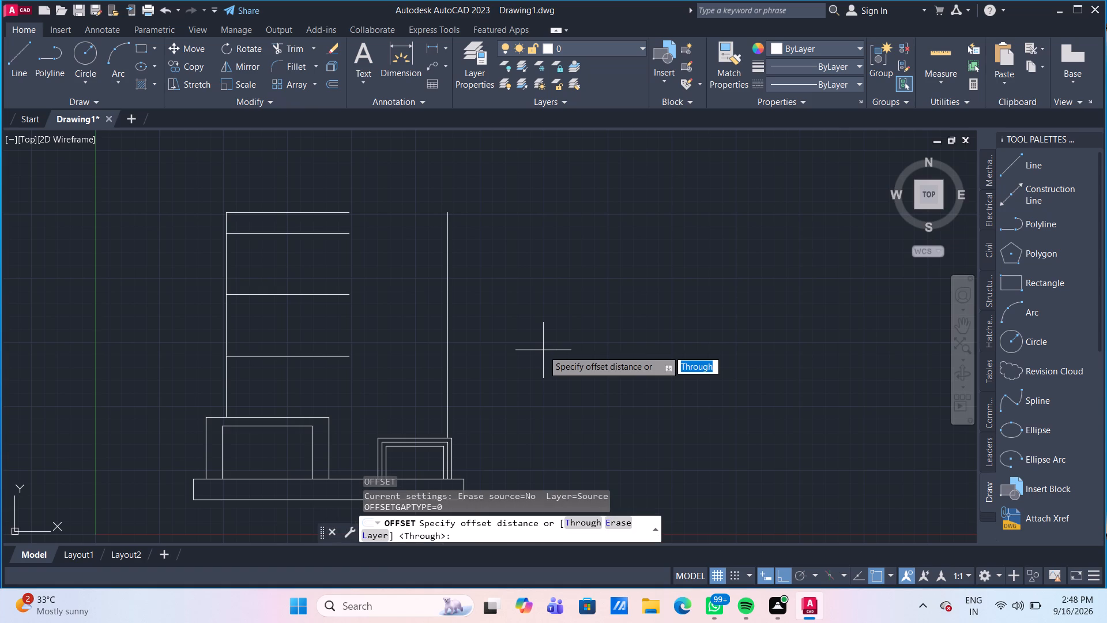
pyautogui.press('Return')
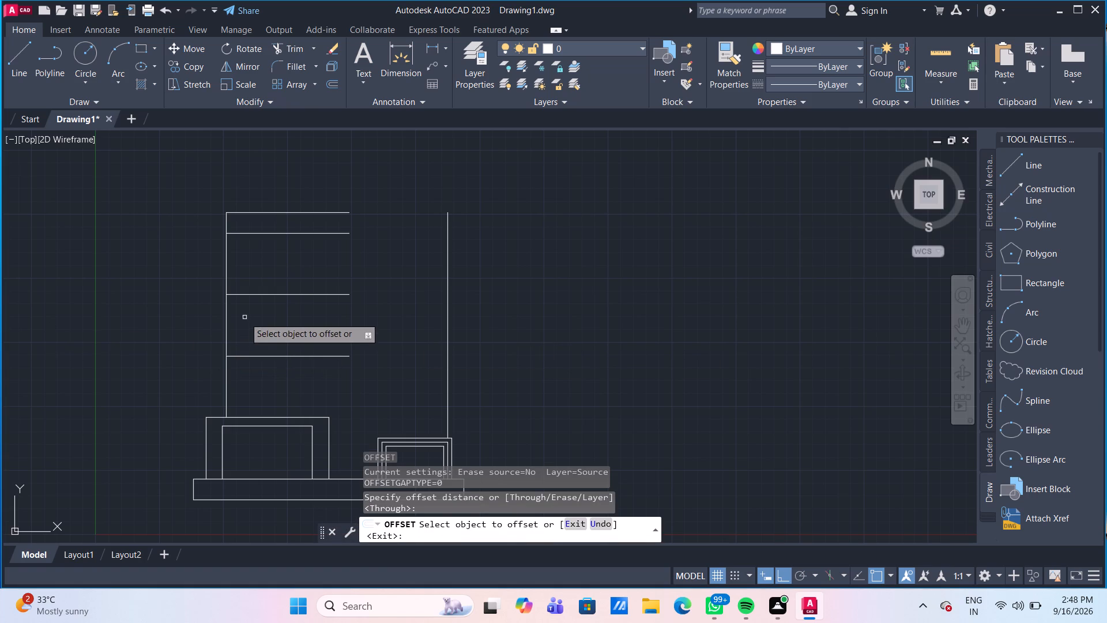
pyautogui.click(225, 317)
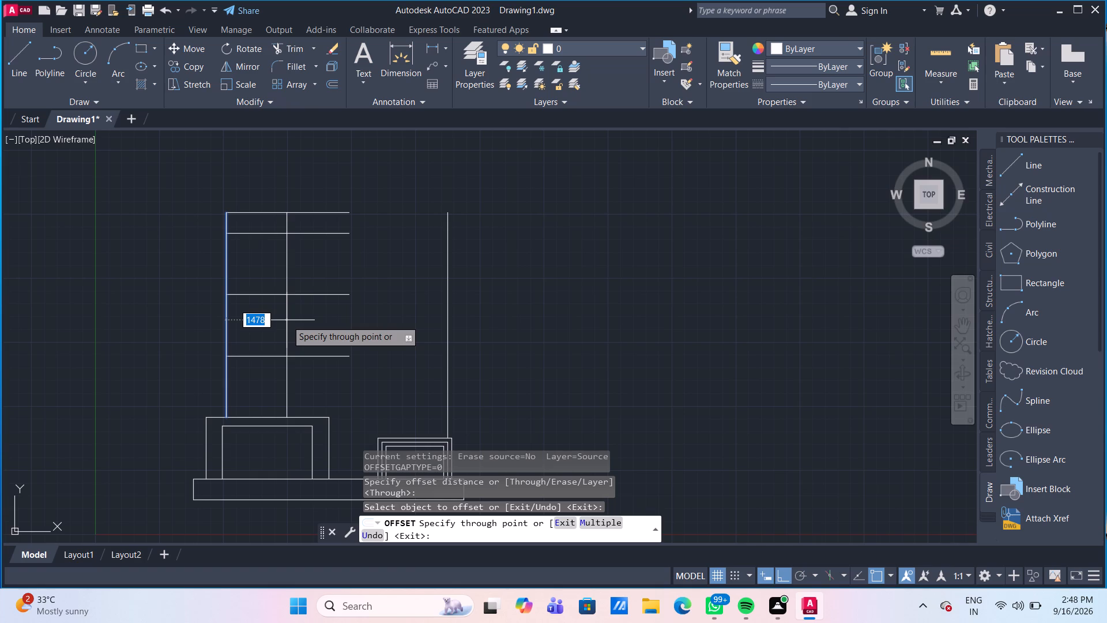
pyautogui.write('1500')
pyautogui.press('Return')
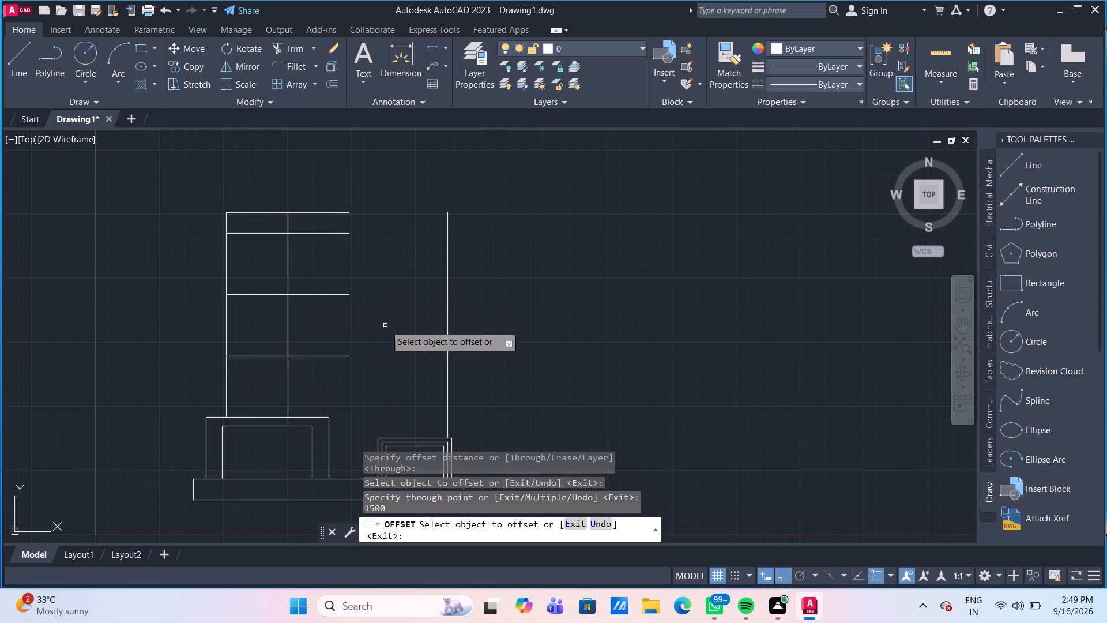
pyautogui.press('Escape')
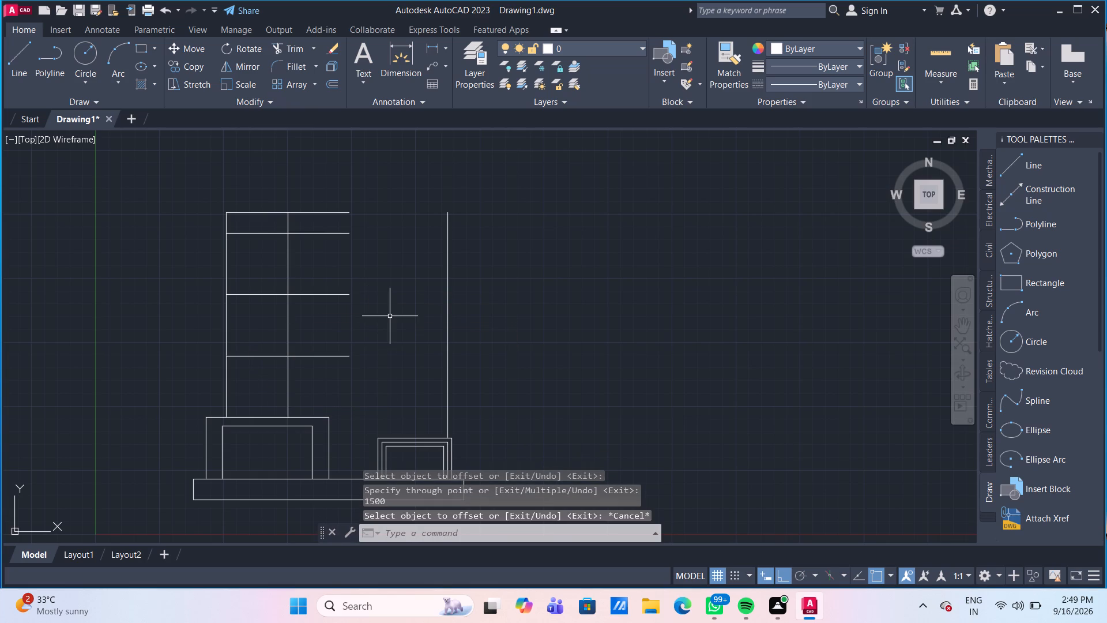
# Draw a 1000 mm line vertically upward from the top end of the smaller block's vertical line.
pyautogui.moveTo(390, 316); pyautogui.dragTo(366, 381, button='middle')
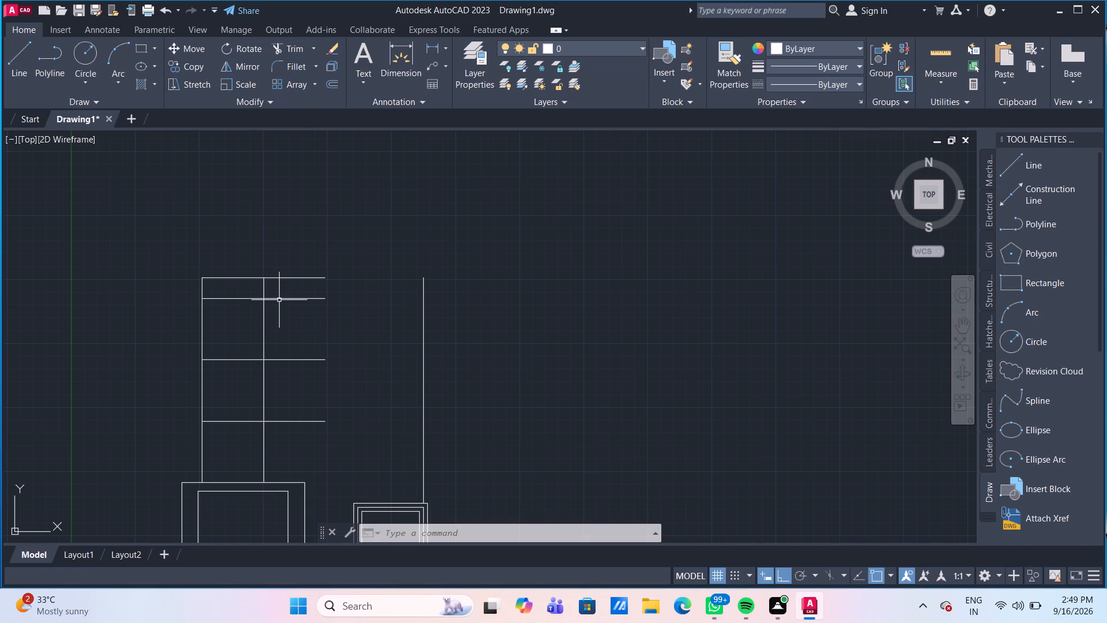
pyautogui.scroll(2, 277, 282)
pyautogui.scroll(-2, 277, 247)
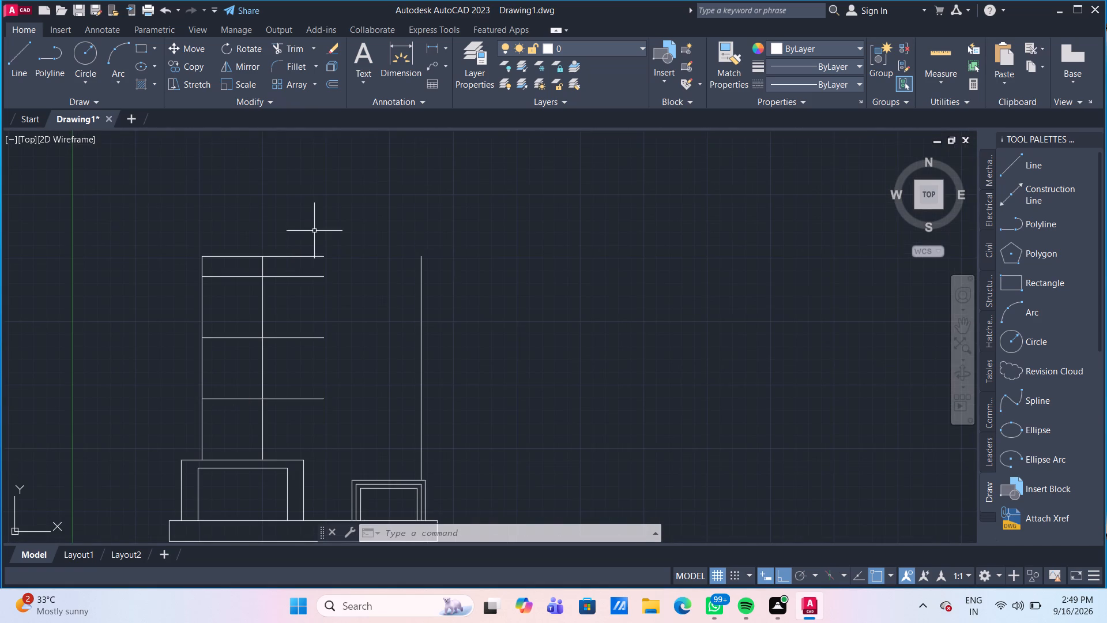
pyautogui.moveTo(314, 231); pyautogui.dragTo(277, 282, button='middle')
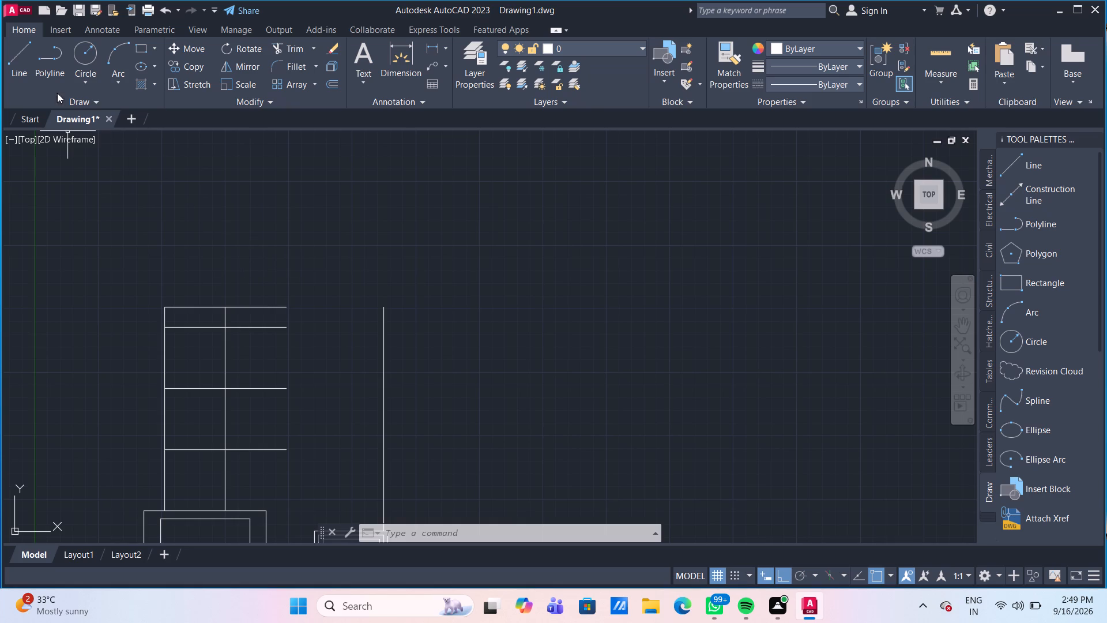
pyautogui.click(24, 54)
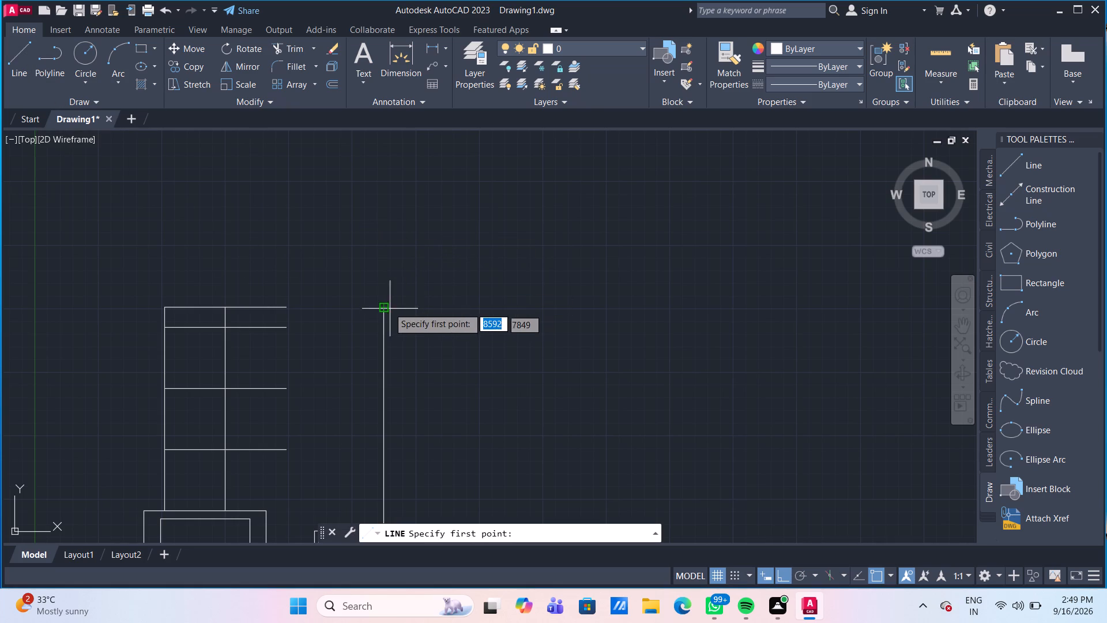
pyautogui.moveTo(384, 305); pyautogui.dragTo(385, 298)
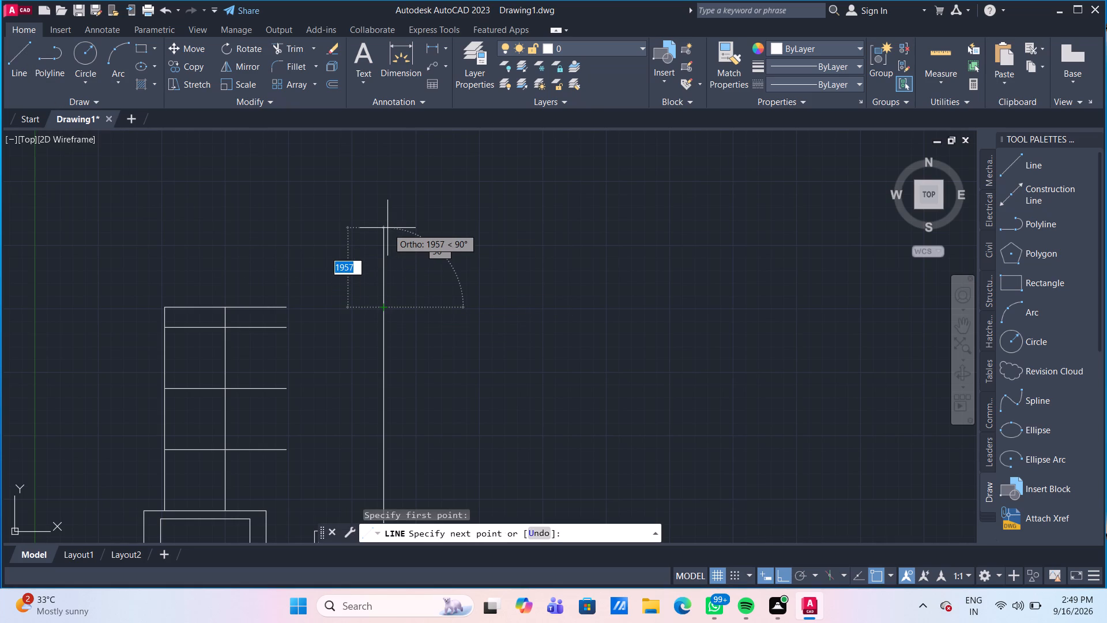
pyautogui.write('100')
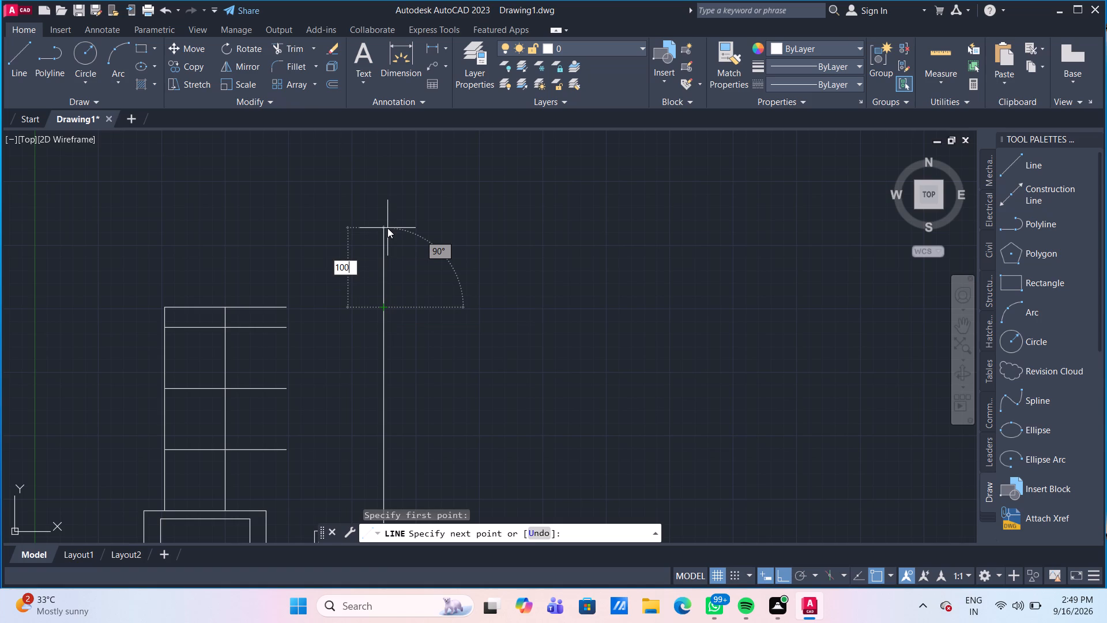
pyautogui.press('0')
pyautogui.press('Return')
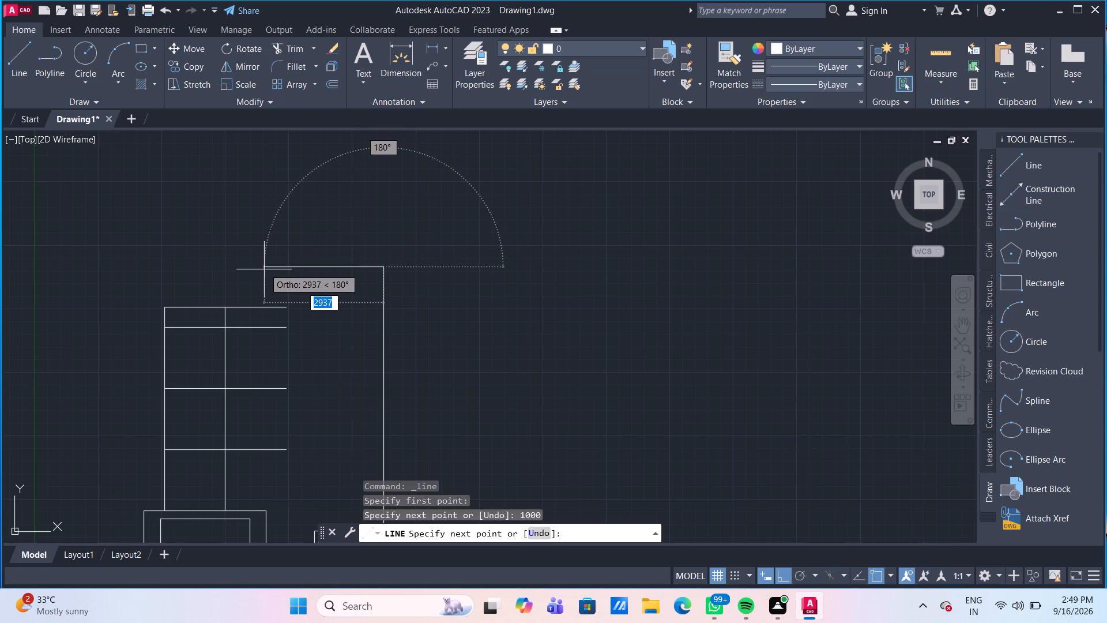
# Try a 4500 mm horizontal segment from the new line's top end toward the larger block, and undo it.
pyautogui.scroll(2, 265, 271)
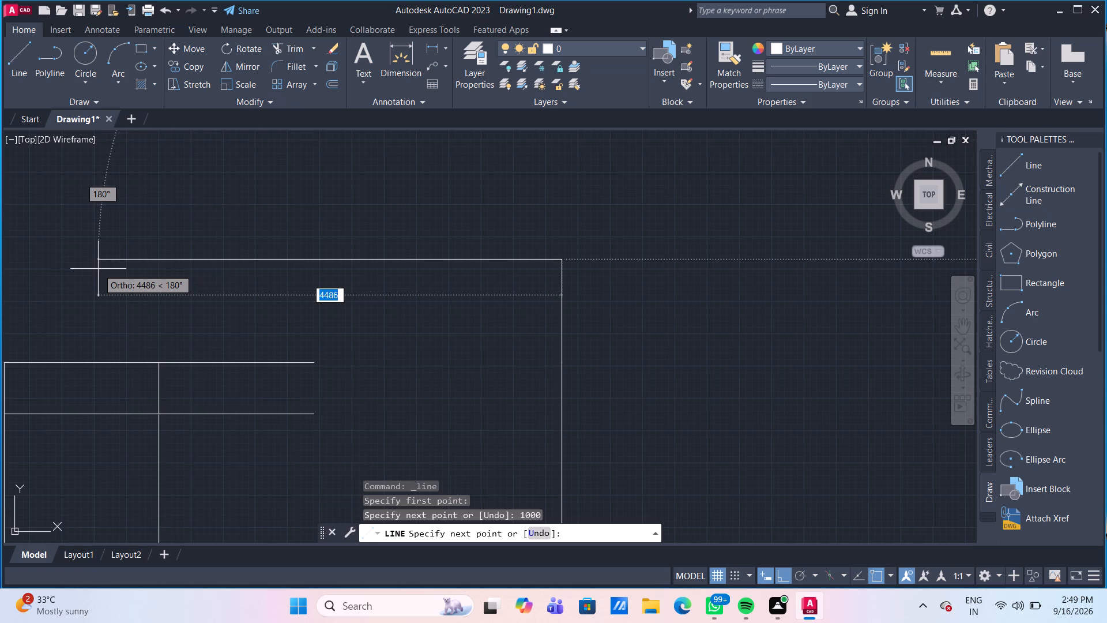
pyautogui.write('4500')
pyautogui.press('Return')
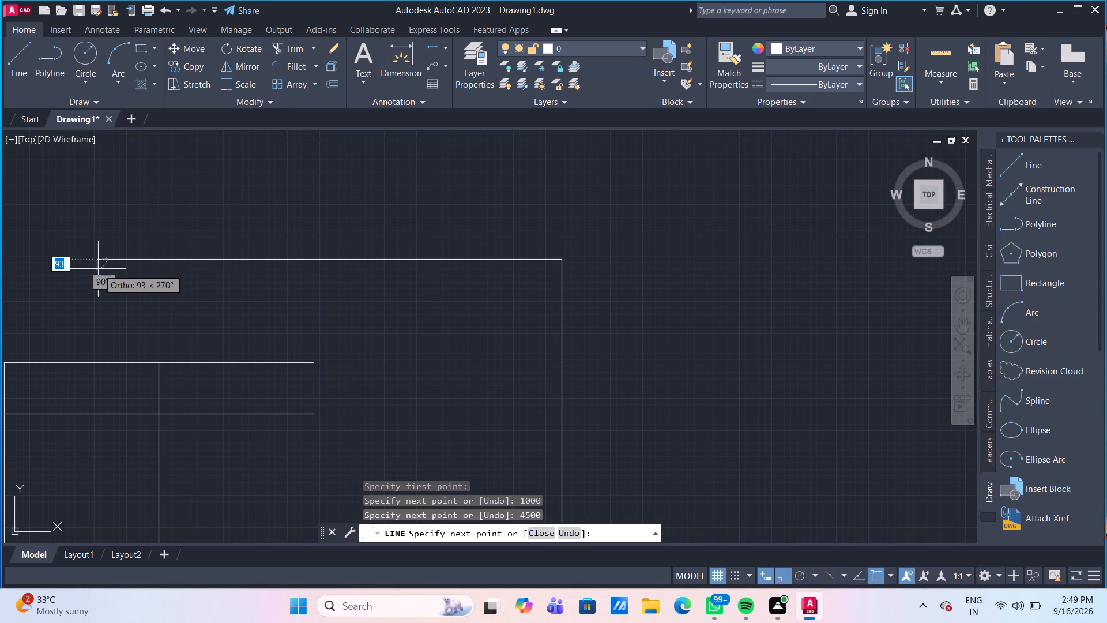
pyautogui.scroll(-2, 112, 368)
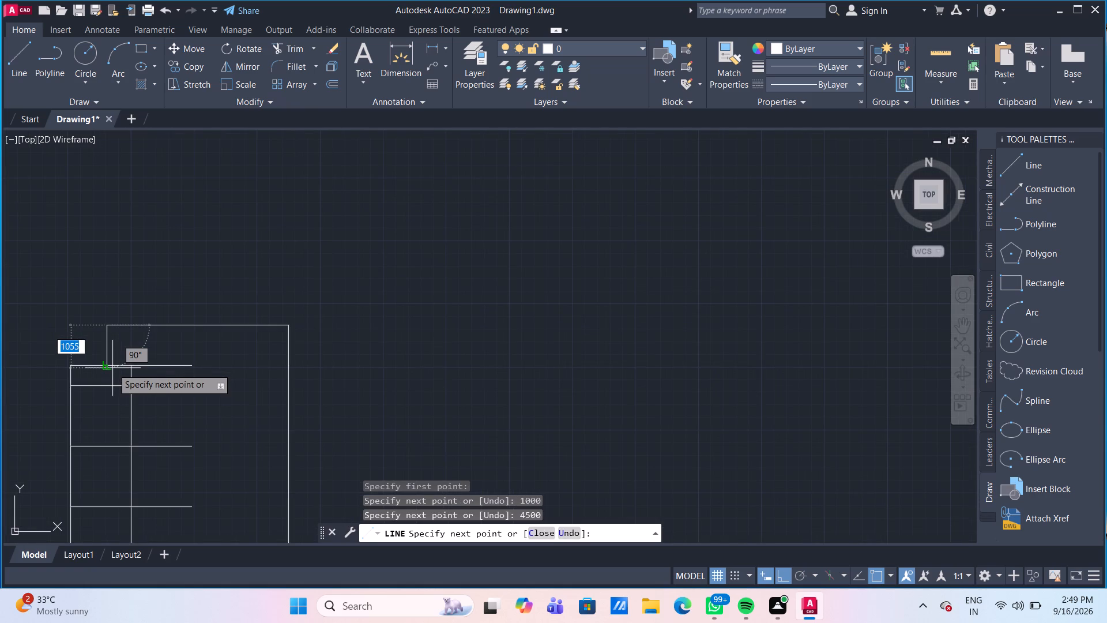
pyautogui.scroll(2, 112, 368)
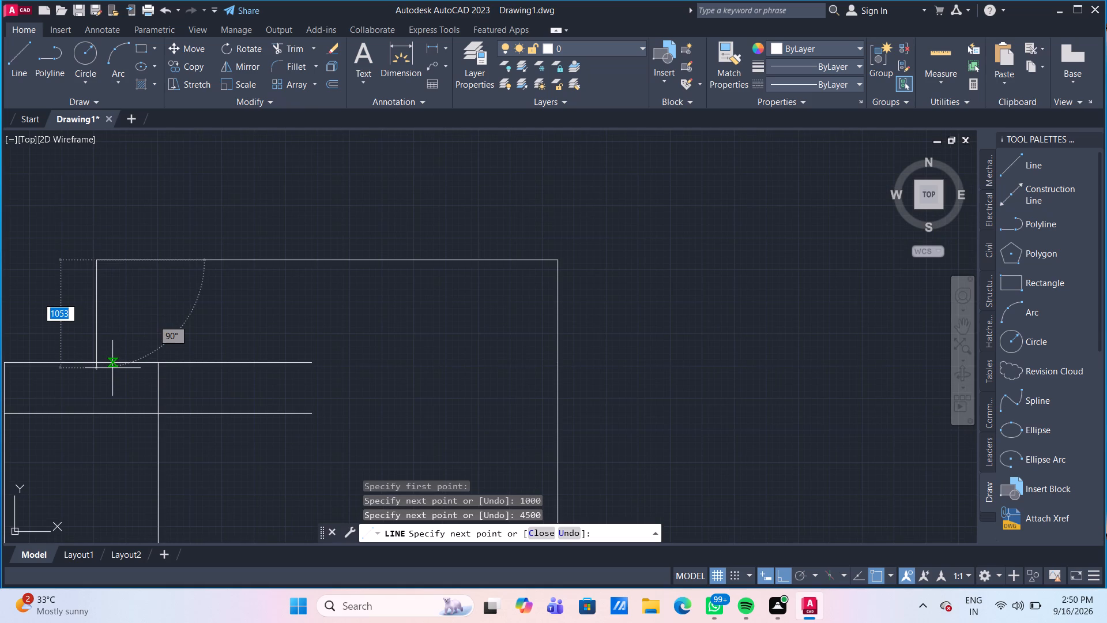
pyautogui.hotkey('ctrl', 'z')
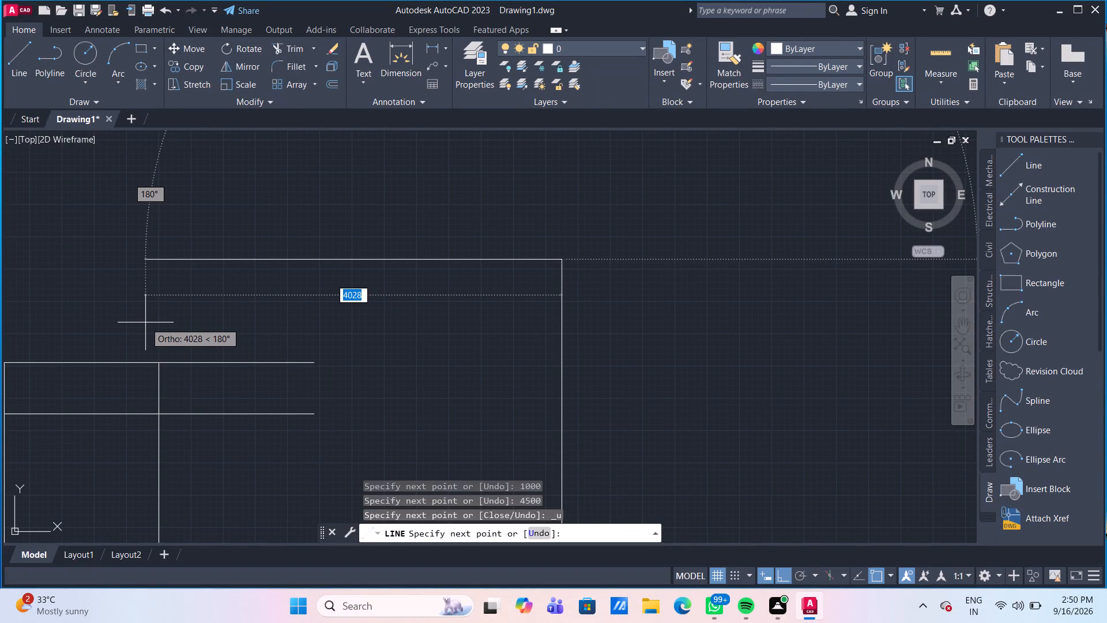
# Draw a 4000 mm horizontal segment from the top of the 1000 mm line toward the larger block's side.
pyautogui.write('400')
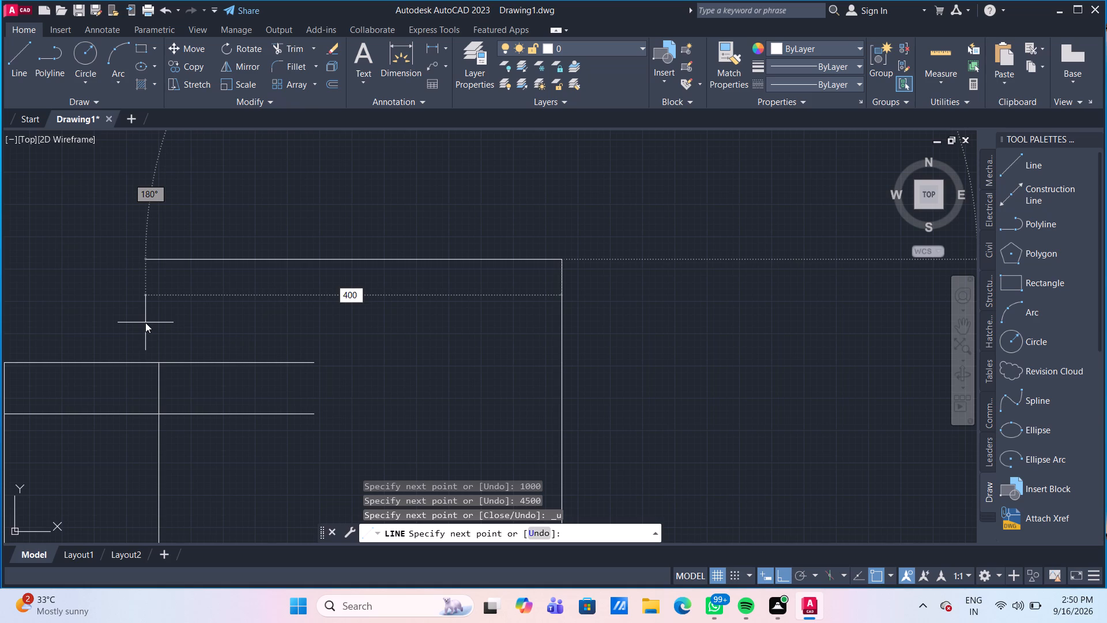
pyautogui.press('0')
pyautogui.press('Return')
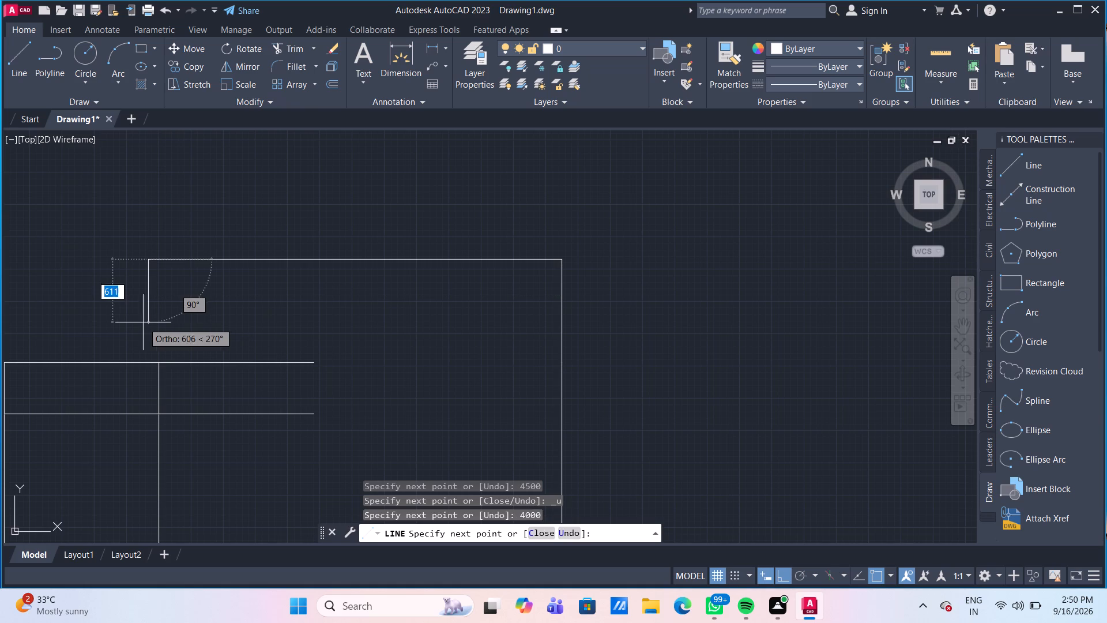
# Draw a 1000 mm vertical segment from the top horizontal's free end down to the larger block side's uppermost level line.
pyautogui.scroll(2, 148, 368)
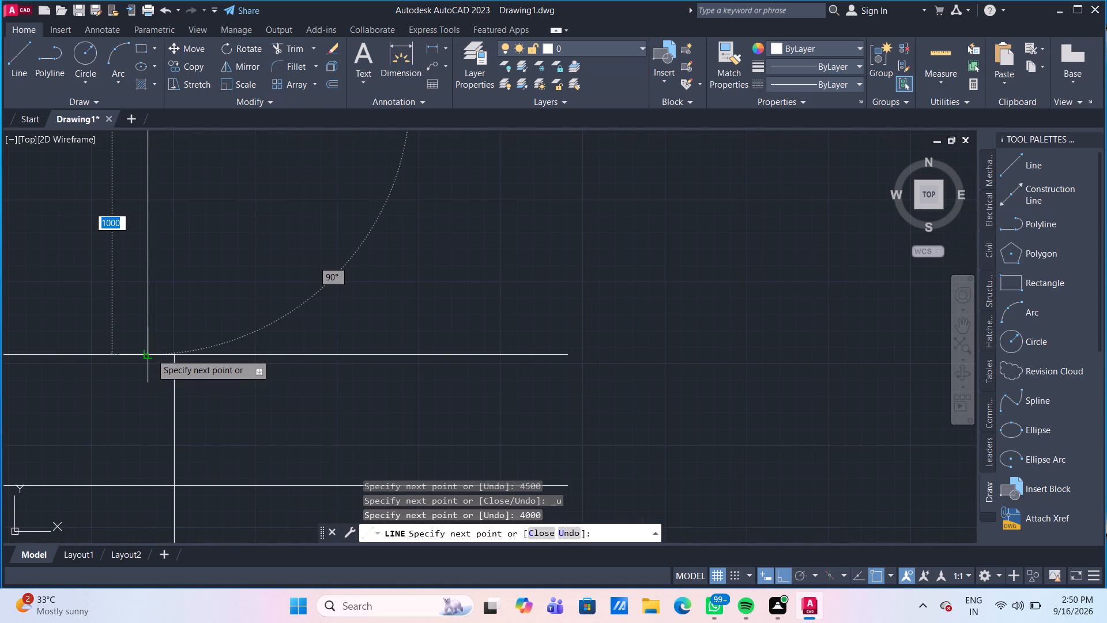
pyautogui.click(151, 354)
pyautogui.press('Escape')
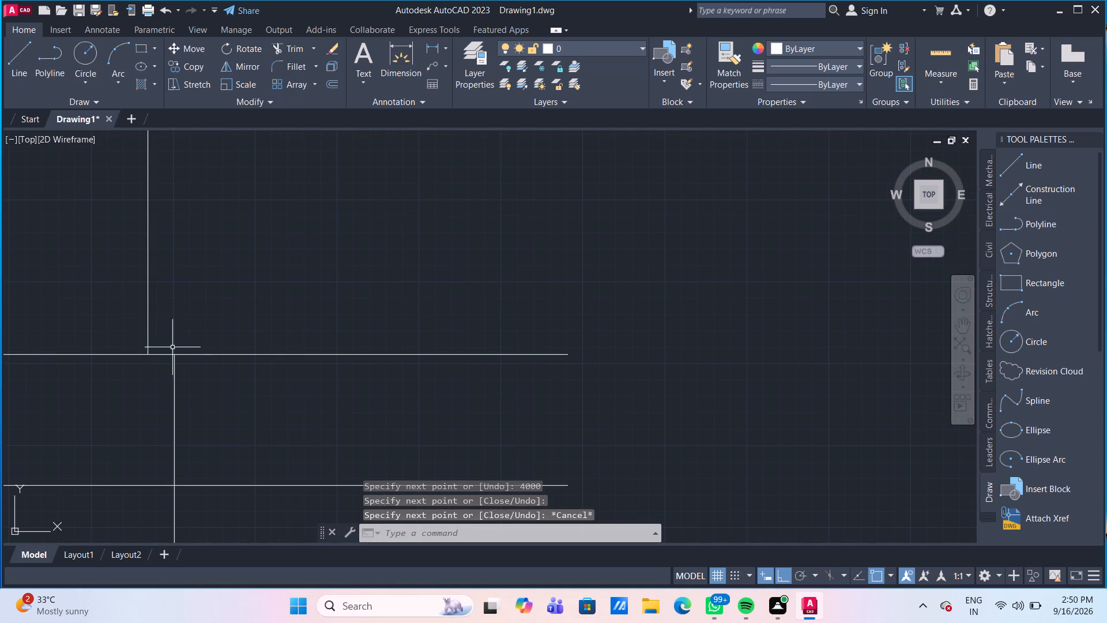
# Trim the part of the uppermost level line that extends past the inner vertical above the larger block.
pyautogui.scroll(-3, 254, 374)
pyautogui.moveTo(259, 397); pyautogui.dragTo(241, 325, button='middle')
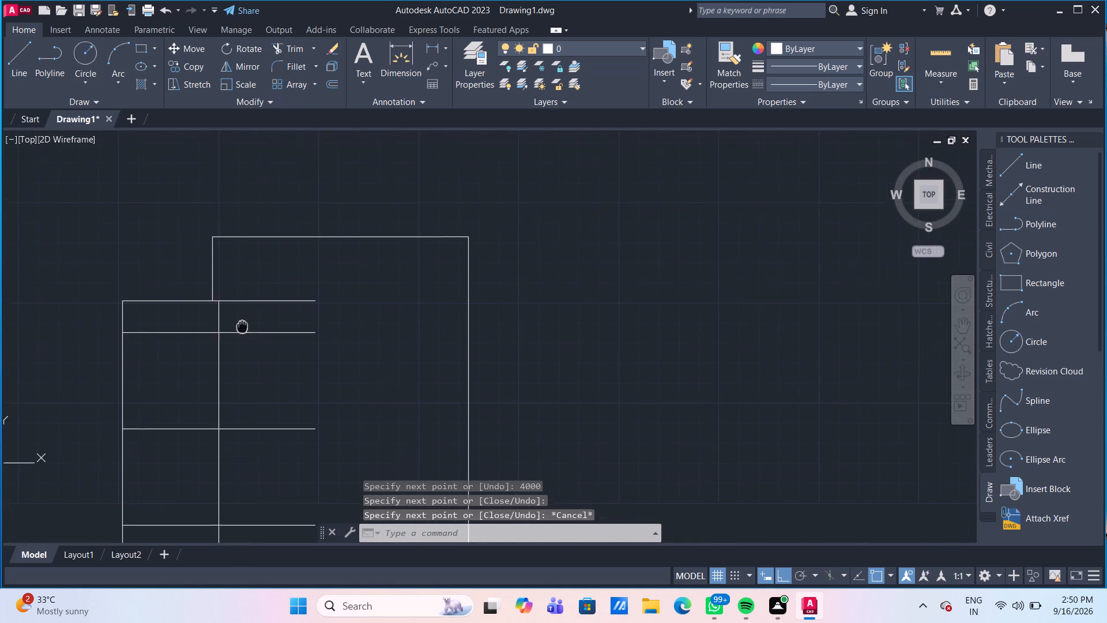
pyautogui.moveTo(241, 325); pyautogui.dragTo(241, 324, button='middle')
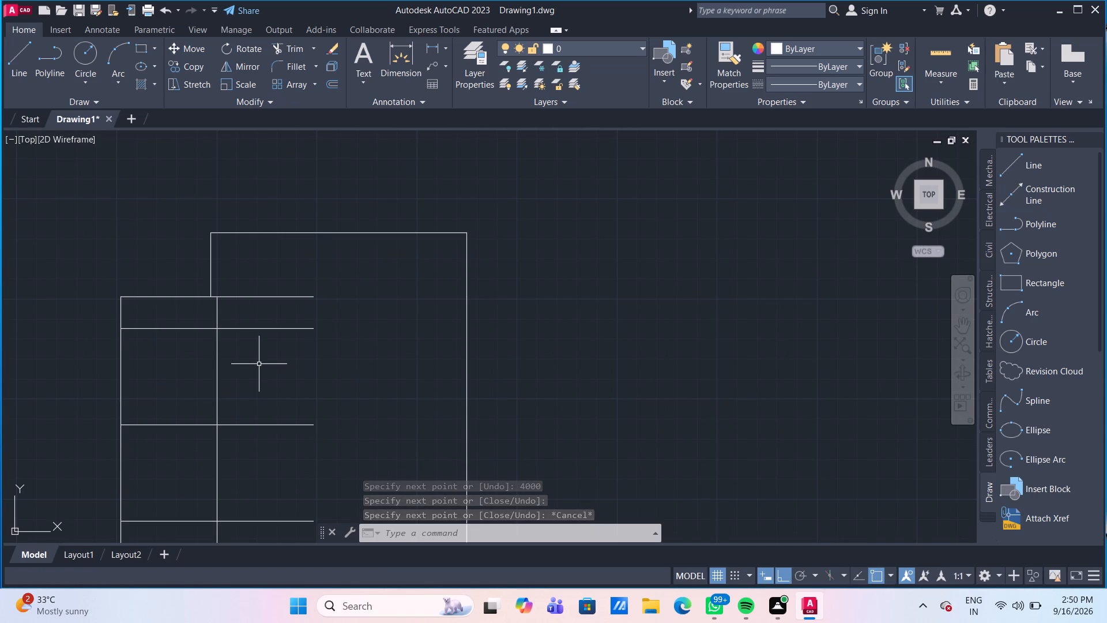
pyautogui.moveTo(259, 364); pyautogui.dragTo(259, 381, button='middle')
pyautogui.scroll(-1, 259, 364)
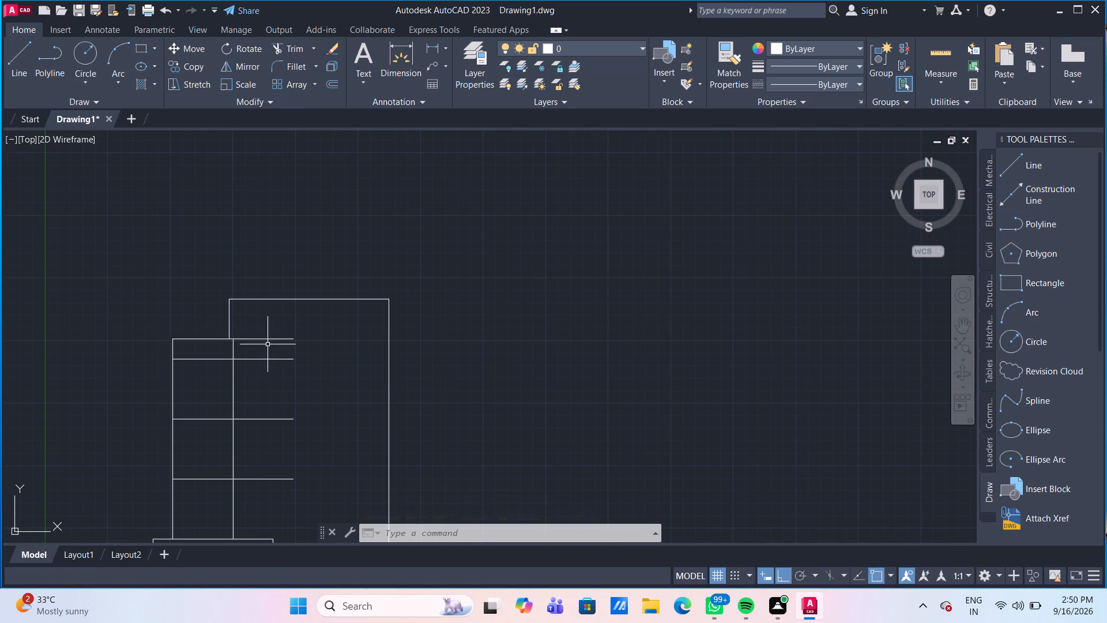
pyautogui.write('TR')
pyautogui.press('Return')
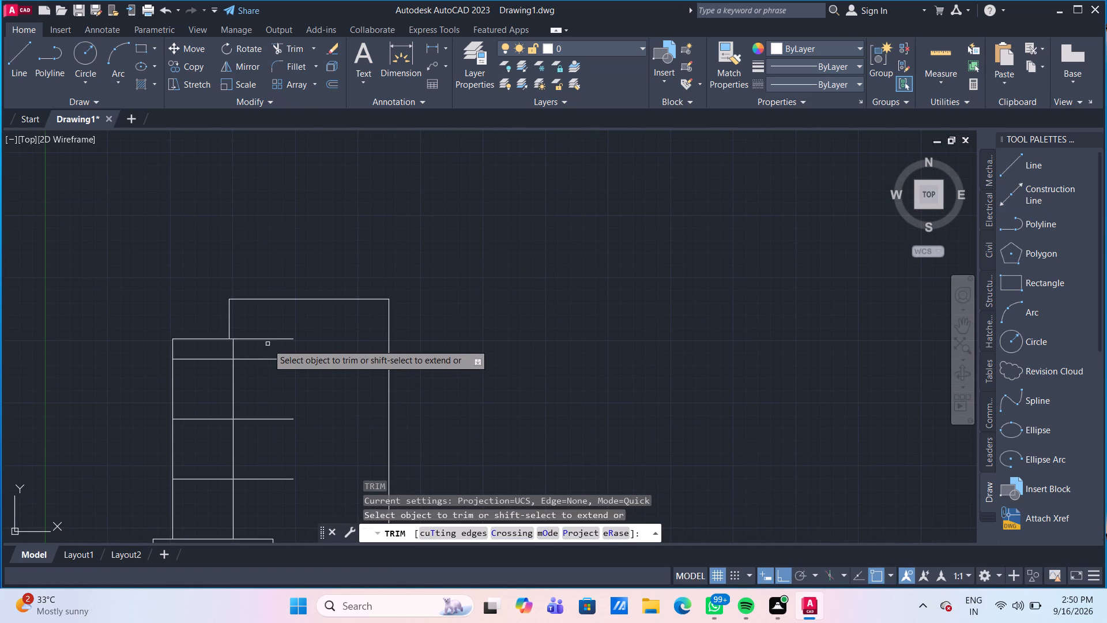
pyautogui.click(268, 340)
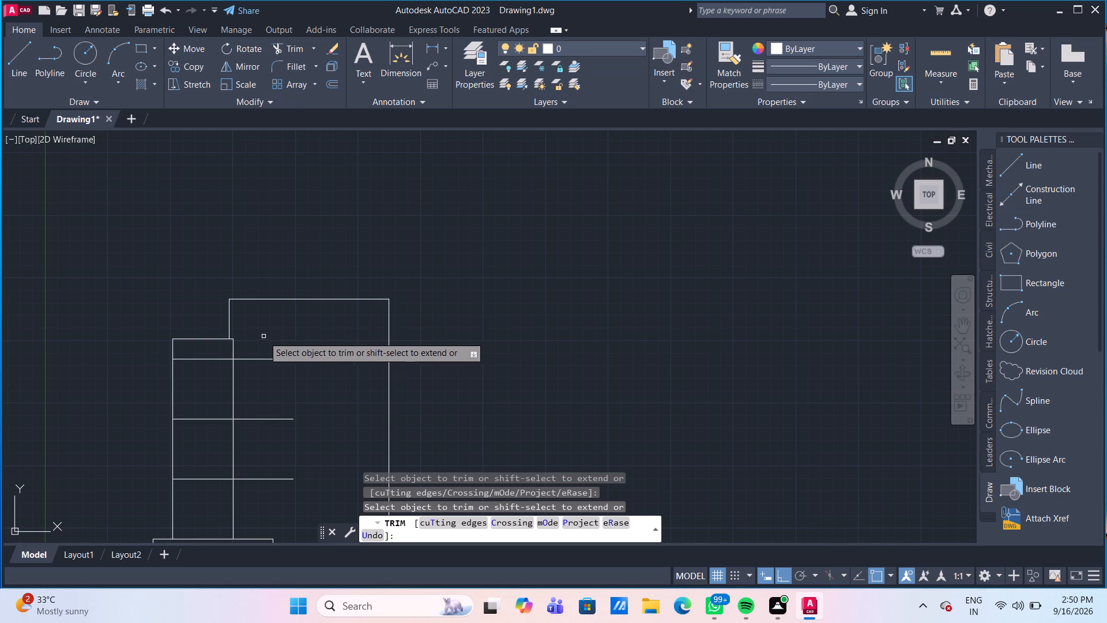
pyautogui.scroll(3, 204, 318)
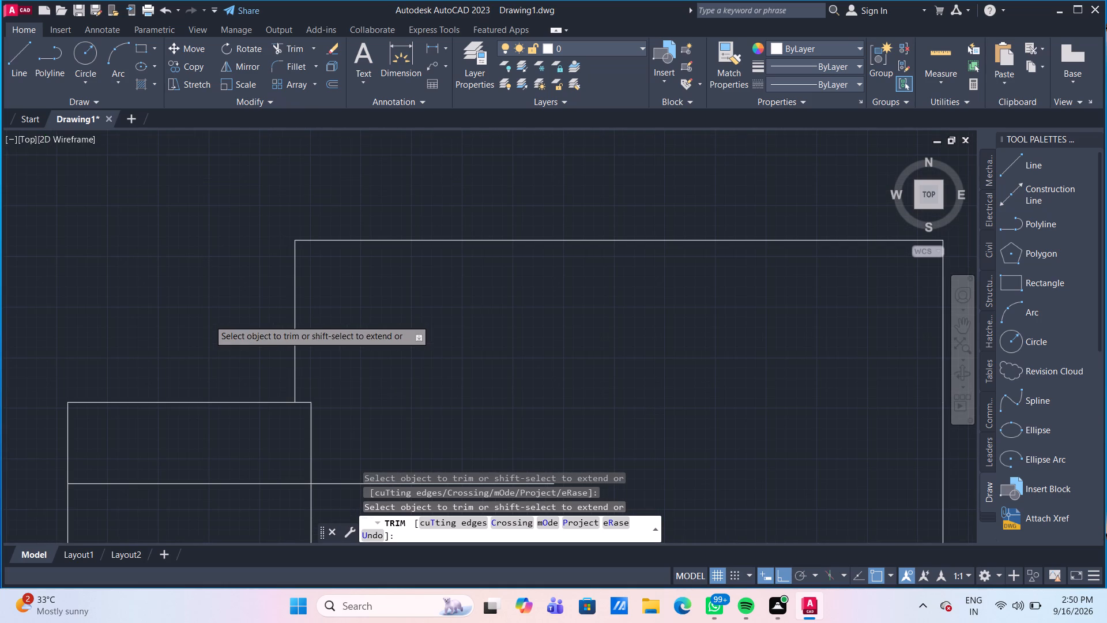
pyautogui.press('Escape')
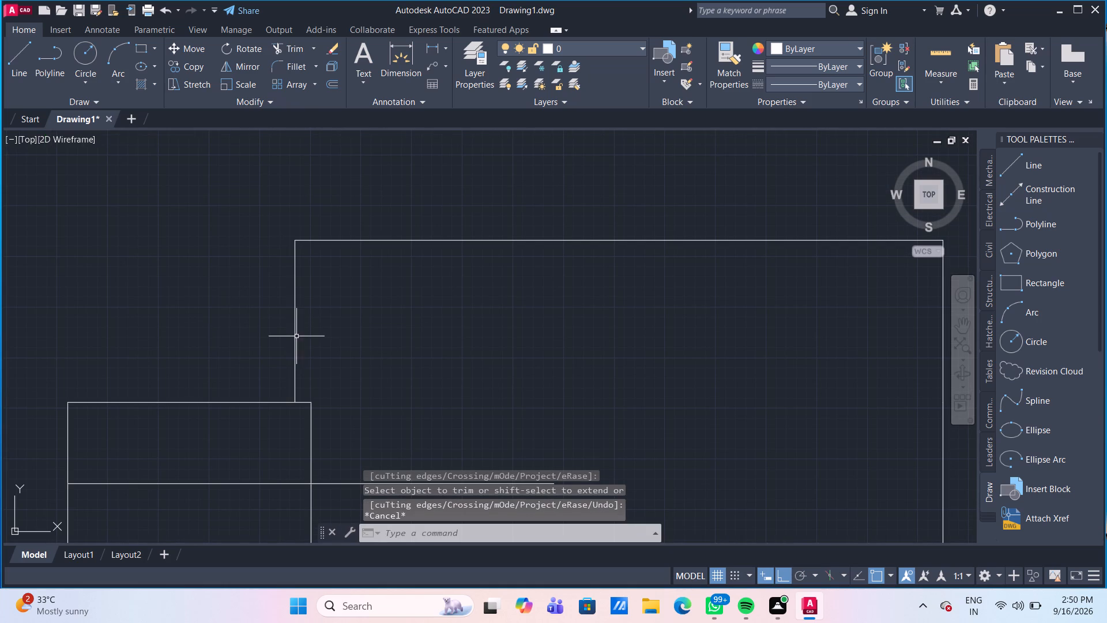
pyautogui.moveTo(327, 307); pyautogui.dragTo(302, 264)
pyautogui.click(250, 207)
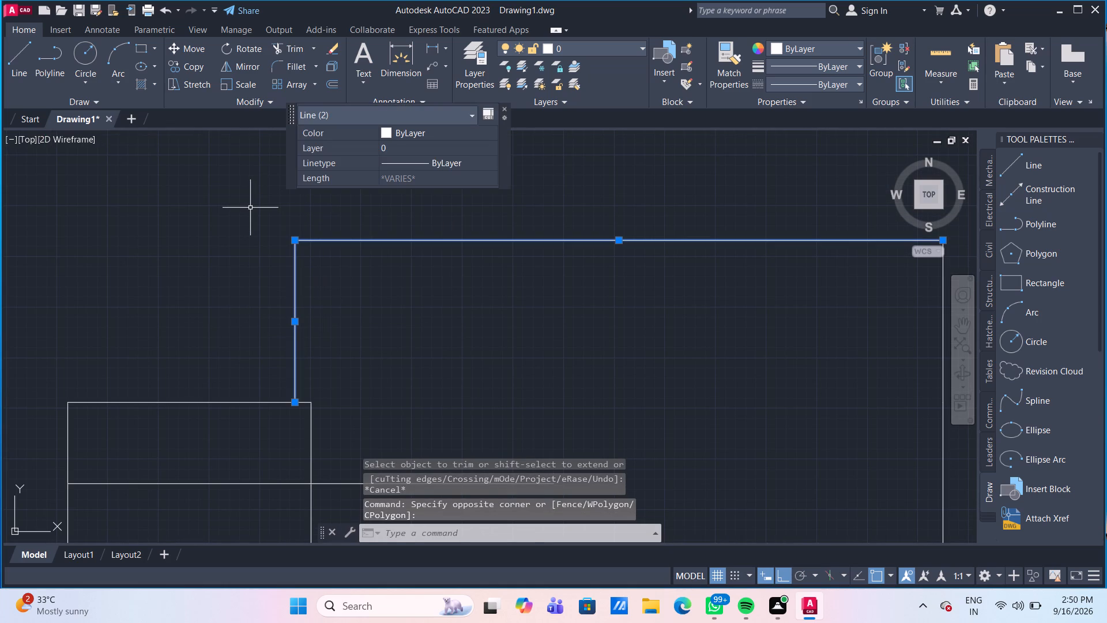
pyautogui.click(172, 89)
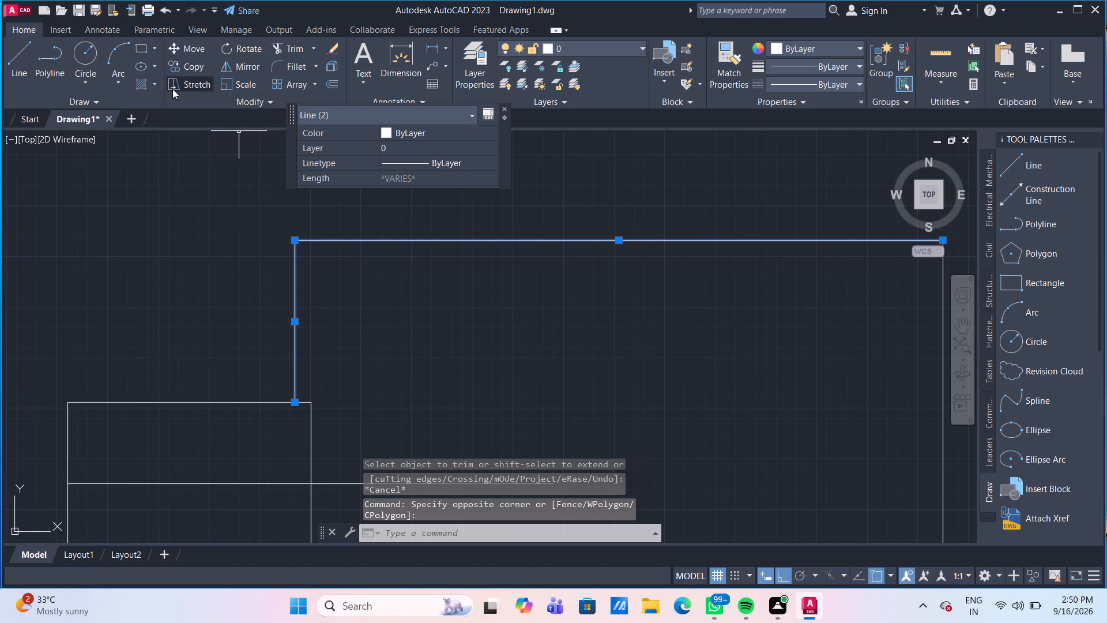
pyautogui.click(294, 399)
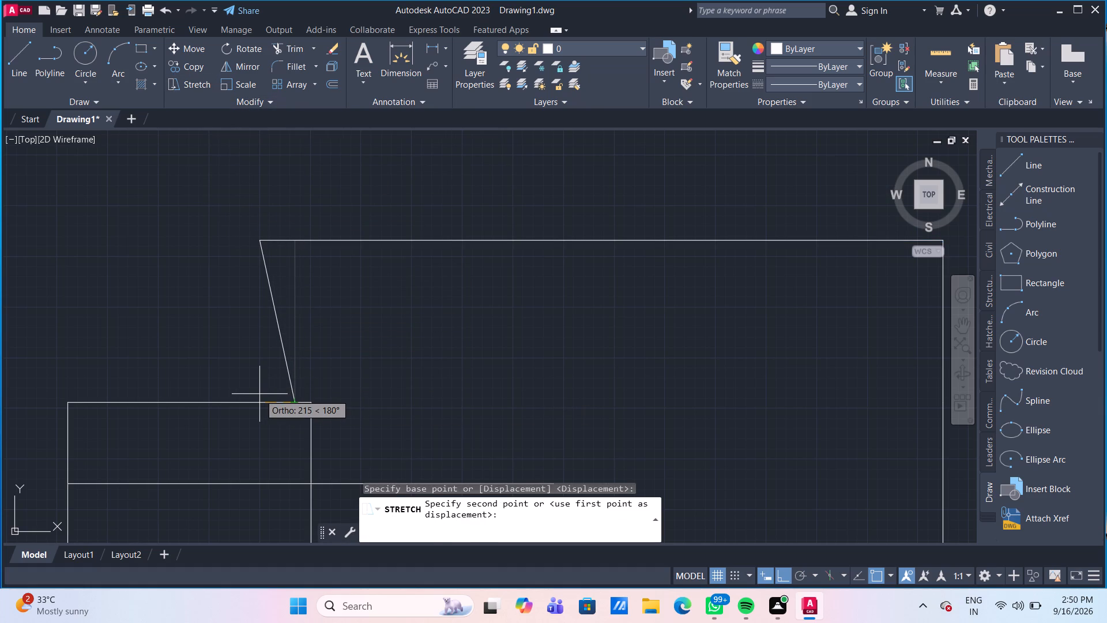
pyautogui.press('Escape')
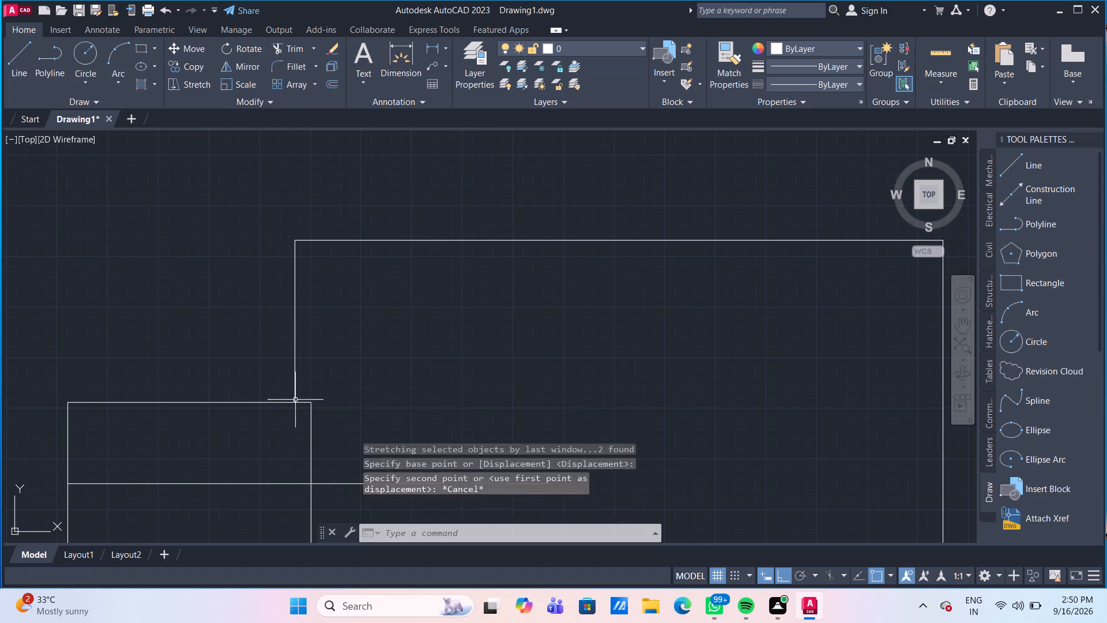
# Stretch the top horizontal line's end on the larger block's side outward by 100 mm.
pyautogui.click(334, 242)
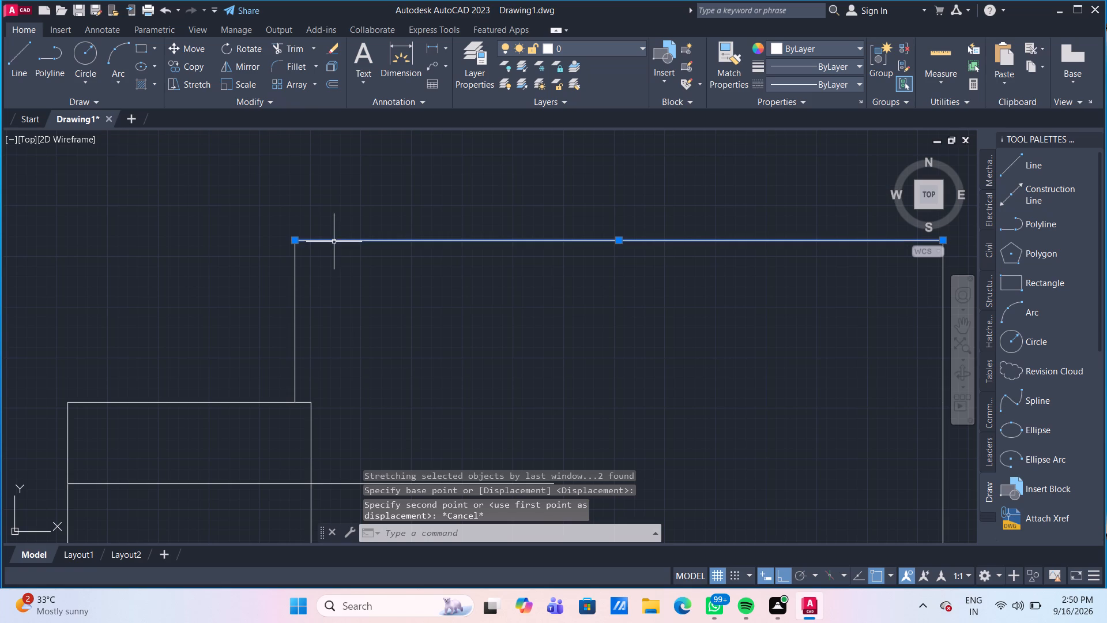
pyautogui.click(296, 238)
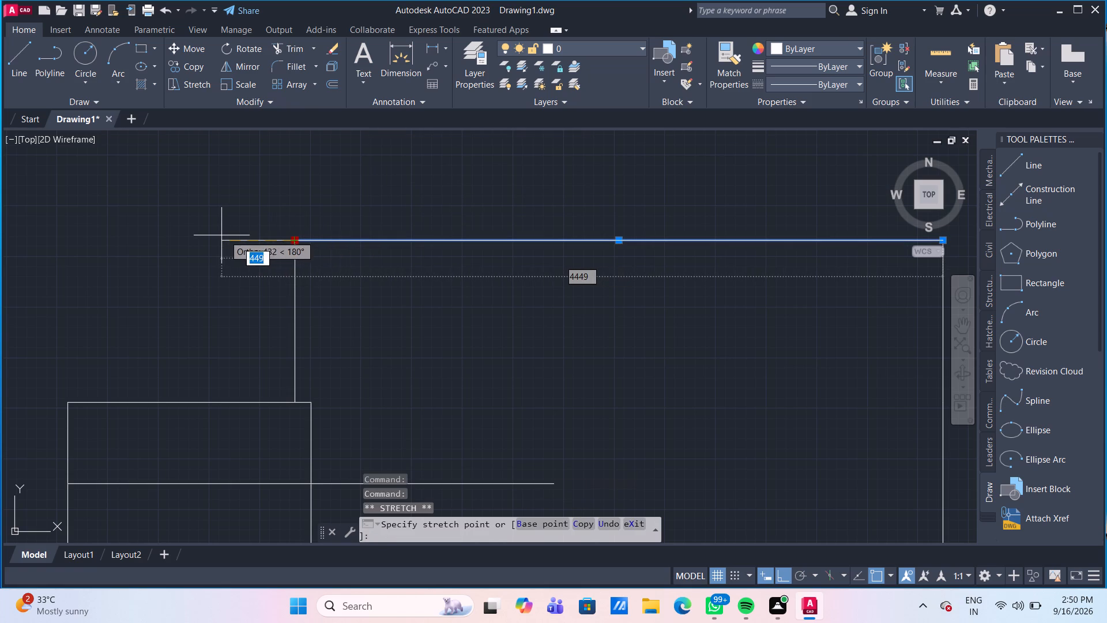
pyautogui.write('100')
pyautogui.press('Return')
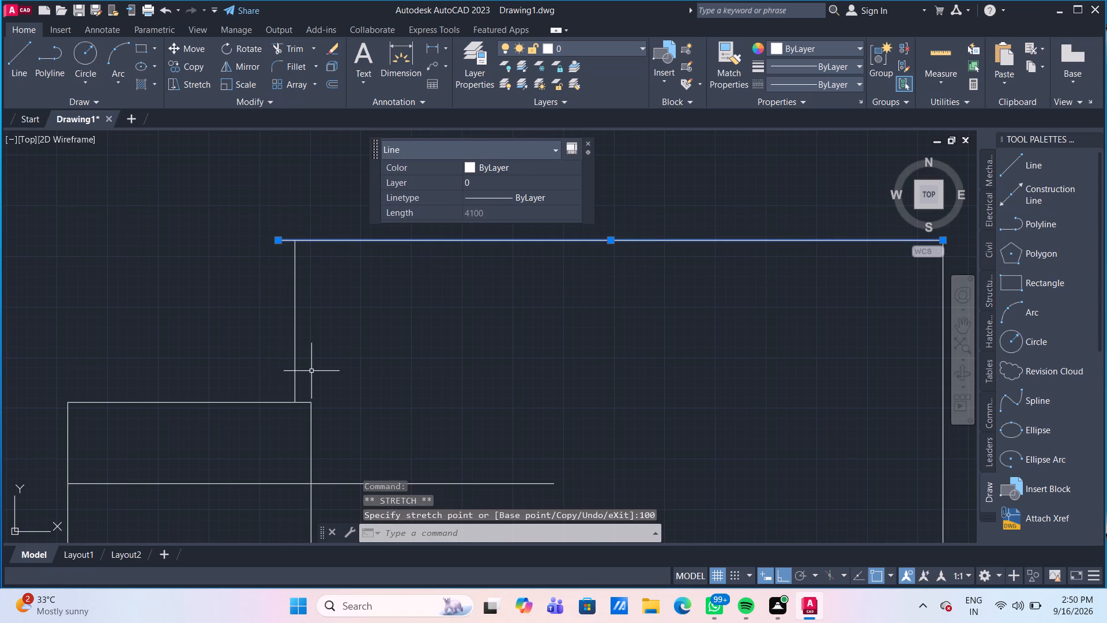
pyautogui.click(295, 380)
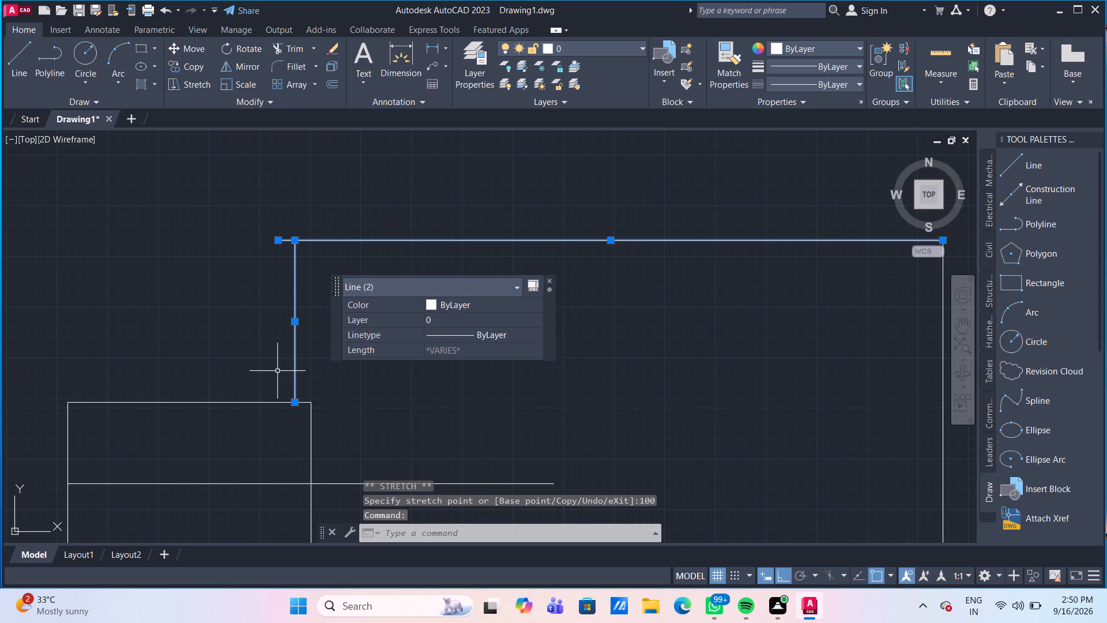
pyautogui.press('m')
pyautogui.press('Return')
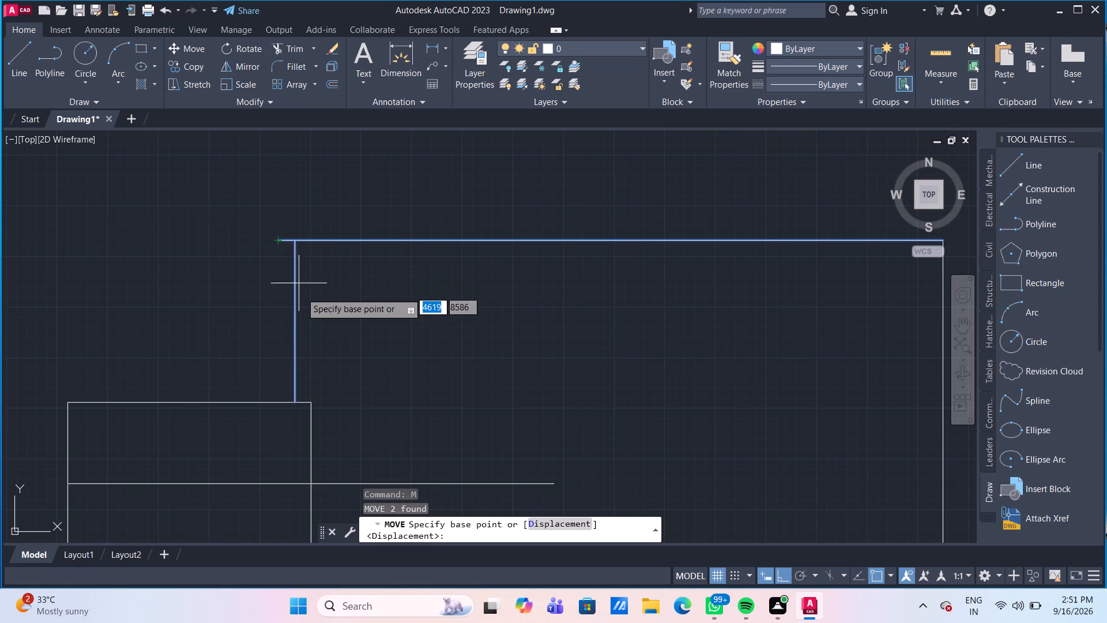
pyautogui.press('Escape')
# Move the 1000 mm vertical on the larger block's side so its top meets the top line's stretched end.
pyautogui.click(292, 276)
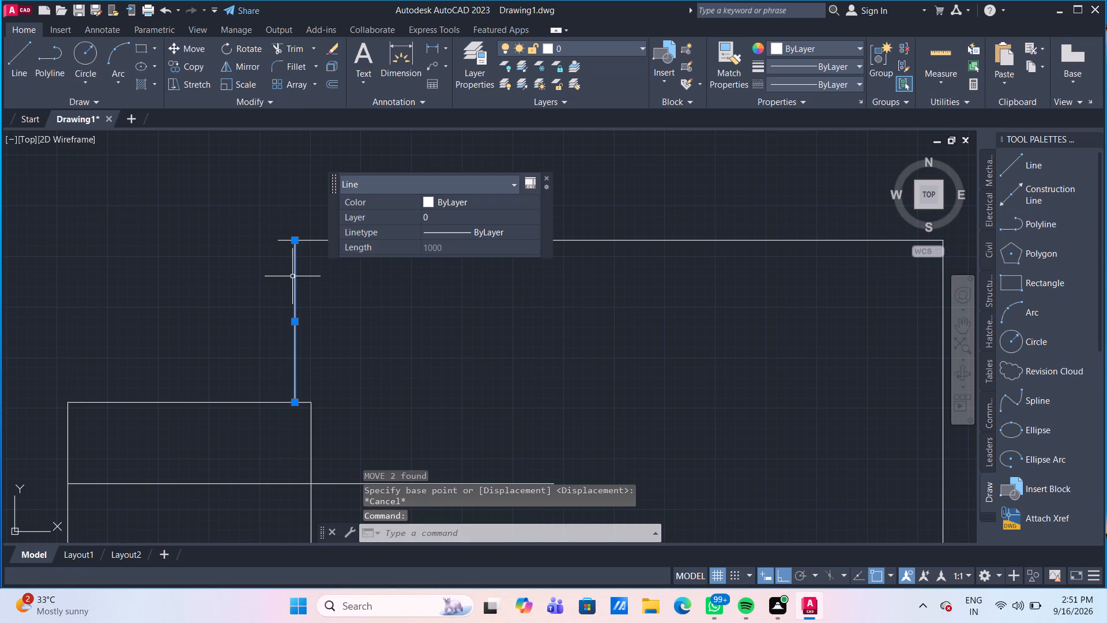
pyautogui.press('m')
pyautogui.press('Return')
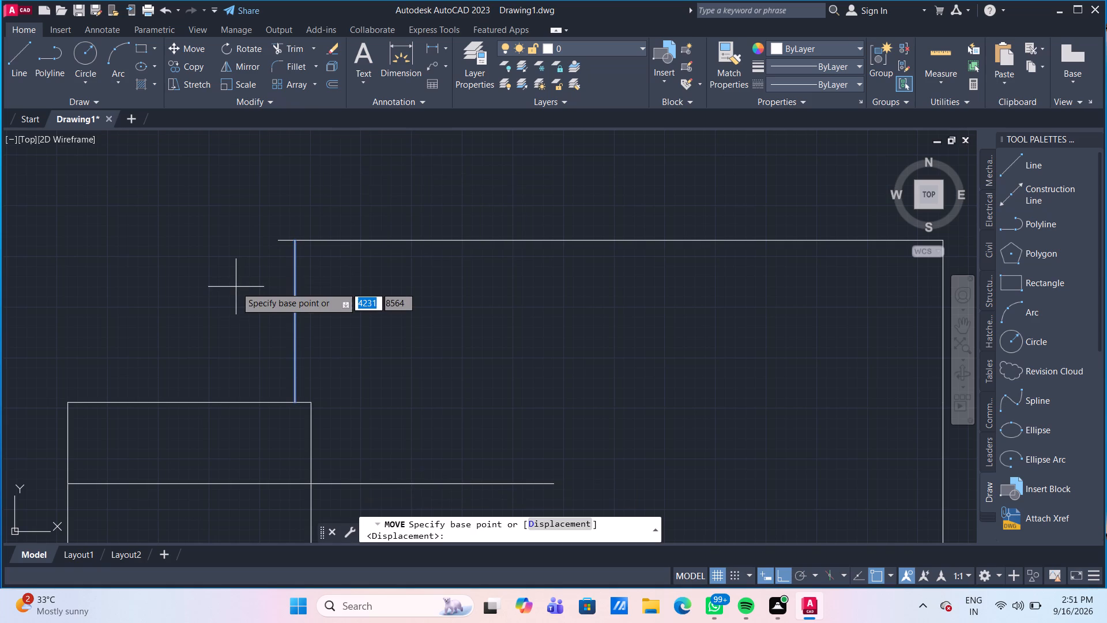
pyautogui.scroll(2, 304, 246)
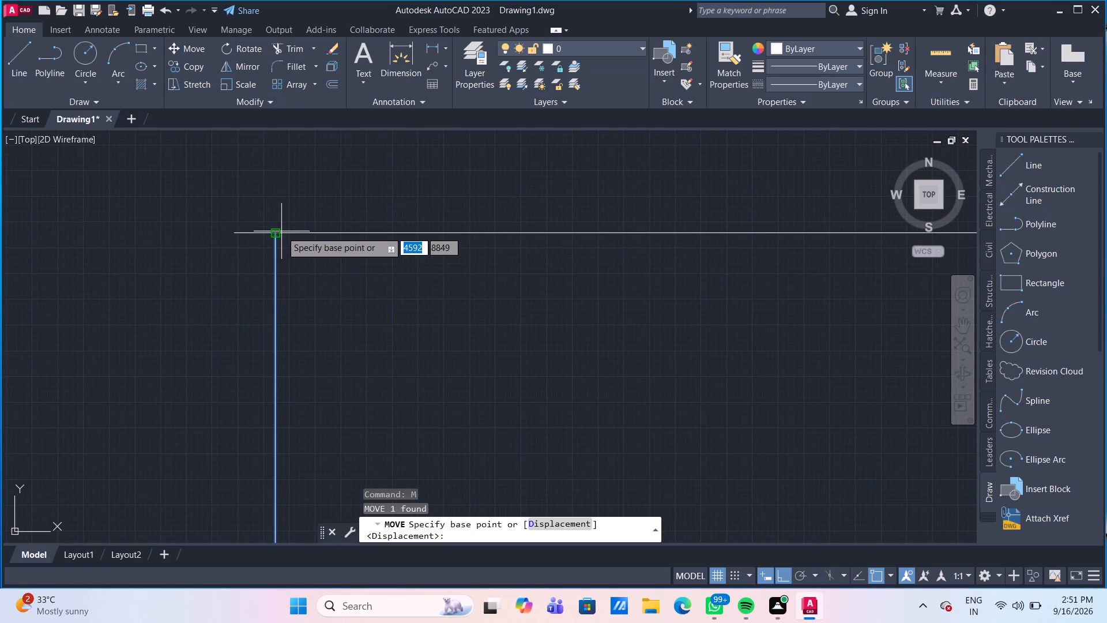
pyautogui.click(276, 234)
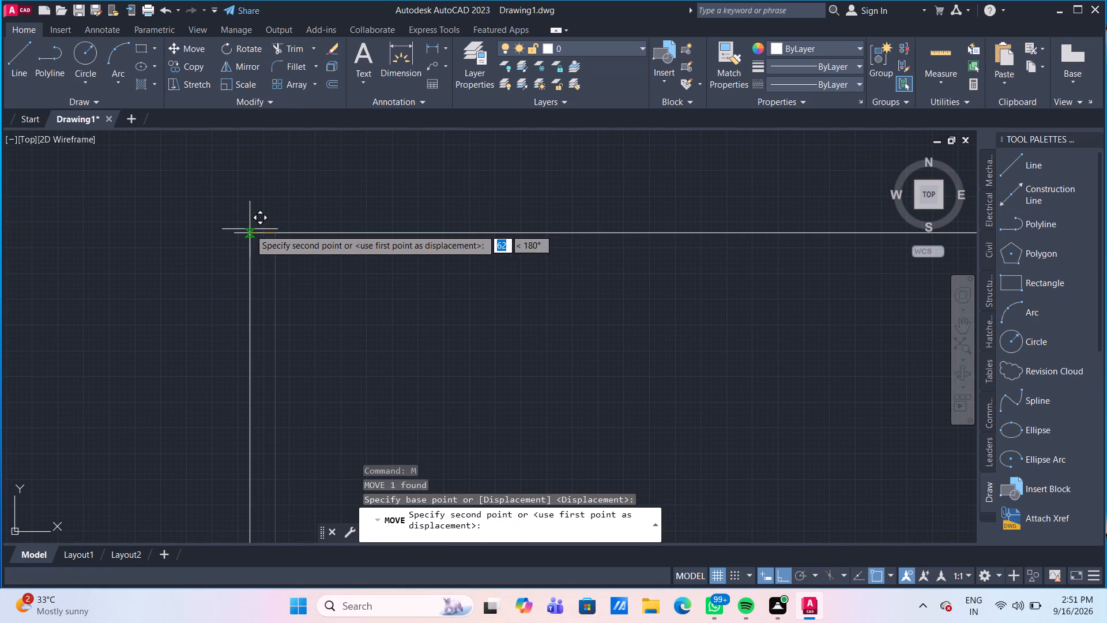
pyautogui.click(235, 233)
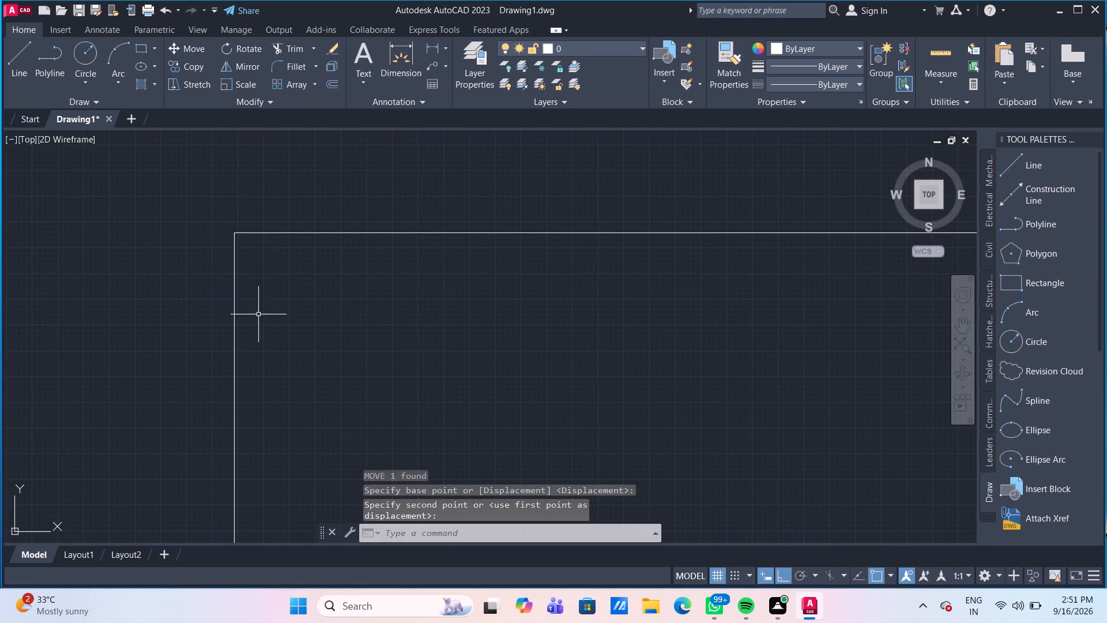
# Use Quick Measure to check the dimensions of the space between the two sides and the upper outline.
pyautogui.scroll(-2, 258, 314)
pyautogui.scroll(-2, 293, 392)
pyautogui.moveTo(322, 410); pyautogui.dragTo(283, 295, button='middle')
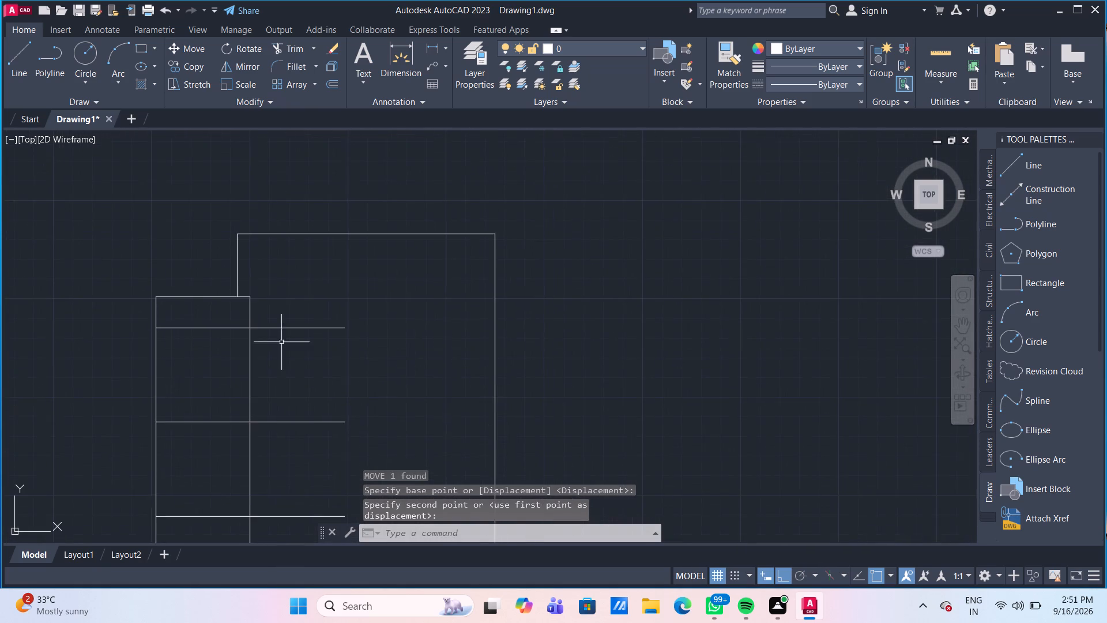
pyautogui.moveTo(291, 358); pyautogui.dragTo(294, 329, button='middle')
pyautogui.scroll(-1, 292, 339)
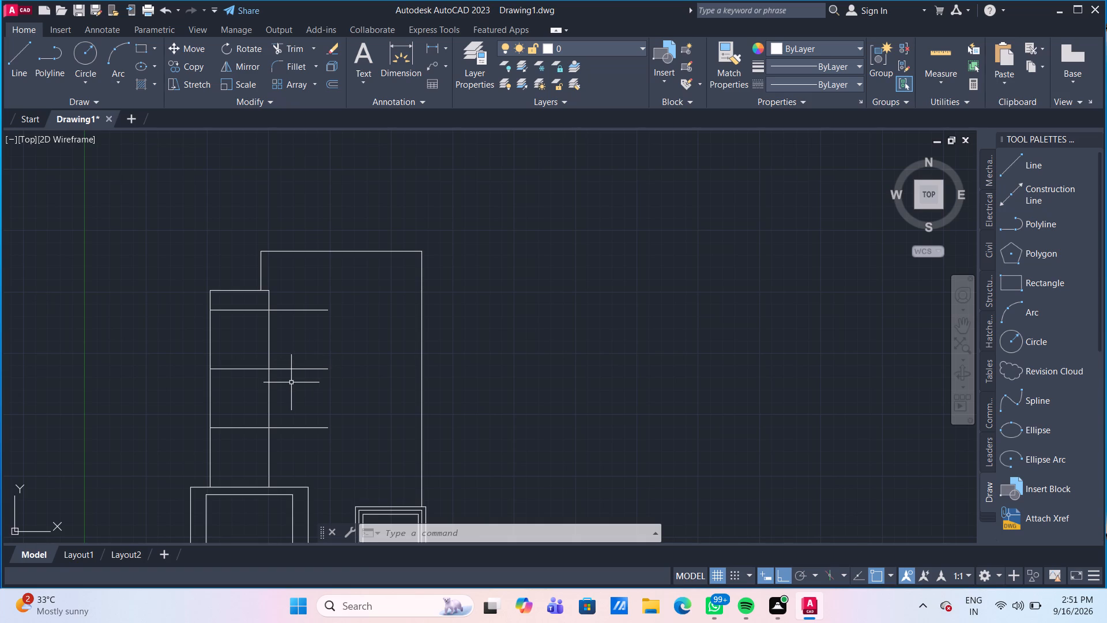
pyautogui.moveTo(402, 414); pyautogui.dragTo(336, 389, button='middle')
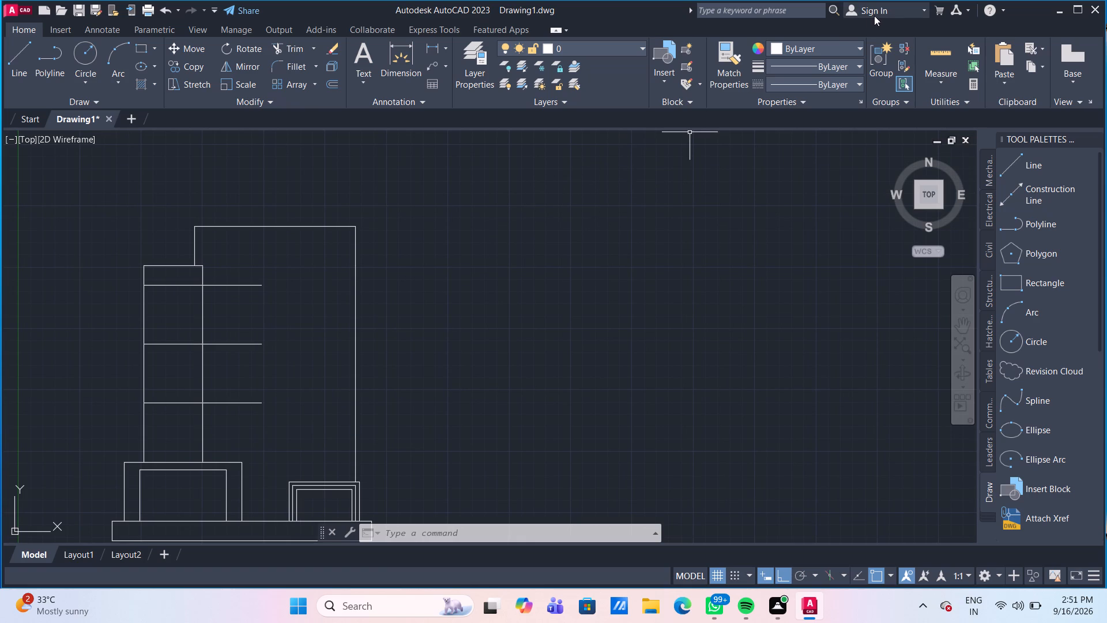
pyautogui.click(939, 57)
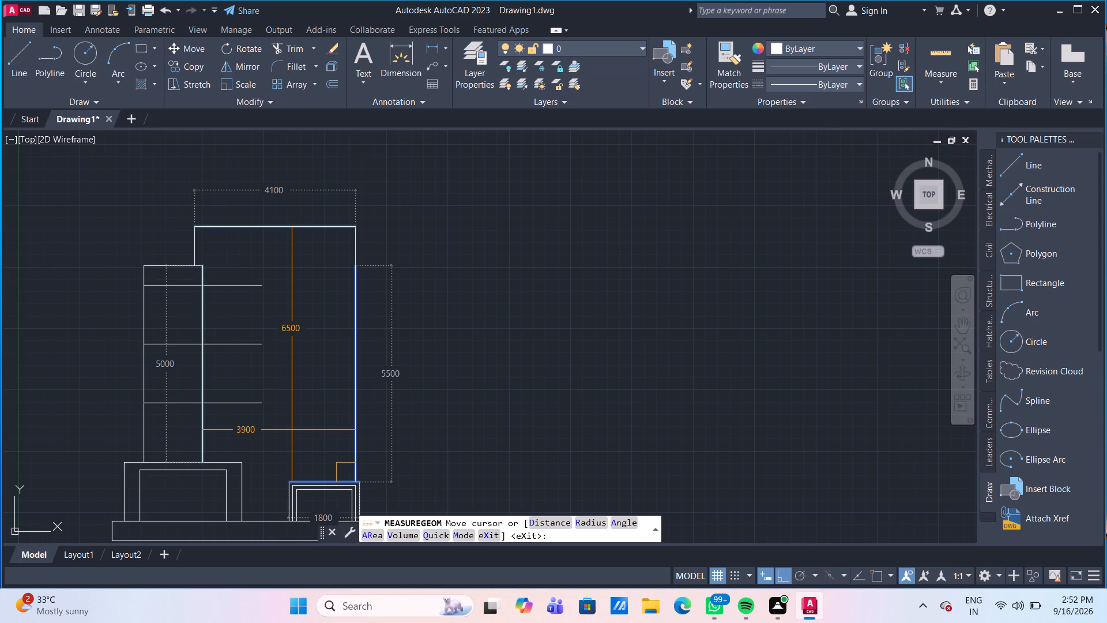
pyautogui.press('Escape')
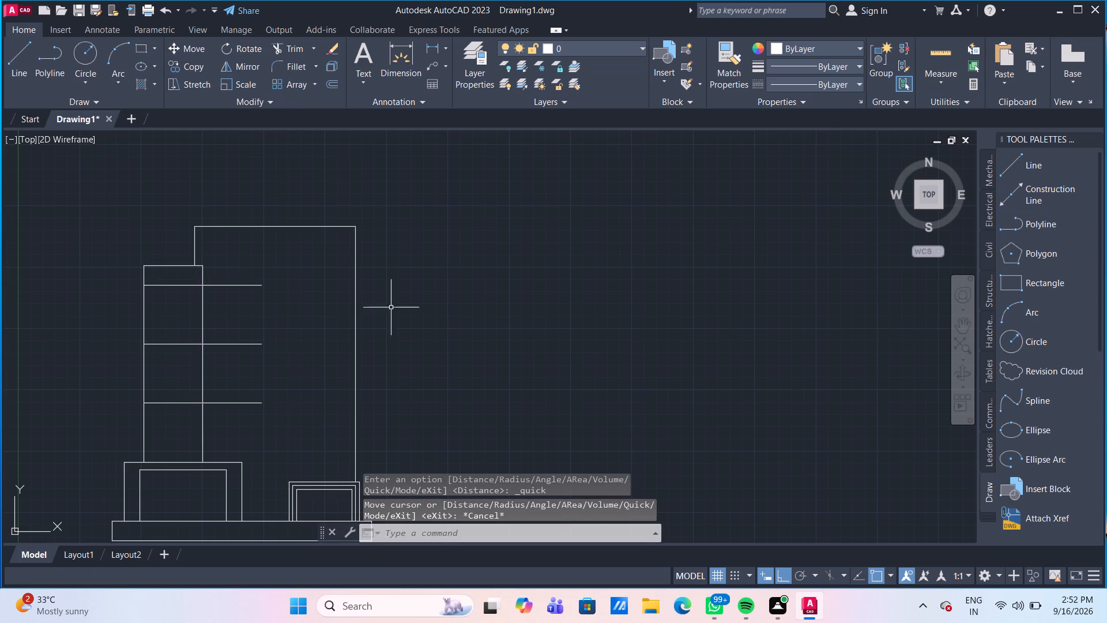
# Offset both the long and short vertical segments above the smaller block inward by 100 mm, twice each.
pyautogui.press('o')
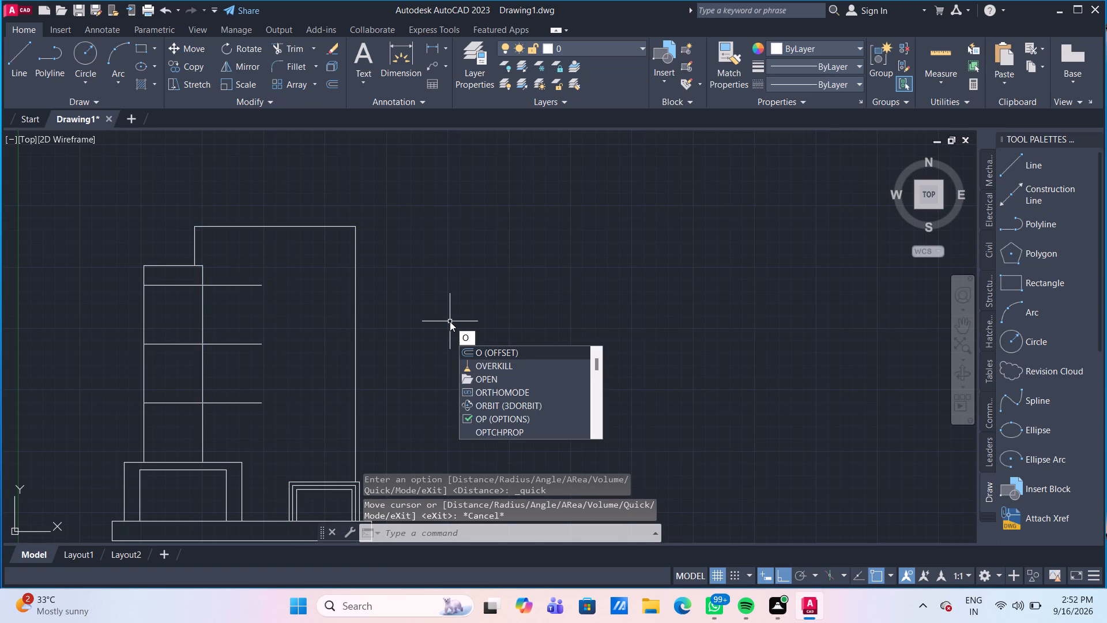
pyautogui.press('Return')
pyautogui.write('100')
pyautogui.press('Return')
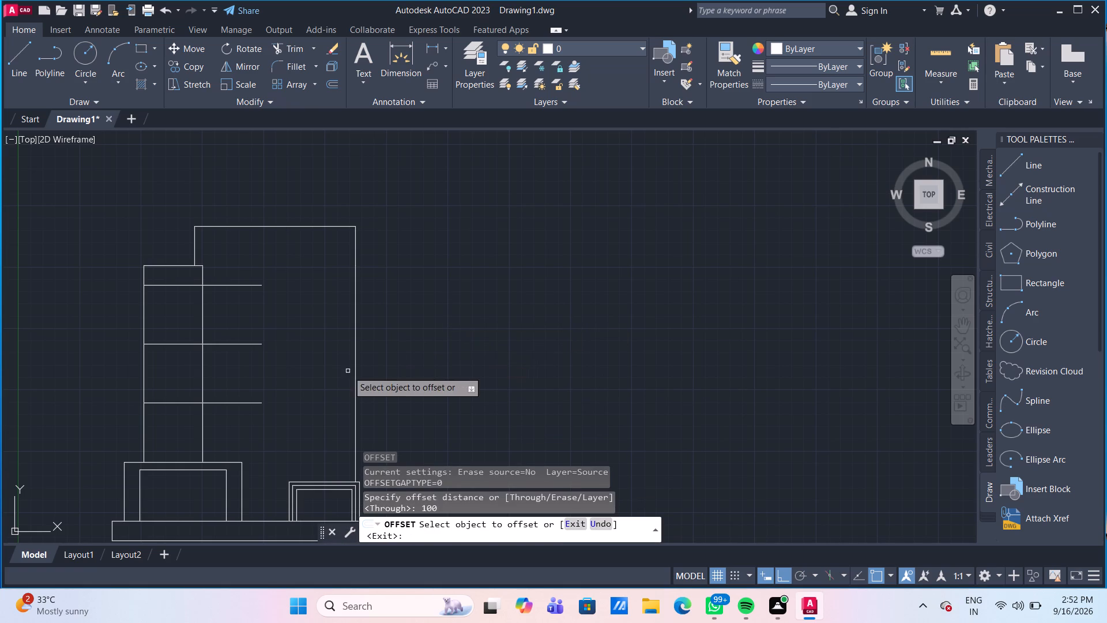
pyautogui.click(354, 387)
pyautogui.click(329, 378)
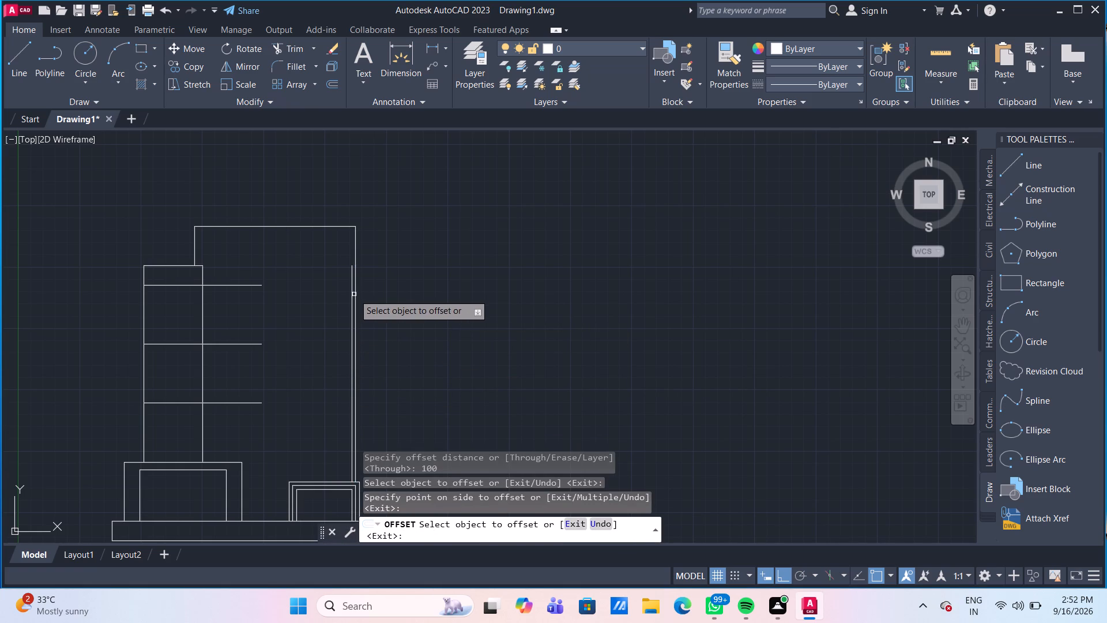
pyautogui.click(351, 306)
pyautogui.click(336, 306)
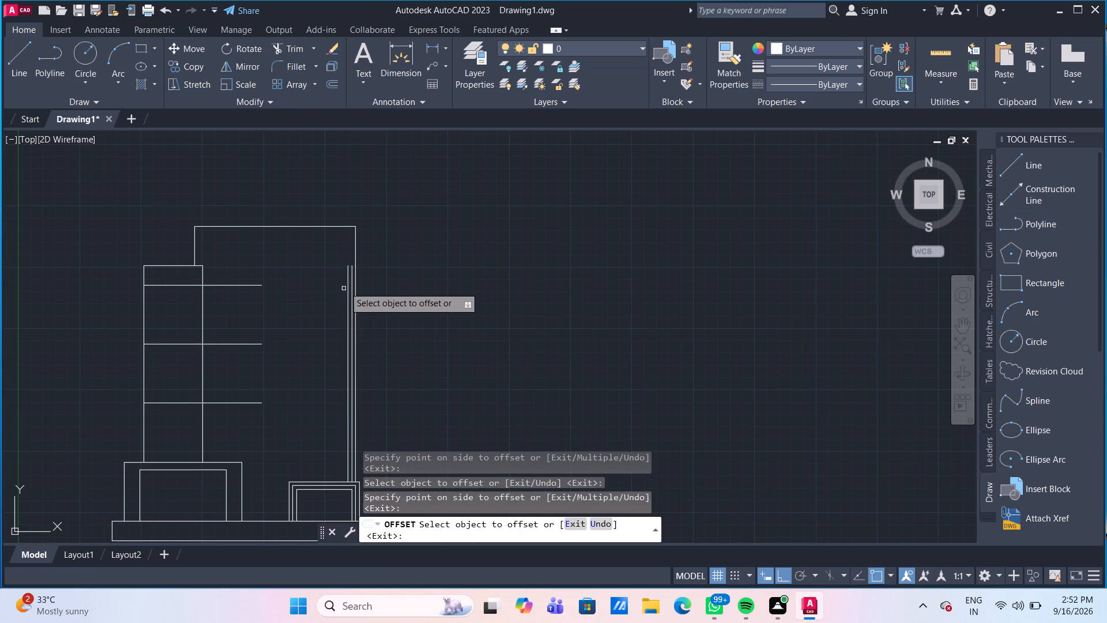
pyautogui.click(356, 247)
pyautogui.click(344, 243)
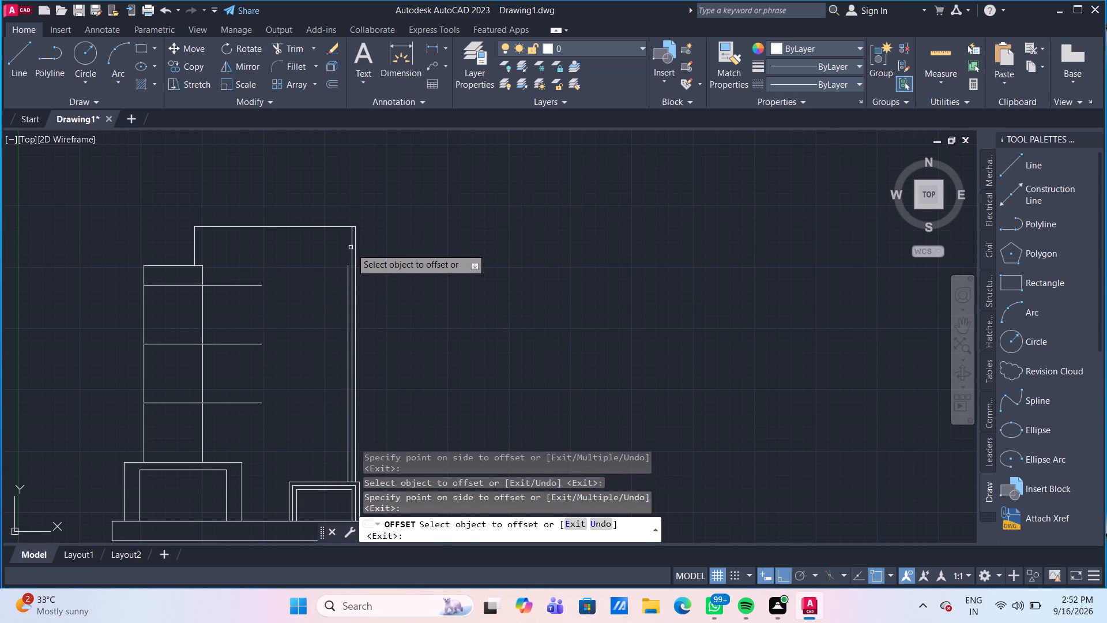
pyautogui.click(352, 248)
pyautogui.click(342, 242)
pyautogui.press('Escape')
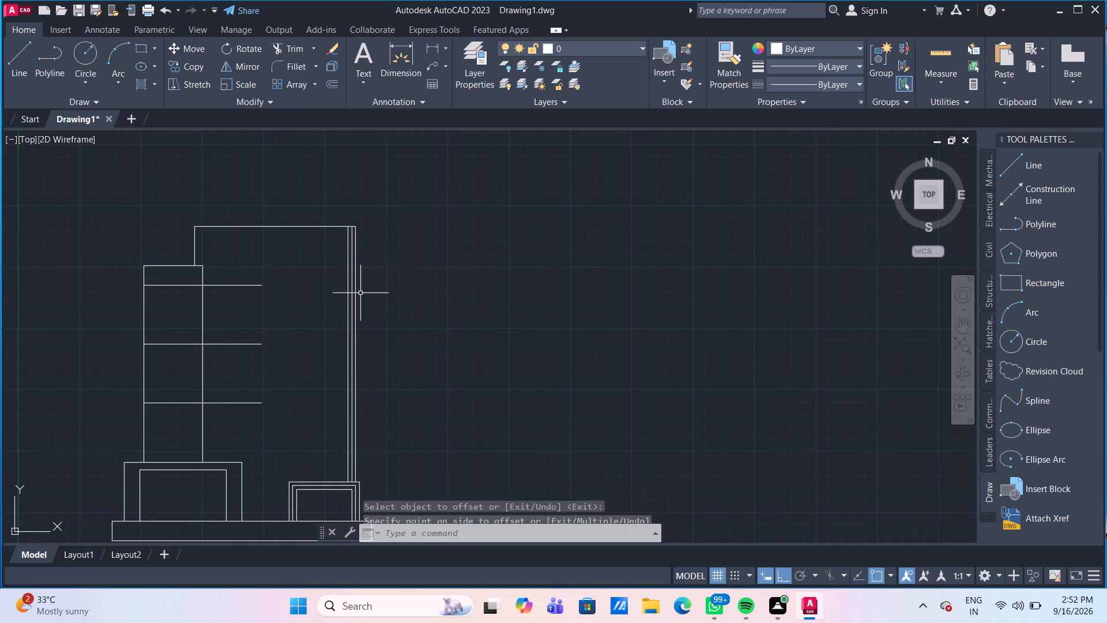
# Delete the middle long and short vertical segments from the set of offset lines above the smaller block.
pyautogui.scroll(1, 360, 293)
pyautogui.click(346, 243)
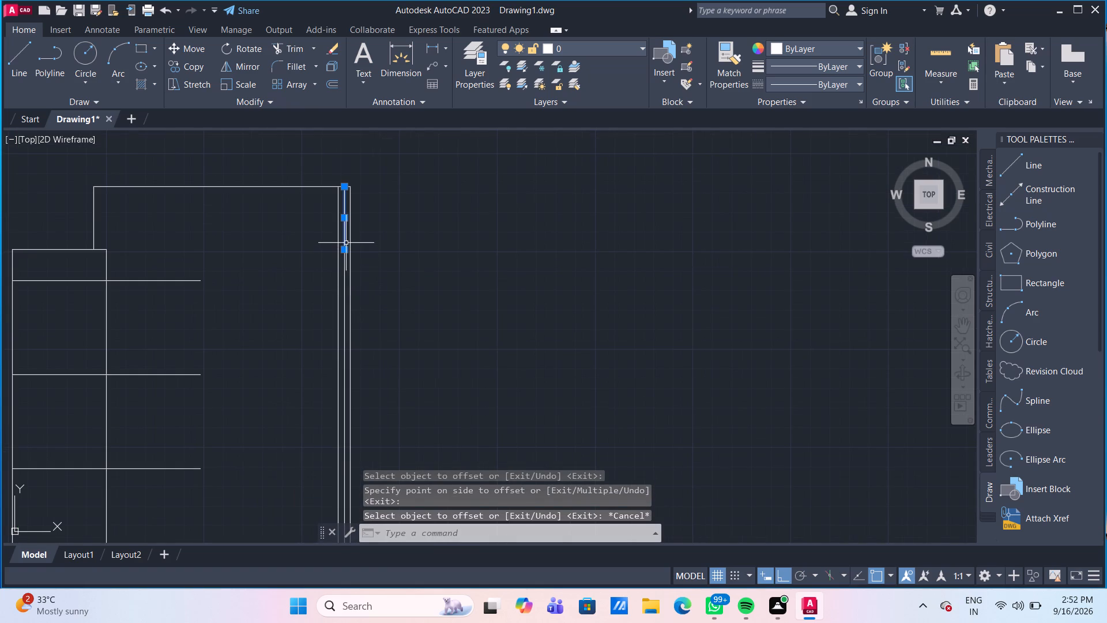
pyautogui.click(345, 260)
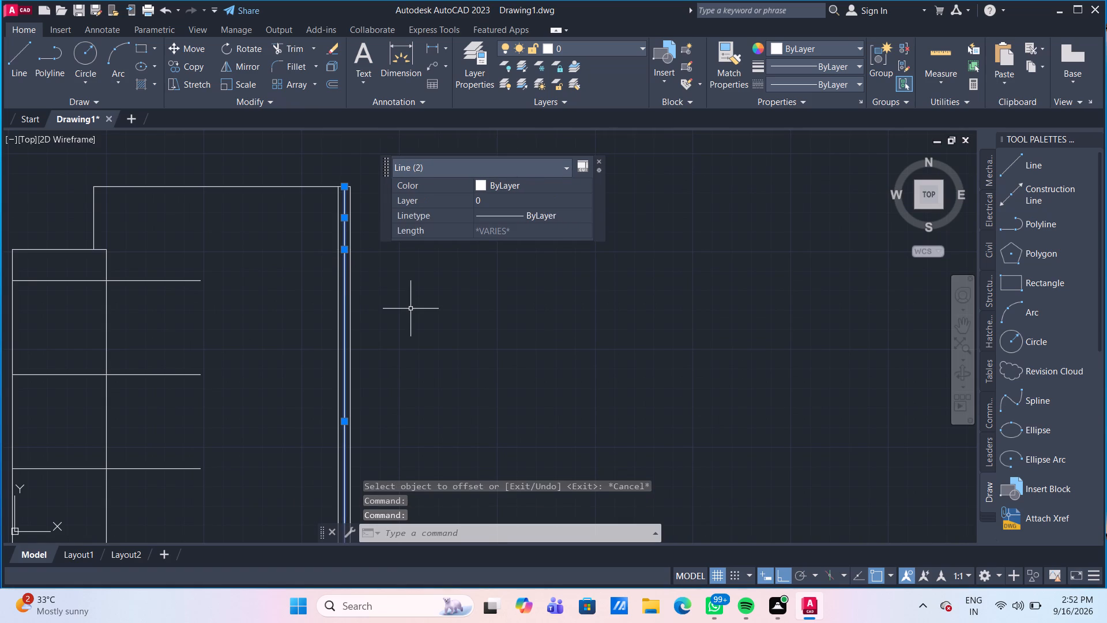
pyautogui.press('Delete')
# Extend the top level line to the inner vertical above the smaller block, and the middle and lower level lines to the outer vertical.
pyautogui.scroll(-2, 428, 335)
pyautogui.scroll(-1, 474, 355)
pyautogui.moveTo(474, 355); pyautogui.dragTo(475, 310, button='middle')
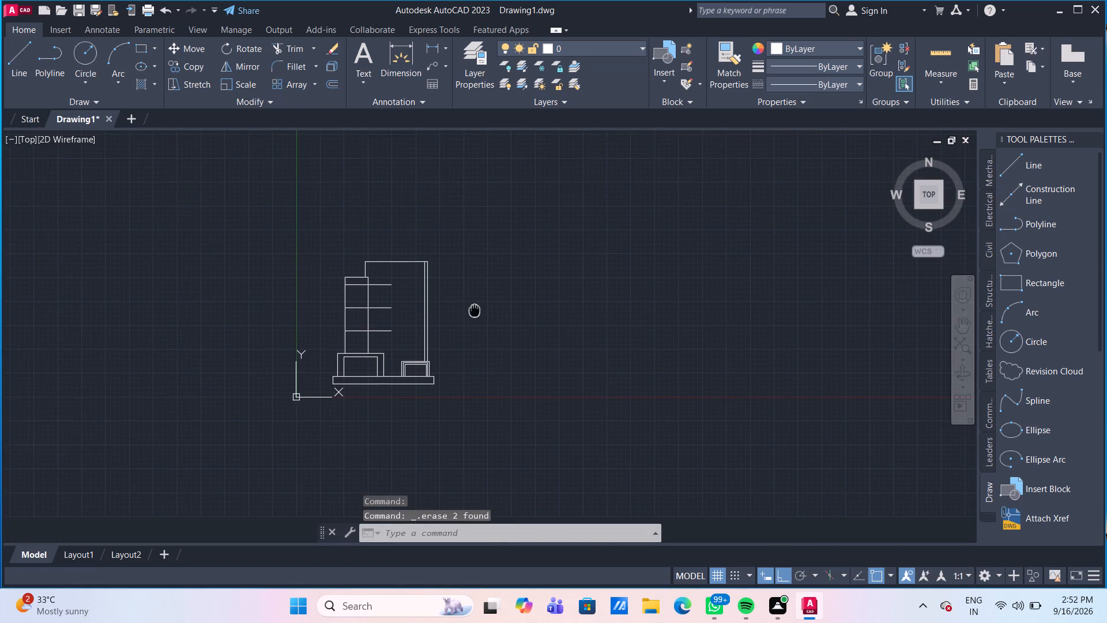
pyautogui.moveTo(475, 310); pyautogui.dragTo(488, 320, button='middle')
pyautogui.scroll(2, 462, 341)
pyautogui.moveTo(458, 355); pyautogui.dragTo(476, 362, button='middle')
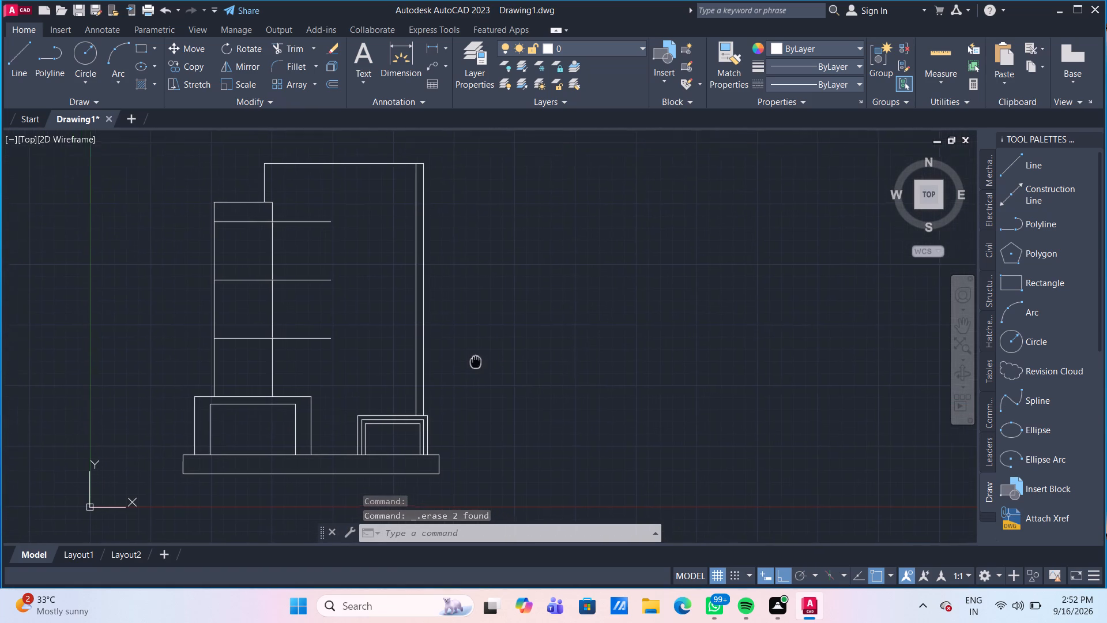
pyautogui.moveTo(476, 362); pyautogui.dragTo(575, 384, button='middle')
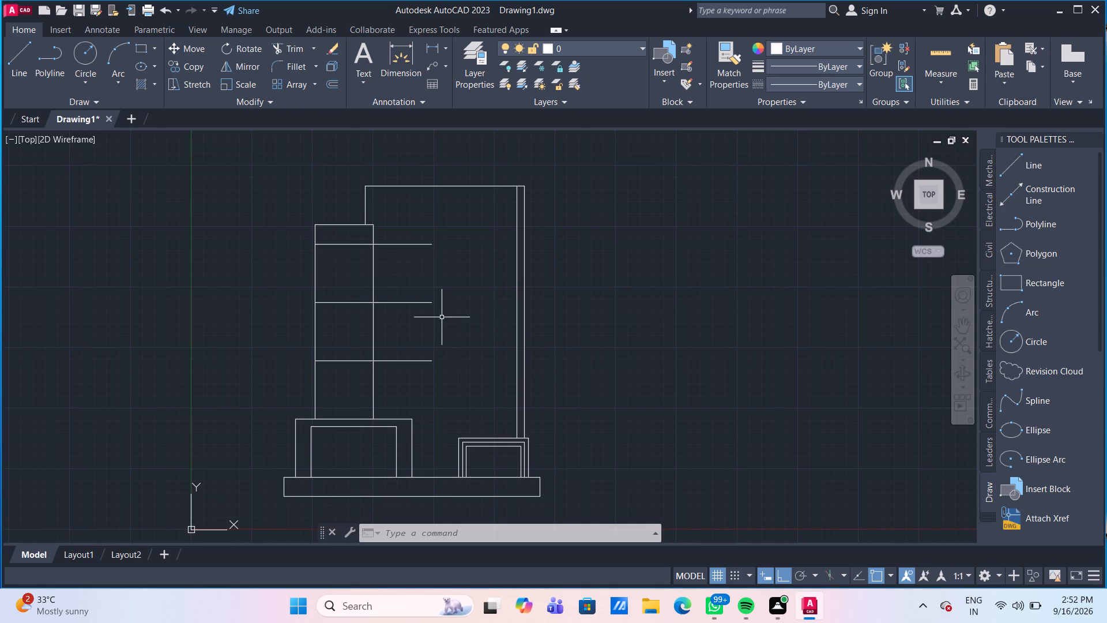
pyautogui.write('EX')
pyautogui.press('Return')
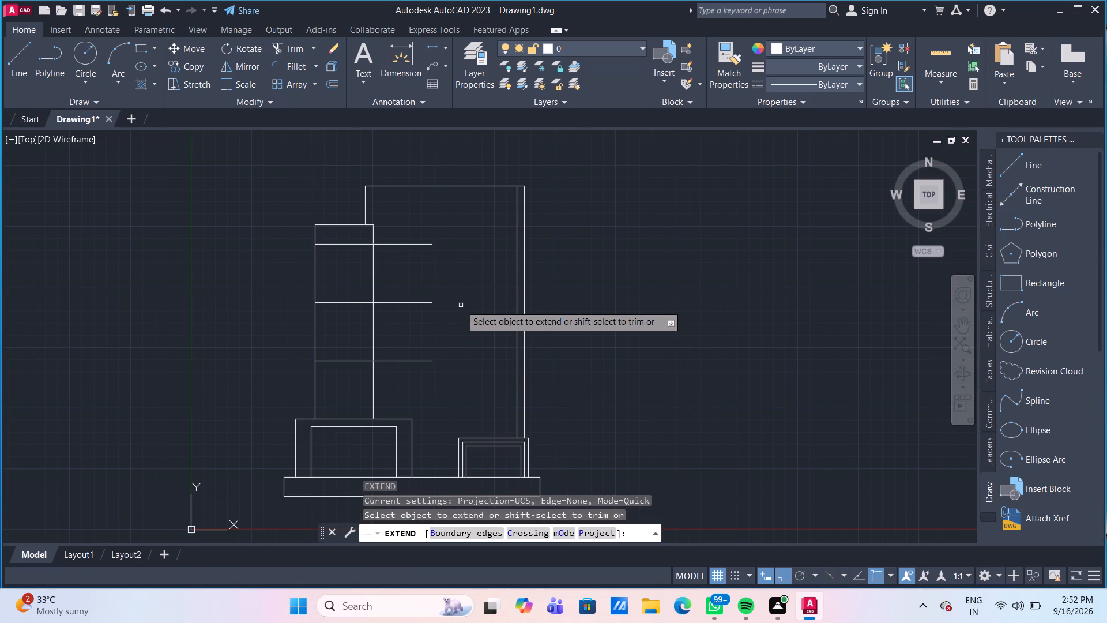
pyautogui.click(428, 245)
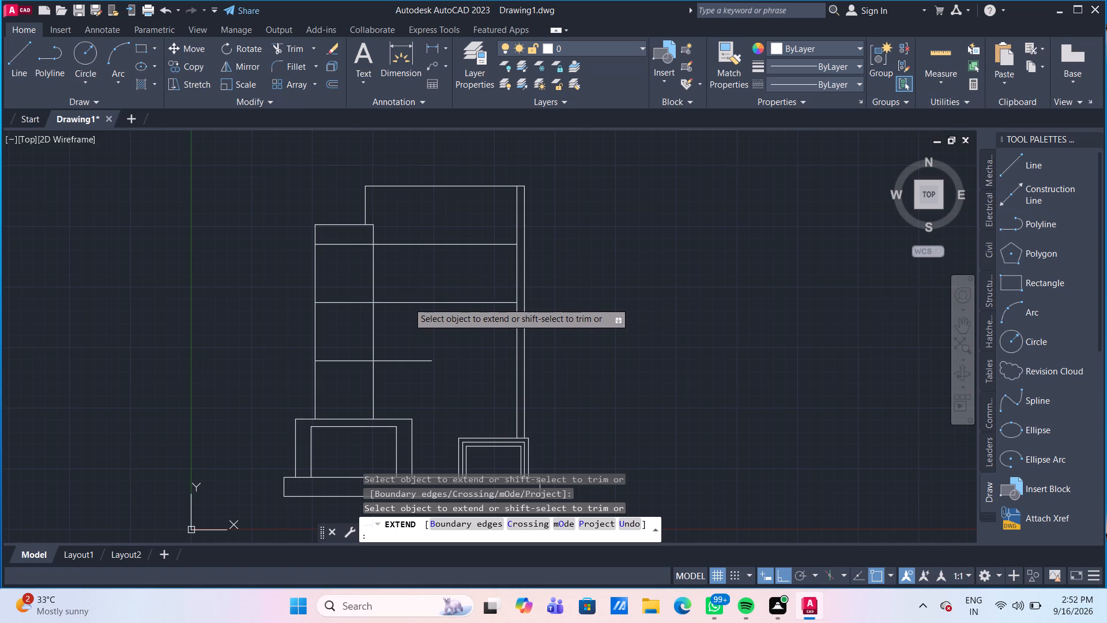
pyautogui.click(408, 302)
pyautogui.click(500, 302)
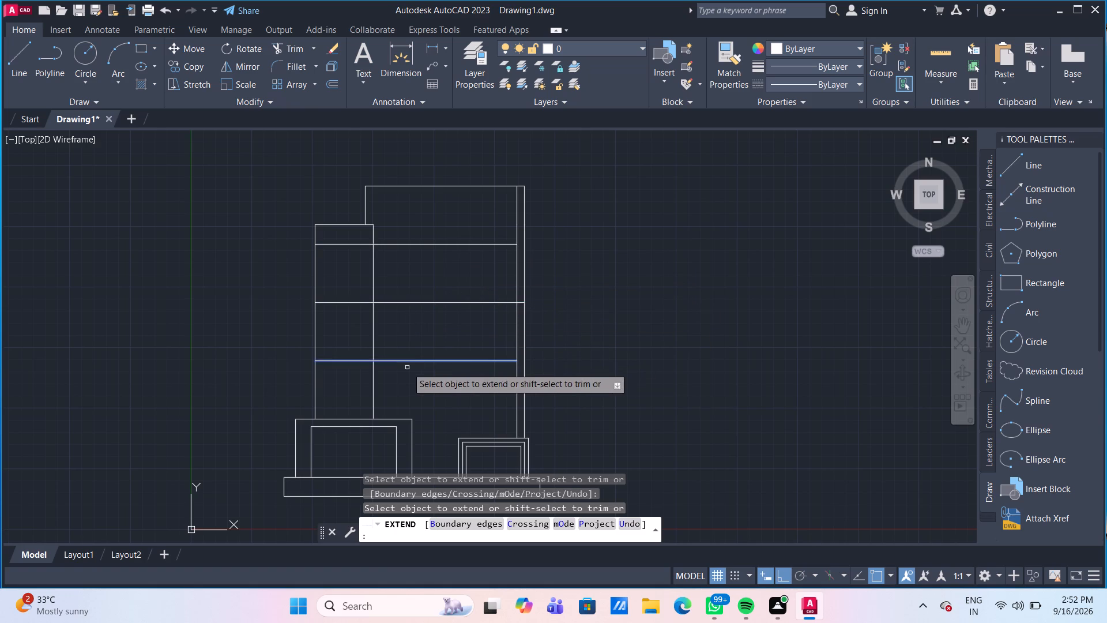
pyautogui.click(412, 360)
pyautogui.click(487, 361)
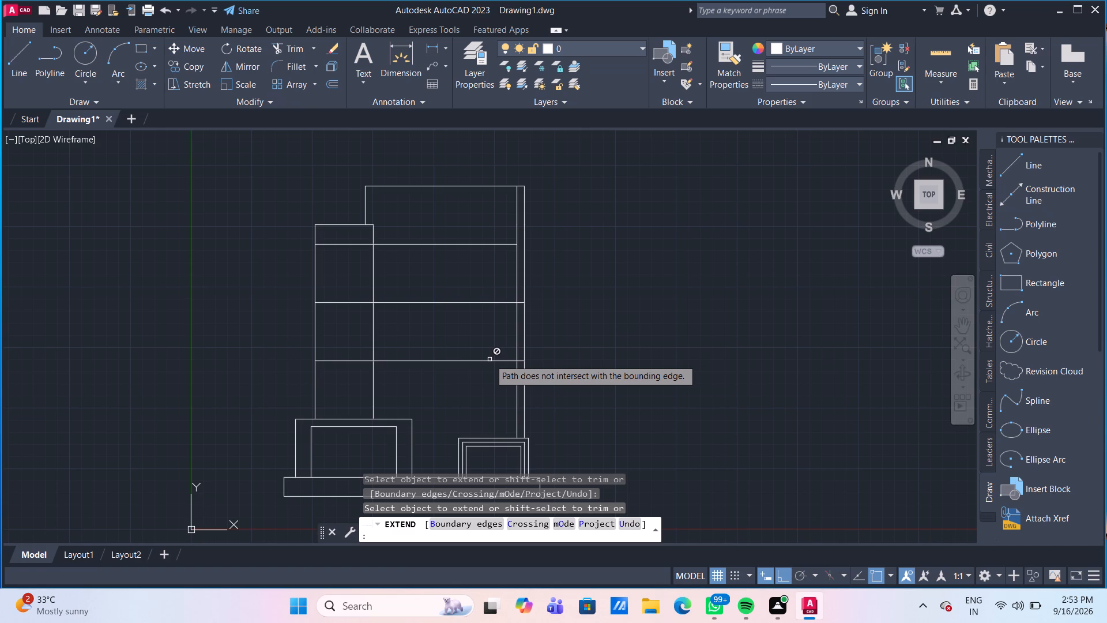
pyautogui.press('Escape')
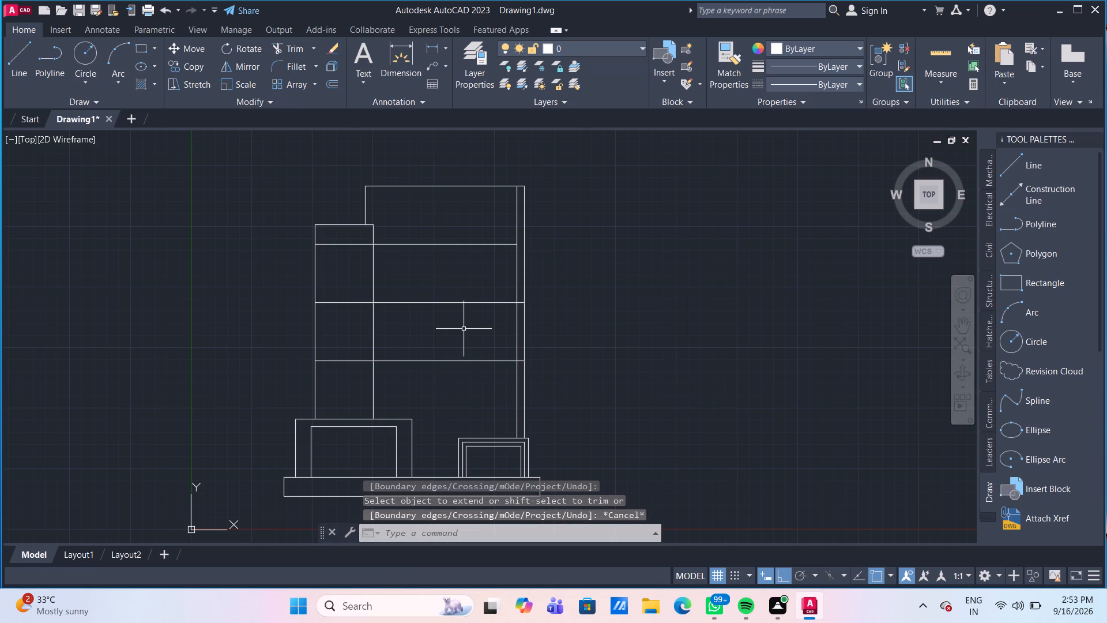
# Trim the inner vertical above the top level line and the outer vertical between the middle and lower level lines.
pyautogui.write('TR')
pyautogui.press('Return')
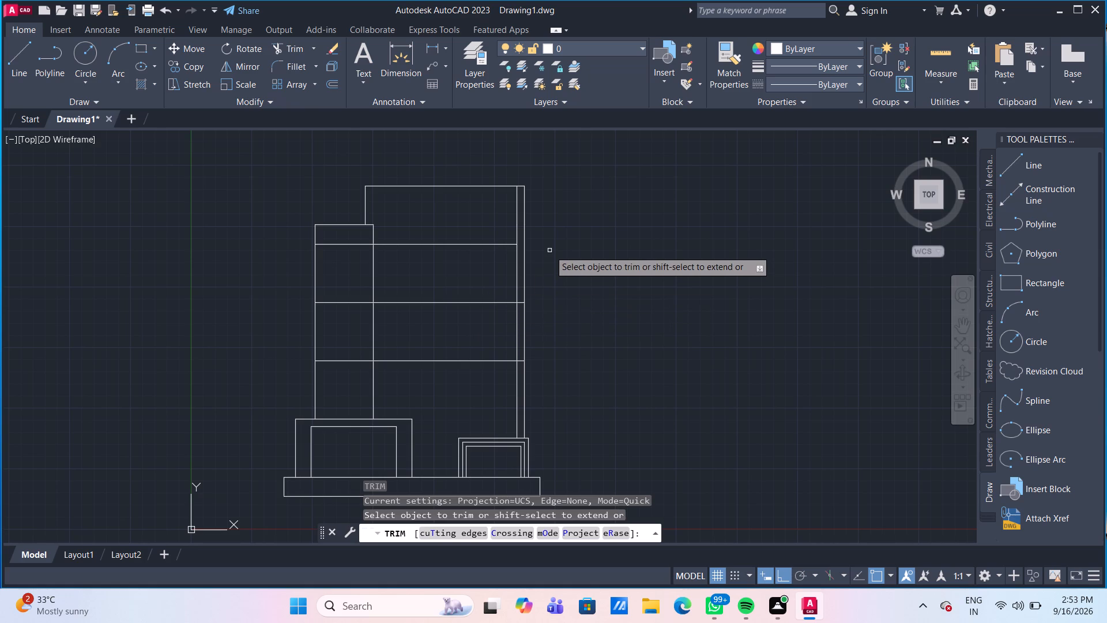
pyautogui.click(517, 215)
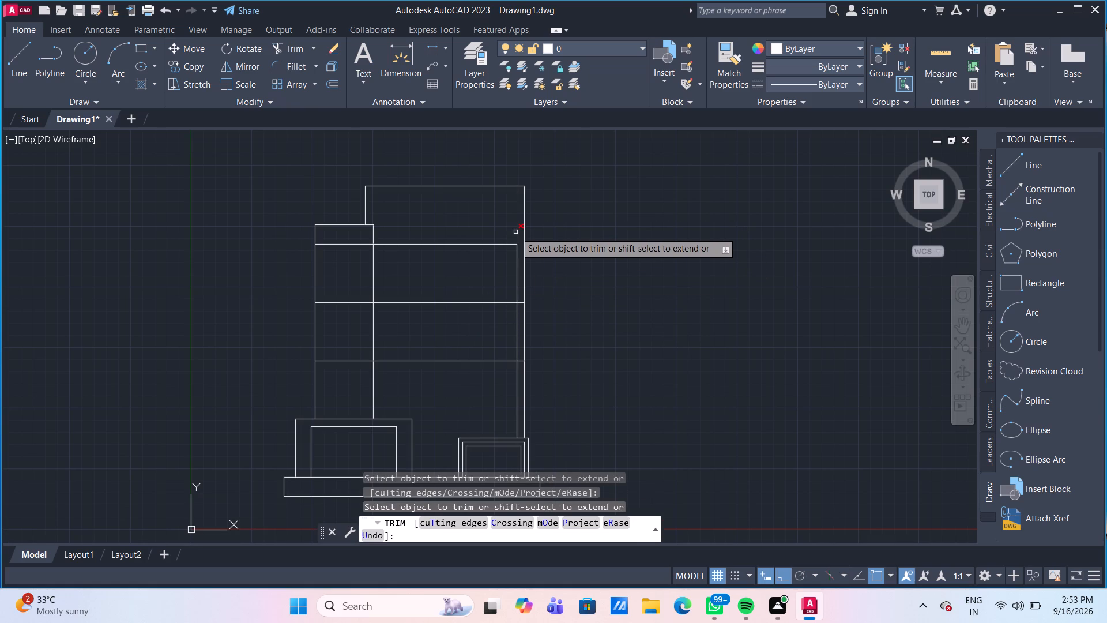
pyautogui.click(515, 232)
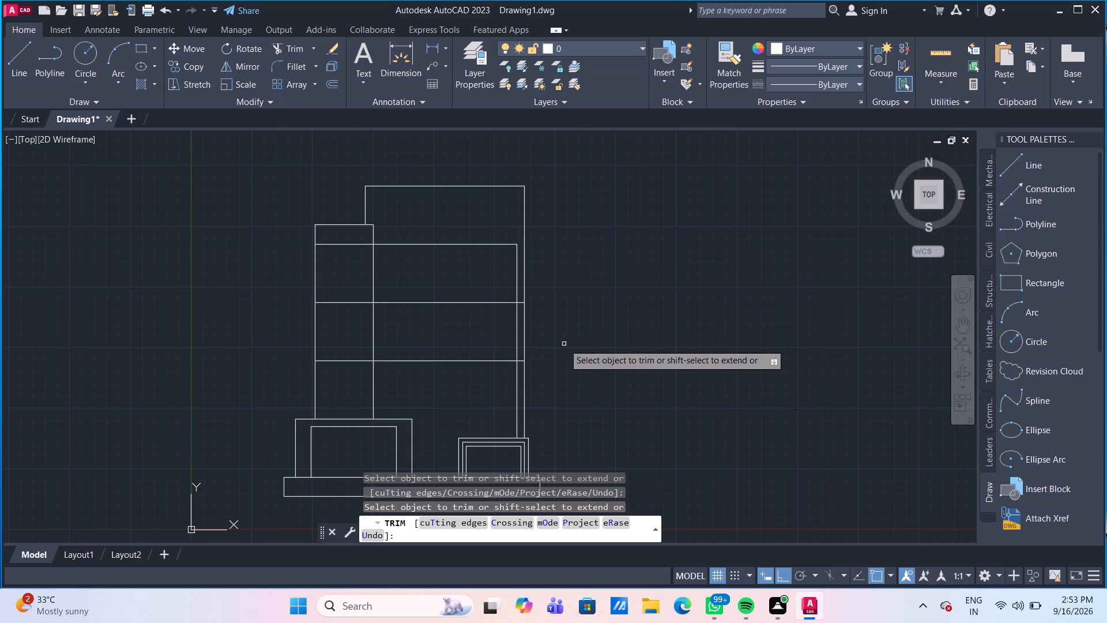
pyautogui.click(525, 321)
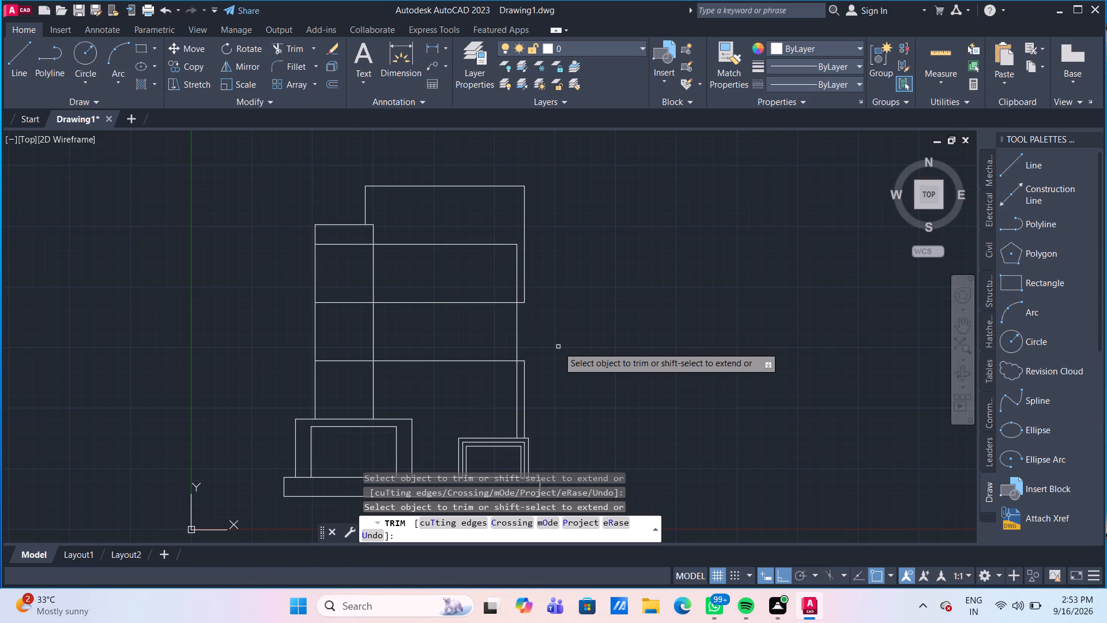
pyautogui.moveTo(559, 360); pyautogui.dragTo(549, 307, button='middle')
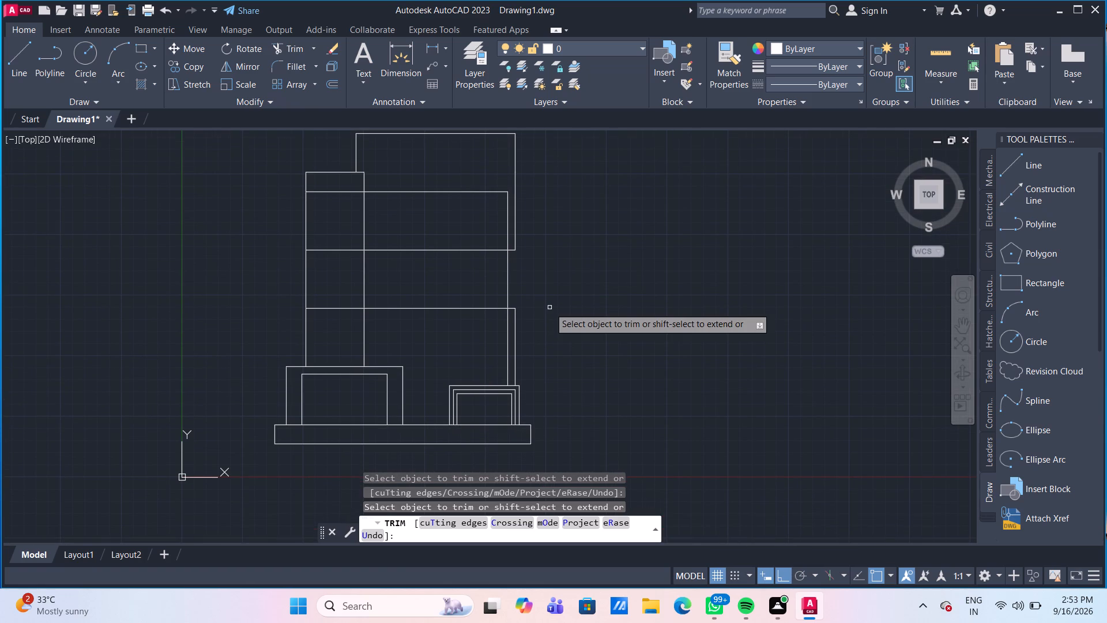
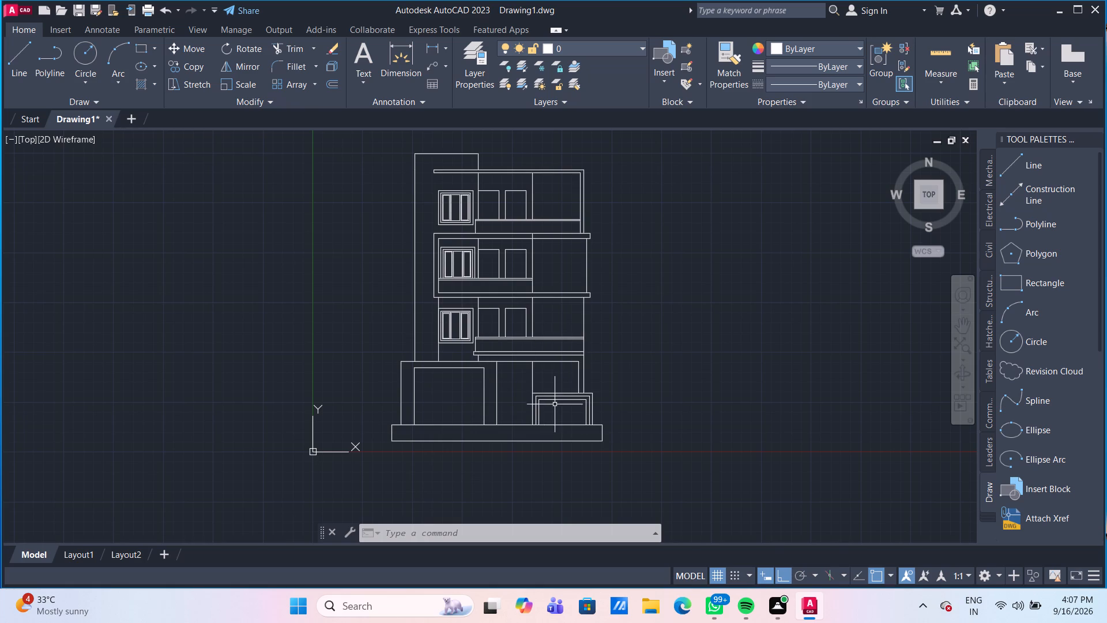
# Draw a 250 by 250 mm rectangle in the empty space beside the elevation, level with the first upper storey.
pyautogui.scroll(2, 534, 372)
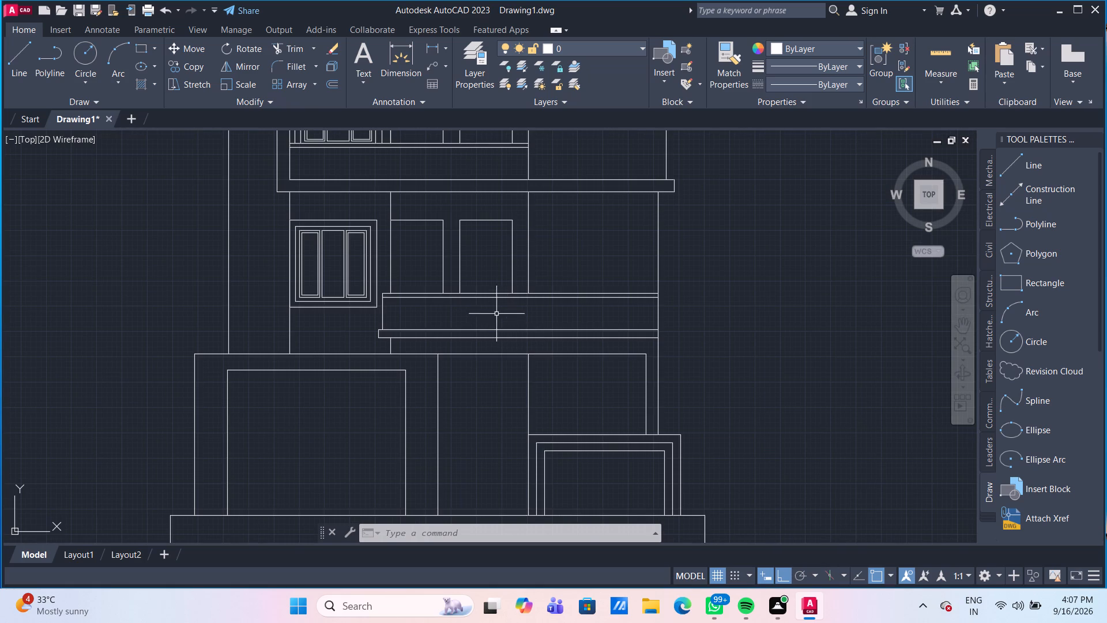
pyautogui.scroll(1, 486, 308)
pyautogui.scroll(-1, 476, 318)
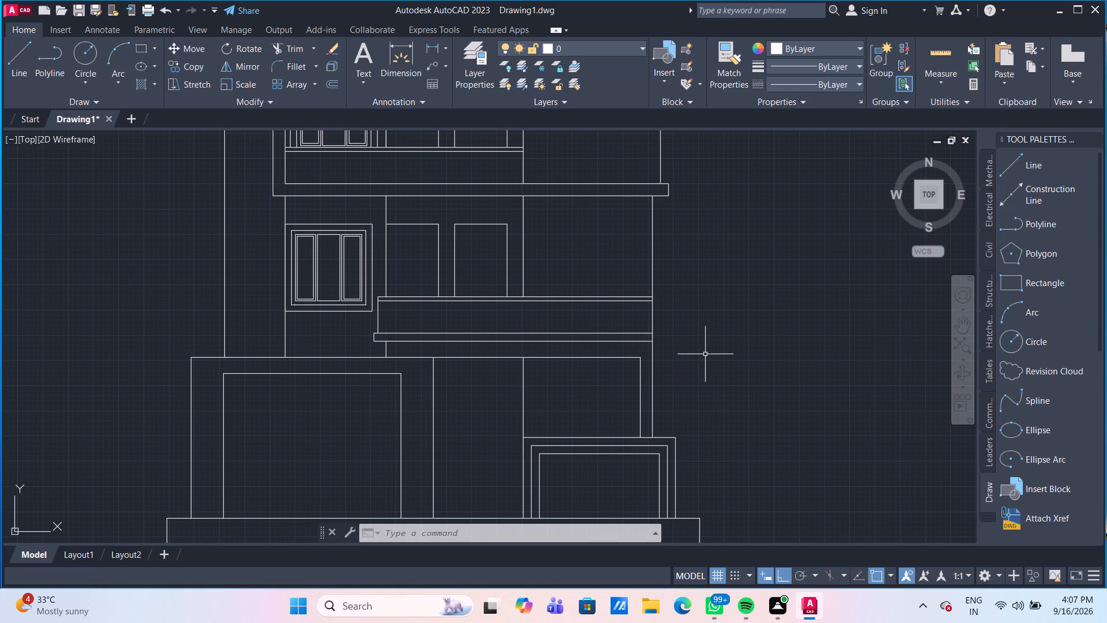
pyautogui.moveTo(713, 354); pyautogui.dragTo(575, 363, button='middle')
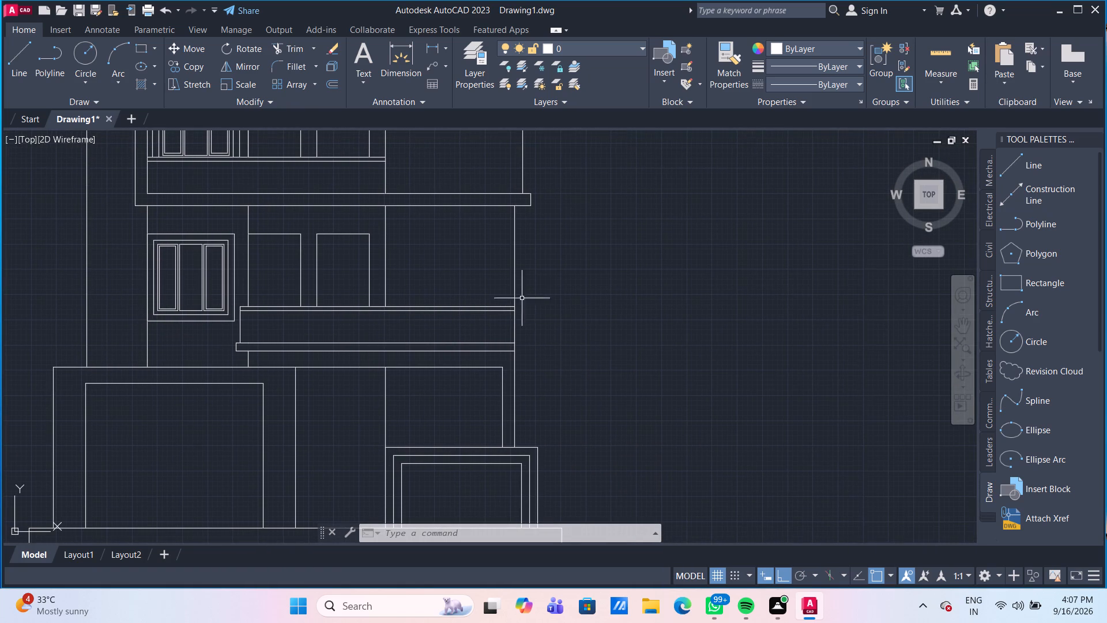
pyautogui.click(139, 50)
pyautogui.click(600, 243)
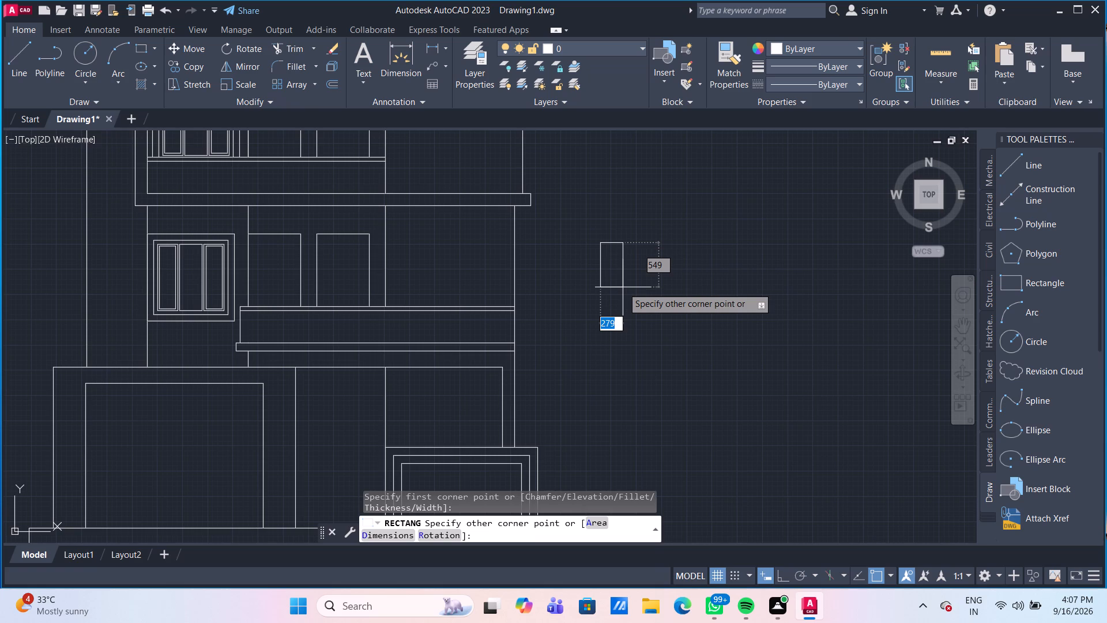
pyautogui.scroll(-1, 623, 287)
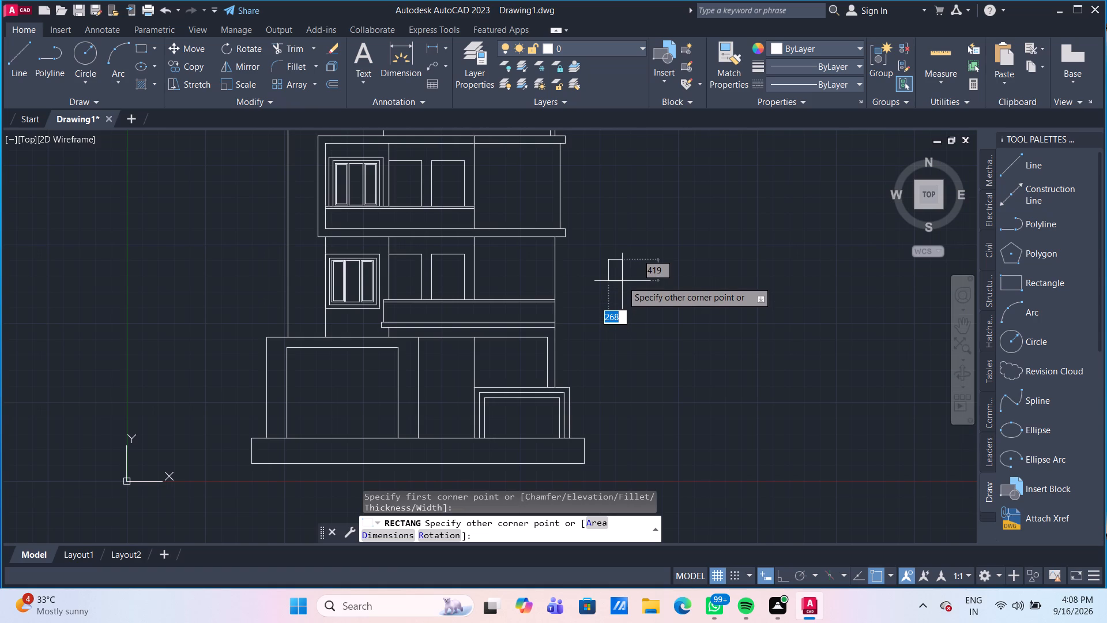
pyautogui.scroll(4, 622, 281)
pyautogui.moveTo(619, 276); pyautogui.dragTo(621, 276, button='middle')
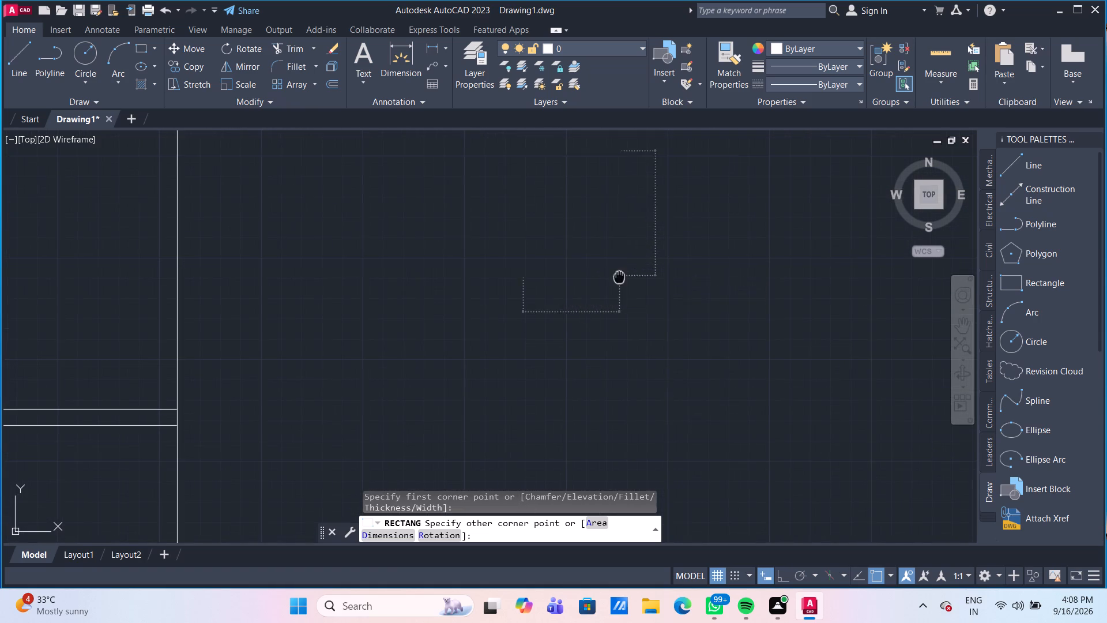
pyautogui.moveTo(621, 276); pyautogui.dragTo(614, 386, button='middle')
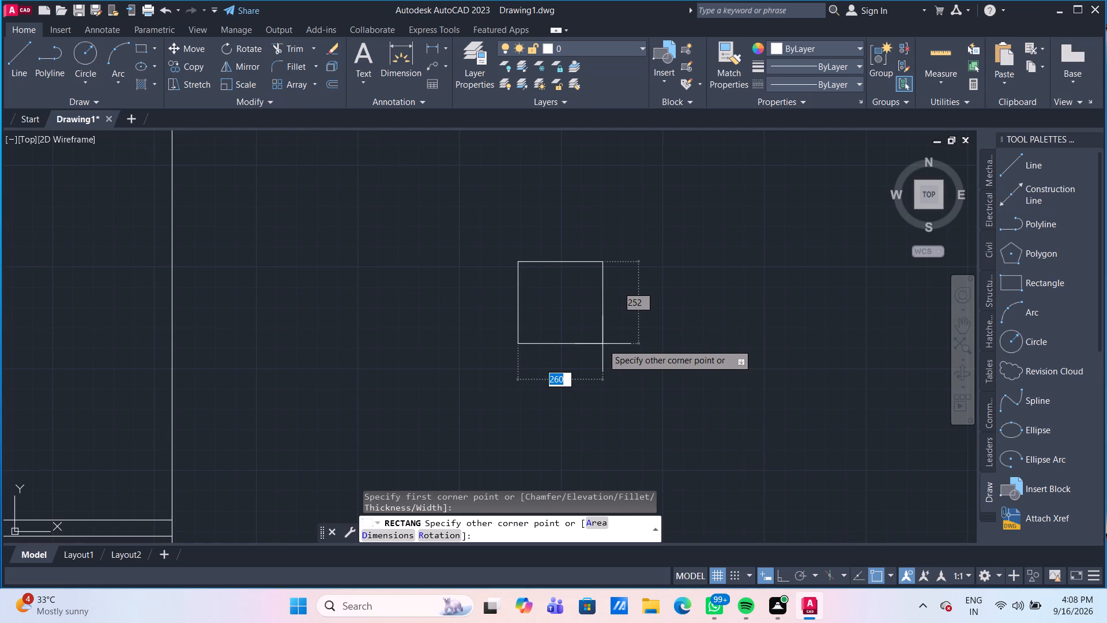
pyautogui.write('25')
pyautogui.press('0')
pyautogui.press('Tab')
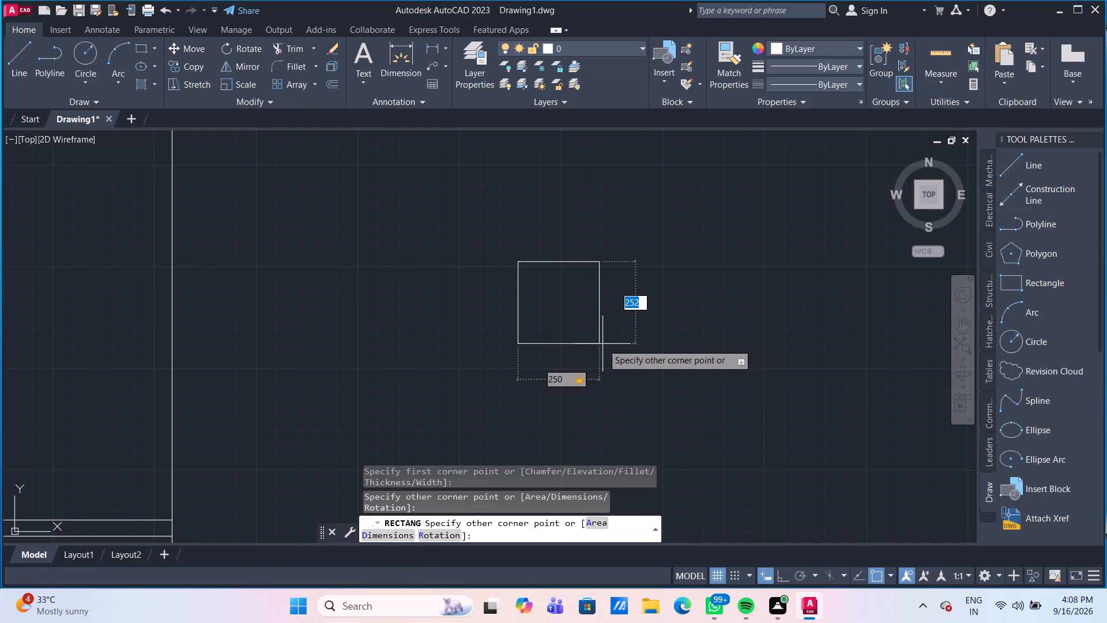
pyautogui.write('250')
pyautogui.press('Return')
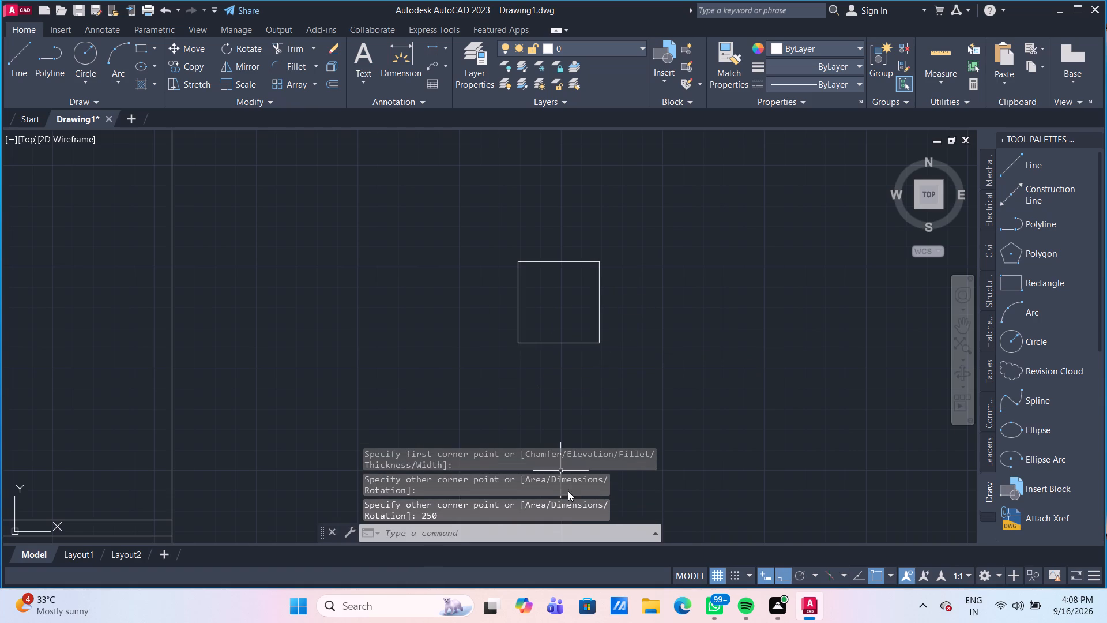
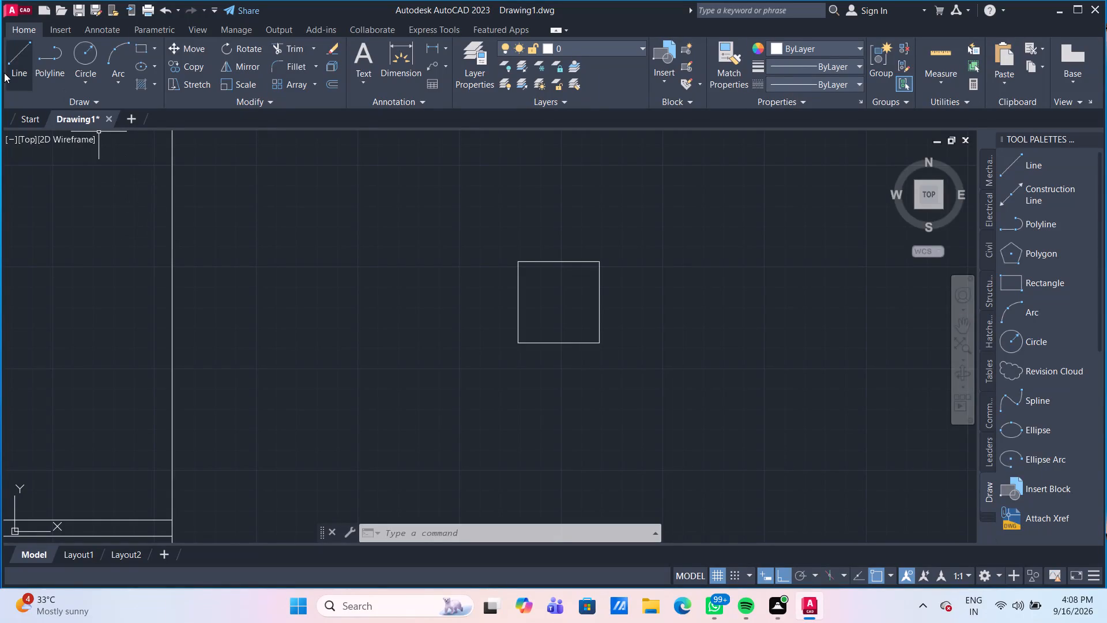
# Draw a diagonal line across the 250 mm square from its upper-right corner to its lower-left corner.
pyautogui.click(14, 59)
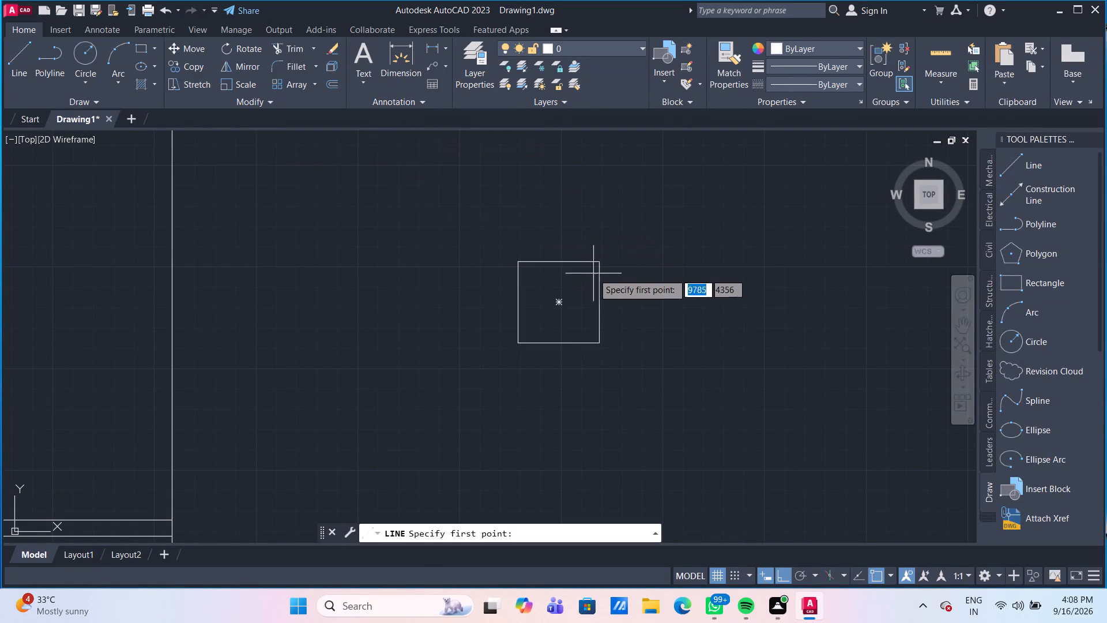
pyautogui.click(597, 265)
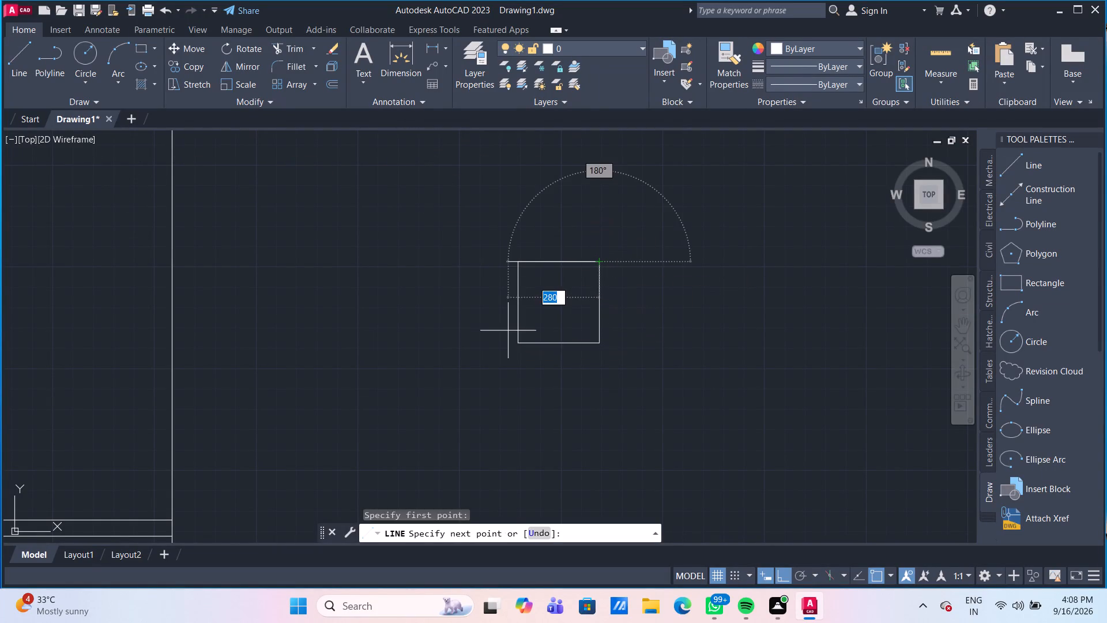
pyautogui.click(522, 340)
pyautogui.press('Escape')
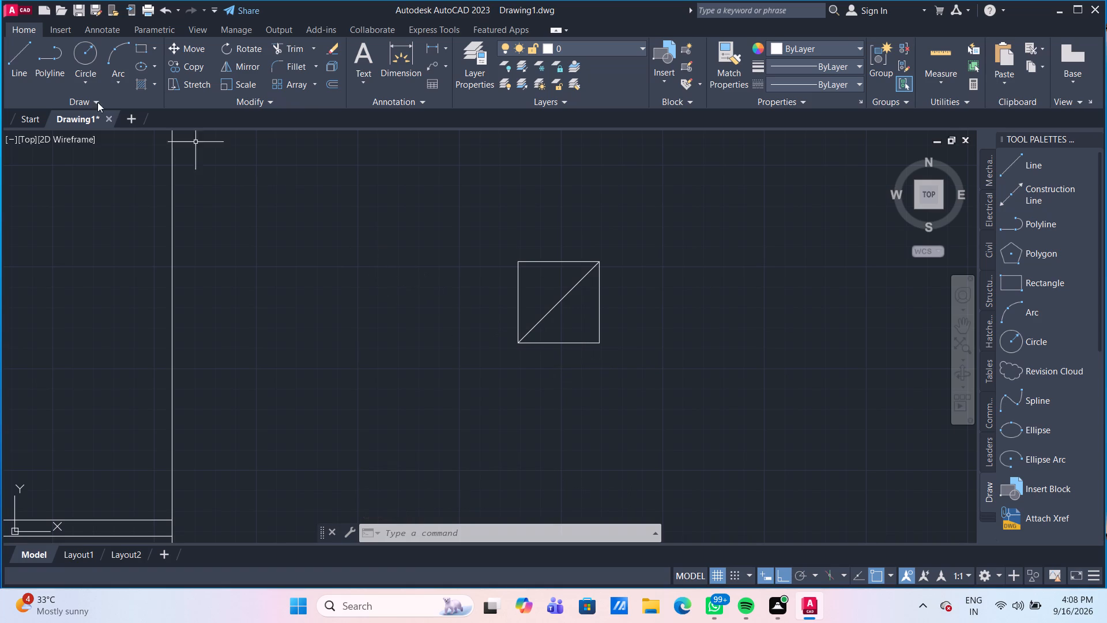
pyautogui.click(10, 65)
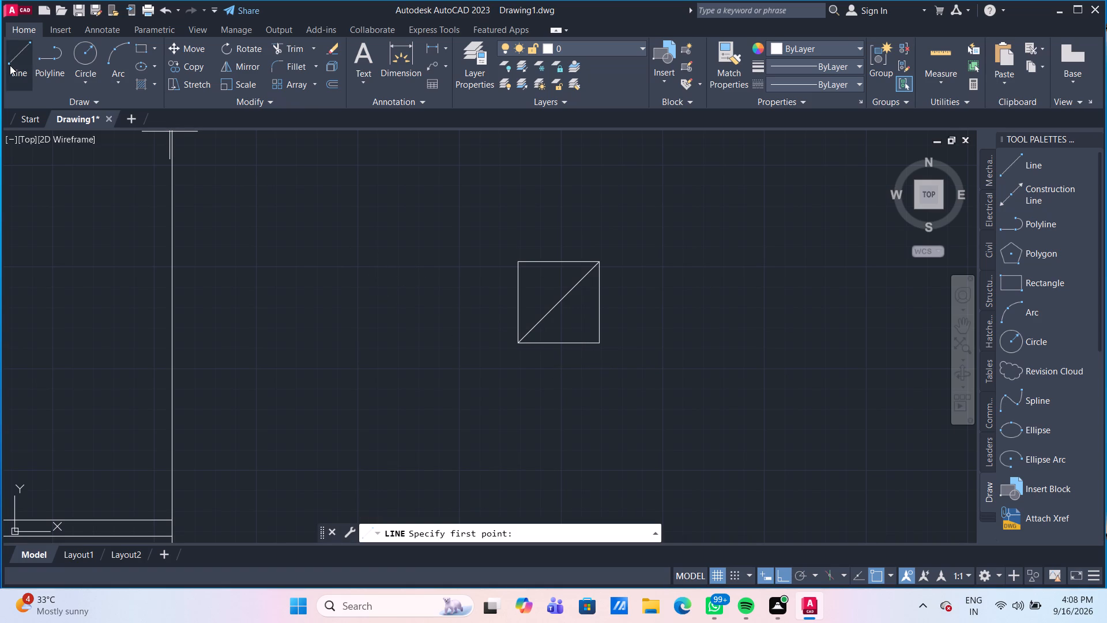
pyautogui.press('Escape')
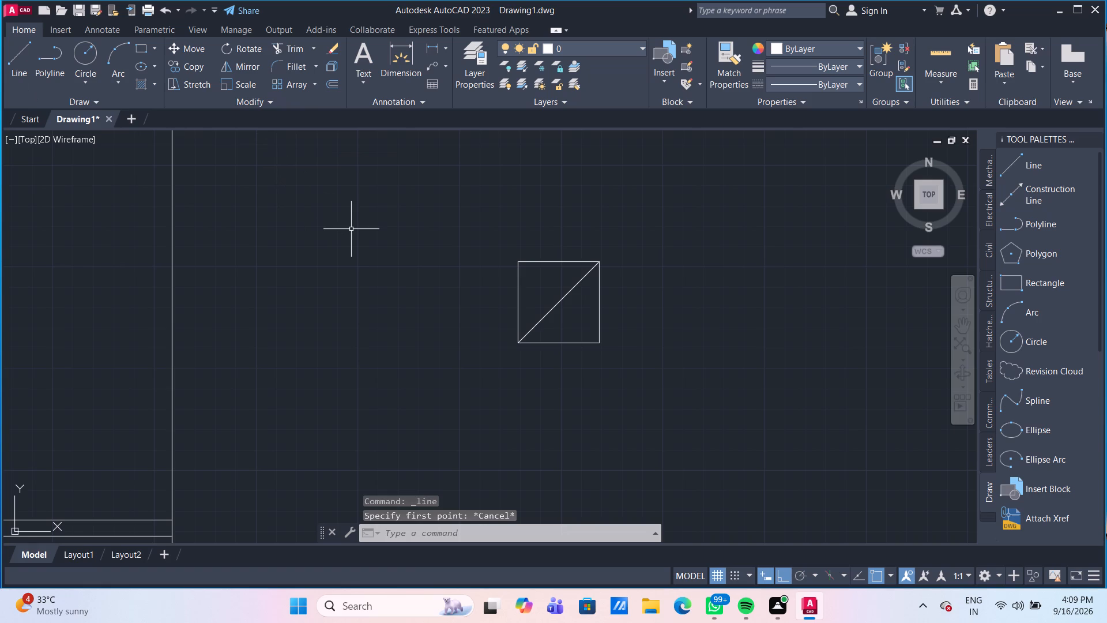
# Offset the square's diagonal line by 100 mm towards the square's lower-right corner.
pyautogui.press('o')
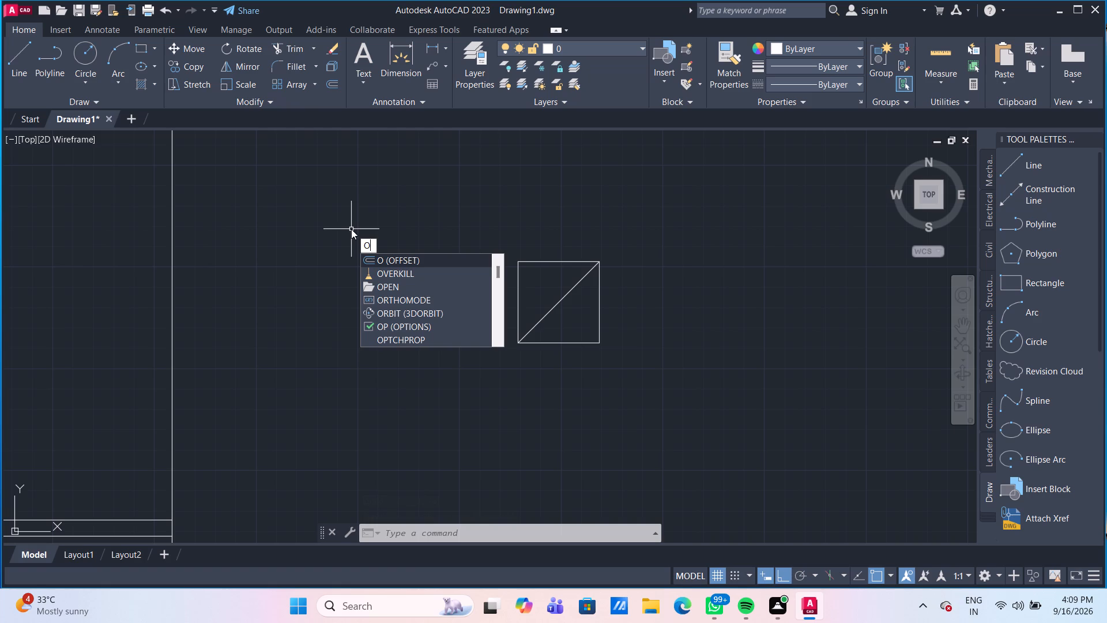
pyautogui.press('Return')
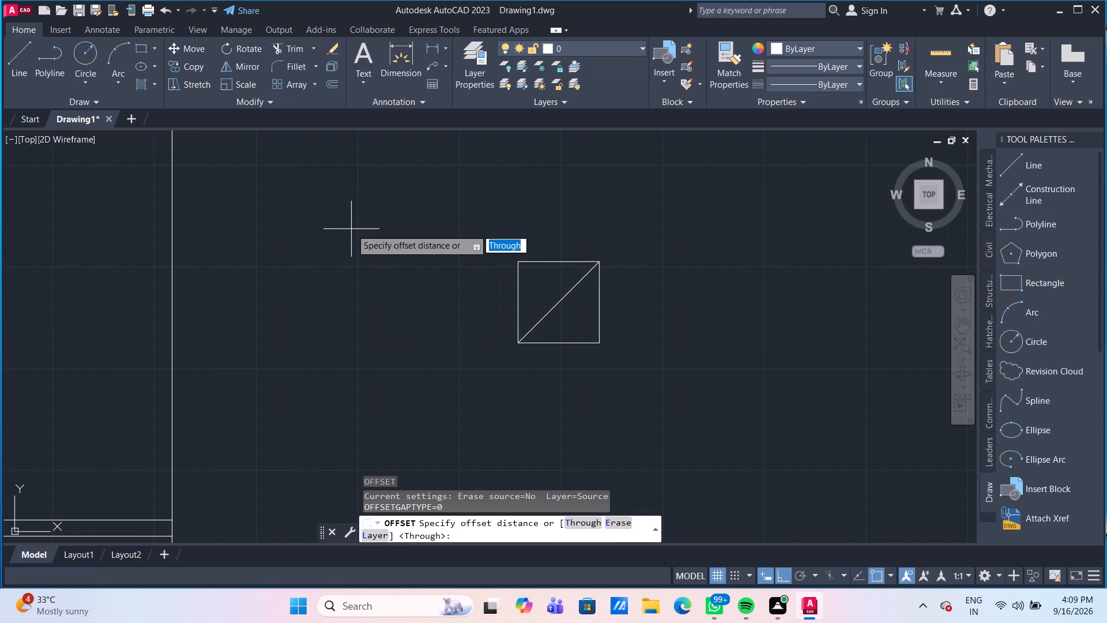
pyautogui.press('Return')
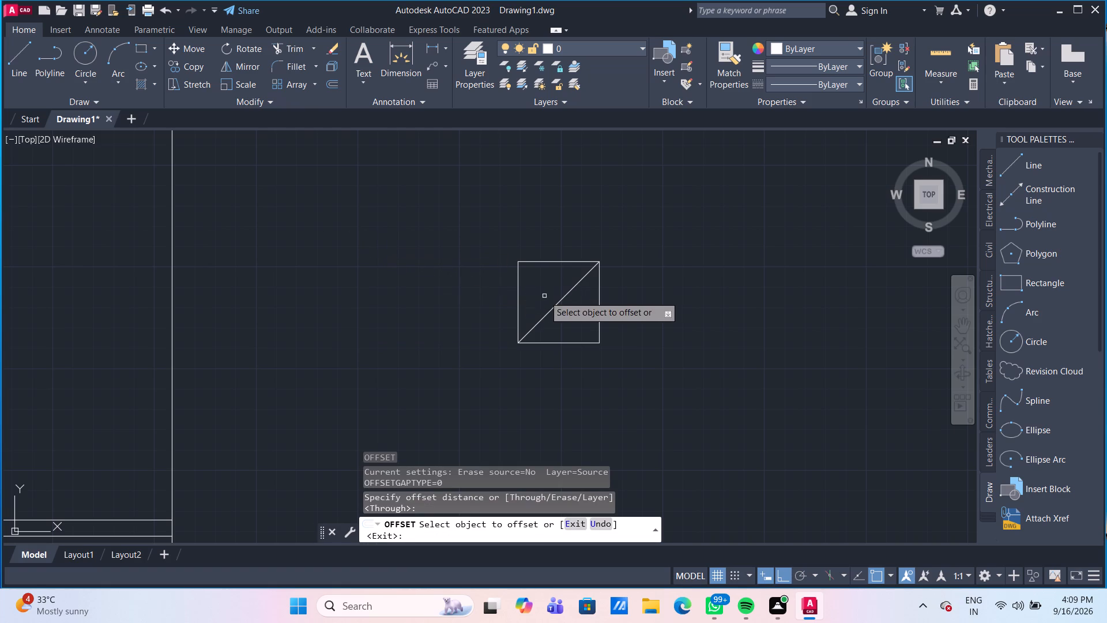
pyautogui.click(558, 302)
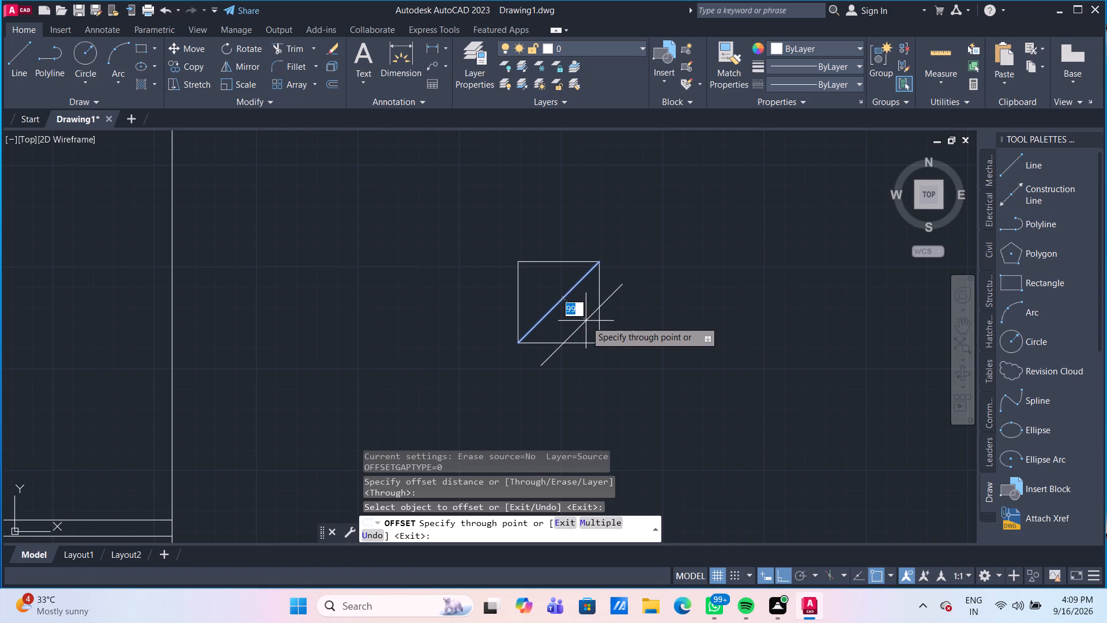
pyautogui.write('100')
pyautogui.press('Return')
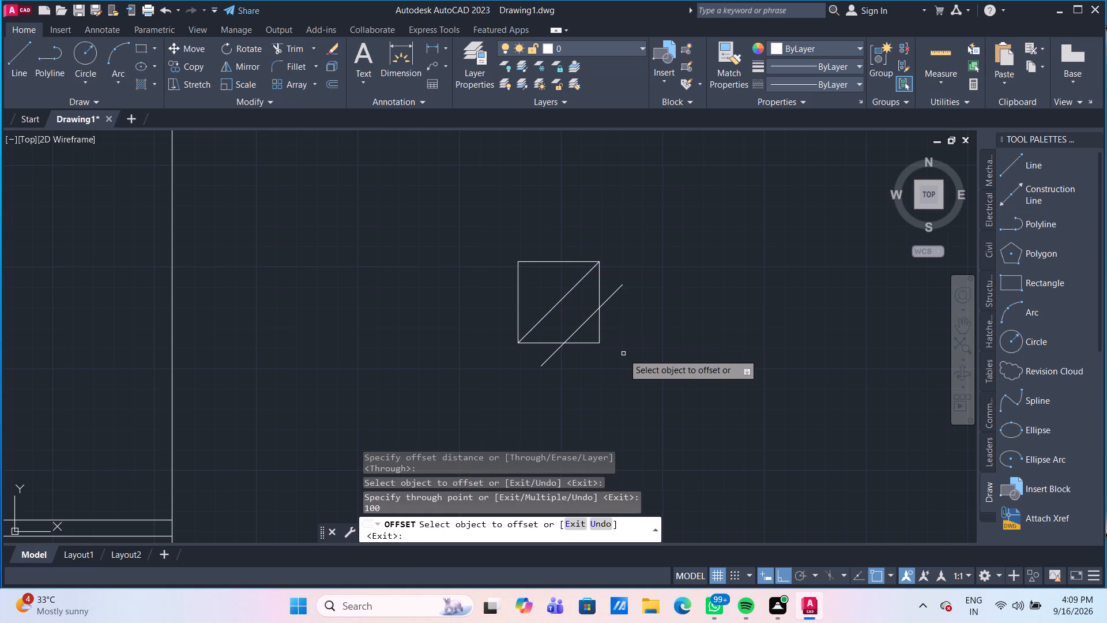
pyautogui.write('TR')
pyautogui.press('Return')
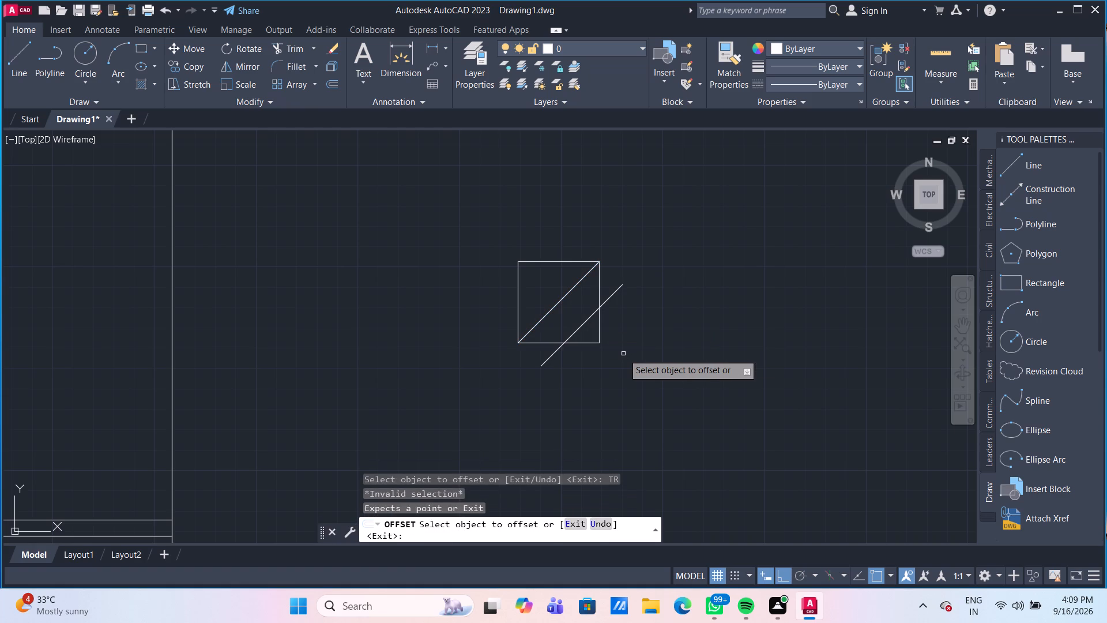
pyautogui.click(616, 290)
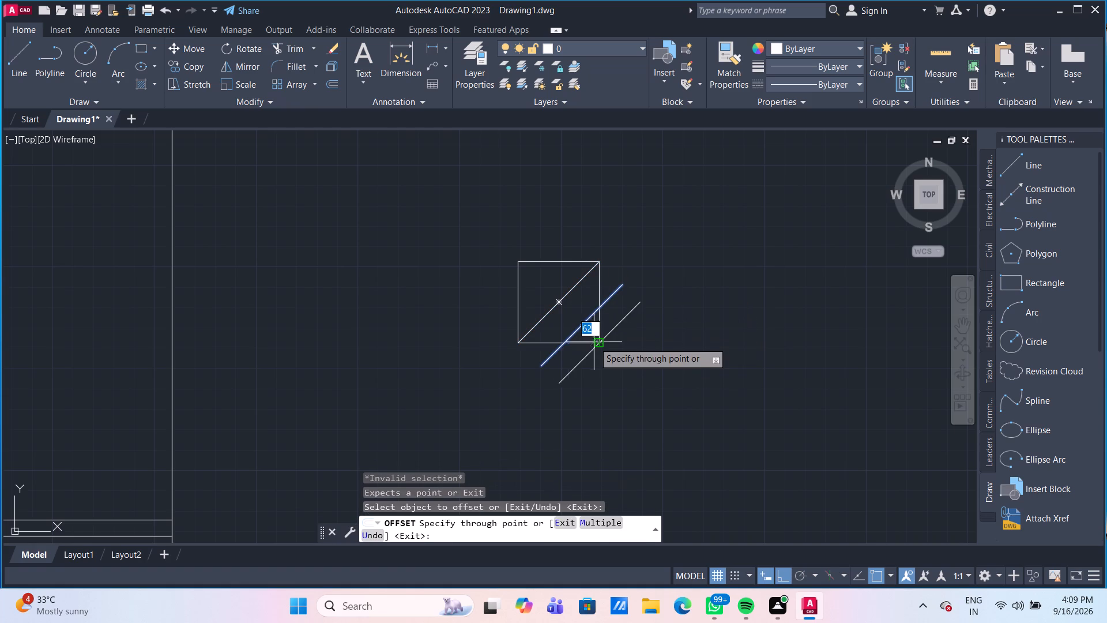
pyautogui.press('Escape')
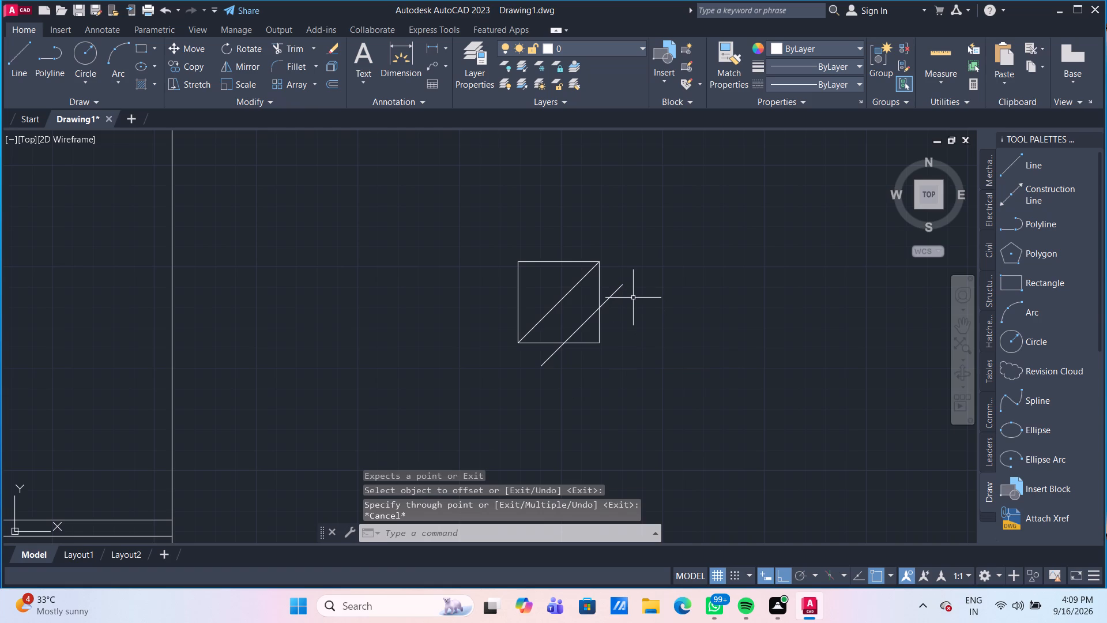
# Trim both ends of the offset diagonal that extend beyond the square's edges.
pyautogui.write('TR')
pyautogui.press('Return')
pyautogui.click(616, 291)
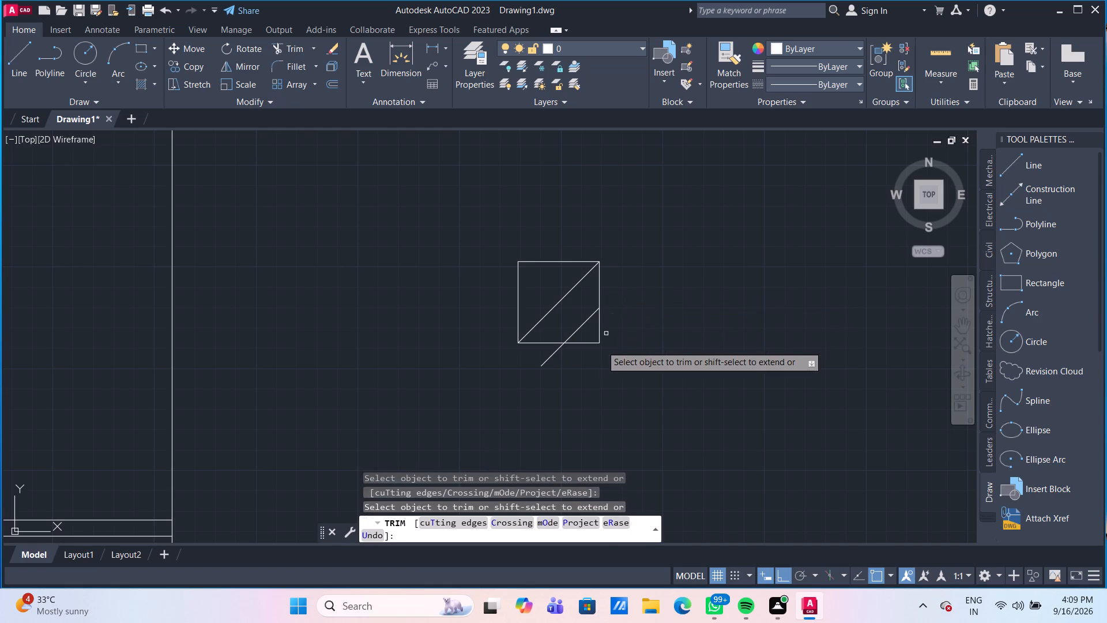
pyautogui.click(554, 355)
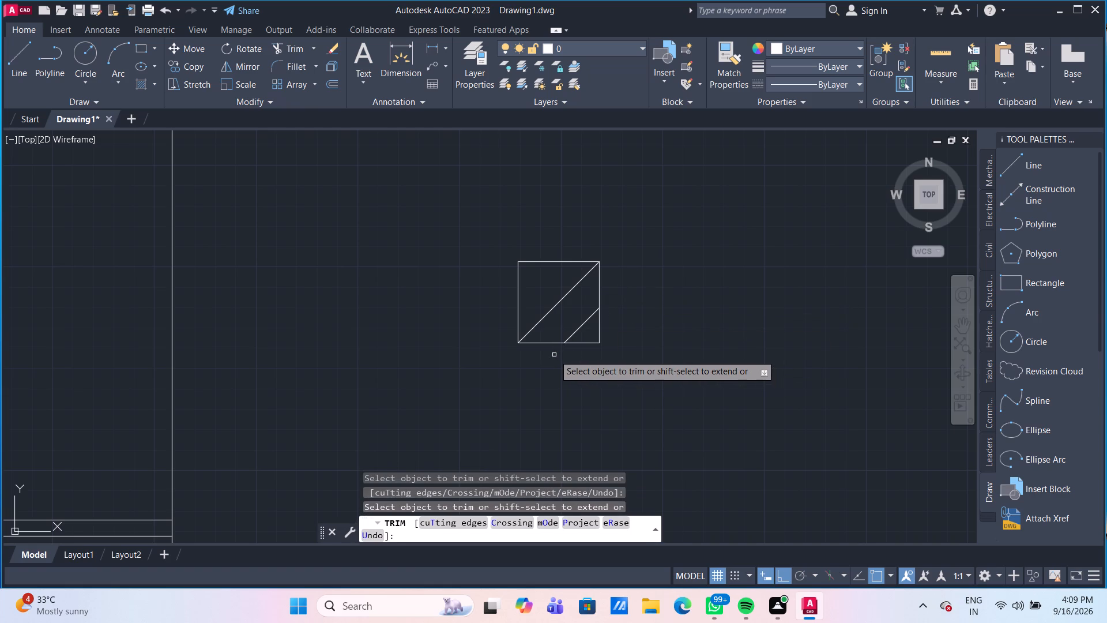
pyautogui.press('Escape')
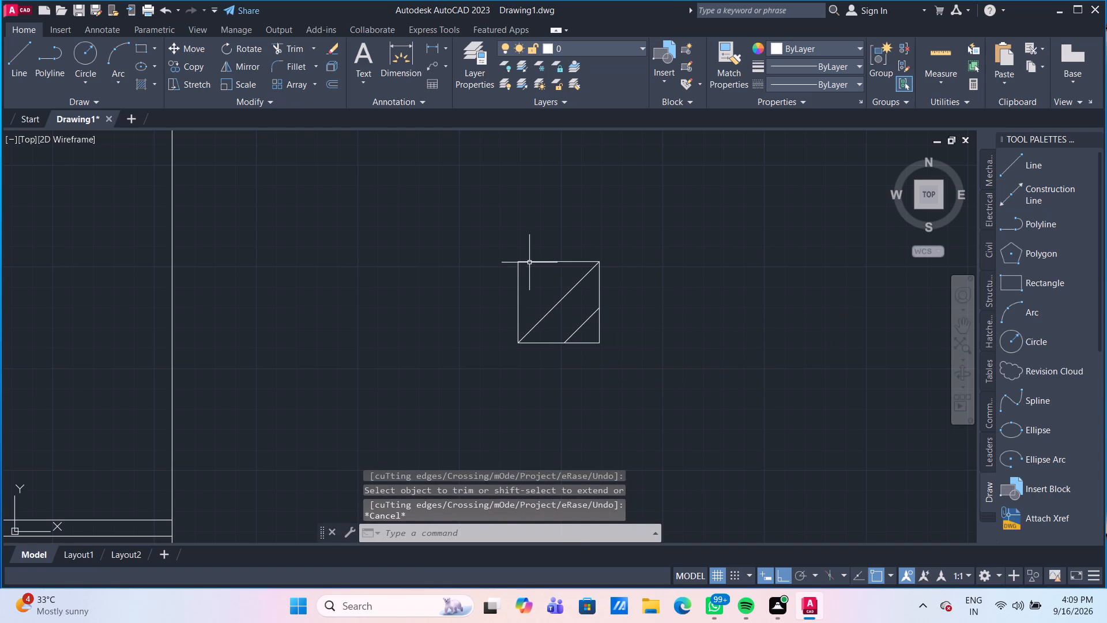
# Erase the square outline around the two diagonal lines.
pyautogui.click(529, 262)
pyautogui.press('Delete')
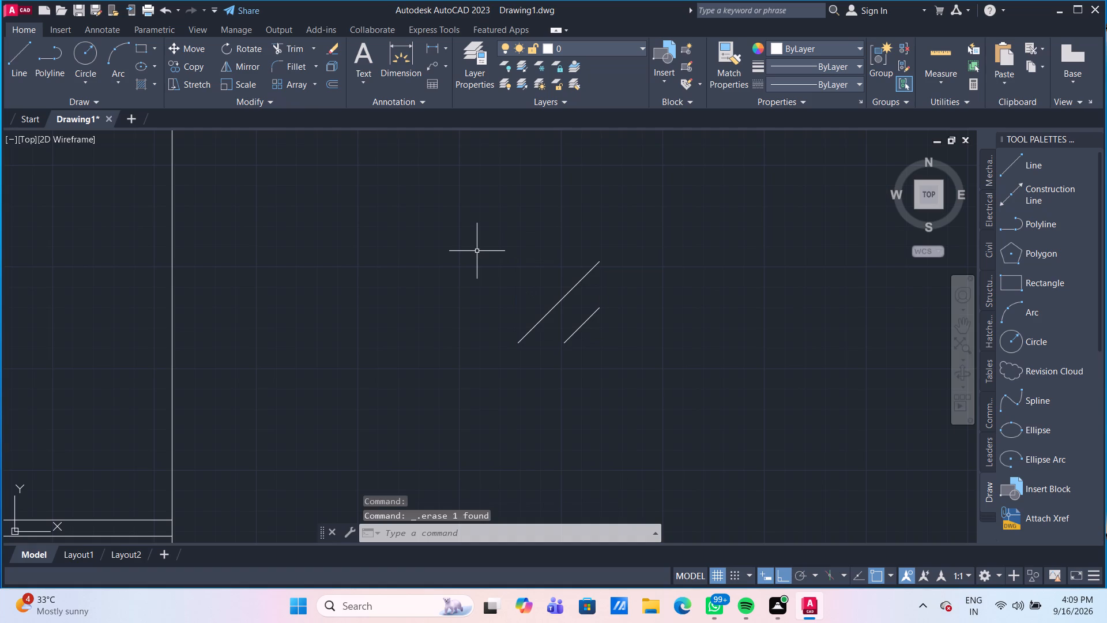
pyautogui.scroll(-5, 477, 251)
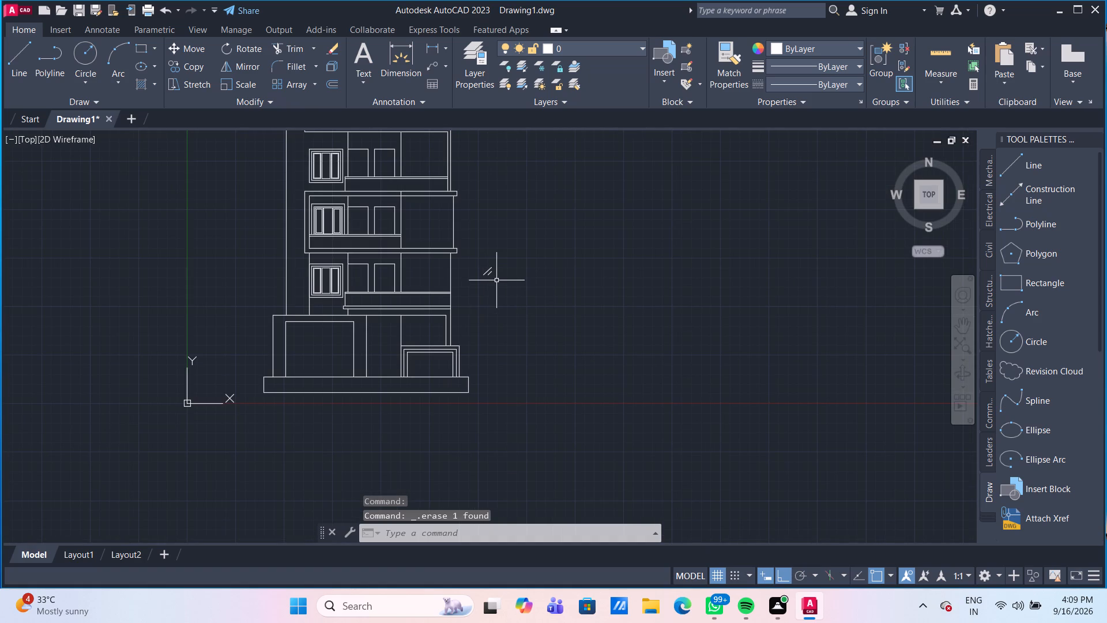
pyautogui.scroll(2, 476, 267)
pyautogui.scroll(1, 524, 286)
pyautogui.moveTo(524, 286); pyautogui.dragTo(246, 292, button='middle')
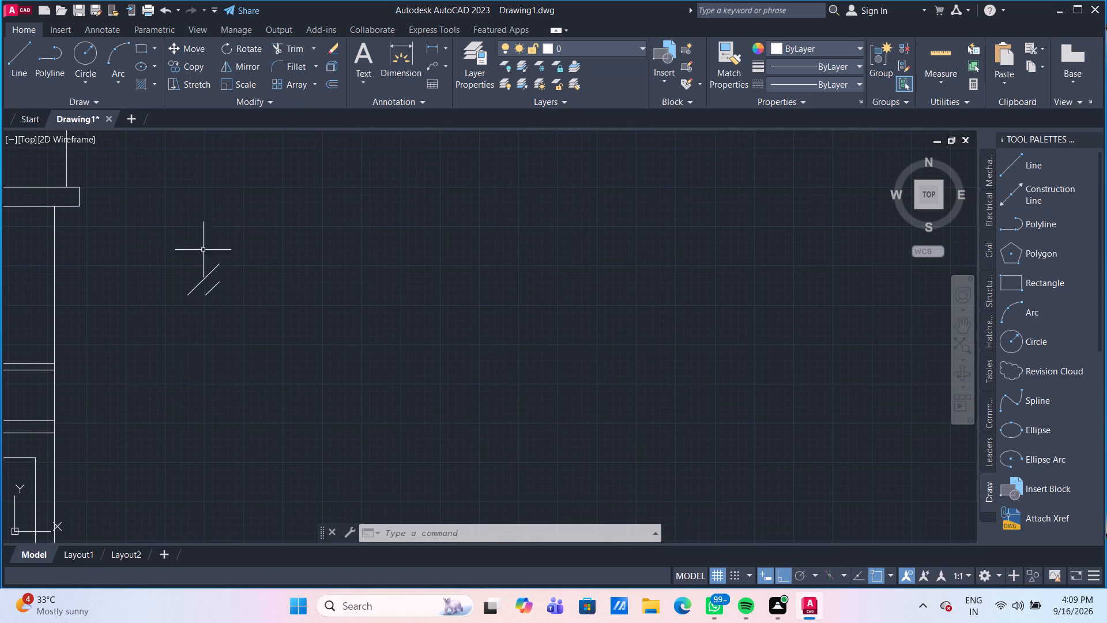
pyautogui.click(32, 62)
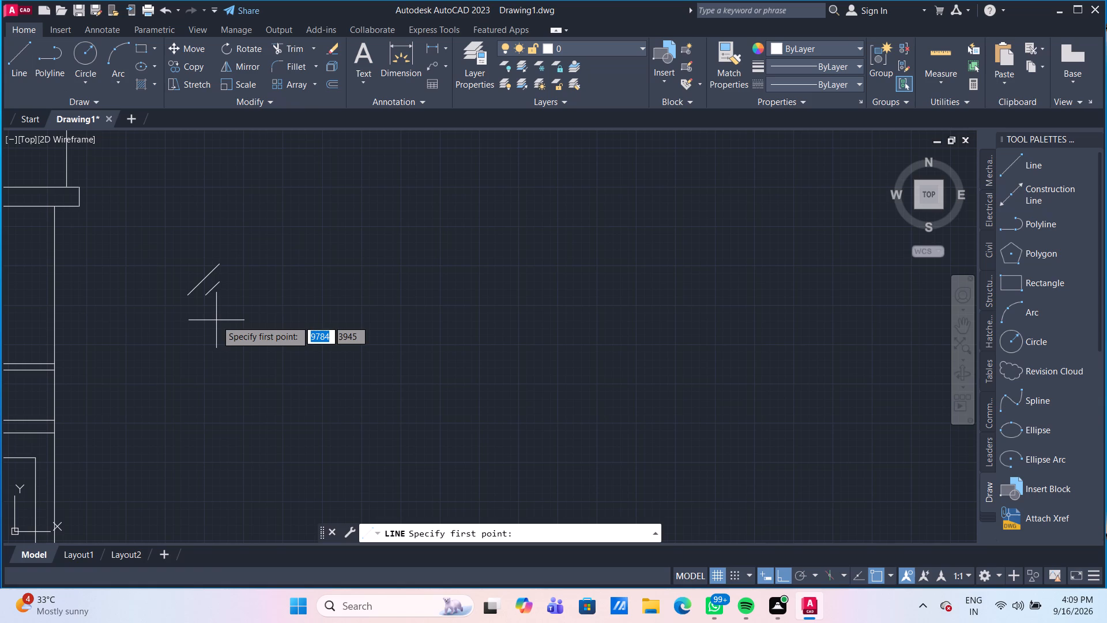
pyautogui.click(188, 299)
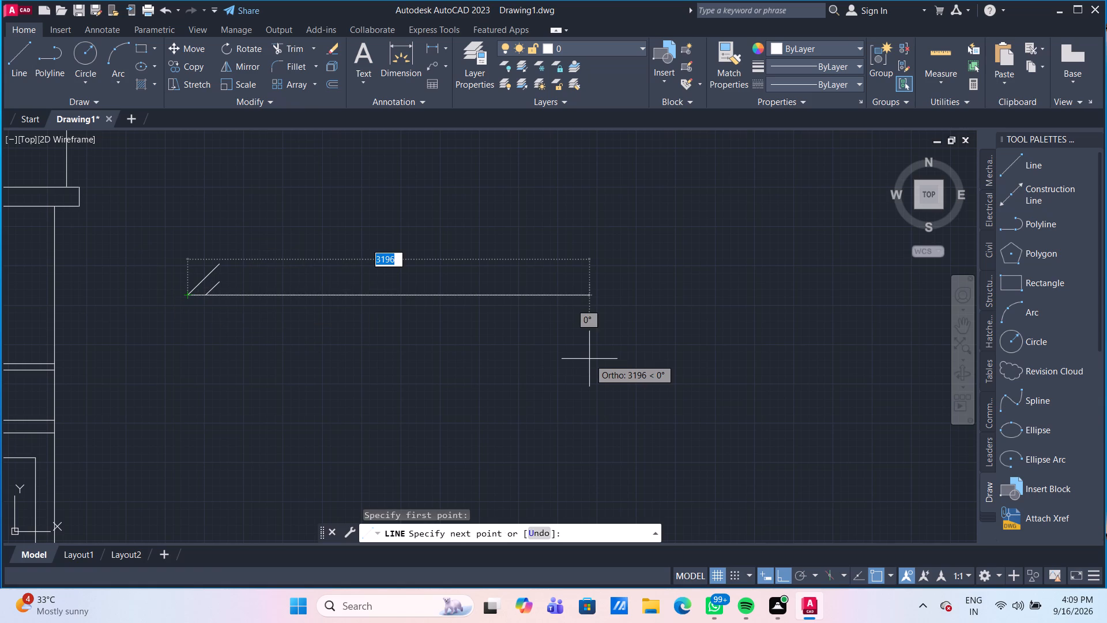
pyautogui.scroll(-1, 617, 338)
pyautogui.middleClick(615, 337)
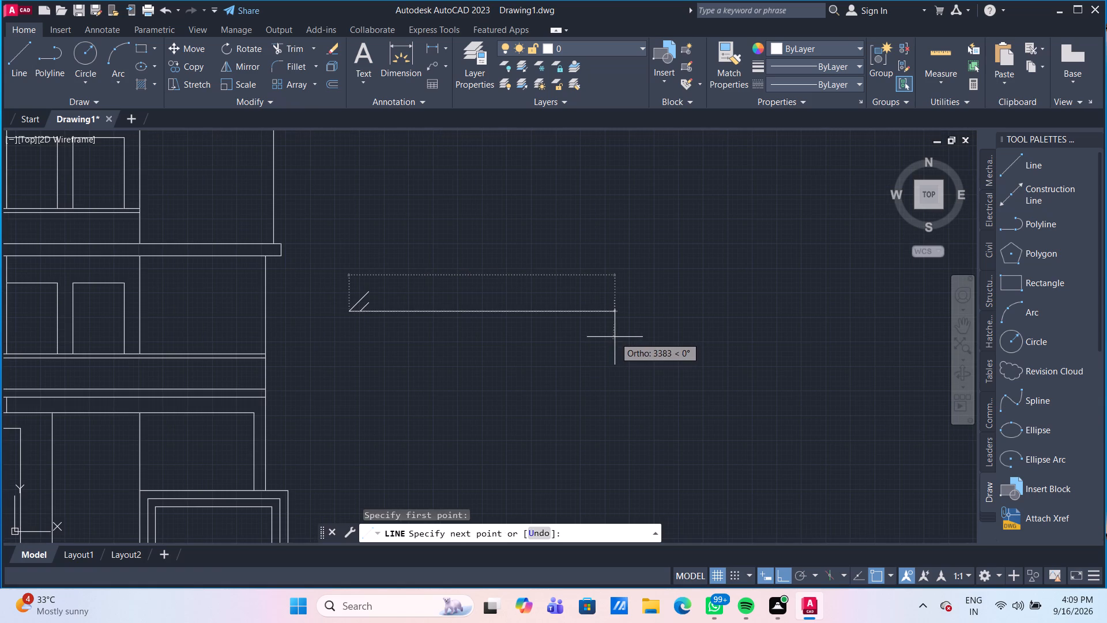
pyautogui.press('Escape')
# Quick-measure the facade's outer wall edge on the second upper storey, beside the diagonal lines.
pyautogui.moveTo(357, 367); pyautogui.dragTo(471, 379, button='middle')
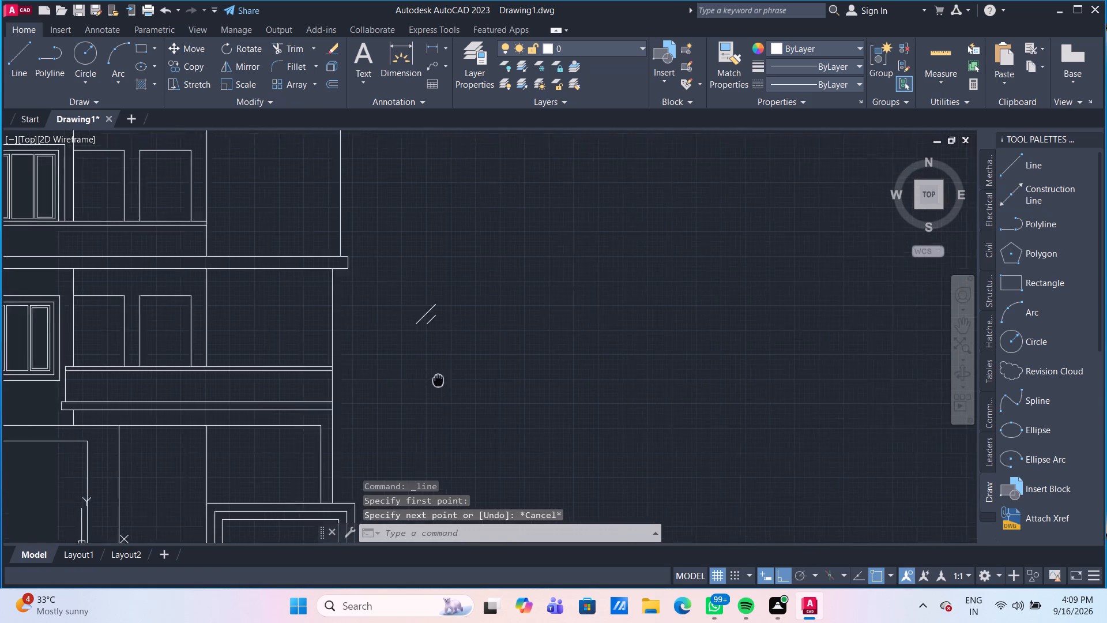
pyautogui.moveTo(471, 379); pyautogui.dragTo(514, 371, button='middle')
pyautogui.scroll(-1, 515, 369)
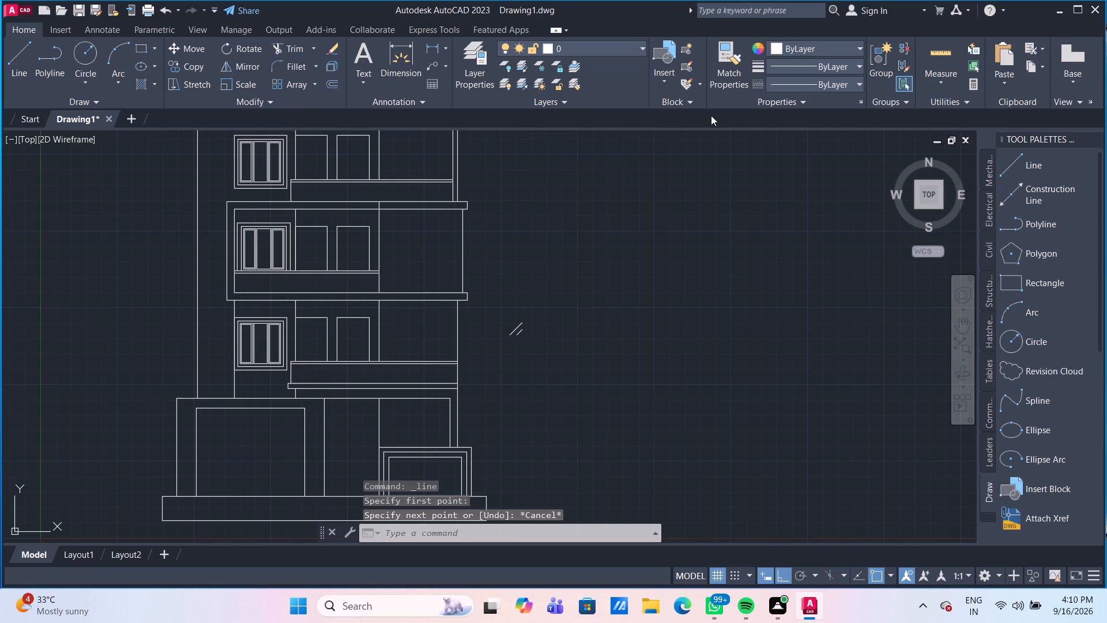
pyautogui.click(782, 47)
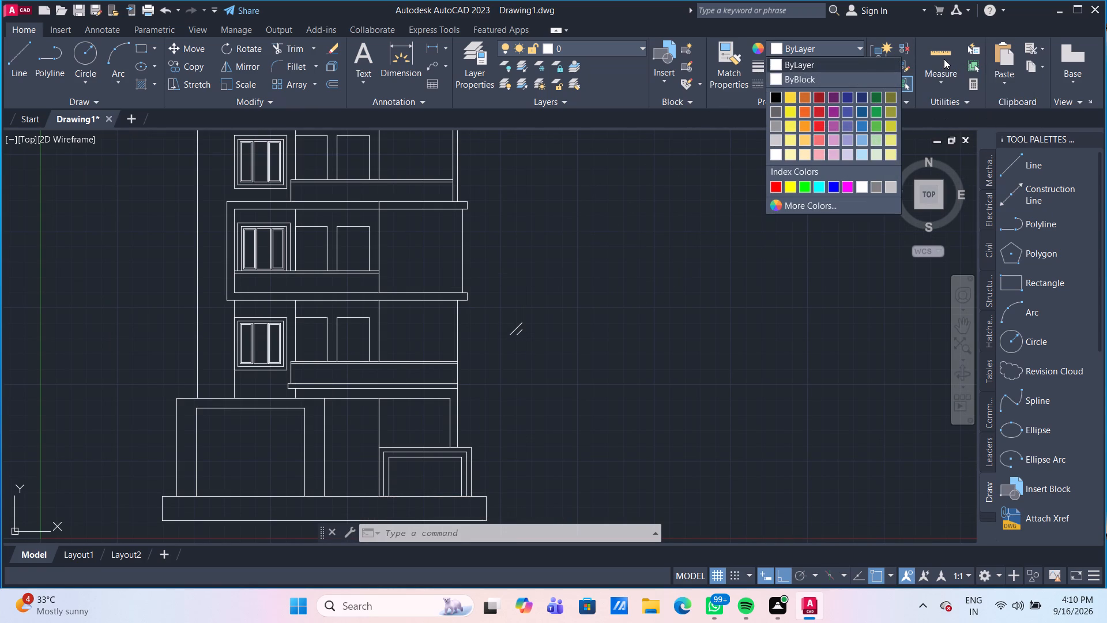
pyautogui.click(944, 59)
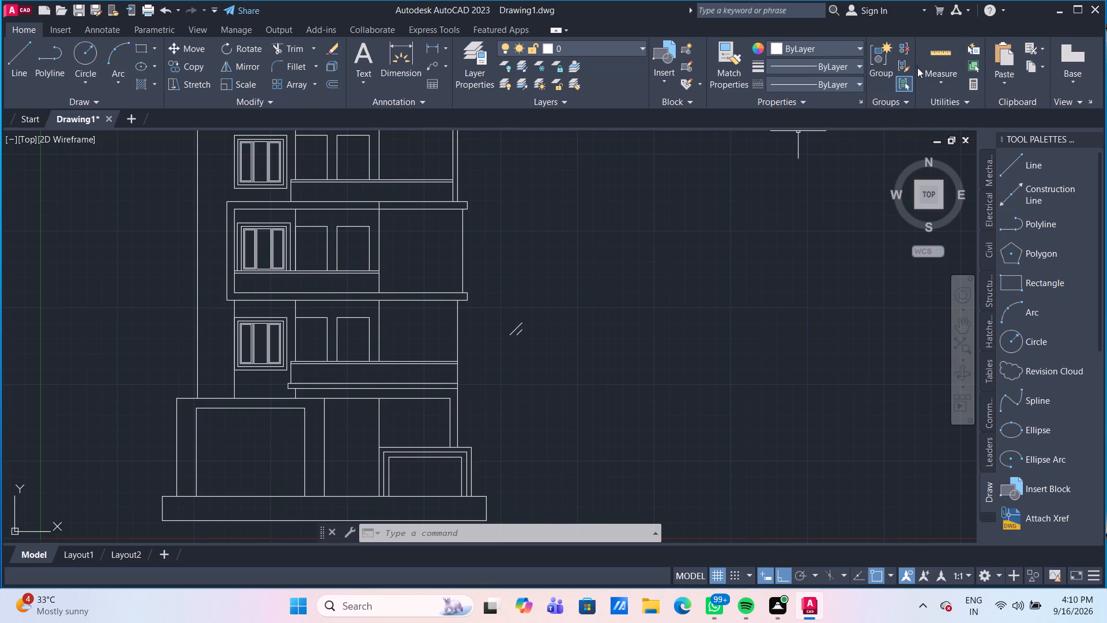
pyautogui.click(922, 59)
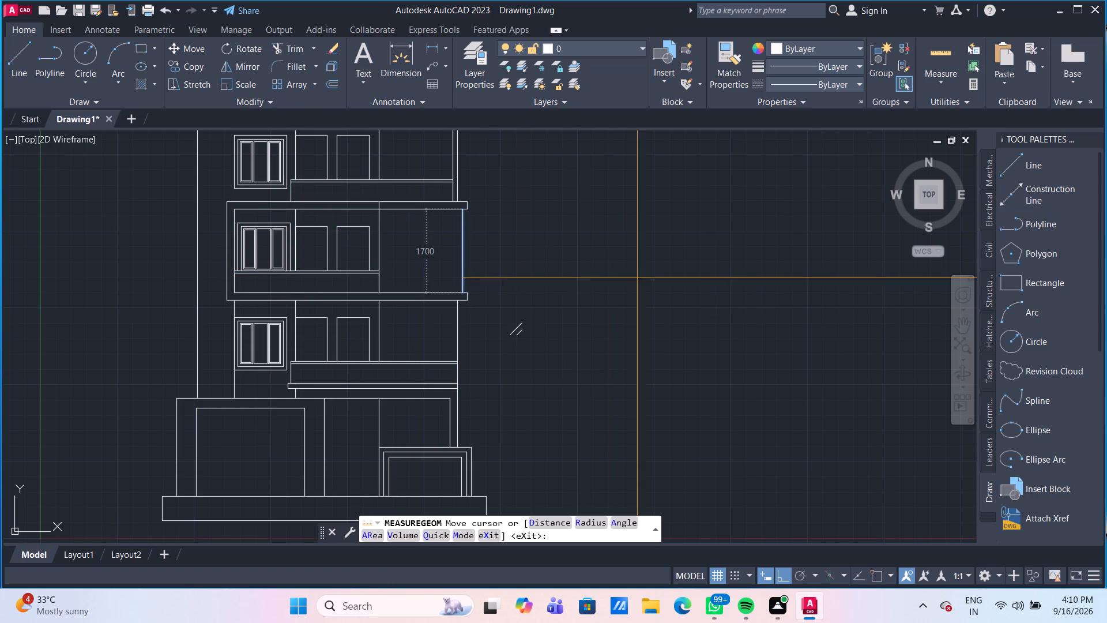
pyautogui.press('Escape')
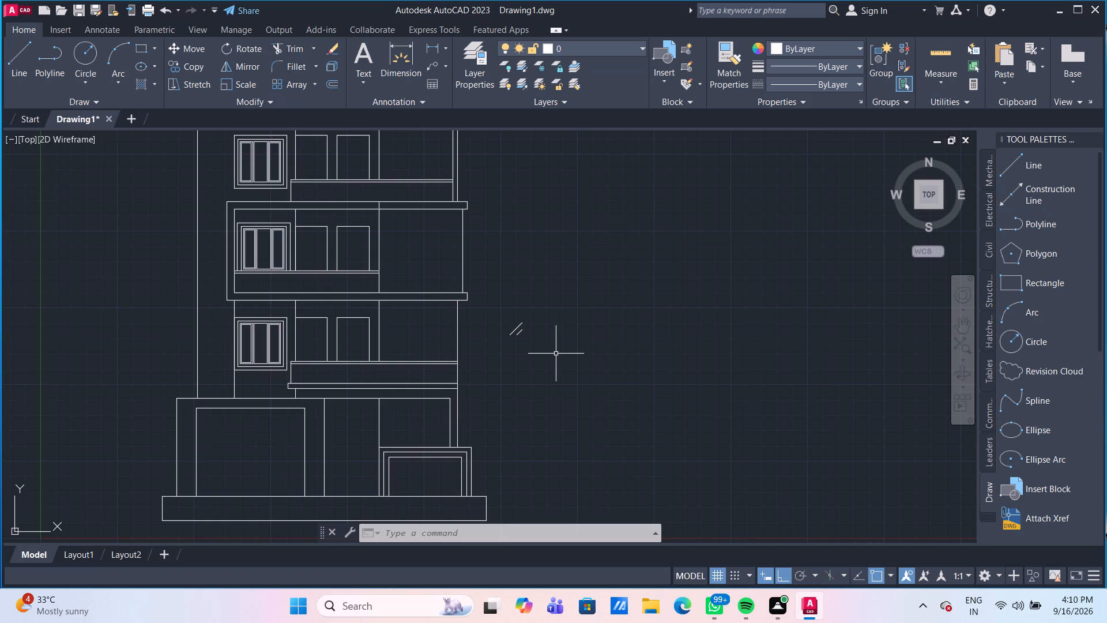
# Draw a 3000 mm horizontal line from the longer diagonal's lower end, continuing with a vertical line upward from its far end.
pyautogui.click(15, 66)
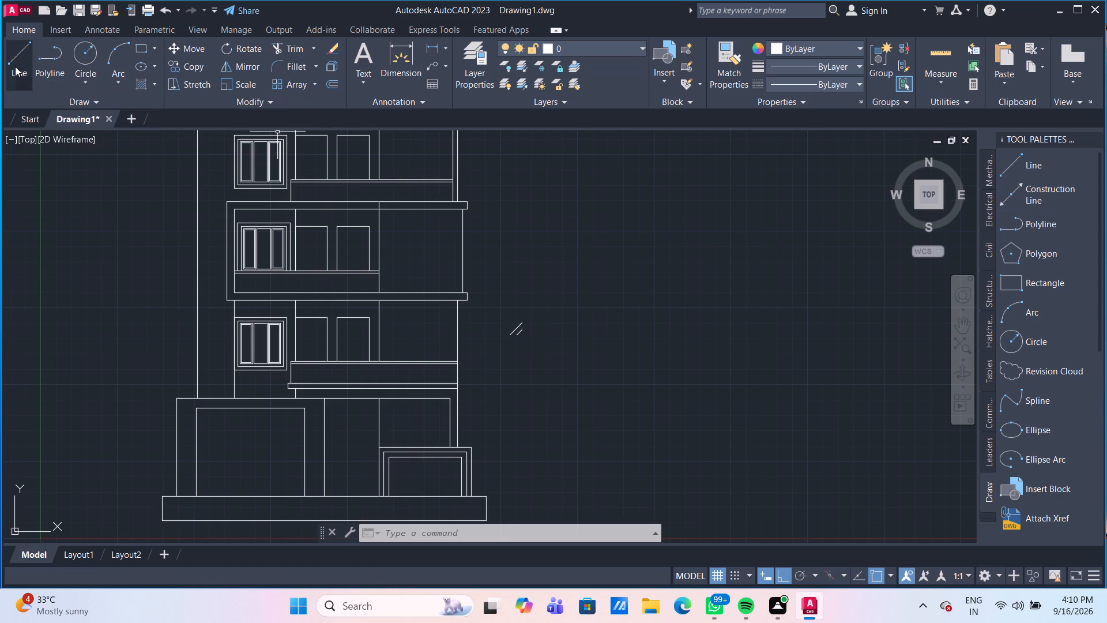
pyautogui.scroll(1, 495, 355)
pyautogui.moveTo(575, 343); pyautogui.dragTo(488, 332, button='middle')
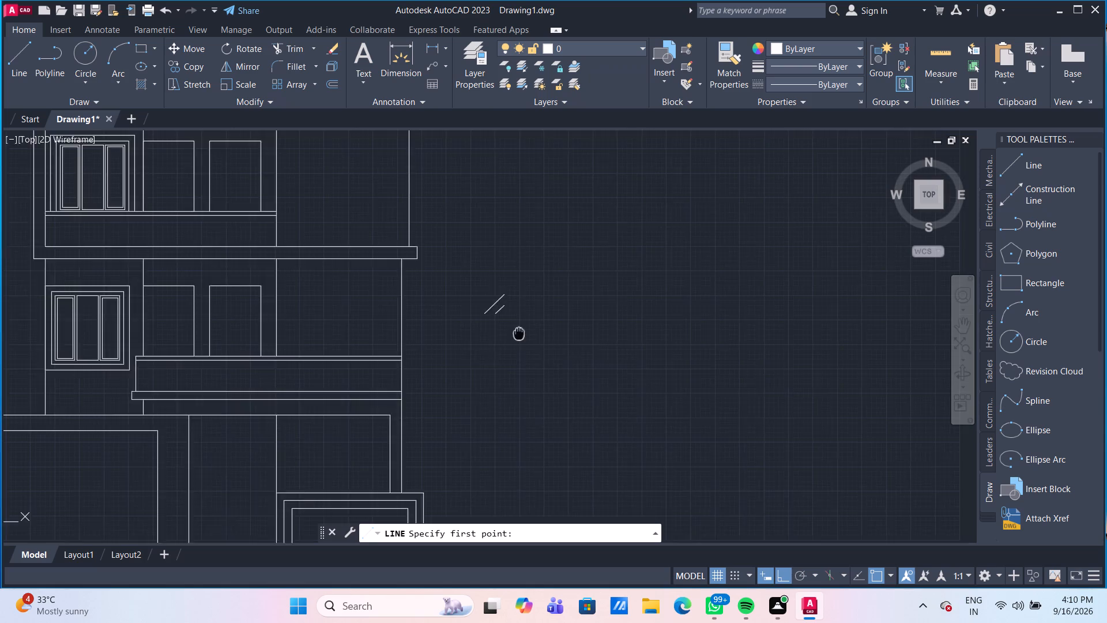
pyautogui.moveTo(488, 332); pyautogui.dragTo(471, 333, button='middle')
pyautogui.click(412, 317)
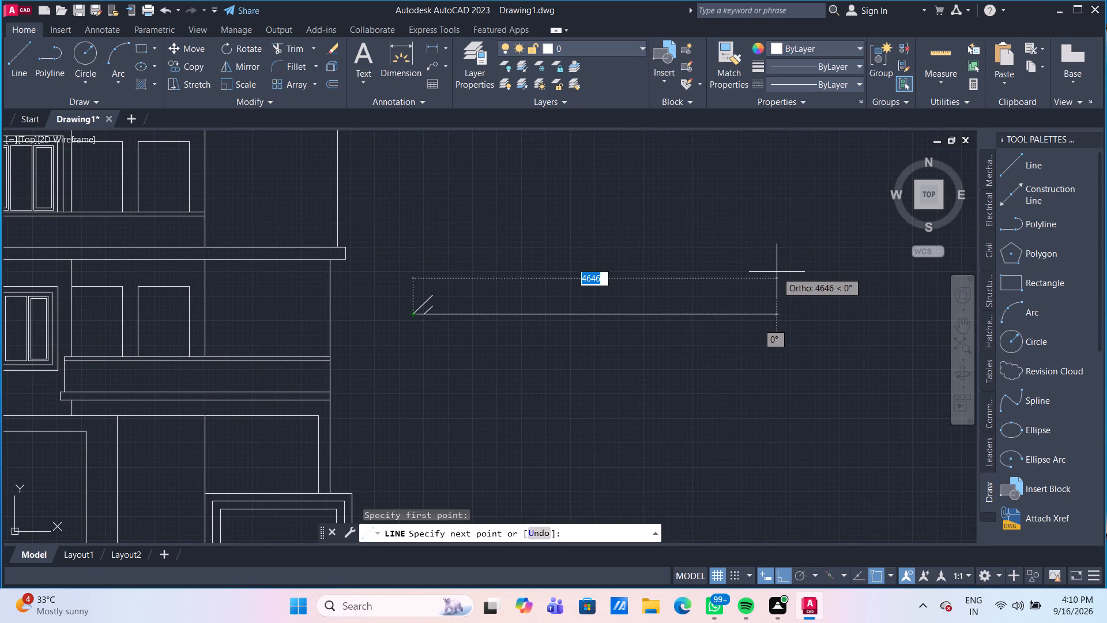
pyautogui.write('300')
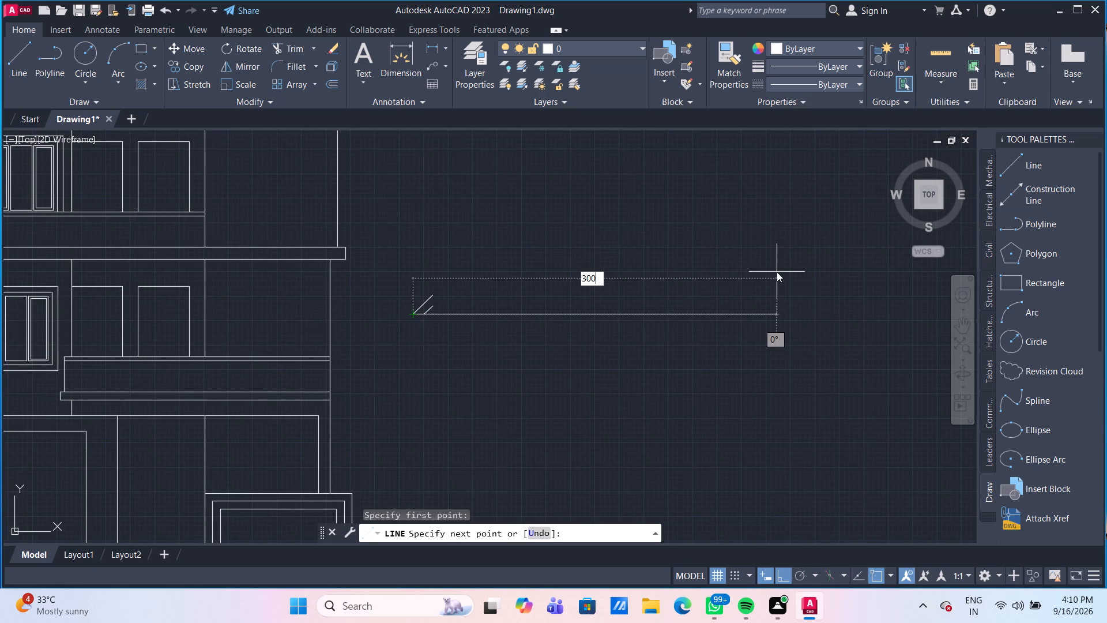
pyautogui.press('BackSpace')
pyautogui.press('BackSpace')
pyautogui.press('BackSpace')
pyautogui.write('3000')
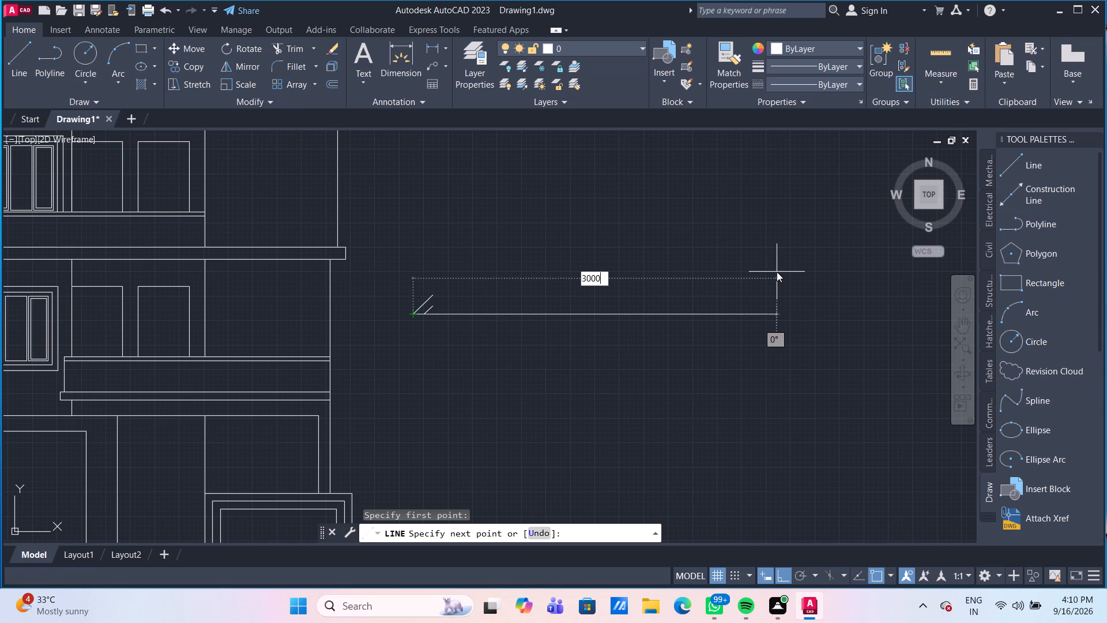
pyautogui.press('Return')
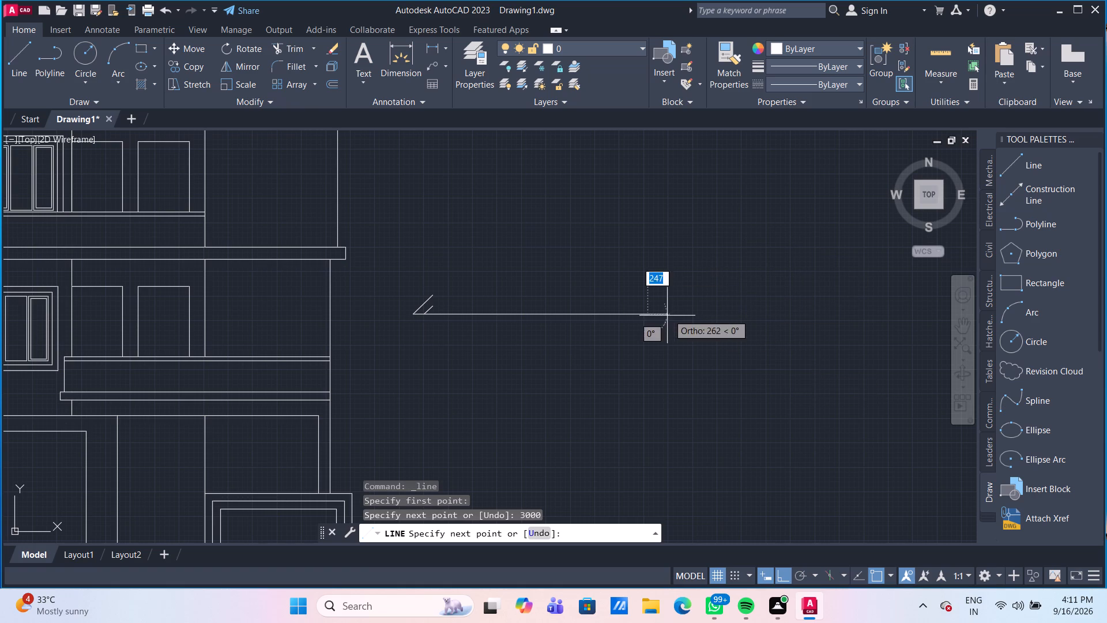
pyautogui.click(641, 232)
pyautogui.press('Return')
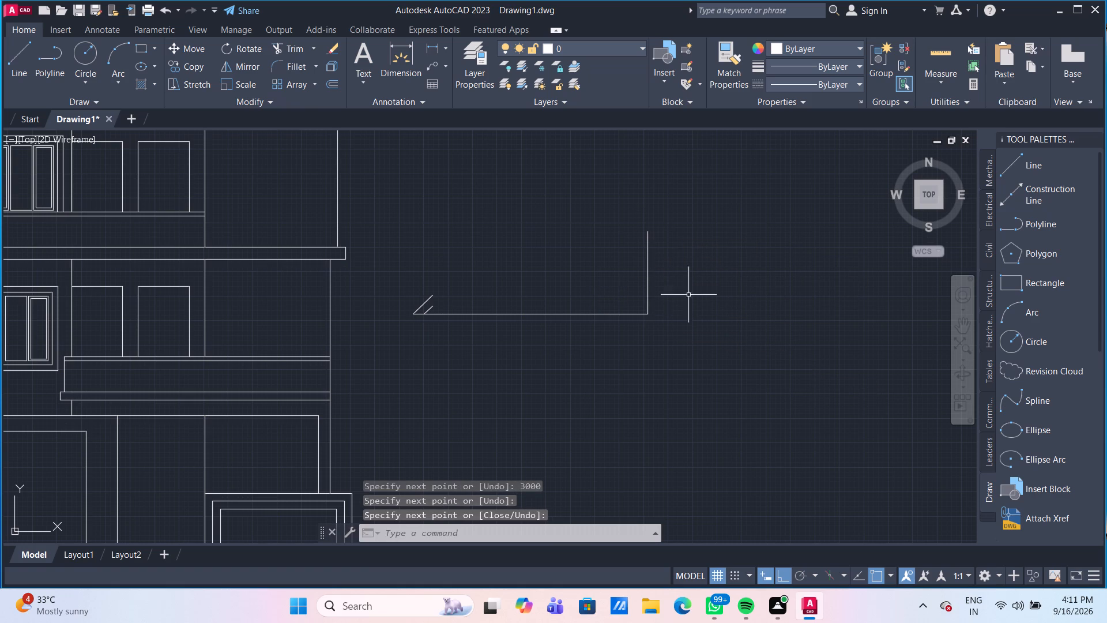
# Draw a vertical line about 387 mm long from the longer diagonal's upper end down past the horizontal baseline.
pyautogui.scroll(1, 430, 337)
pyautogui.moveTo(579, 281); pyautogui.dragTo(471, 342, button='middle')
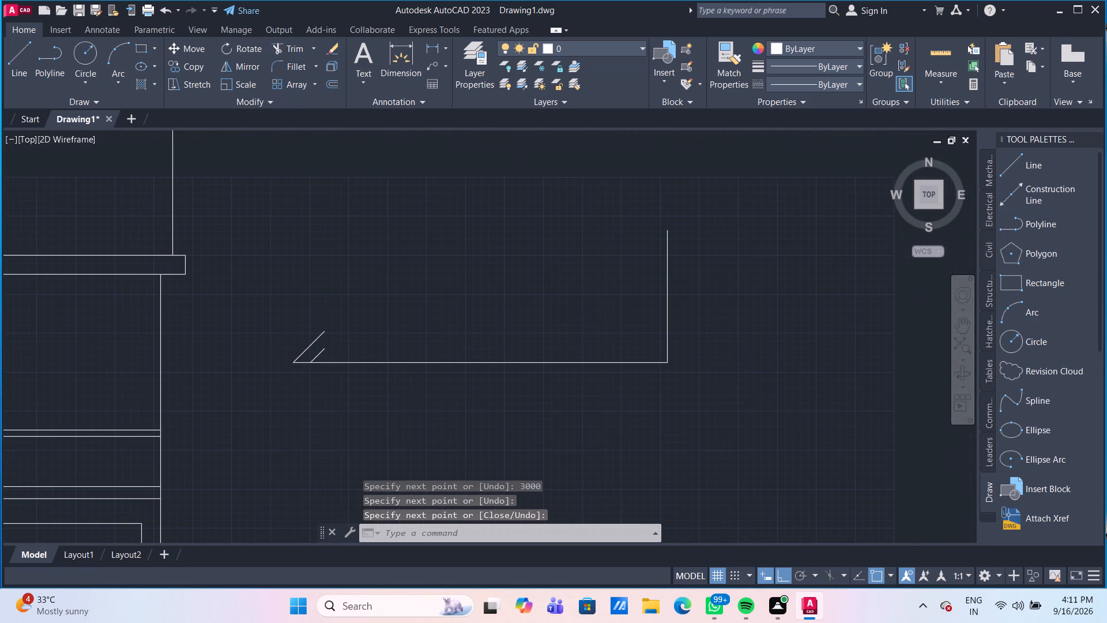
pyautogui.scroll(1, 326, 347)
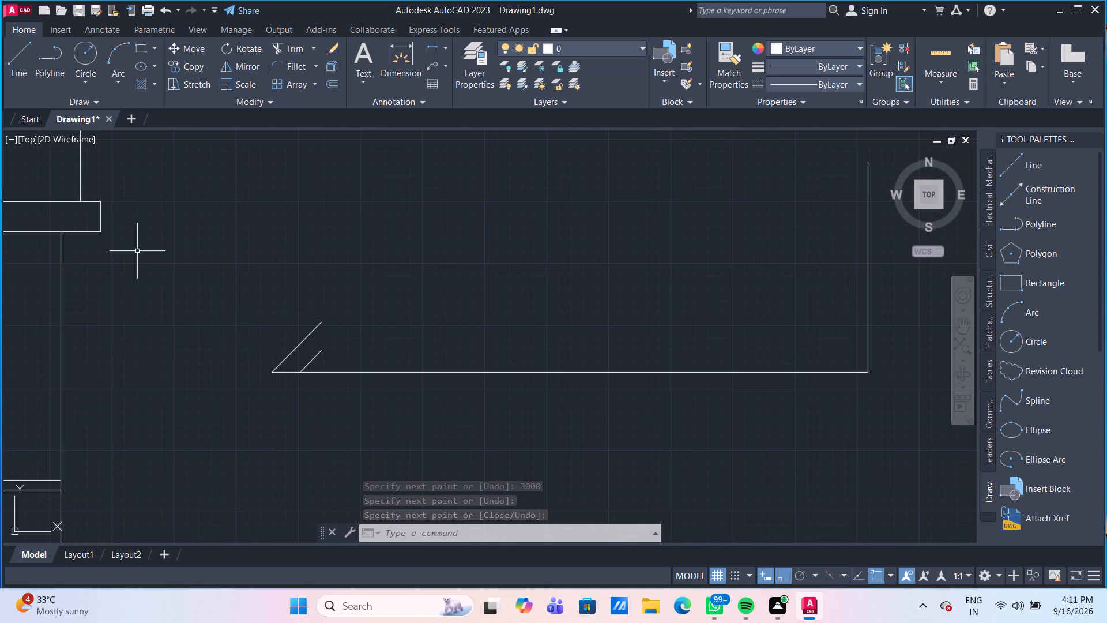
pyautogui.click(31, 62)
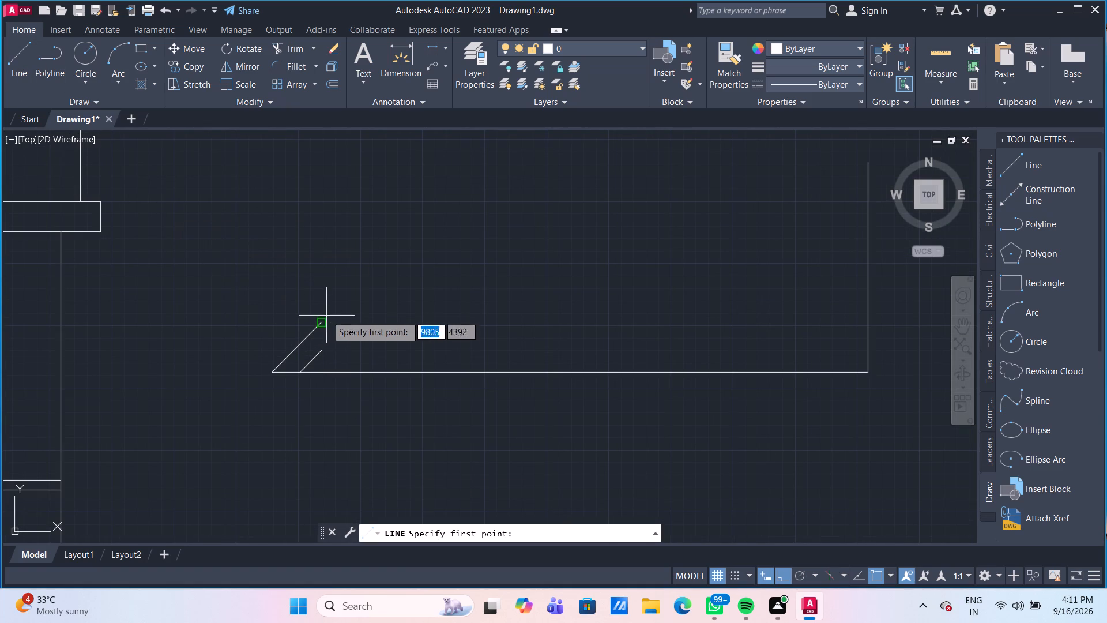
pyautogui.click(322, 320)
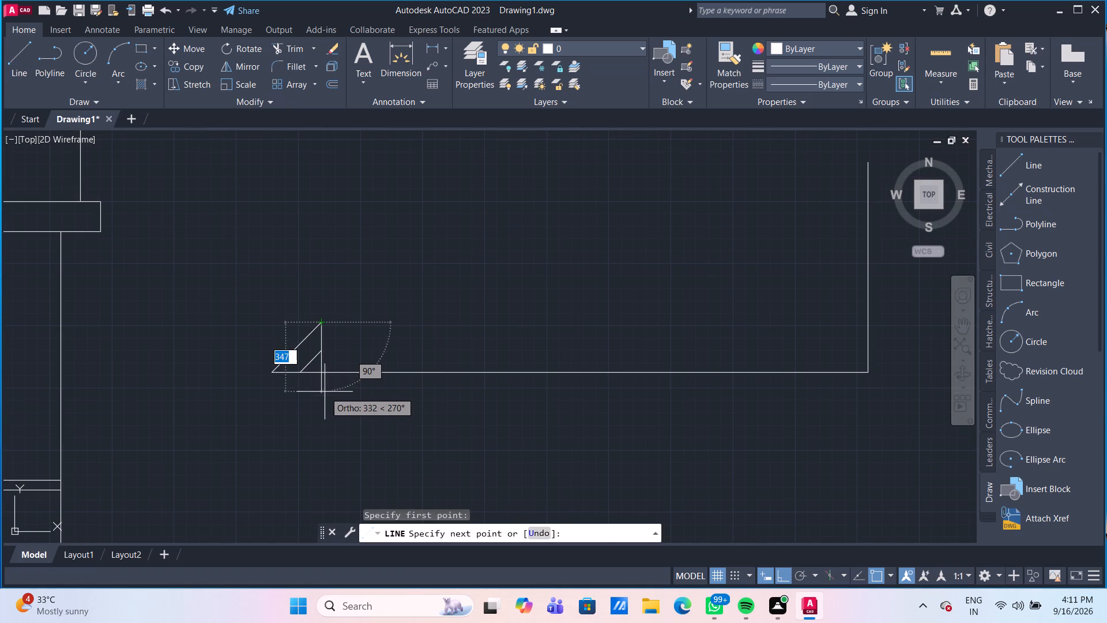
pyautogui.click(325, 400)
pyautogui.press('Escape')
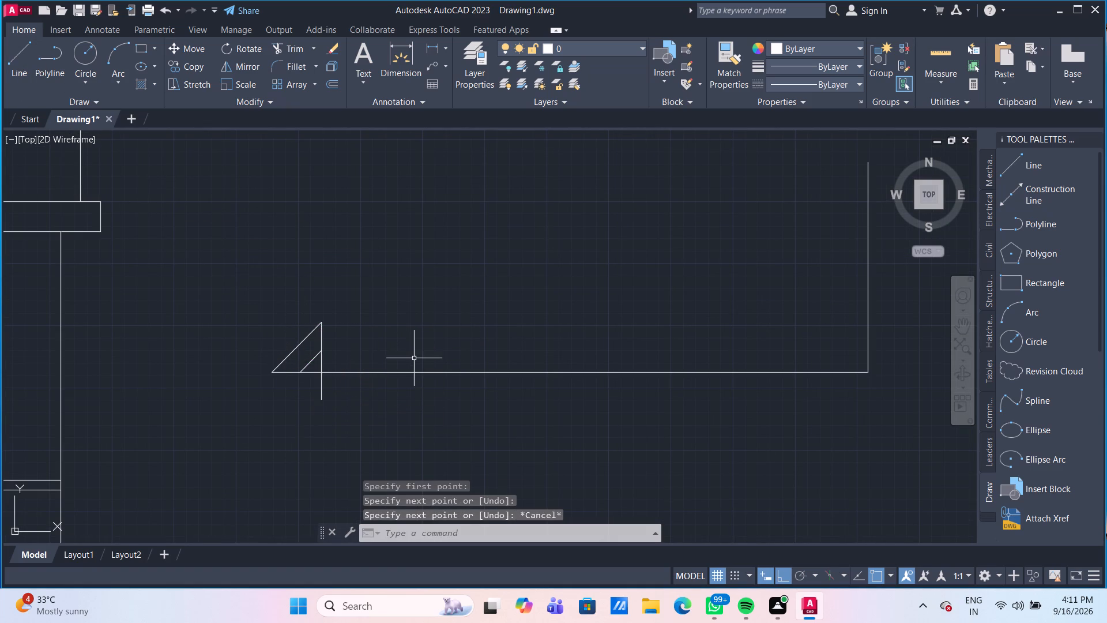
# Quick-measure the two diagonal lines and the baseline they stand on.
pyautogui.click(943, 57)
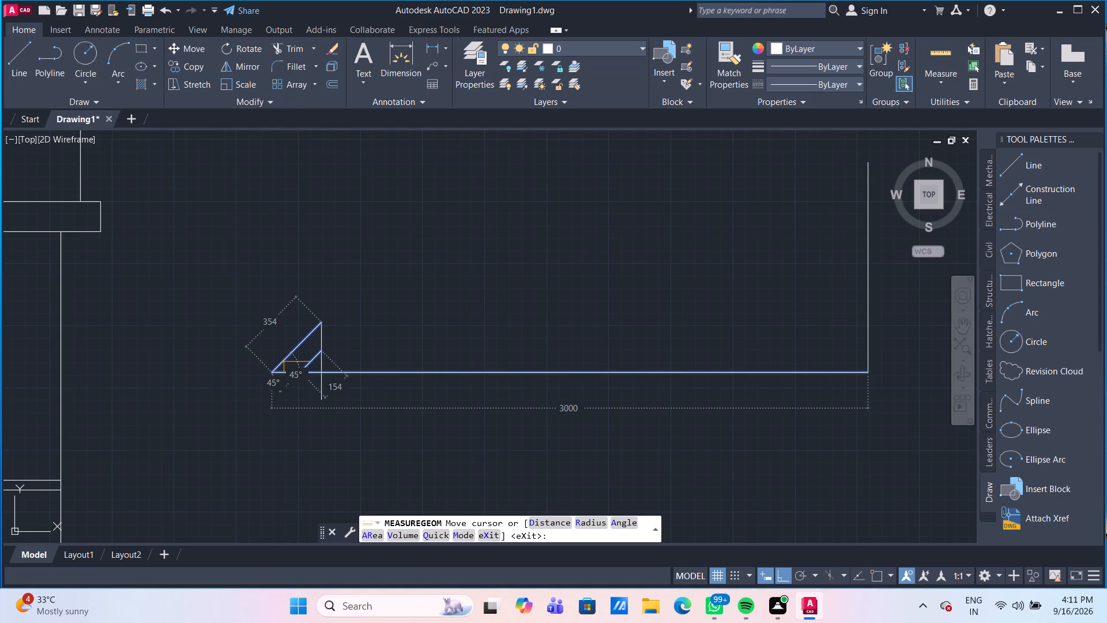
pyautogui.press('Escape')
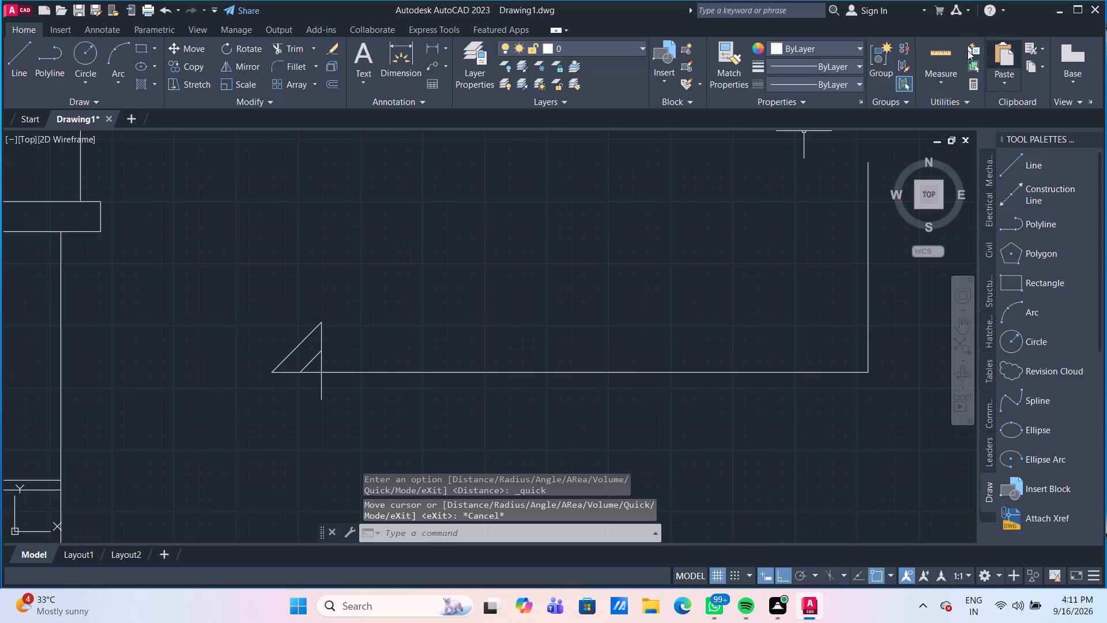
# Dimension the horizontal distance from the longer diagonal's lower end to the short vertical line, placing it just below the baseline.
pyautogui.click(392, 64)
pyautogui.scroll(2, 261, 379)
pyautogui.click(288, 362)
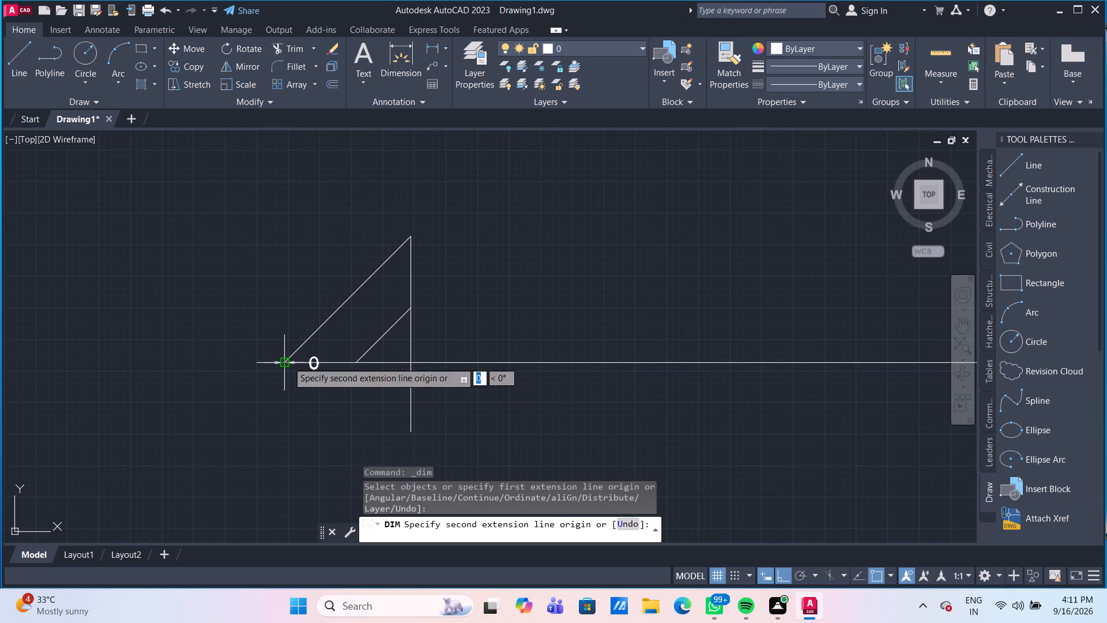
pyautogui.click(411, 364)
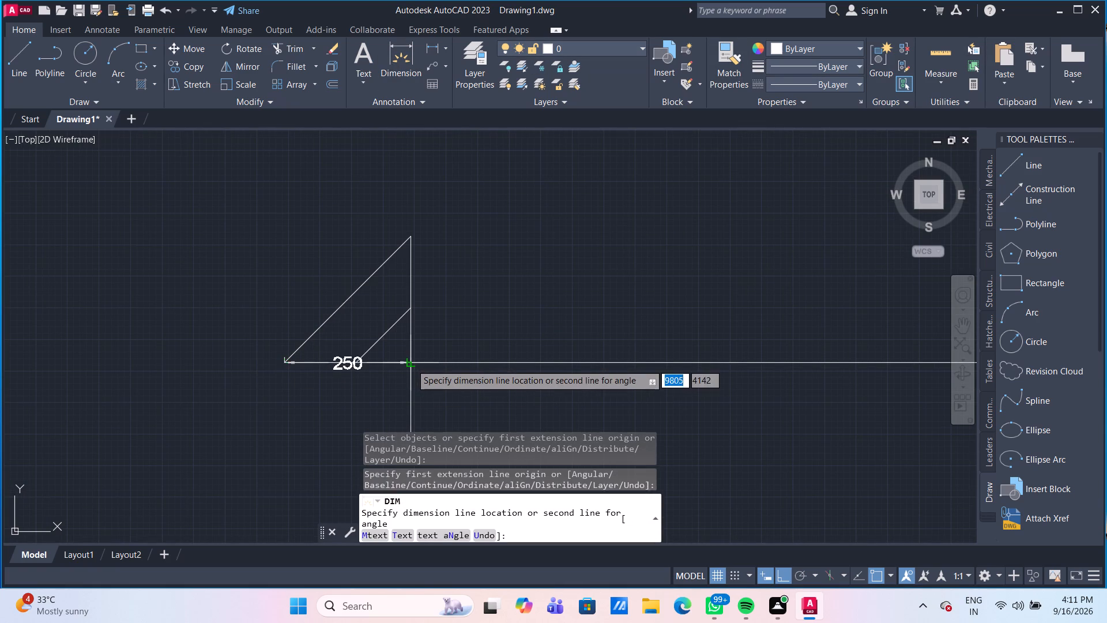
pyautogui.click(409, 392)
pyautogui.press('Escape')
pyautogui.scroll(-1, 618, 404)
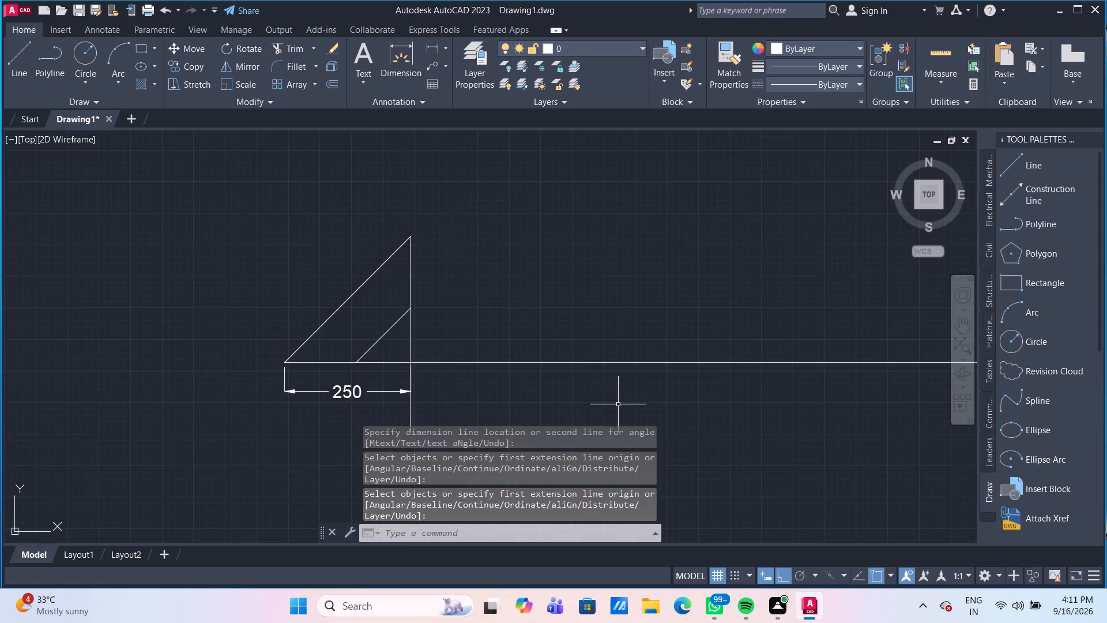
# Offset the short vertical line successively by 250 mm along the baseline, away from the diagonals, making four evenly spaced copies.
pyautogui.scroll(-1, 618, 404)
pyautogui.moveTo(618, 404); pyautogui.dragTo(424, 337, button='middle')
pyautogui.scroll(1, 386, 340)
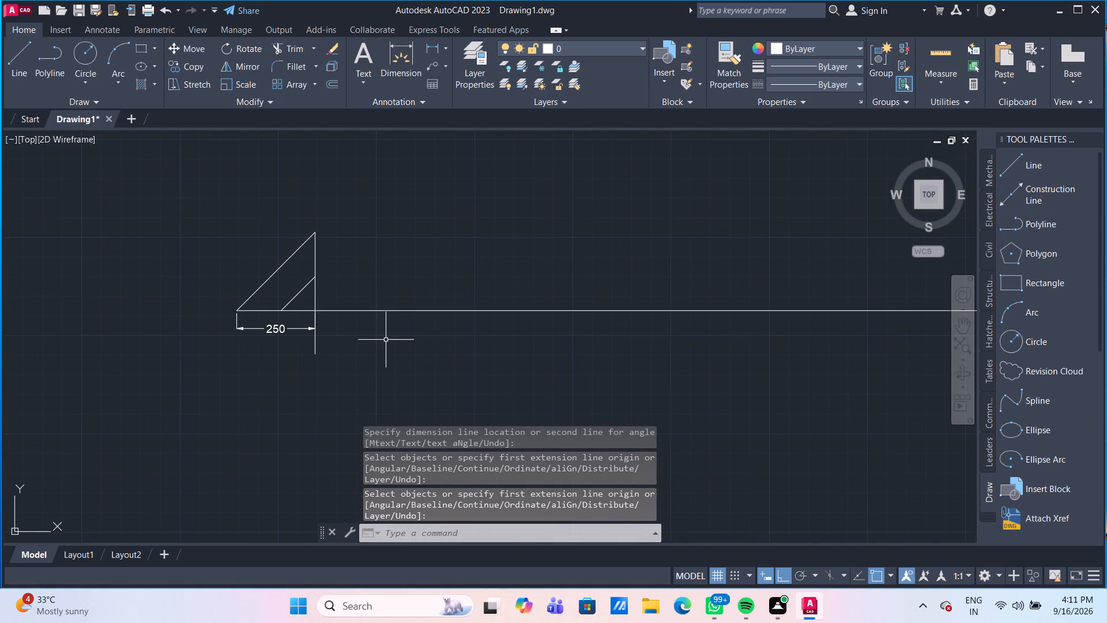
pyautogui.moveTo(381, 332); pyautogui.dragTo(305, 332, button='middle')
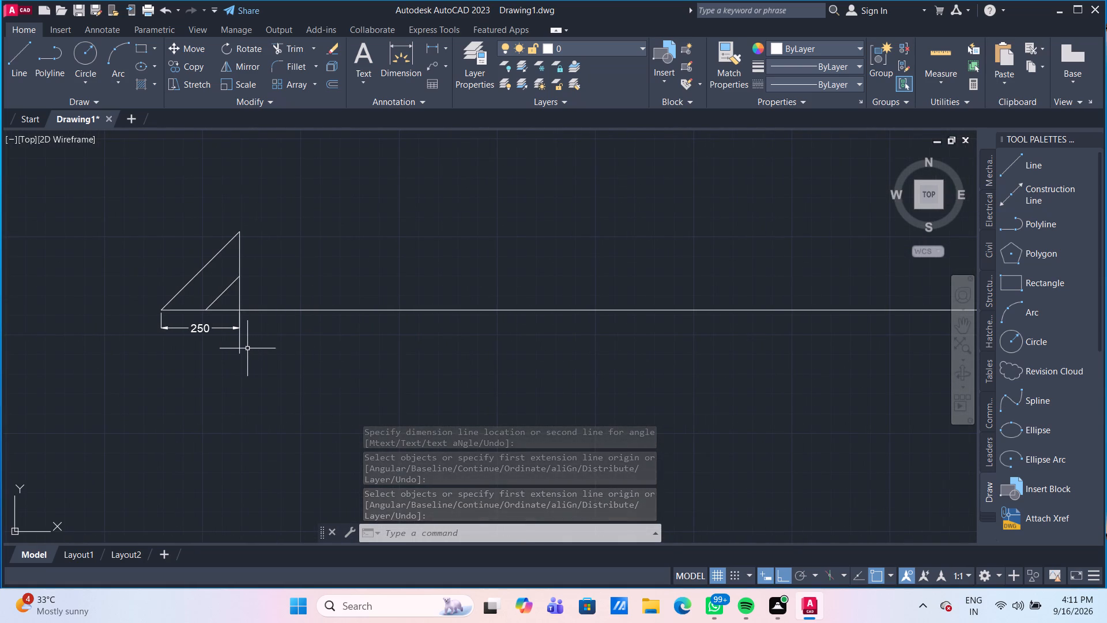
pyautogui.click(240, 348)
pyautogui.press('Escape')
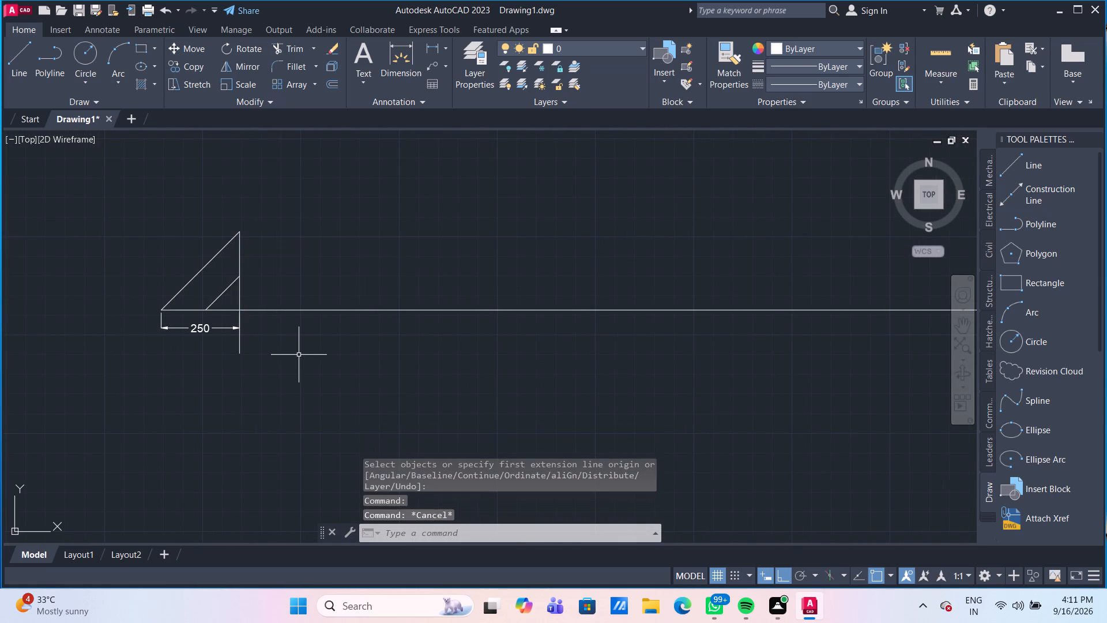
pyautogui.press('o')
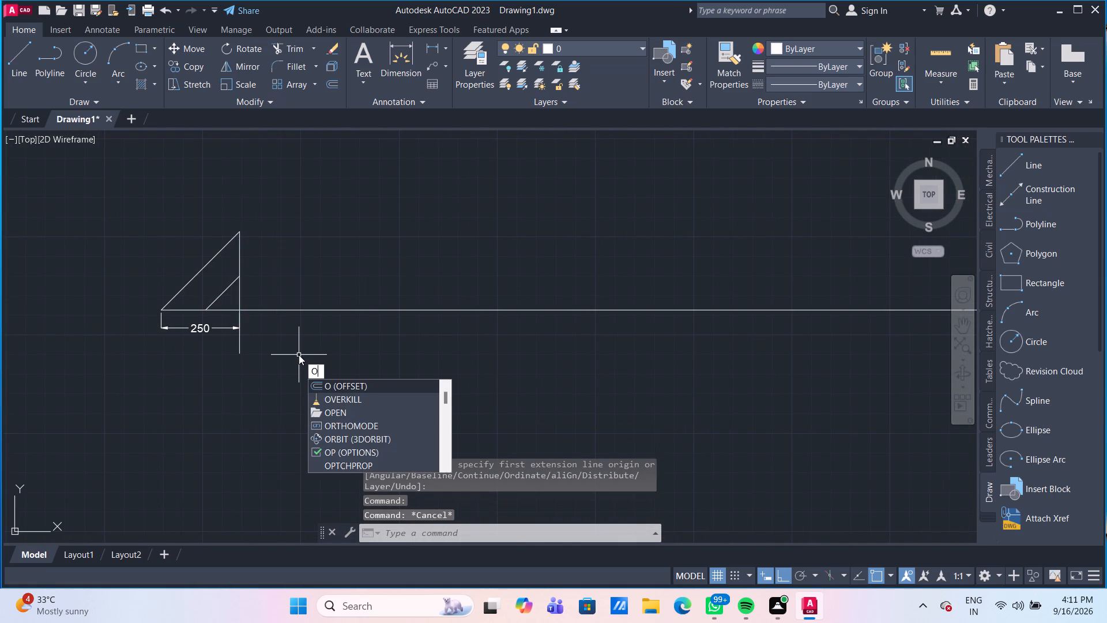
pyautogui.press('Return')
pyautogui.write('250')
pyautogui.press('Return')
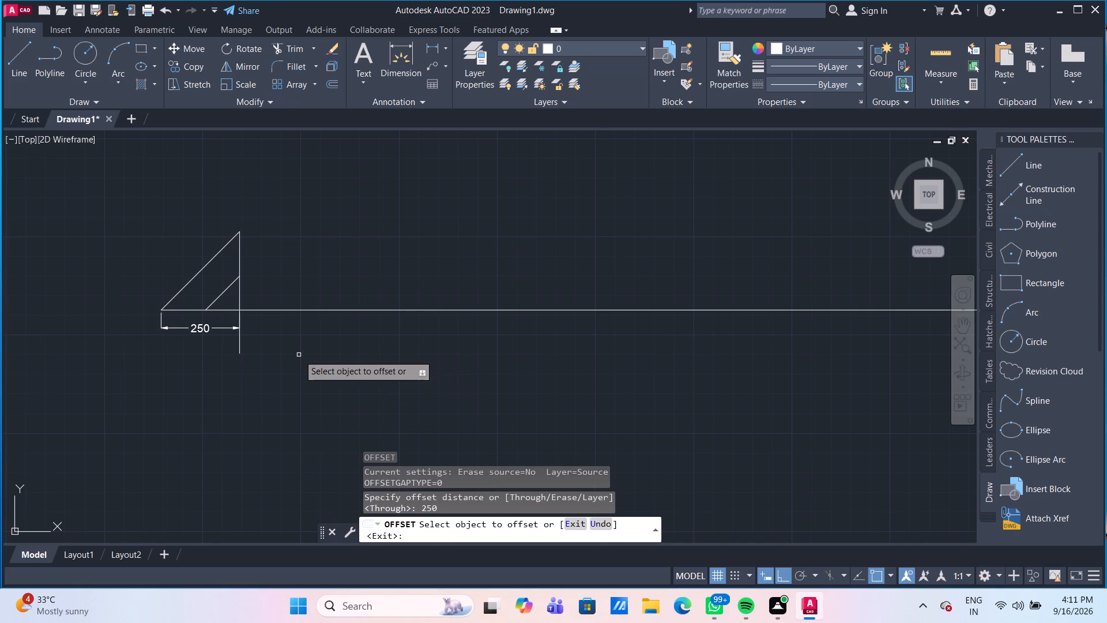
pyautogui.scroll(-2, 253, 261)
pyautogui.moveTo(263, 318); pyautogui.dragTo(198, 329, button='middle')
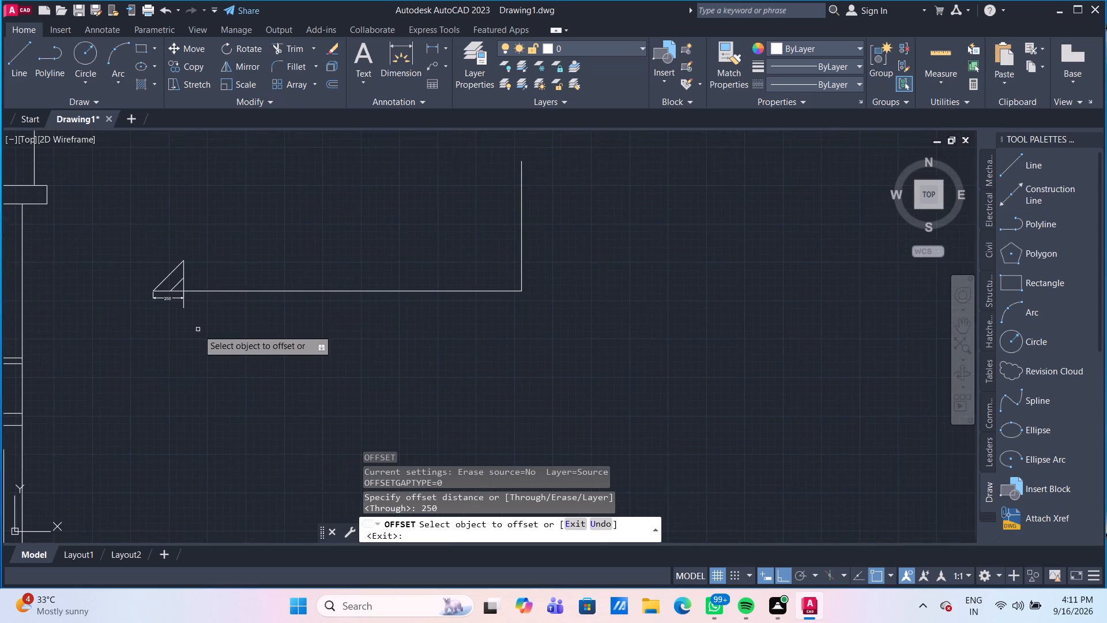
pyautogui.scroll(2, 195, 321)
pyautogui.click(161, 224)
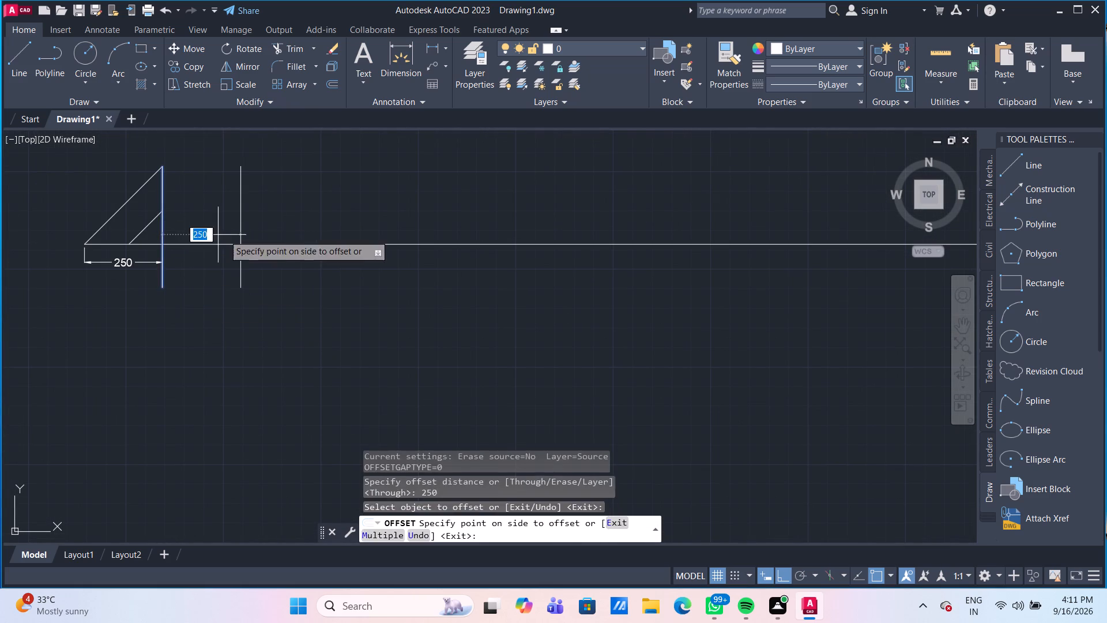
pyautogui.click(228, 235)
pyautogui.click(238, 236)
pyautogui.click(240, 238)
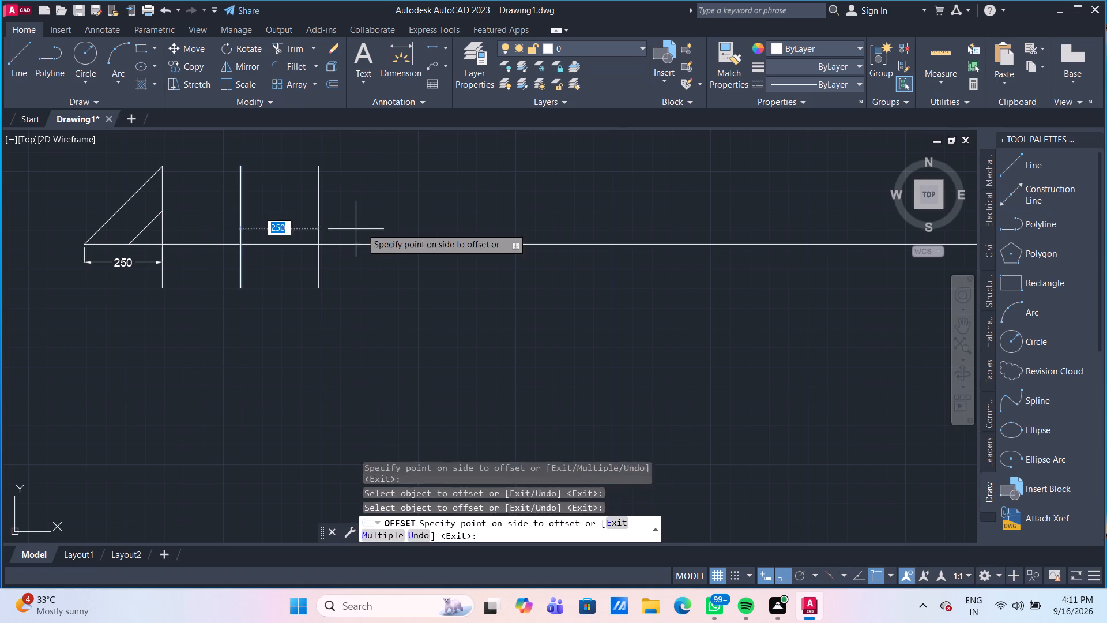
pyautogui.click(362, 227)
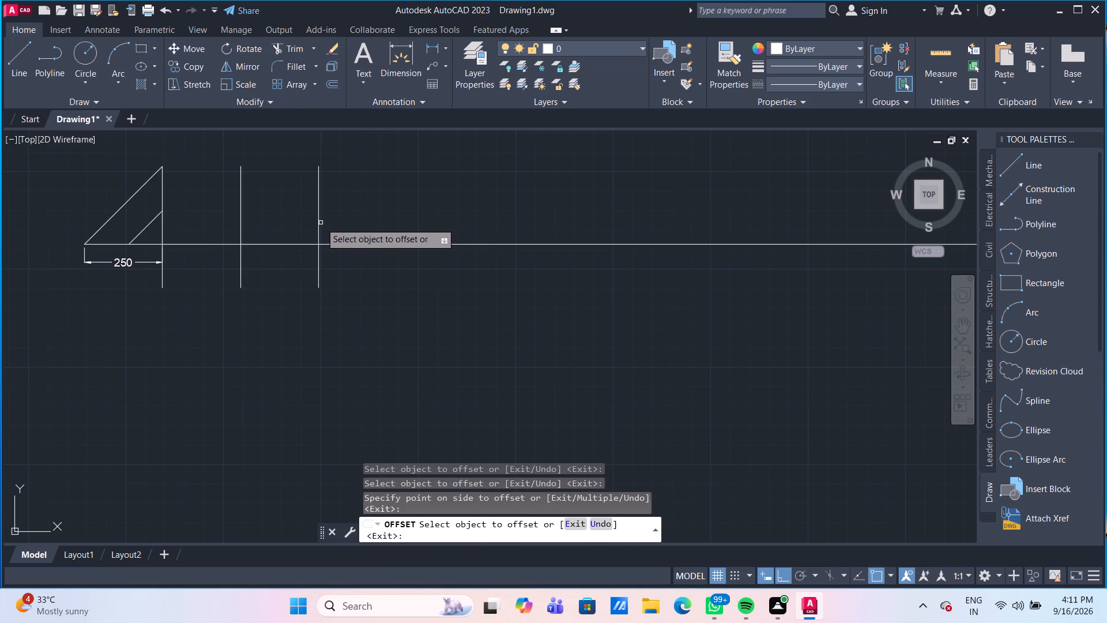
pyautogui.click(319, 223)
pyautogui.click(382, 226)
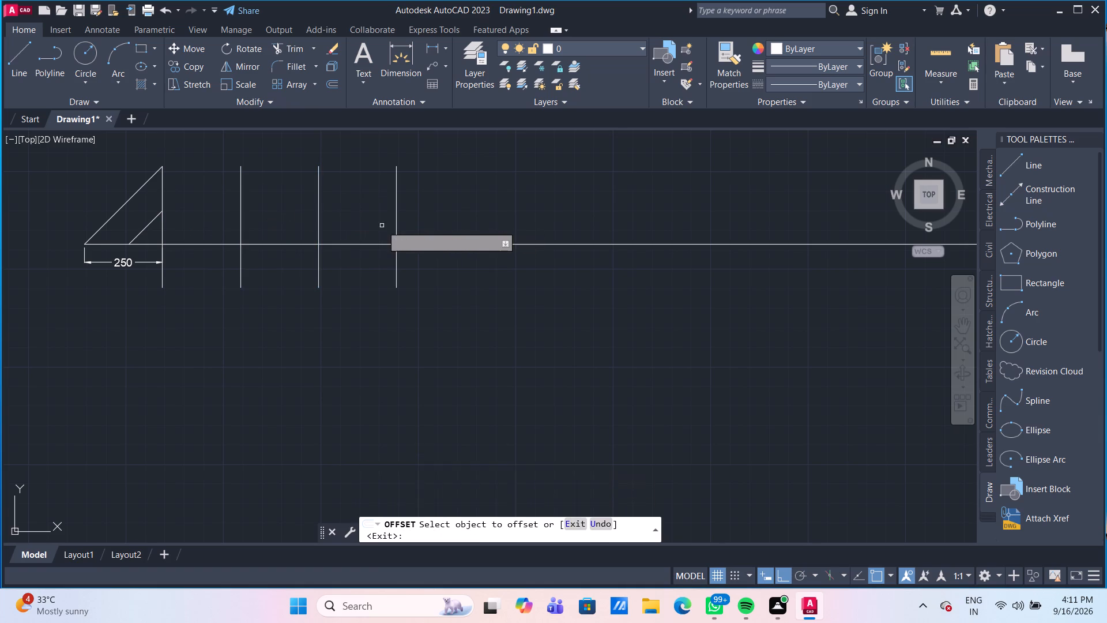
pyautogui.click(397, 232)
pyautogui.click(495, 228)
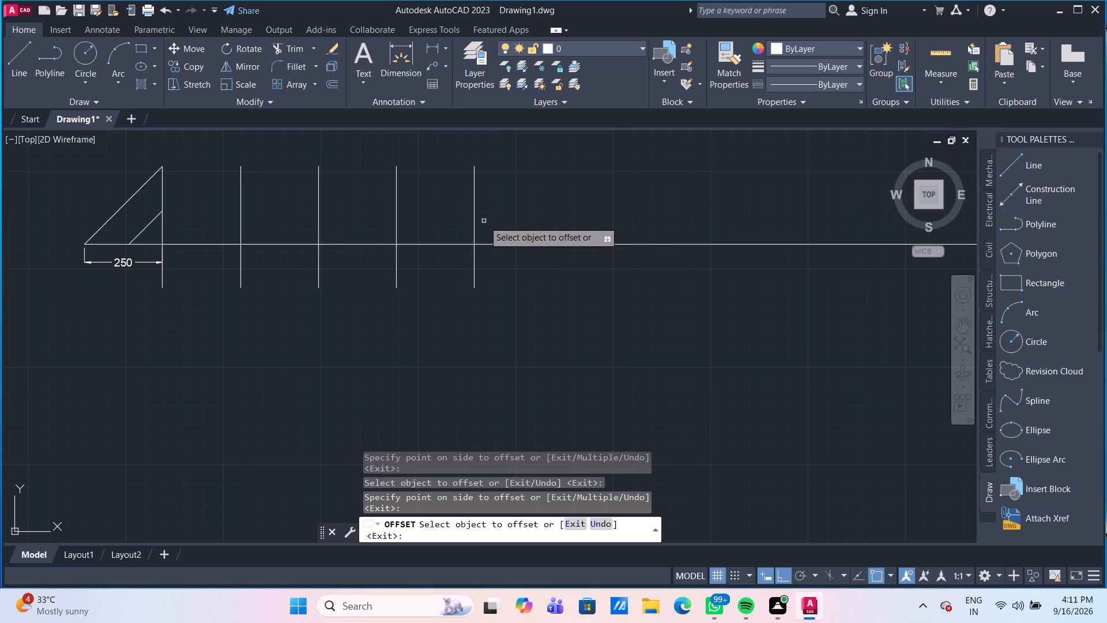
pyautogui.press('Escape')
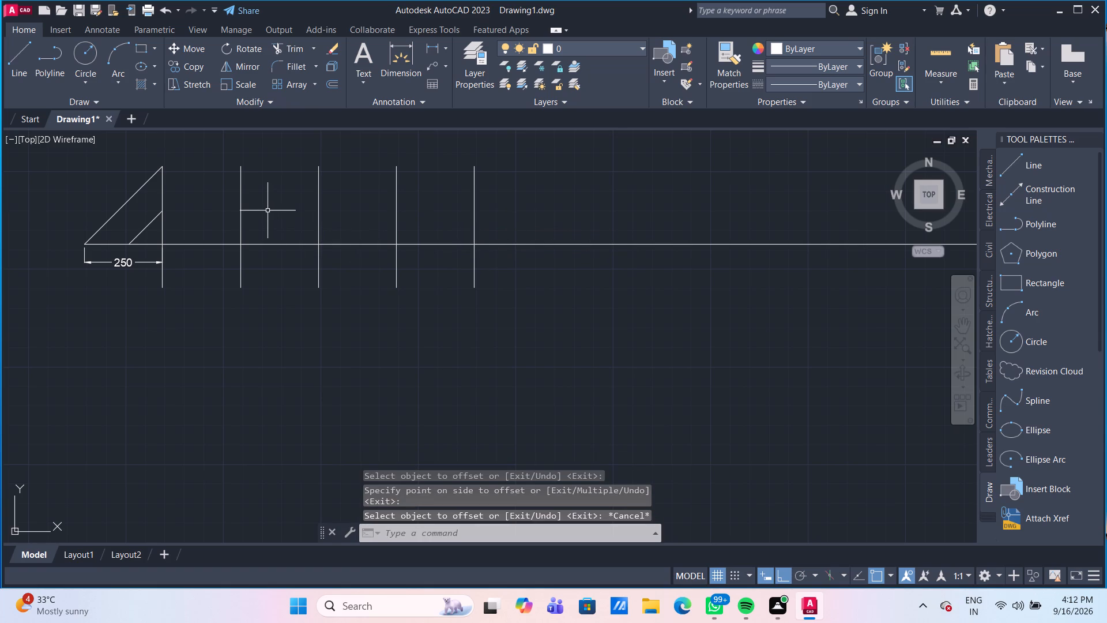
pyautogui.click(319, 228)
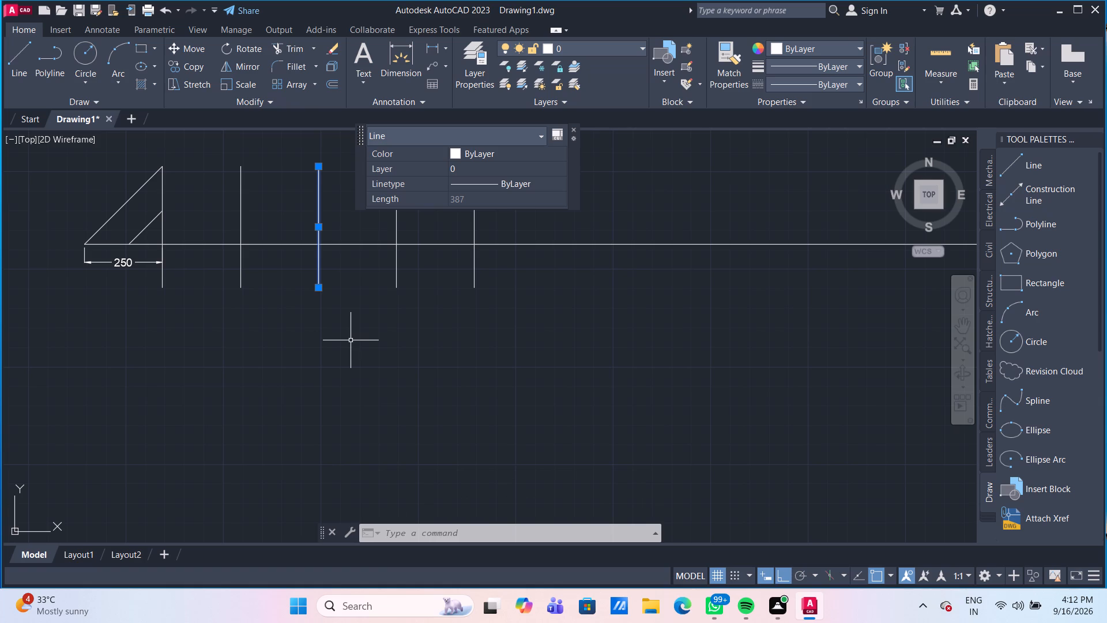
pyautogui.press('Escape')
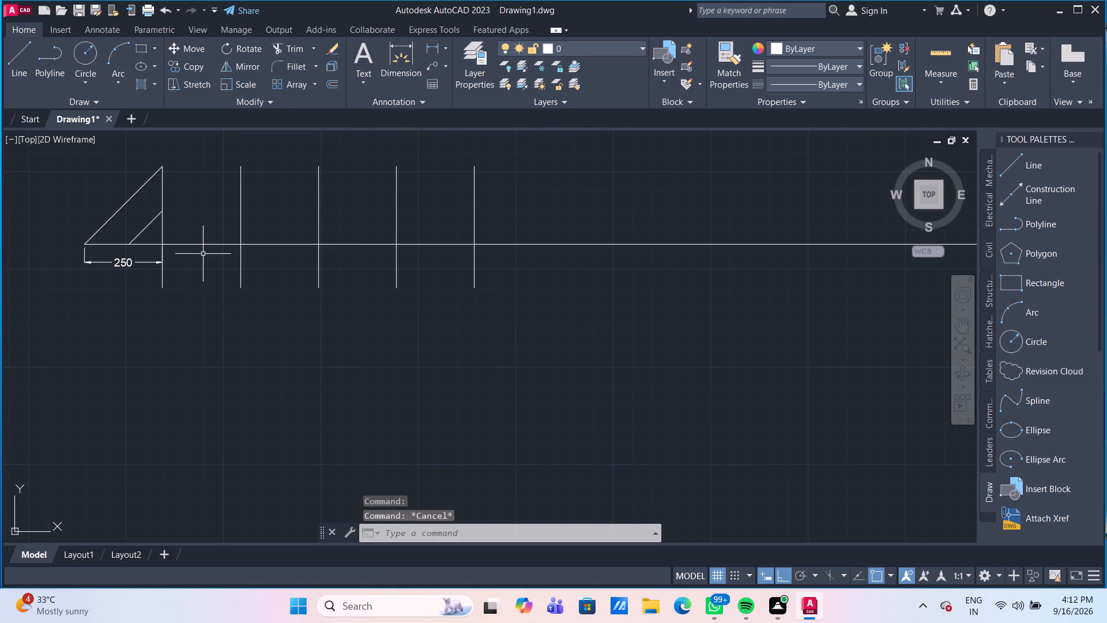
# Group the longer and shorter diagonal lines at the start of the baseline into one object.
pyautogui.click(148, 236)
pyautogui.click(116, 188)
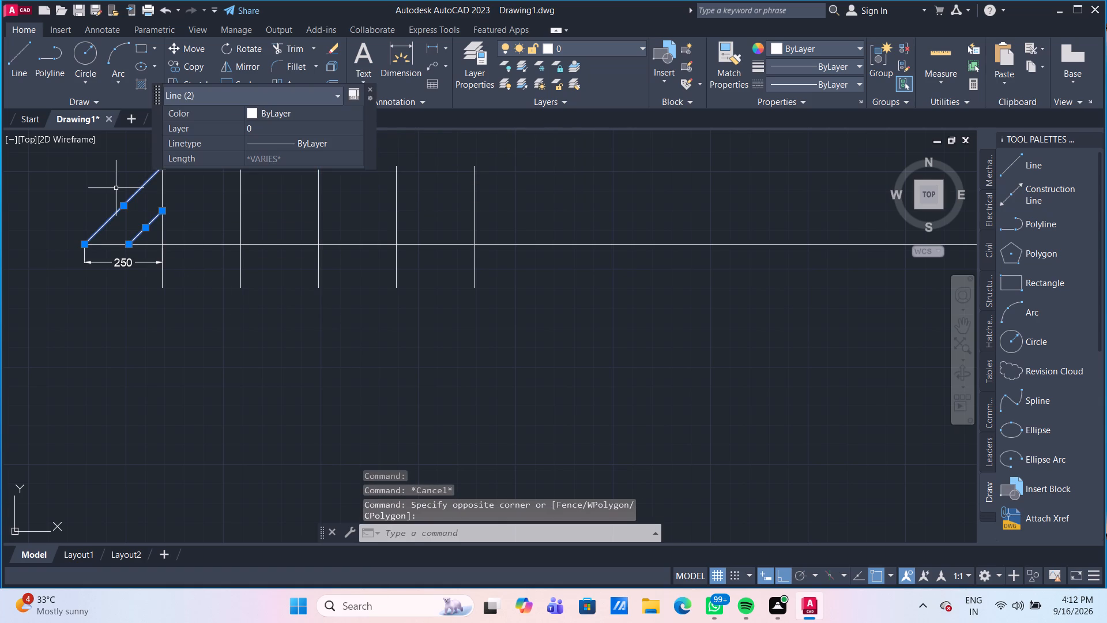
pyautogui.press('g')
pyautogui.press('Return')
# Copy the diagonal group from its lower baseline end to the baseline intersections 500 mm and 1000 mm along.
pyautogui.click(126, 201)
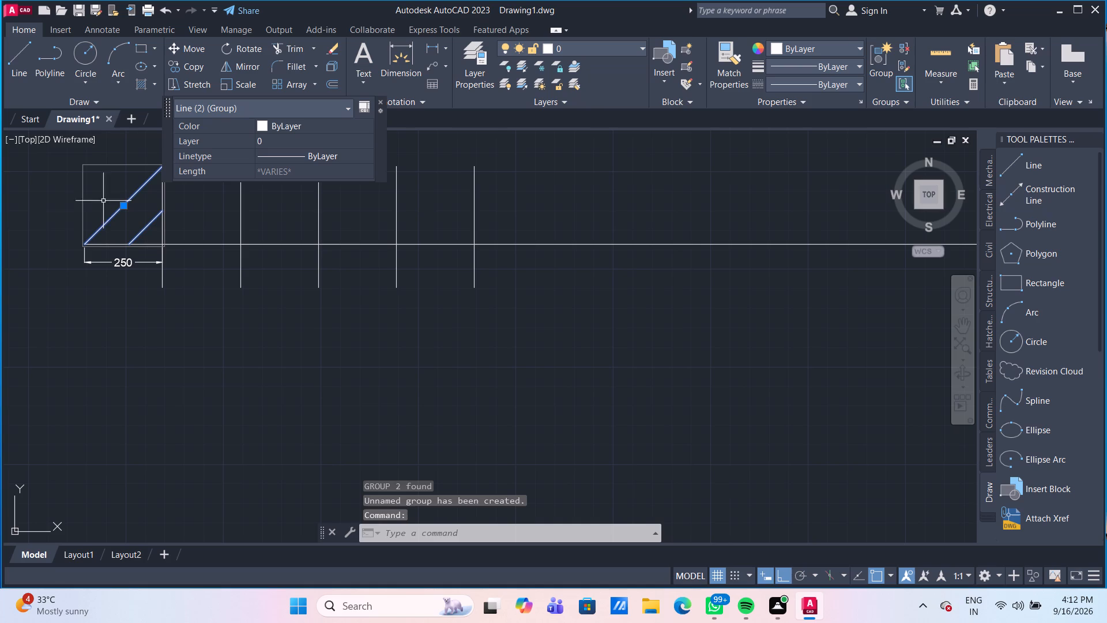
pyautogui.write('CO')
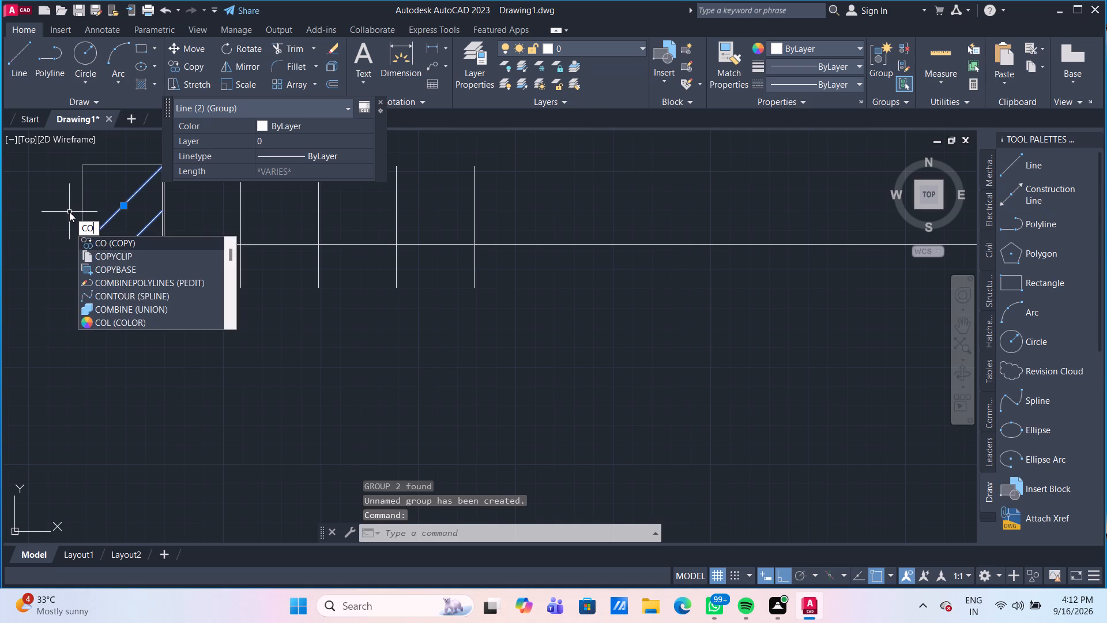
pyautogui.press('Return')
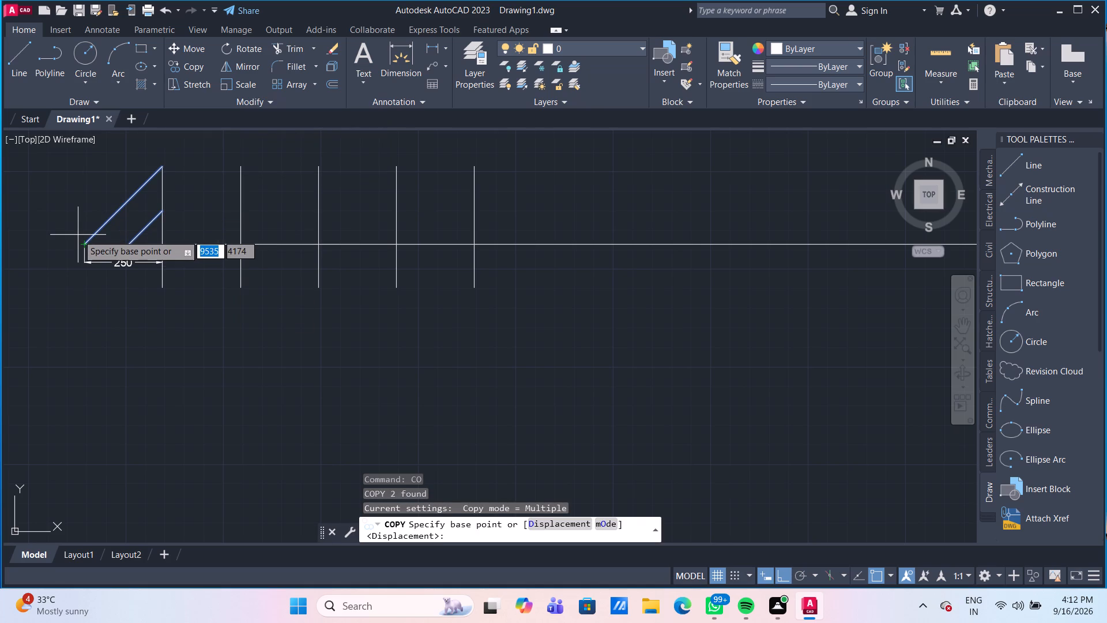
pyautogui.click(84, 247)
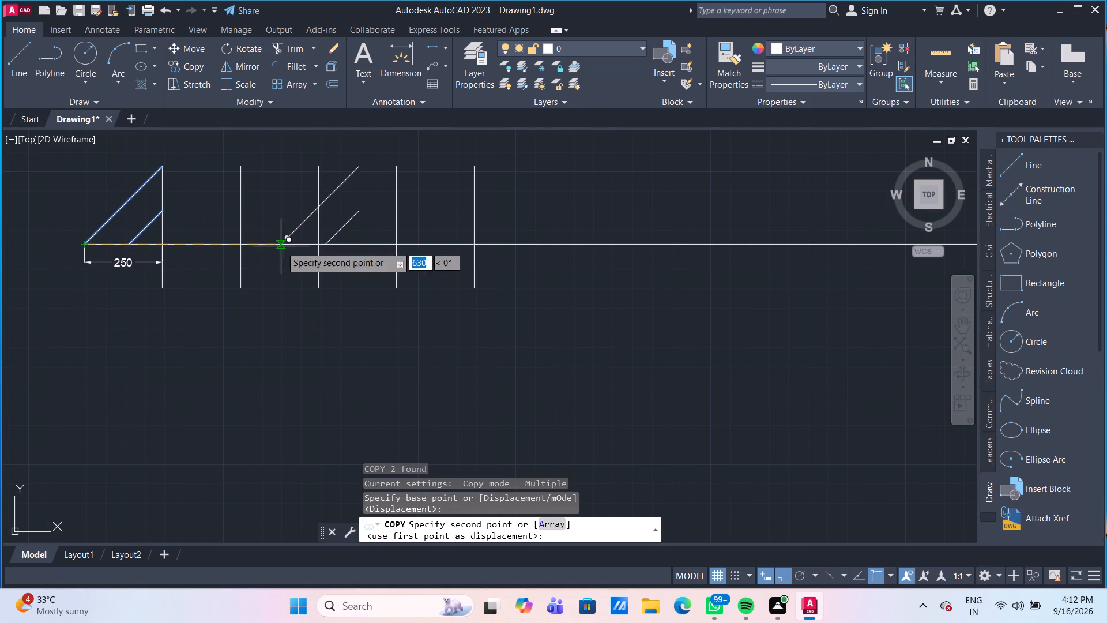
pyautogui.scroll(1, 238, 246)
pyautogui.click(238, 246)
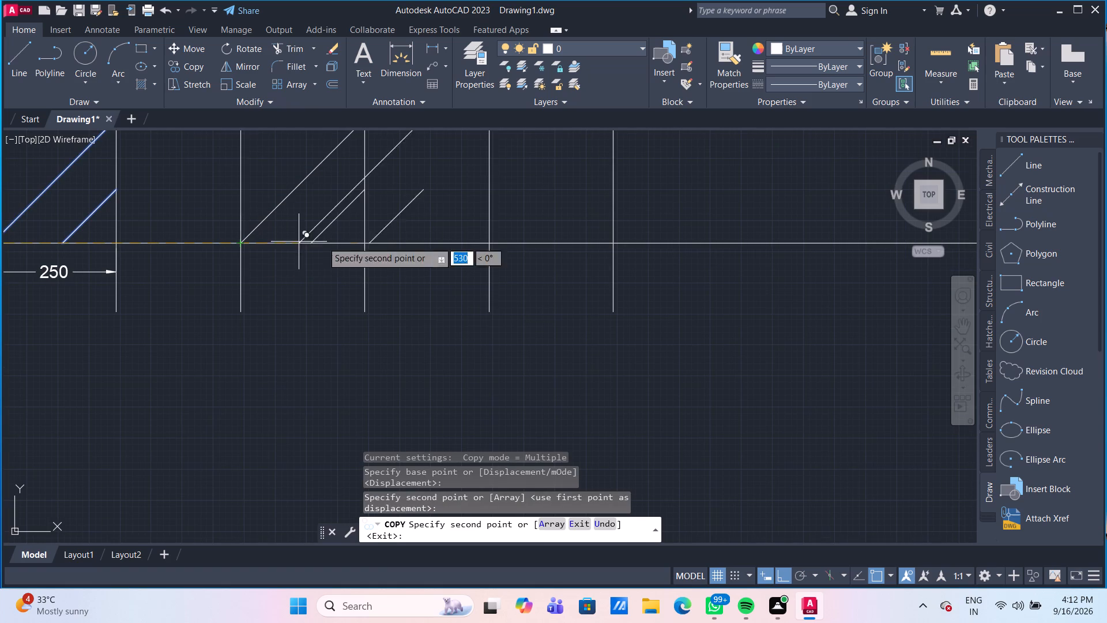
pyautogui.click(492, 245)
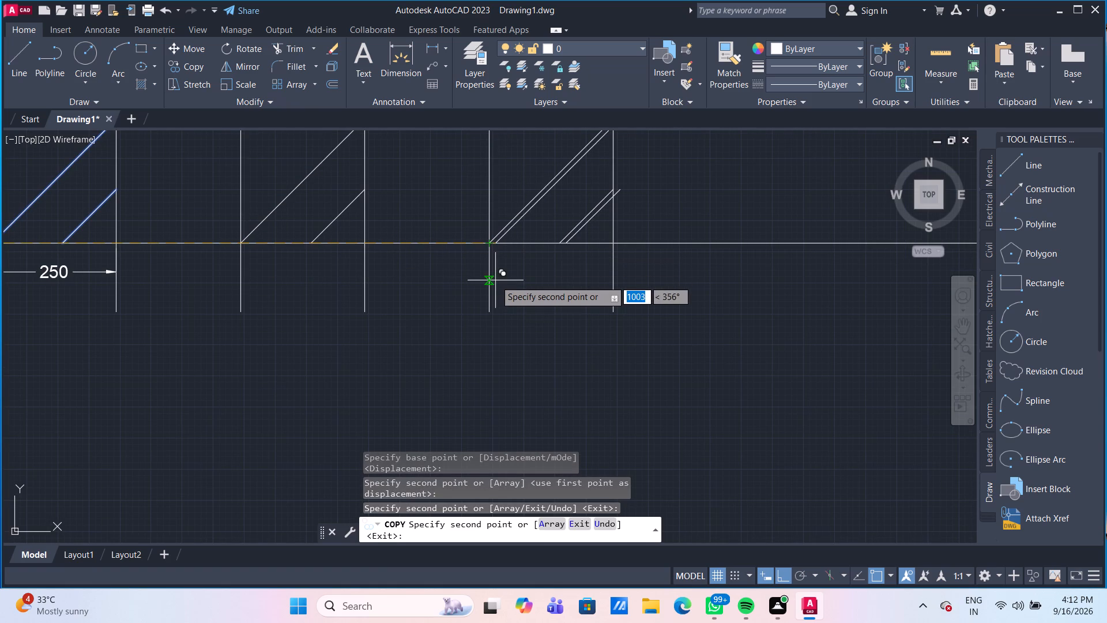
pyautogui.press('Escape')
# Erase the two short vertical lines that touch the upper ends of the two copied diagonal pairs.
pyautogui.moveTo(562, 315); pyautogui.dragTo(586, 407, button='middle')
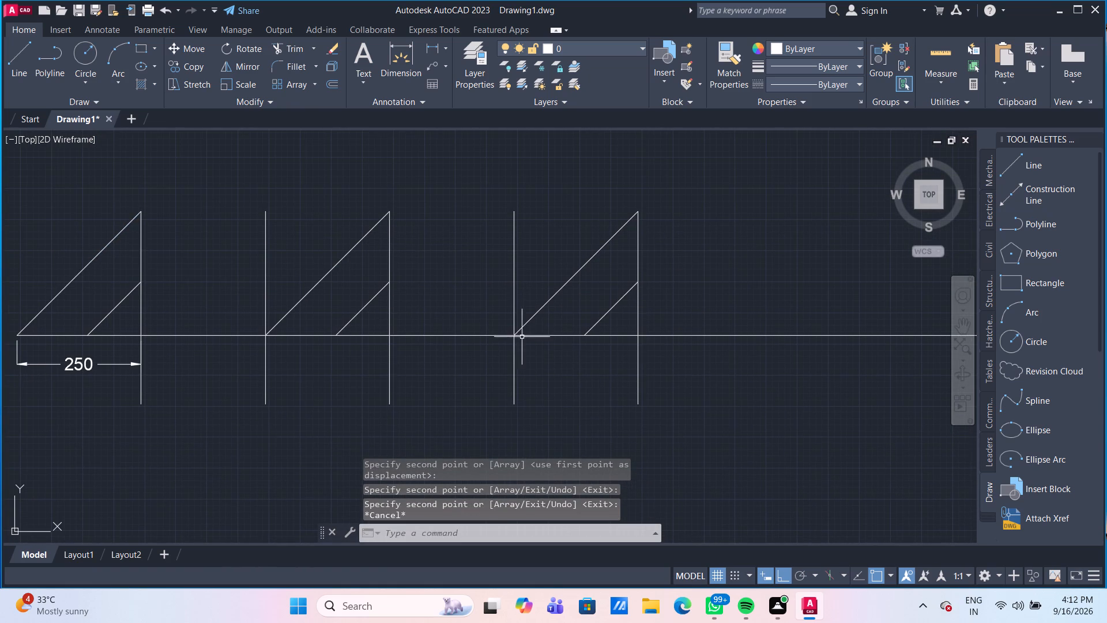
pyautogui.click(390, 249)
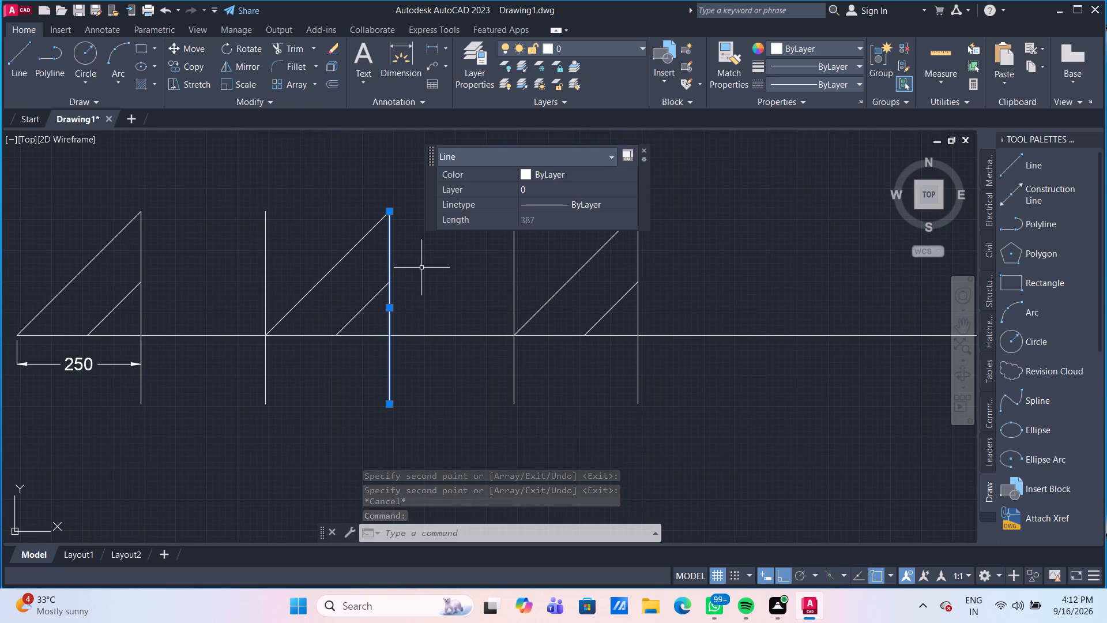
pyautogui.press('Delete')
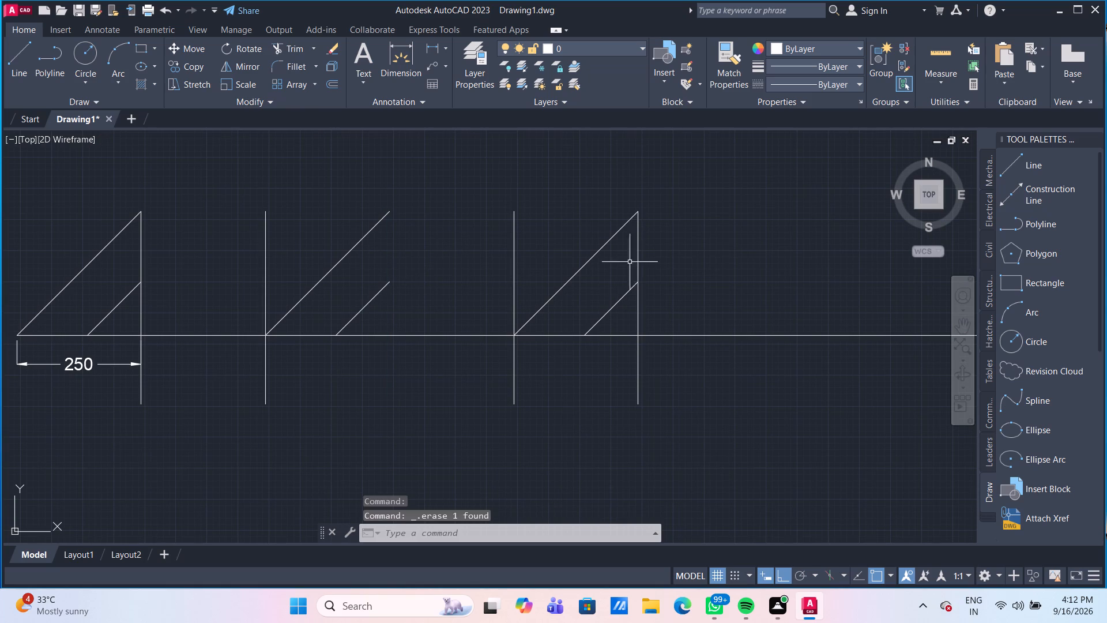
pyautogui.click(637, 248)
pyautogui.press('Delete')
# Offset the last short vertical line successively by 500 mm towards the baseline's far end, making three copies.
pyautogui.scroll(-2, 669, 269)
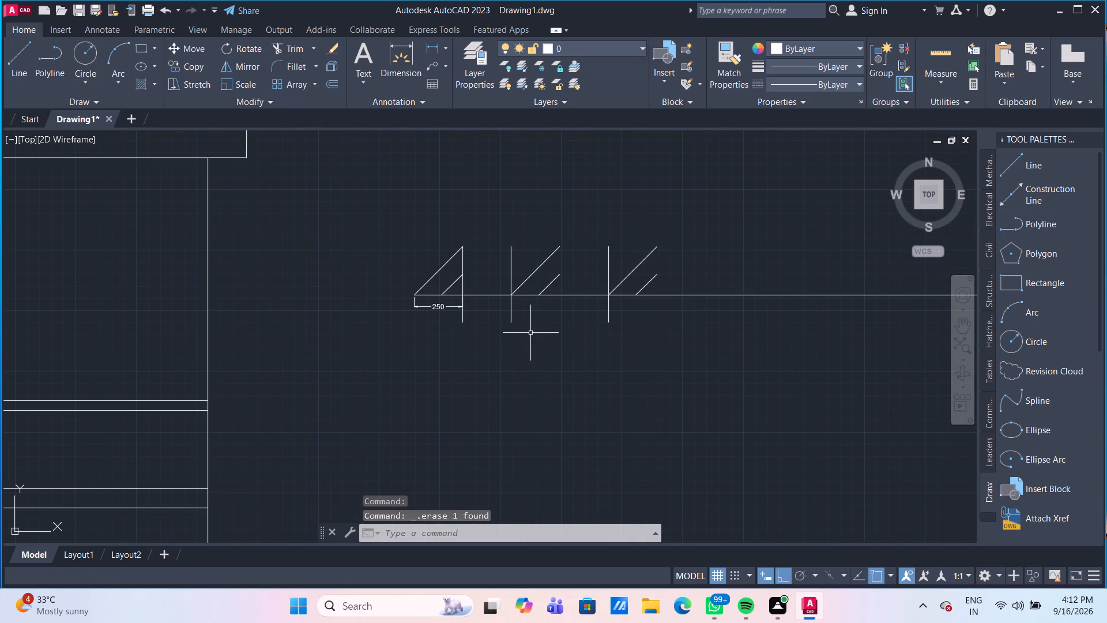
pyautogui.moveTo(691, 346); pyautogui.dragTo(393, 361, button='middle')
pyautogui.scroll(1, 668, 351)
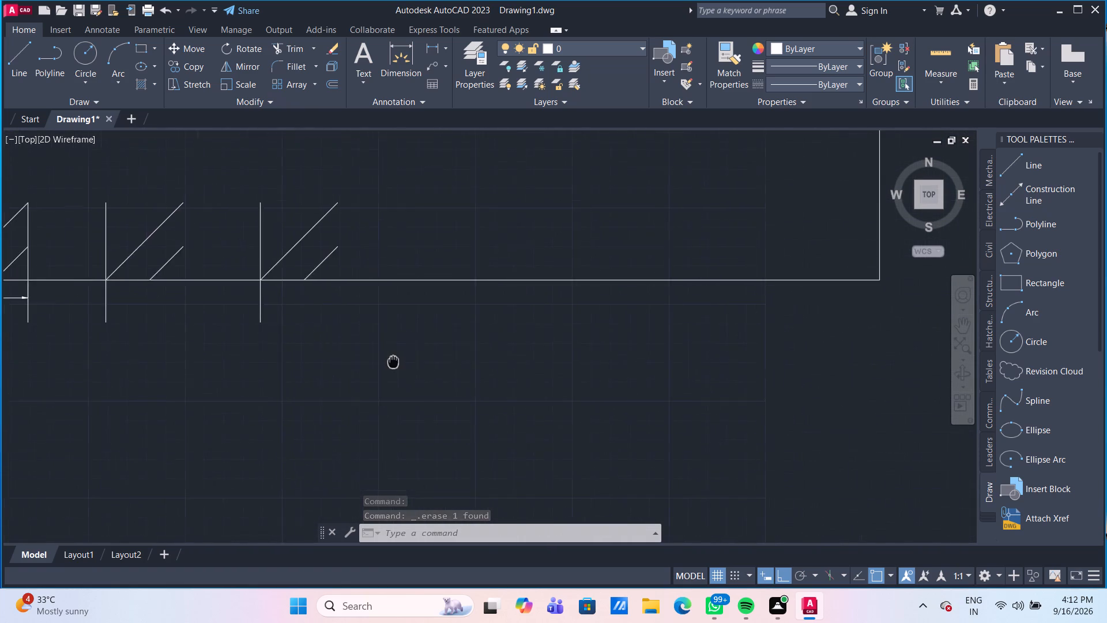
pyautogui.moveTo(393, 361); pyautogui.dragTo(406, 392, button='middle')
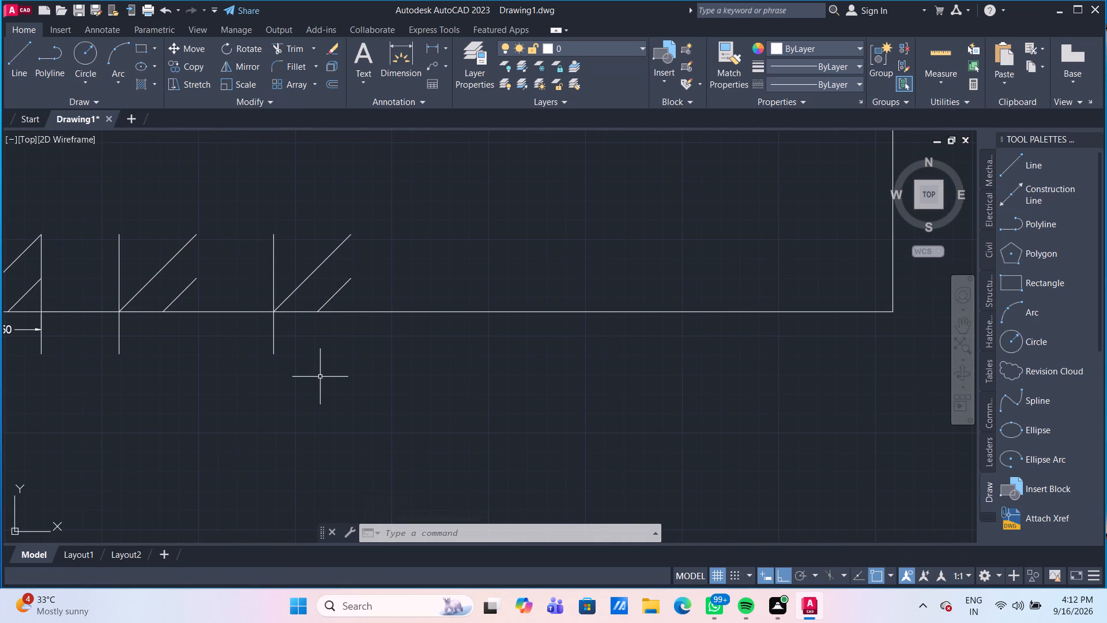
pyautogui.press('o')
pyautogui.press('Return')
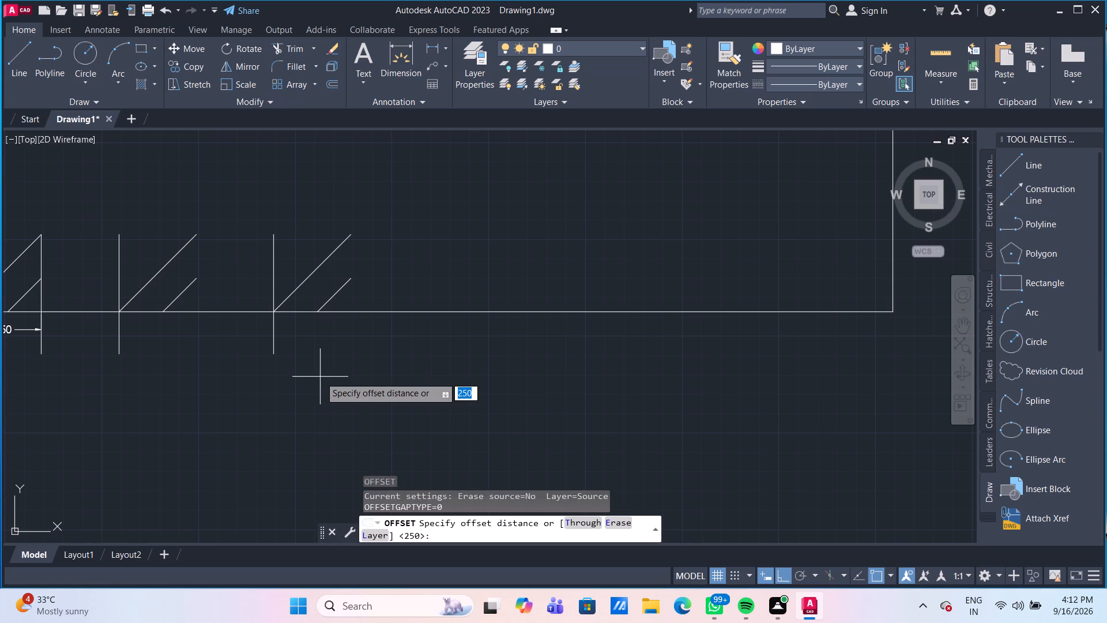
pyautogui.write('500')
pyautogui.press('Return')
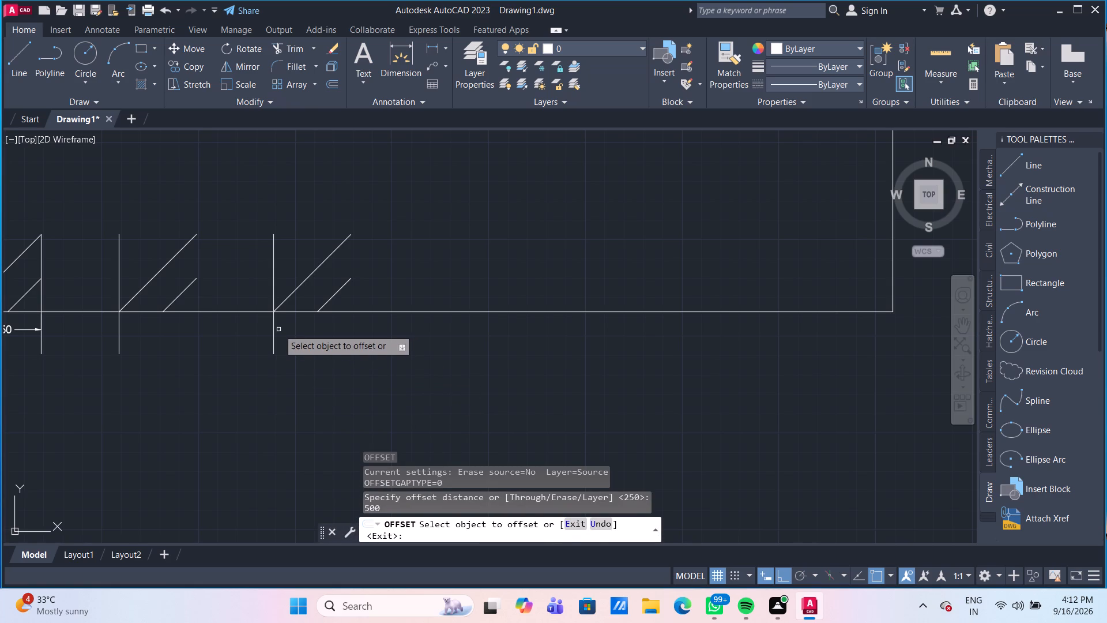
pyautogui.click(273, 332)
pyautogui.click(398, 335)
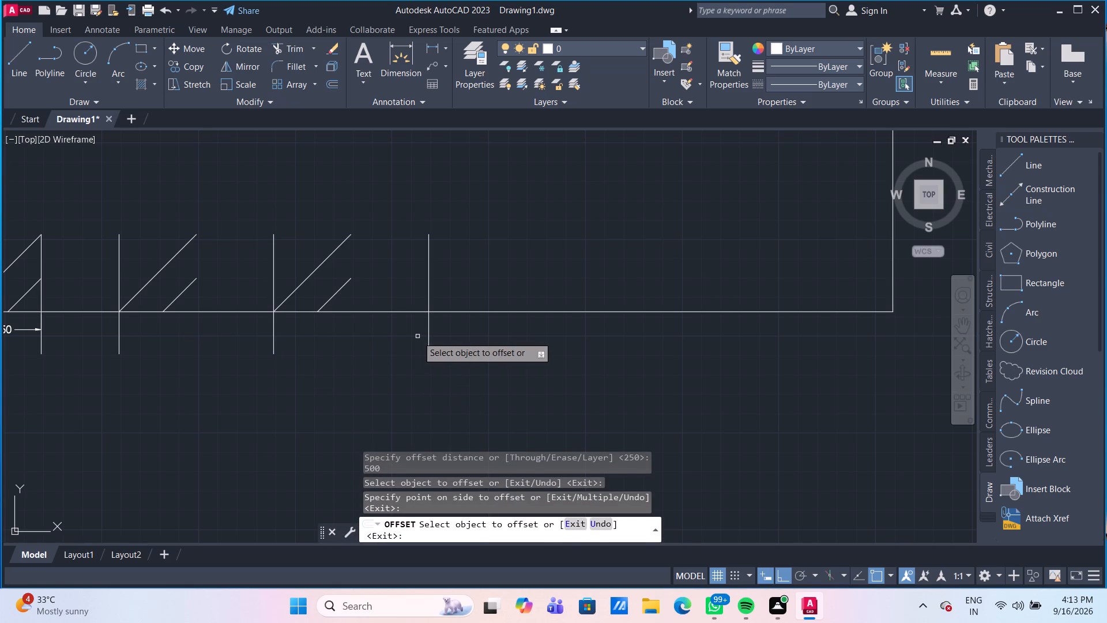
pyautogui.click(428, 342)
pyautogui.click(544, 346)
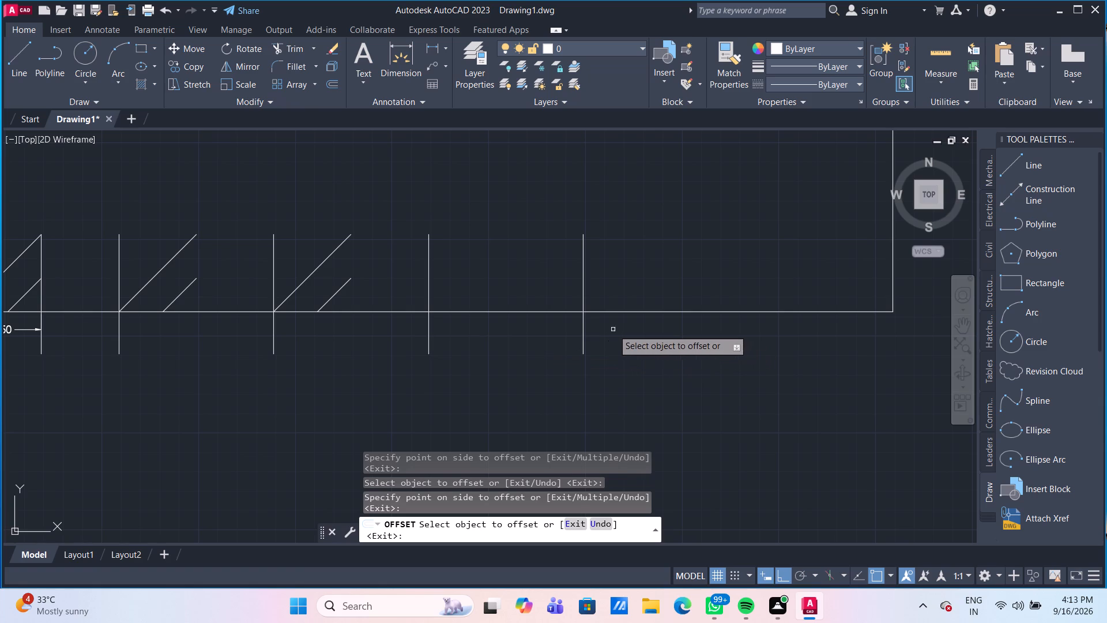
pyautogui.click(583, 337)
pyautogui.click(746, 339)
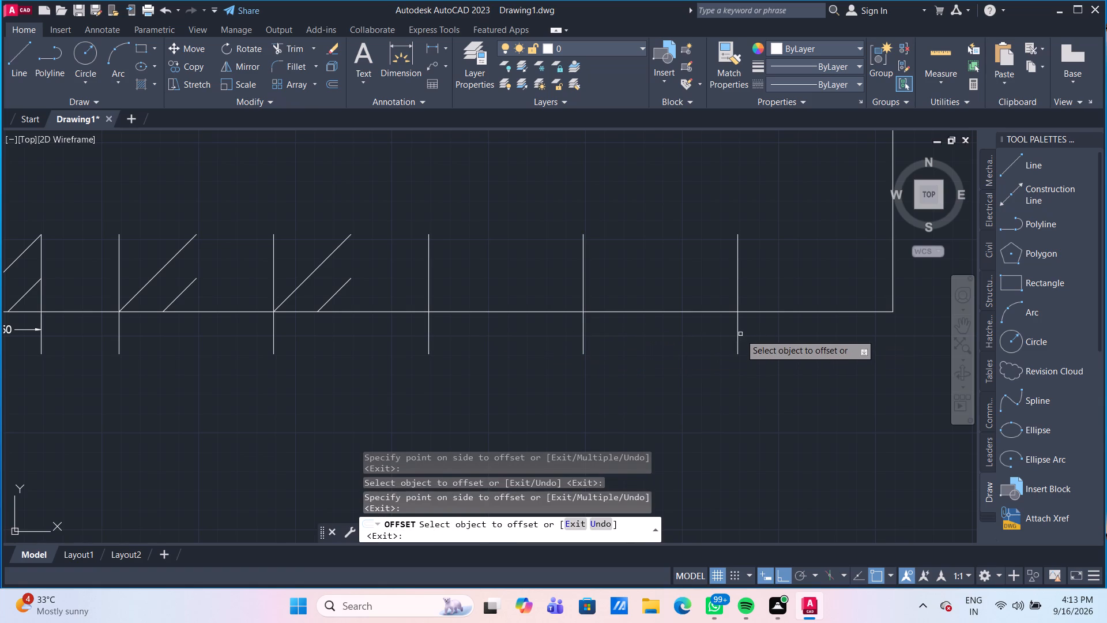
pyautogui.click(738, 337)
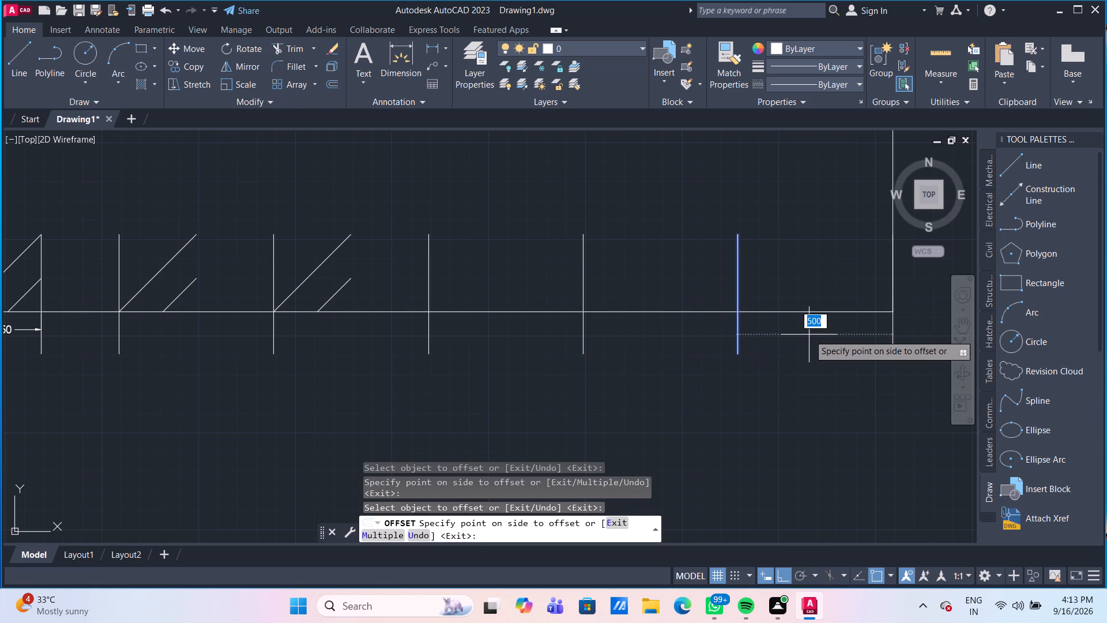
pyautogui.press('Escape')
# Copy the second diagonal group from its lower baseline end to the baseline intersections of the three new vertical lines.
pyautogui.scroll(-2, 809, 335)
pyautogui.moveTo(800, 334); pyautogui.dragTo(744, 325, button='middle')
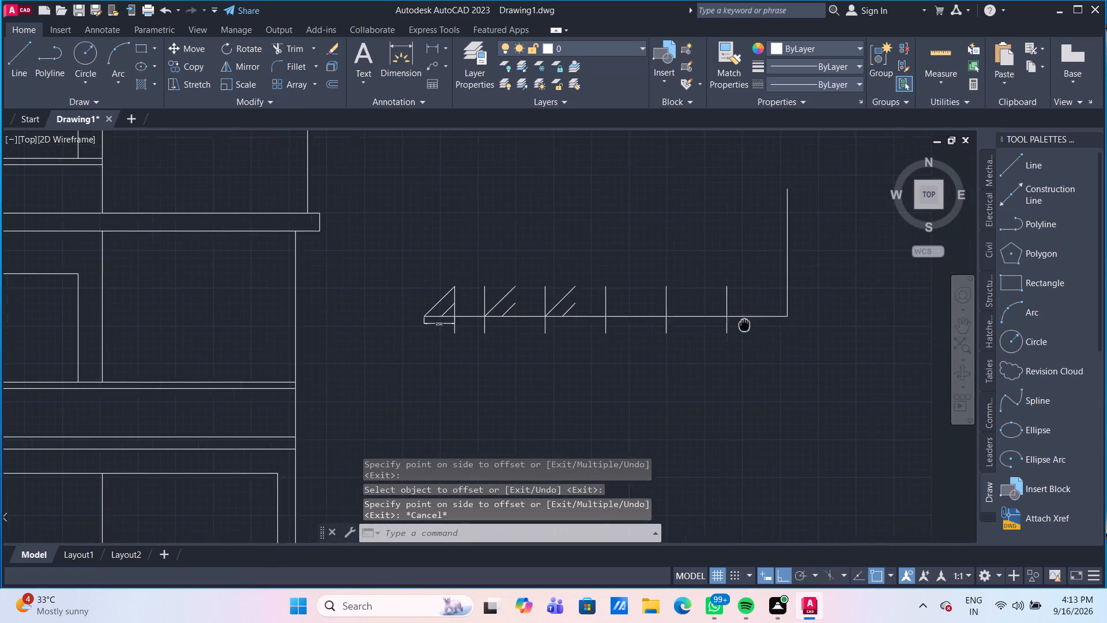
pyautogui.moveTo(744, 325); pyautogui.dragTo(709, 325, button='middle')
pyautogui.scroll(1, 399, 322)
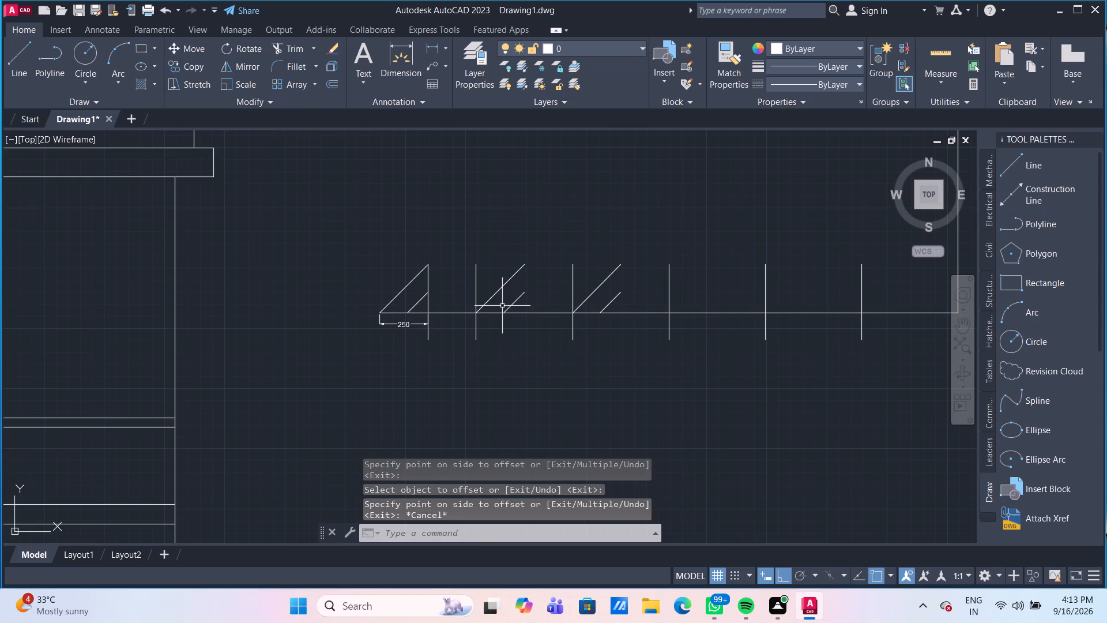
pyautogui.click(512, 306)
pyautogui.press('c')
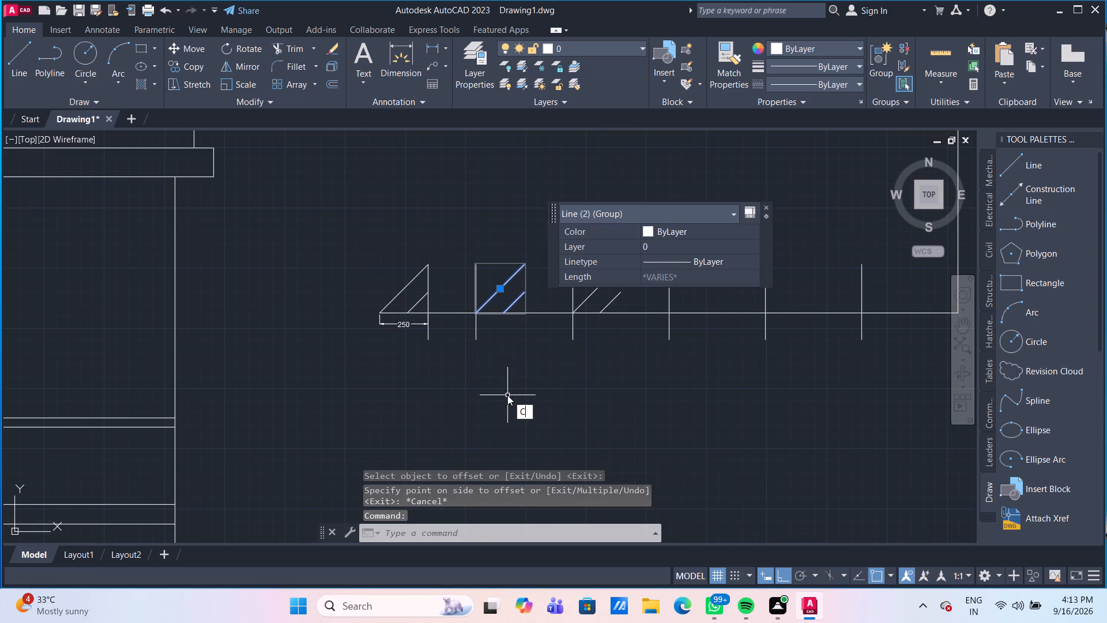
pyautogui.press('o')
pyautogui.press('Return')
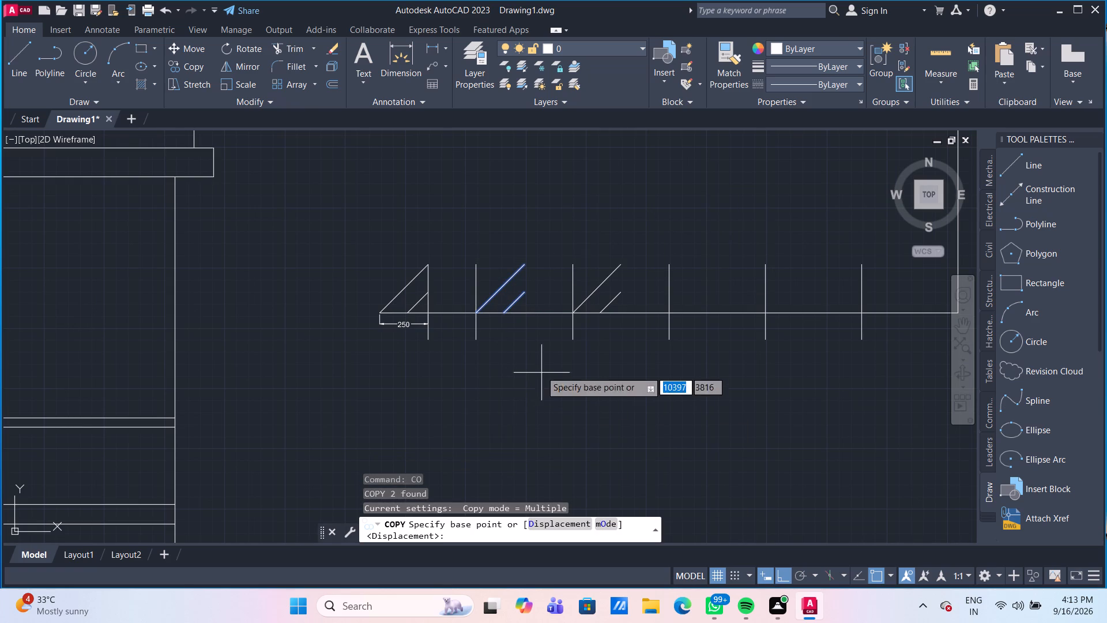
pyautogui.moveTo(541, 370); pyautogui.dragTo(283, 380, button='middle')
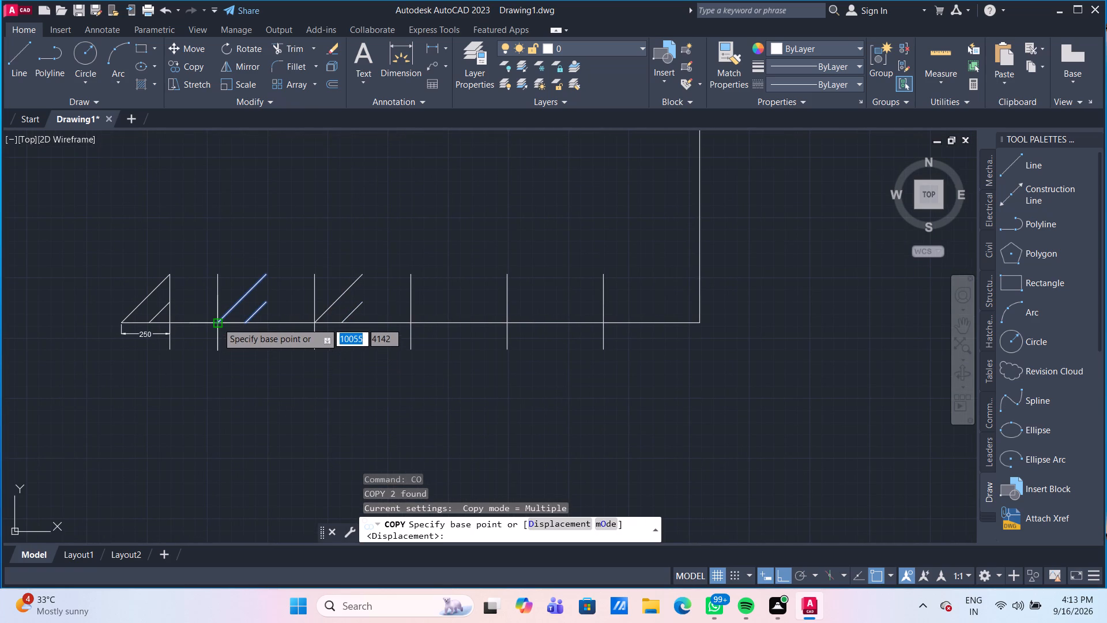
pyautogui.click(217, 322)
pyautogui.scroll(1, 383, 326)
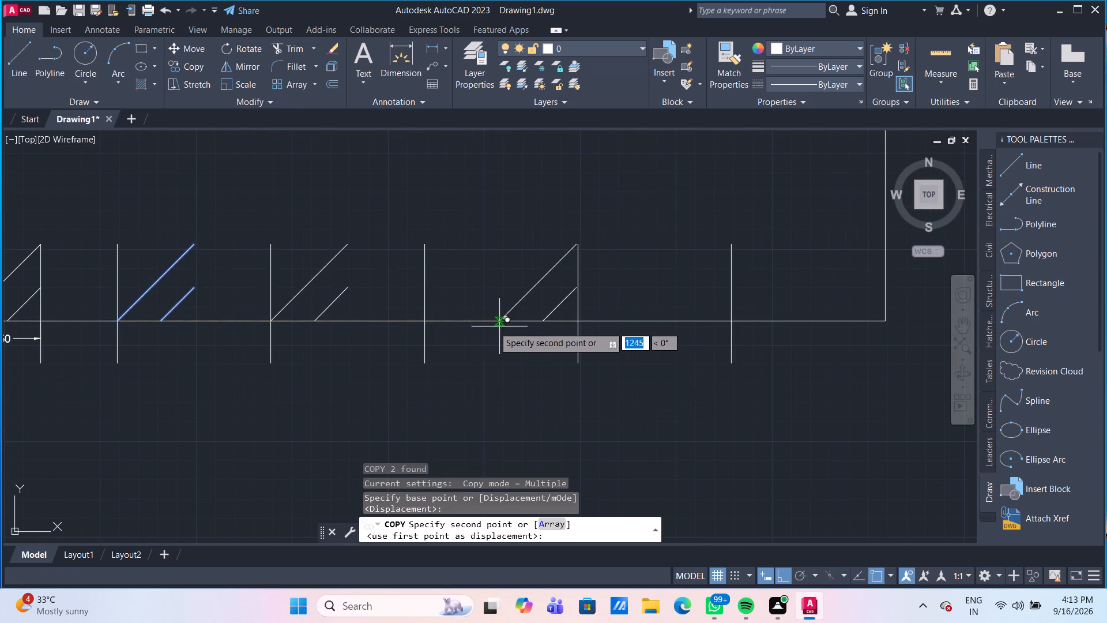
pyautogui.click(423, 322)
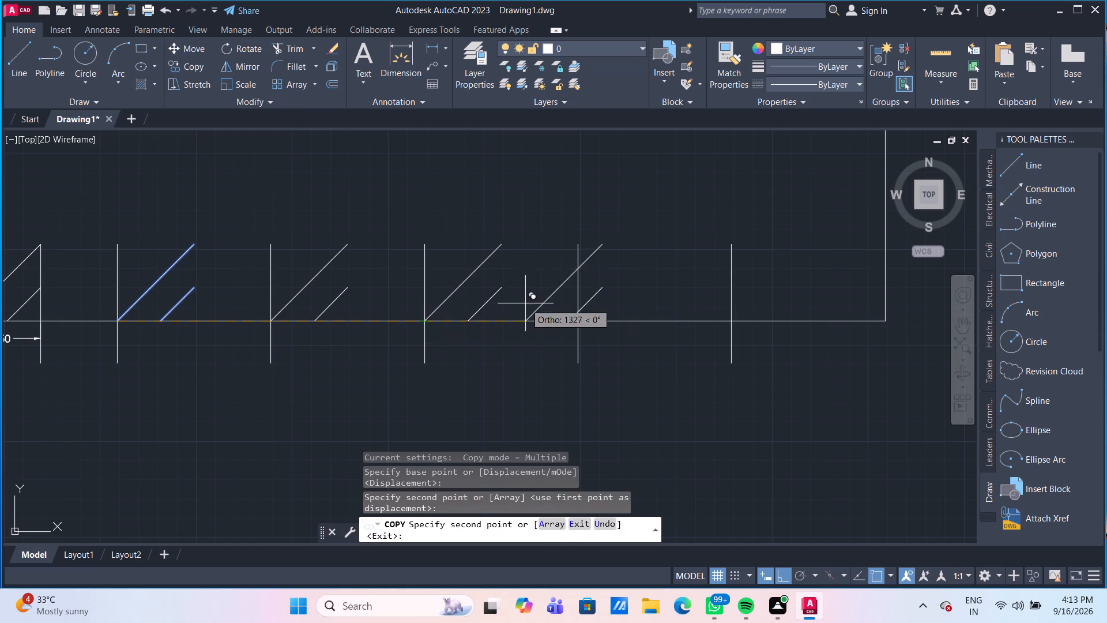
pyautogui.click(578, 315)
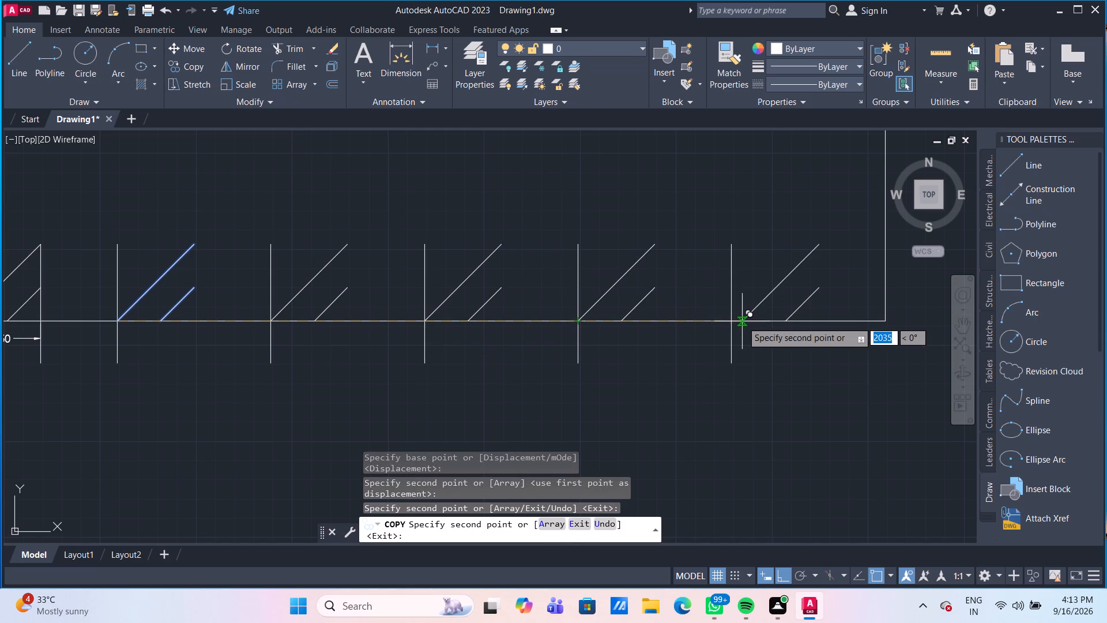
pyautogui.click(728, 323)
pyautogui.press('Escape')
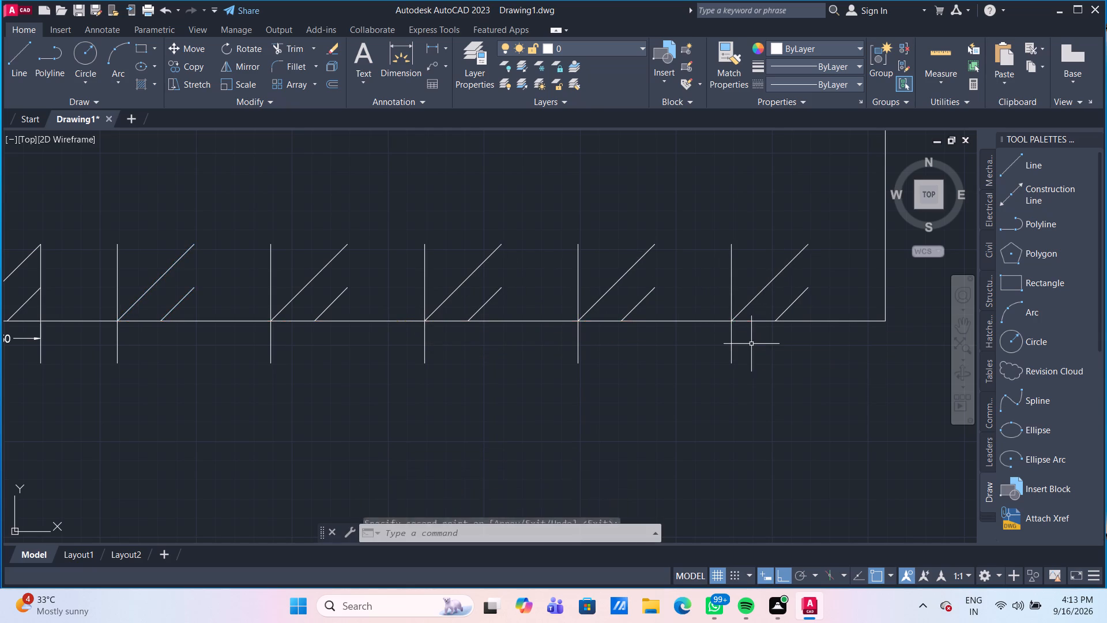
# Erase the horizontal baseline and the tall vertical line at its far end.
pyautogui.scroll(-2, 775, 351)
pyautogui.click(819, 337)
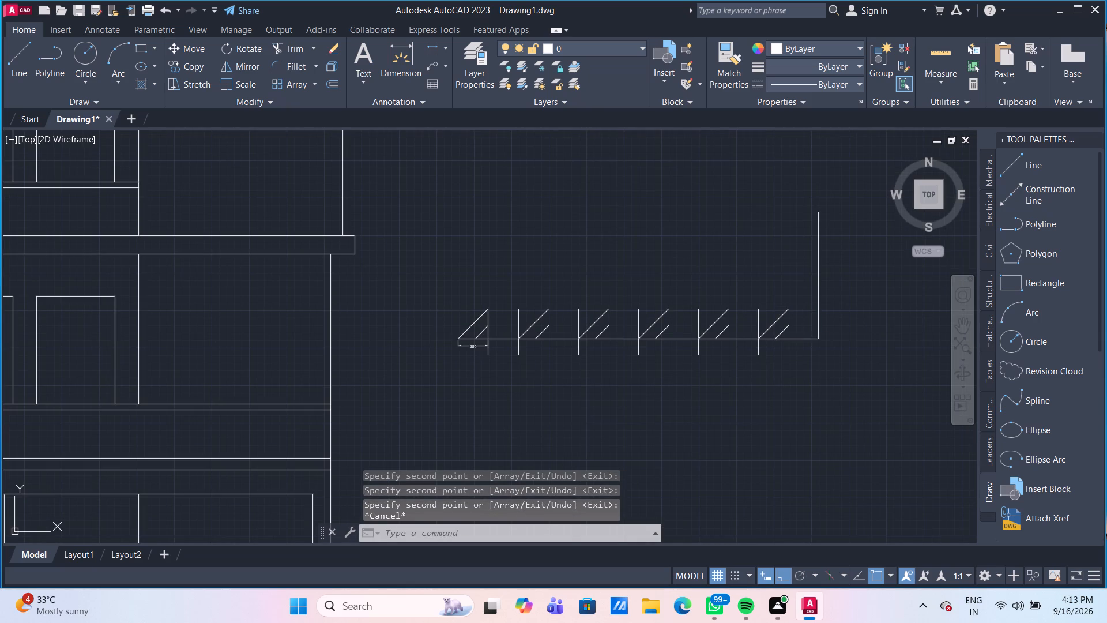
pyautogui.click(801, 340)
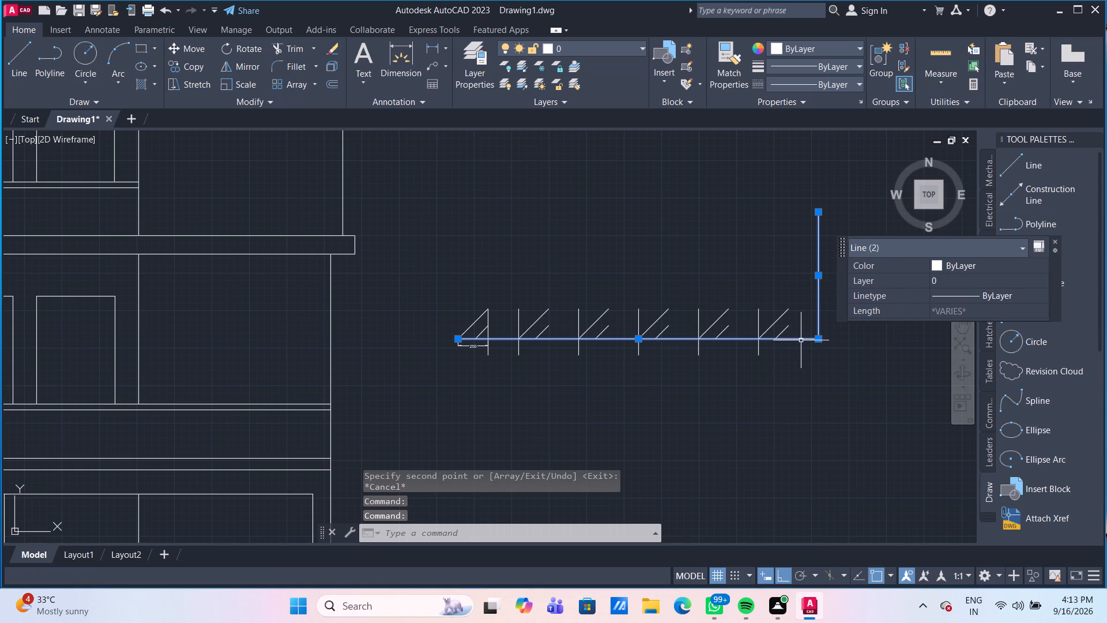
pyautogui.press('Delete')
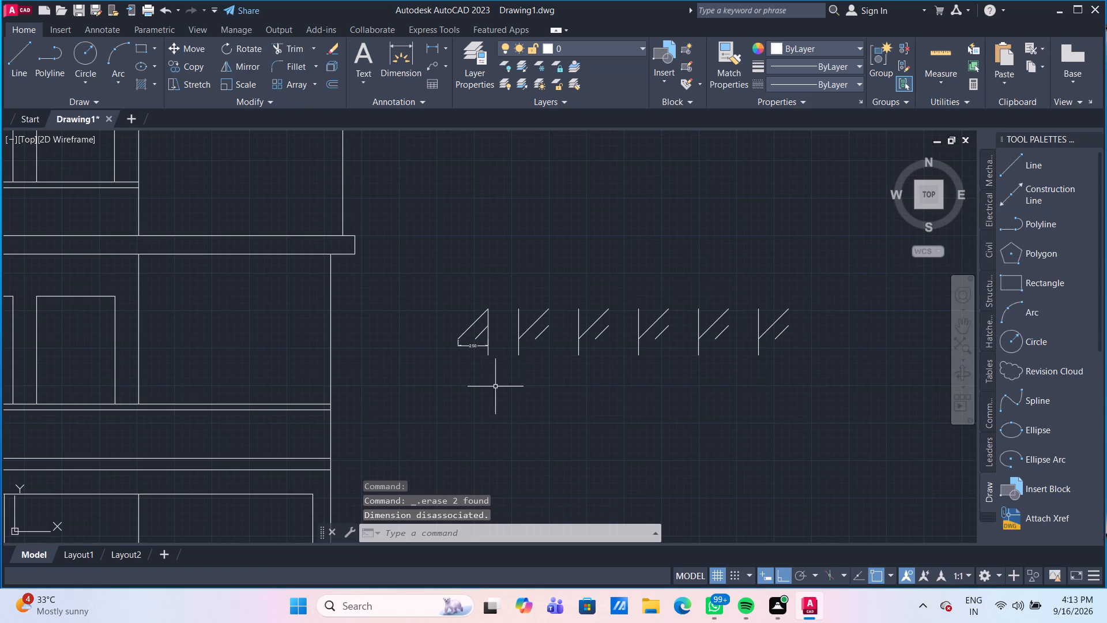
# Erase the six short vertical guide lines and the dimension beneath the first diagonal pair.
pyautogui.click(814, 383)
pyautogui.click(457, 348)
pyautogui.press('Delete')
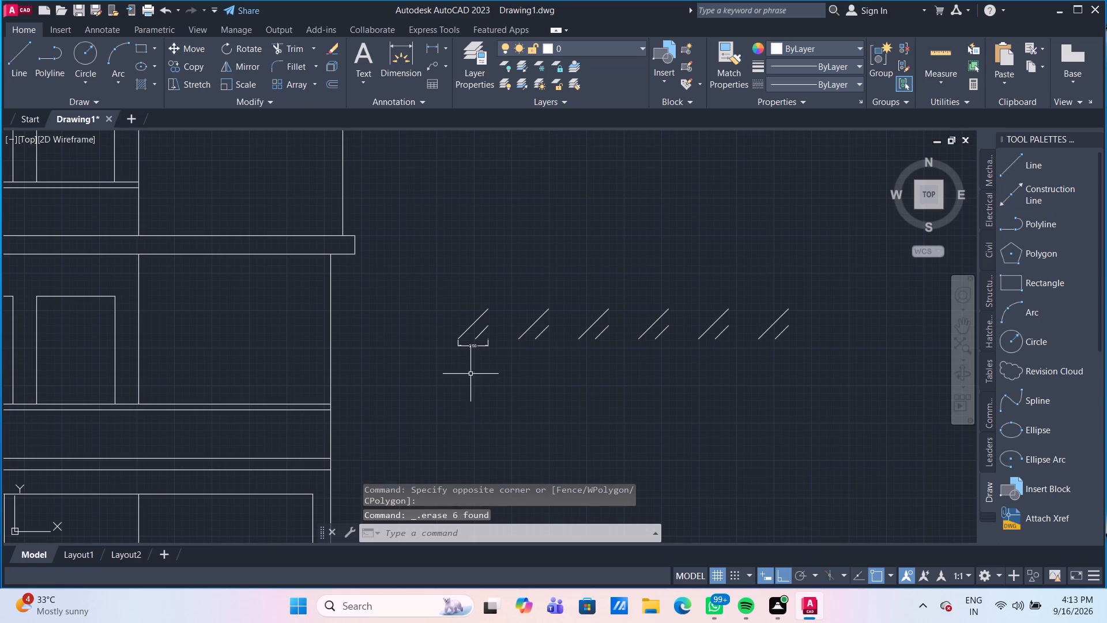
pyautogui.click(468, 346)
pyautogui.press('Delete')
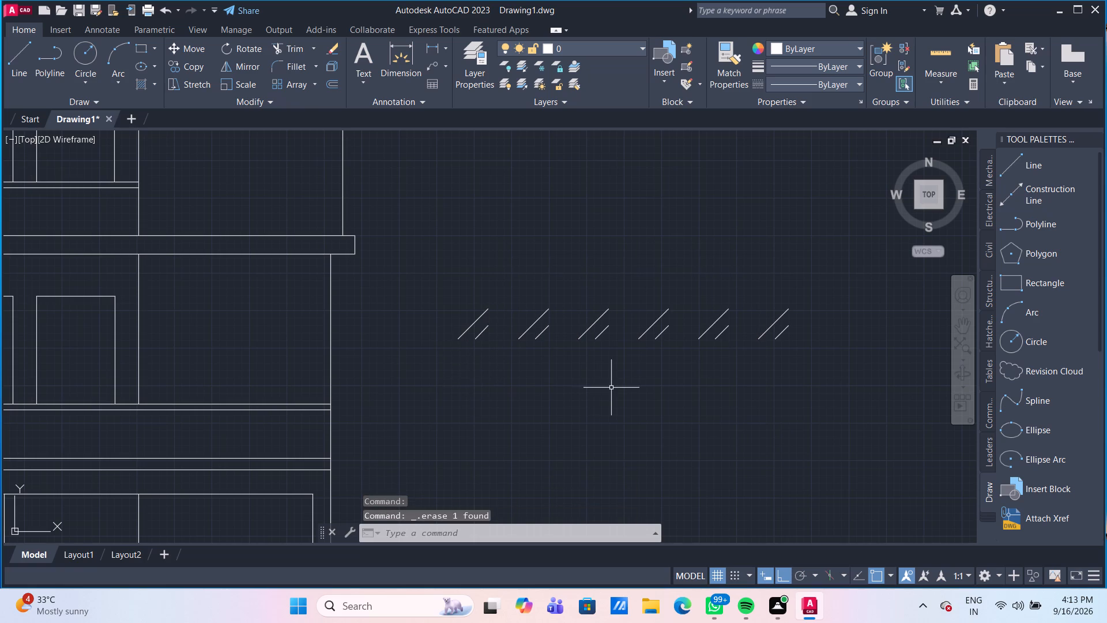
# Copy all six diagonal pairs, with Ortho off, from the first pair's lower end into the lowest balcony's railing panel.
pyautogui.scroll(-1, 611, 388)
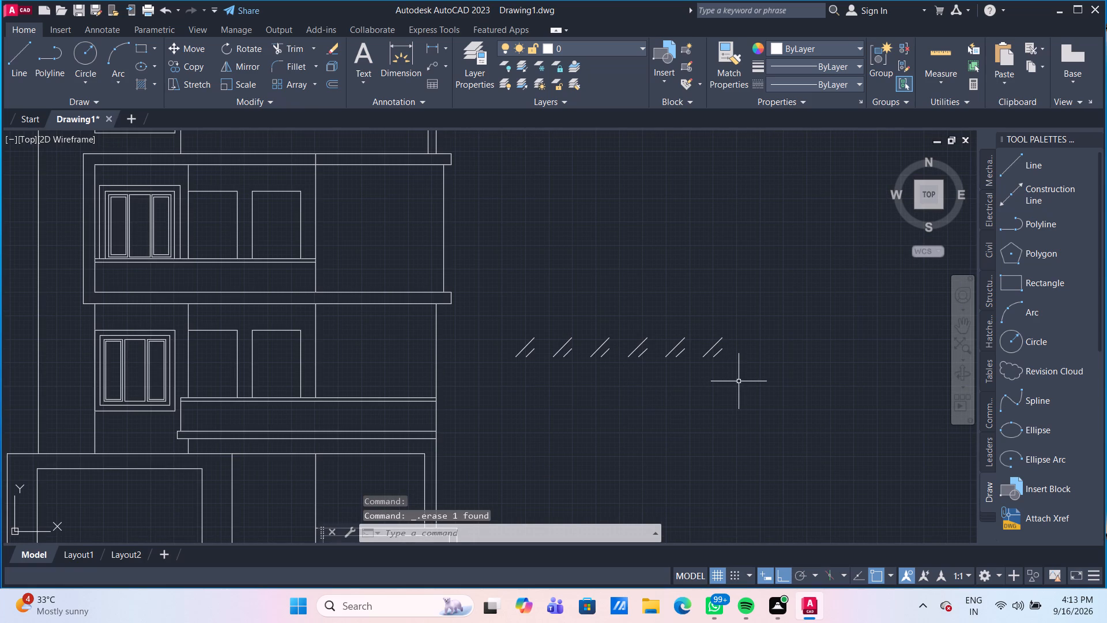
pyautogui.moveTo(739, 381); pyautogui.dragTo(707, 372)
pyautogui.click(502, 316)
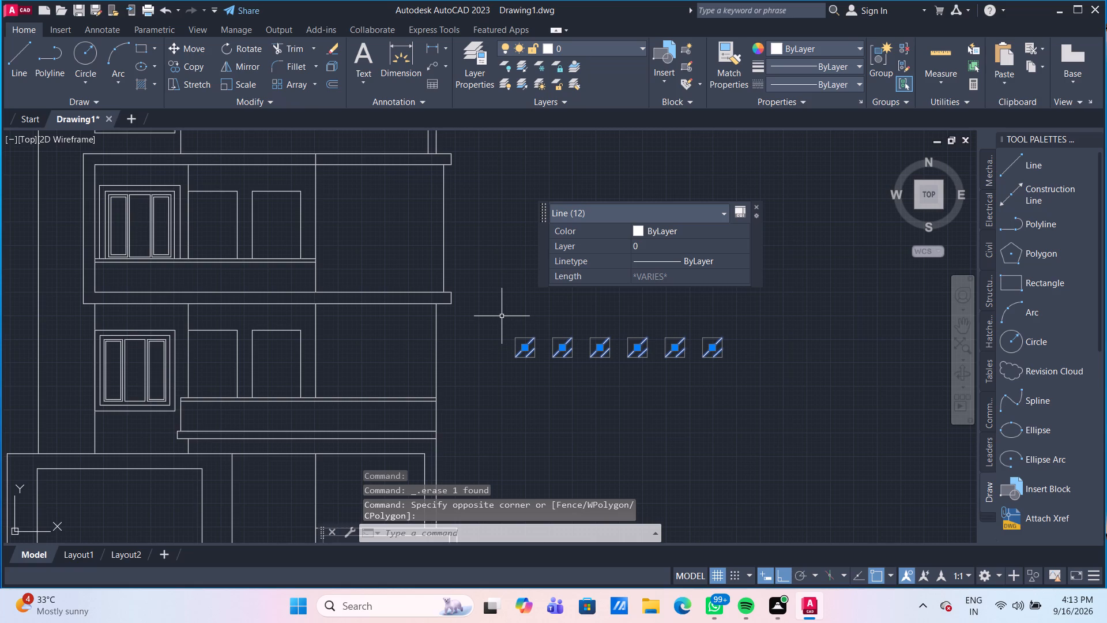
pyautogui.write('CO')
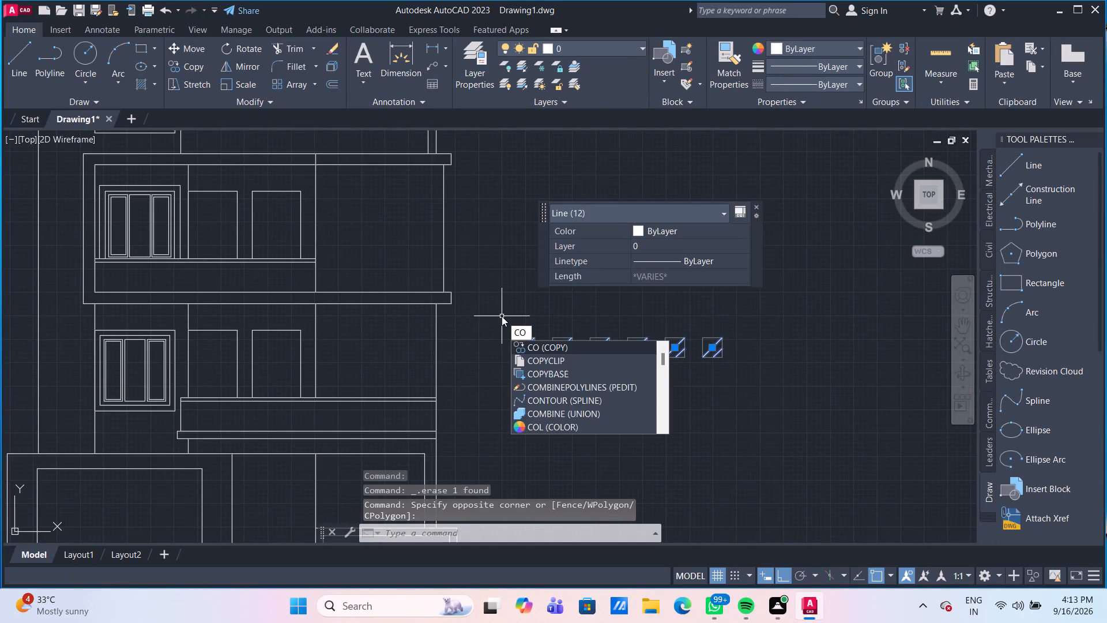
pyautogui.press('Return')
pyautogui.scroll(1, 509, 383)
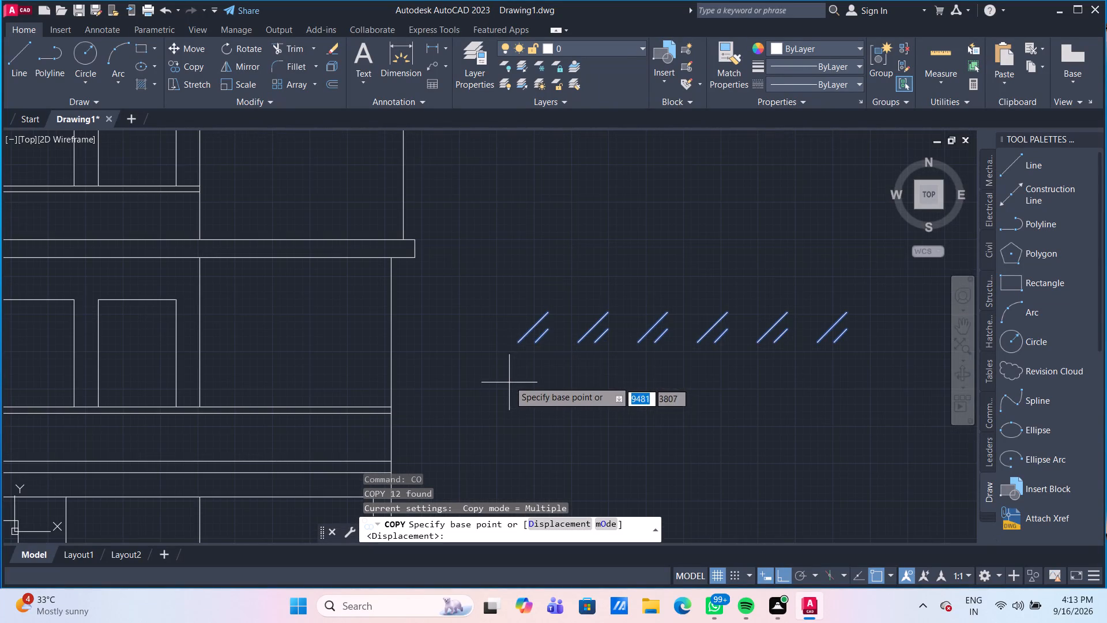
pyautogui.click(518, 344)
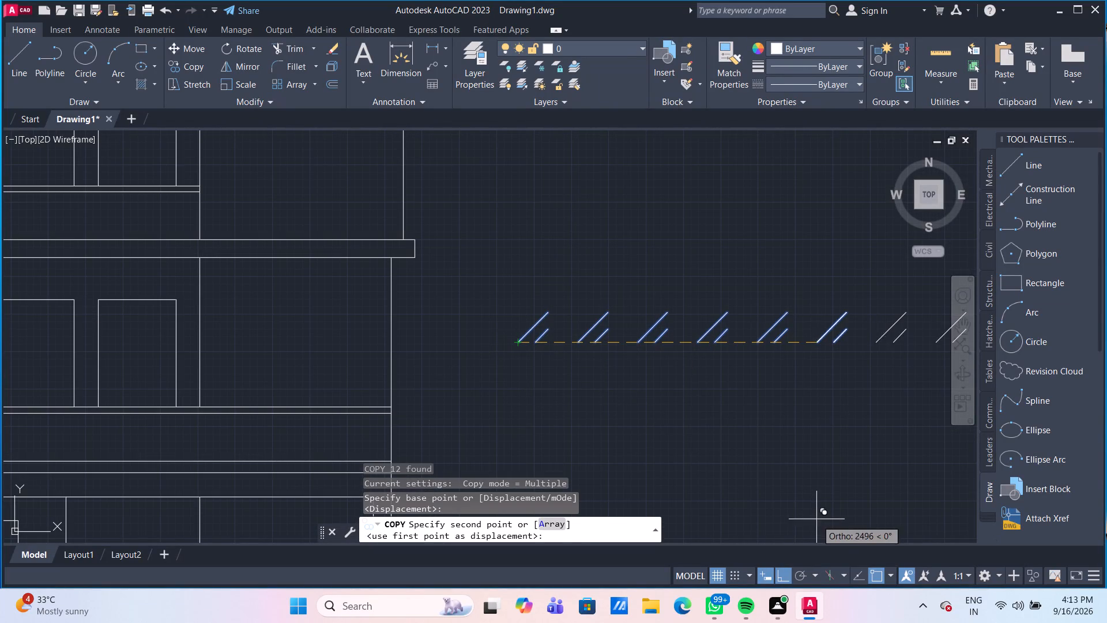
pyautogui.click(787, 576)
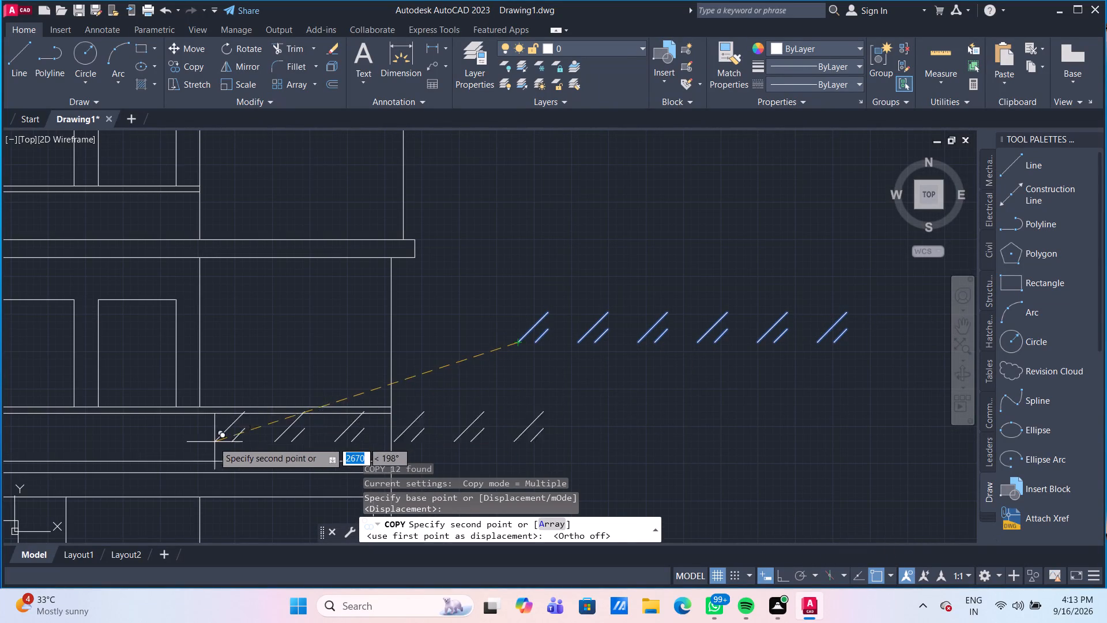
pyautogui.moveTo(199, 428); pyautogui.dragTo(322, 386, button='middle')
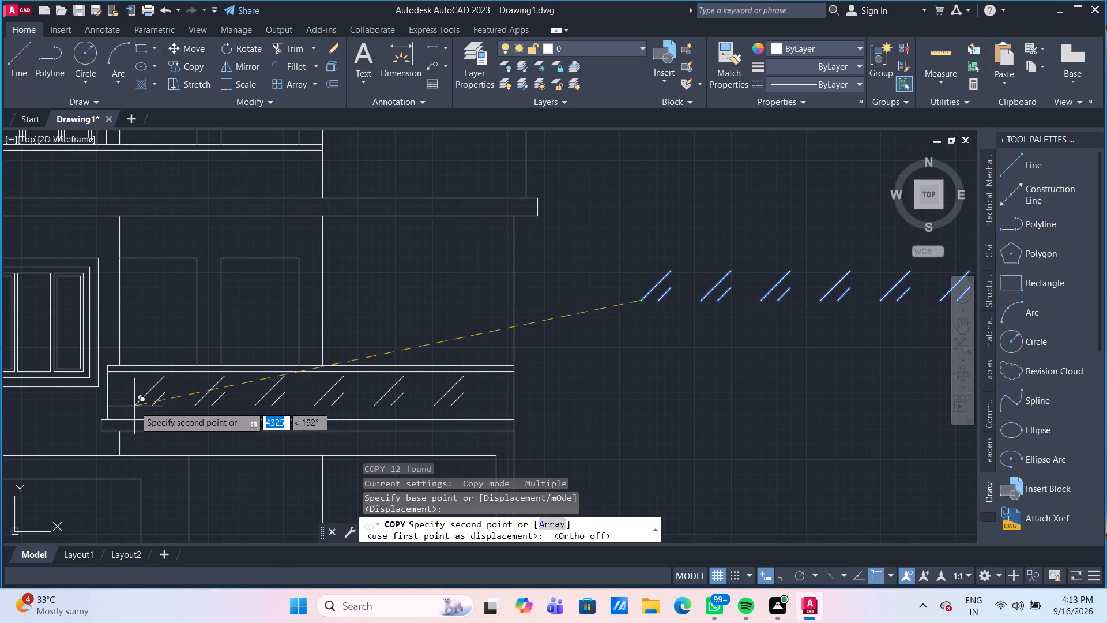
pyautogui.moveTo(134, 406); pyautogui.dragTo(141, 342, button='middle')
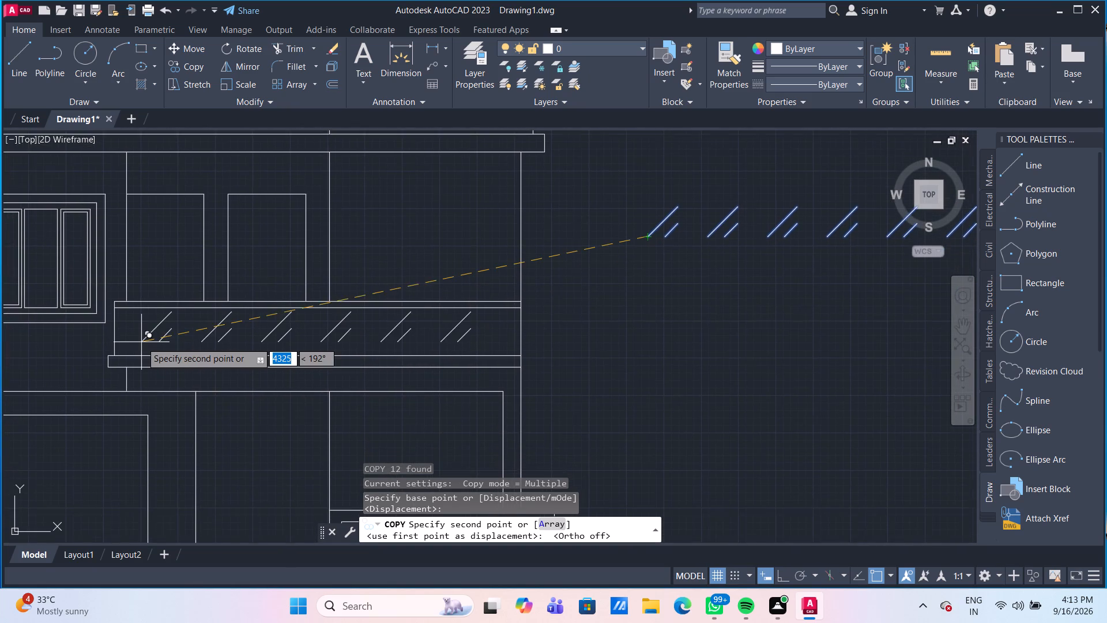
pyautogui.scroll(1, 141, 342)
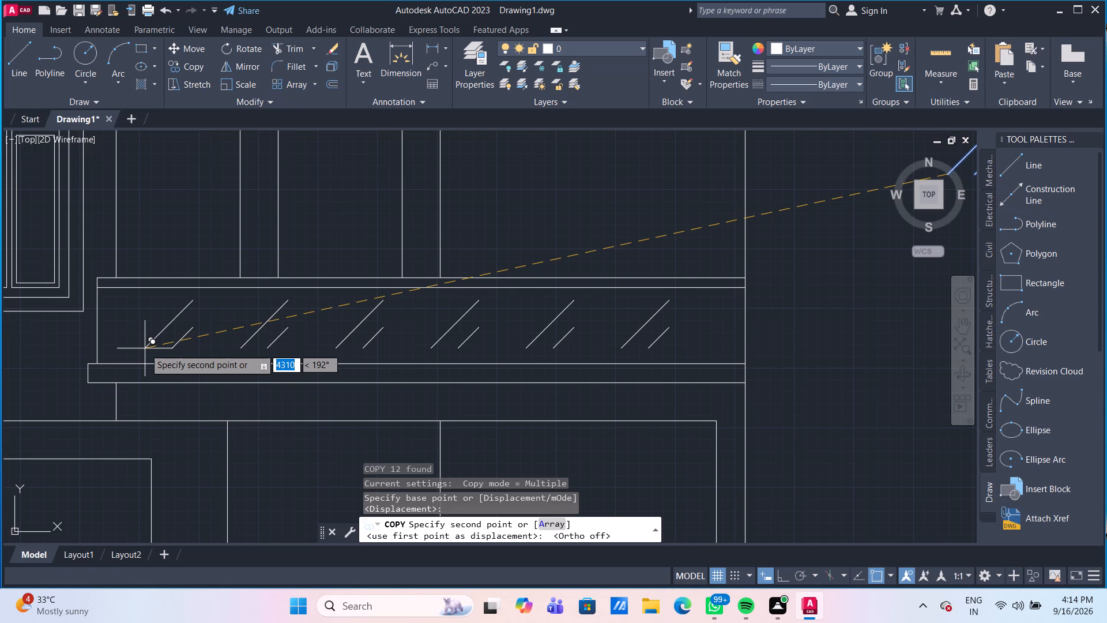
pyautogui.click(145, 348)
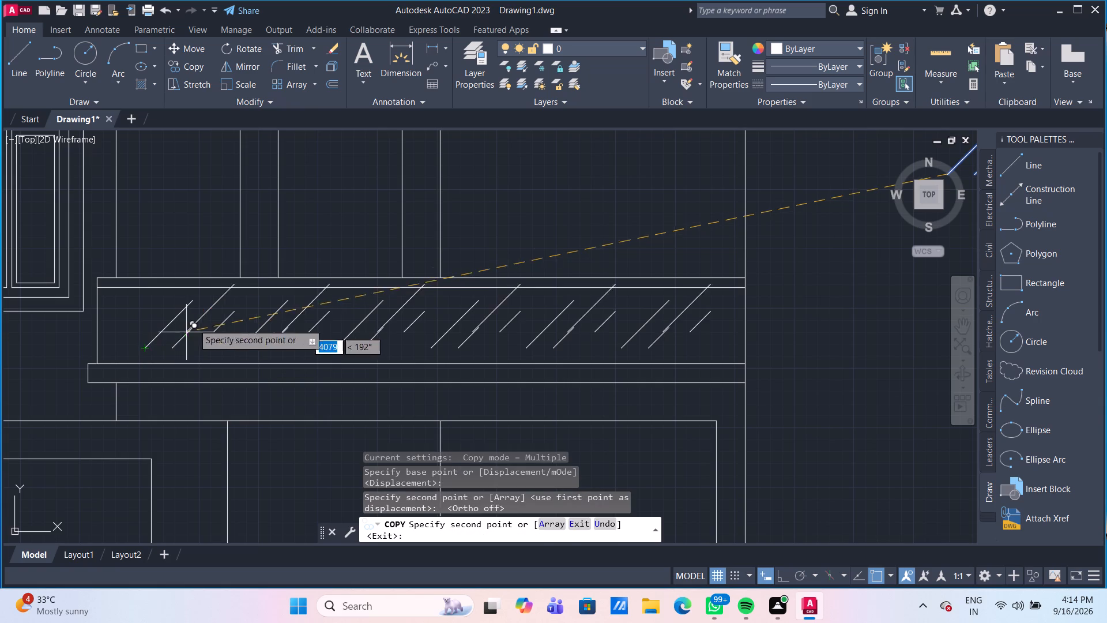
# Place another copy of the six diagonal pairs inside the middle balcony's railing panel.
pyautogui.scroll(-4, 338, 257)
pyautogui.moveTo(382, 242); pyautogui.dragTo(369, 297, button='middle')
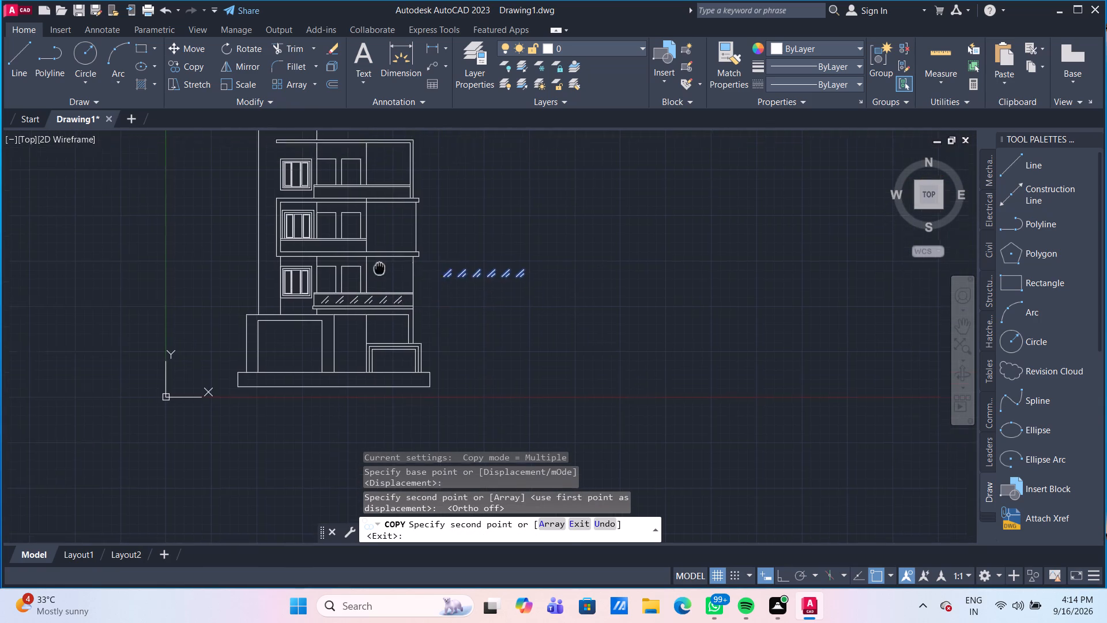
pyautogui.moveTo(369, 297); pyautogui.dragTo(354, 363, button='middle')
pyautogui.scroll(2, 219, 364)
pyautogui.scroll(3, 337, 318)
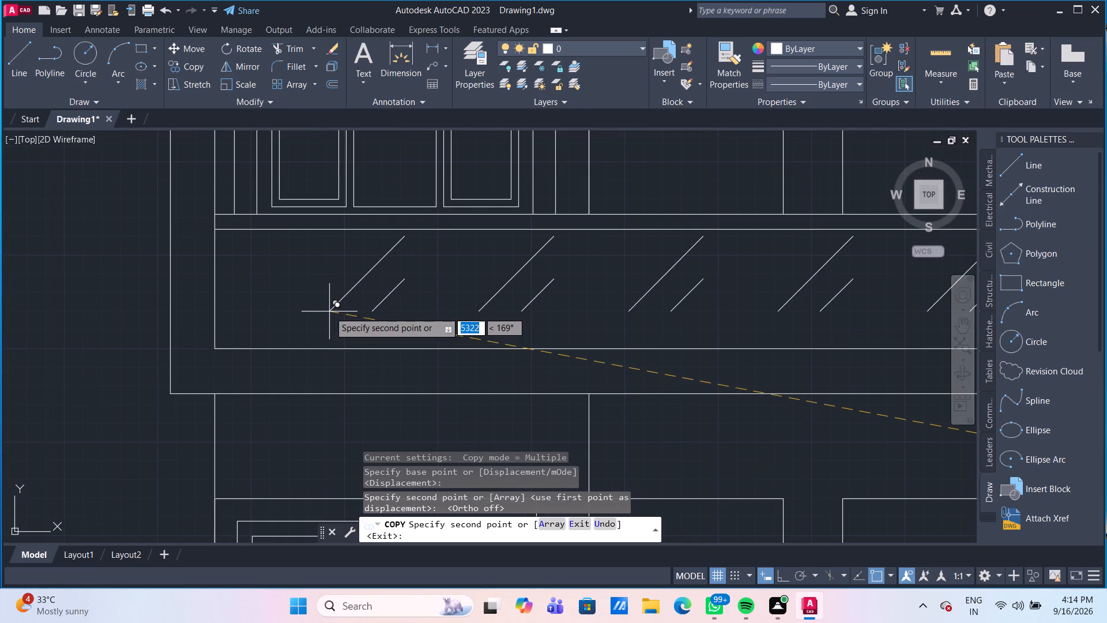
pyautogui.moveTo(329, 311); pyautogui.dragTo(103, 343, button='middle')
pyautogui.scroll(-1, 103, 343)
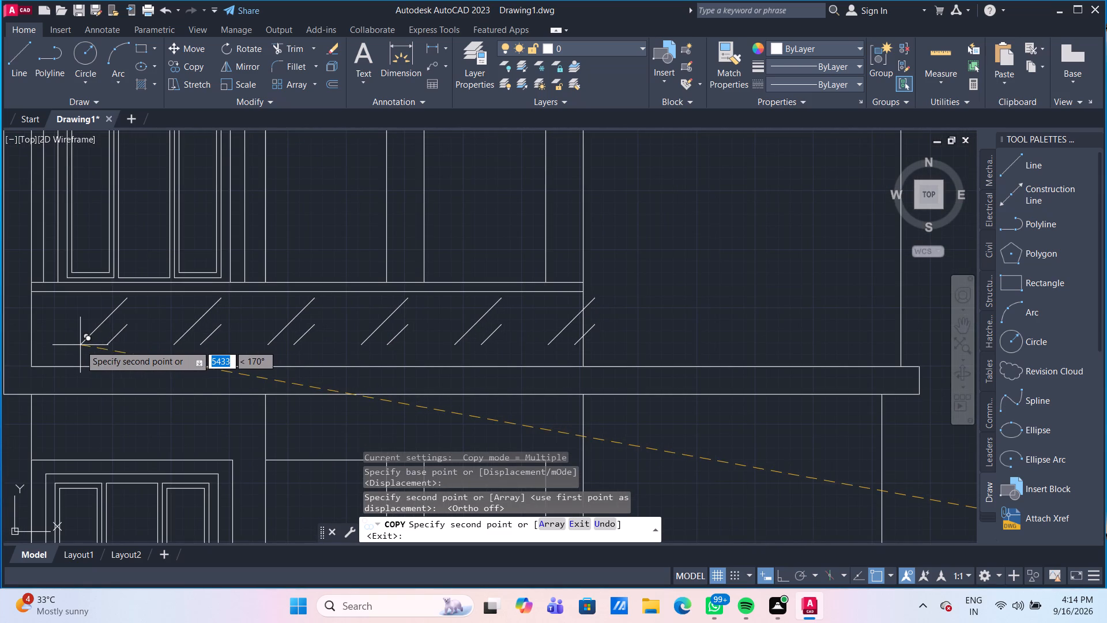
pyautogui.scroll(-1, 55, 351)
pyautogui.scroll(1, 55, 352)
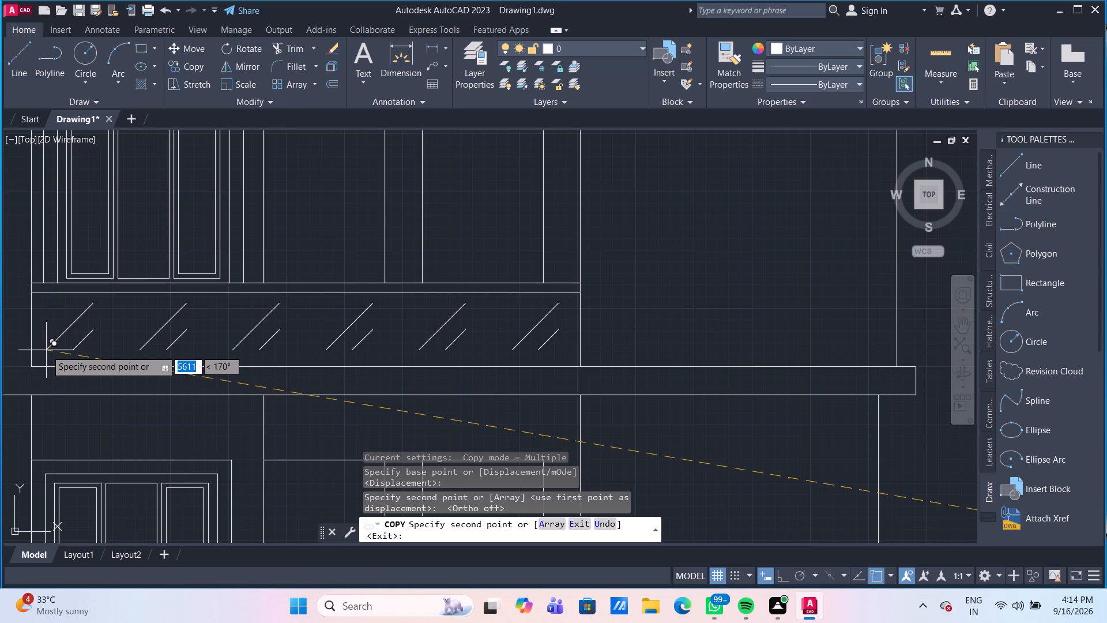
pyautogui.click(46, 350)
# Place a further copy of the six diagonal pairs inside the top balcony's railing panel and end the copying.
pyautogui.scroll(-2, 116, 311)
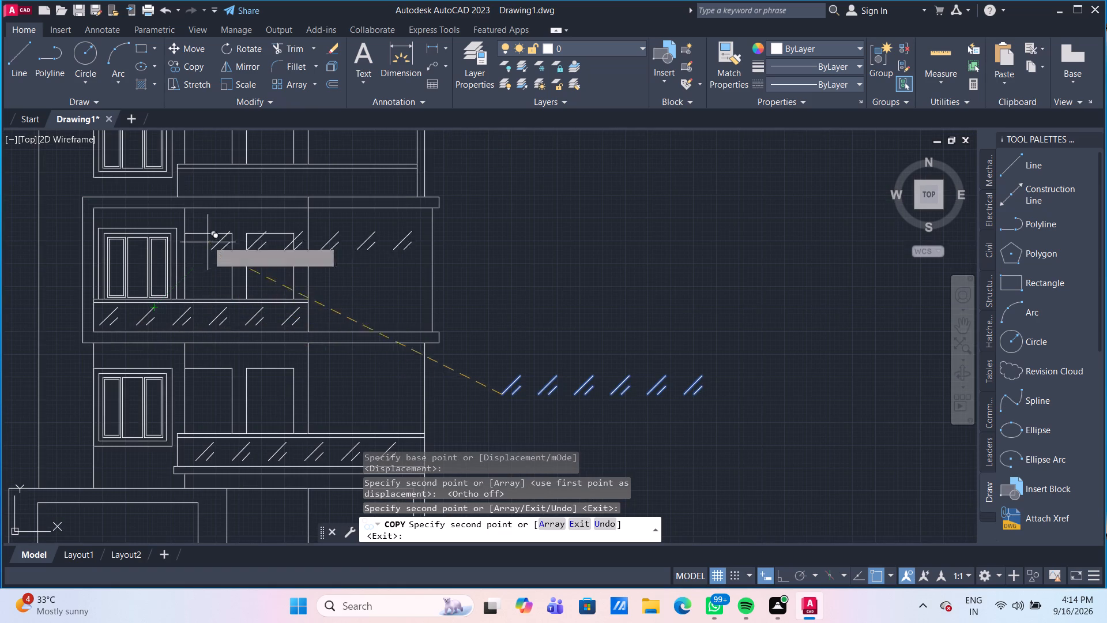
pyautogui.scroll(1, 210, 216)
pyautogui.moveTo(210, 216); pyautogui.dragTo(202, 356, button='middle')
pyautogui.scroll(1, 188, 313)
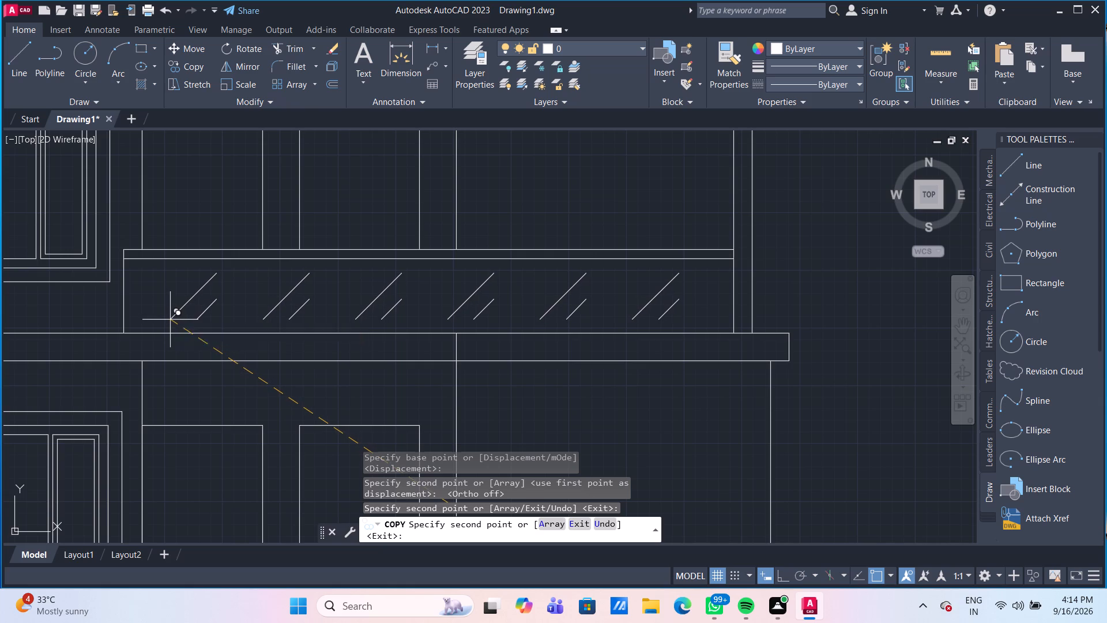
pyautogui.click(170, 320)
pyautogui.scroll(-3, 339, 342)
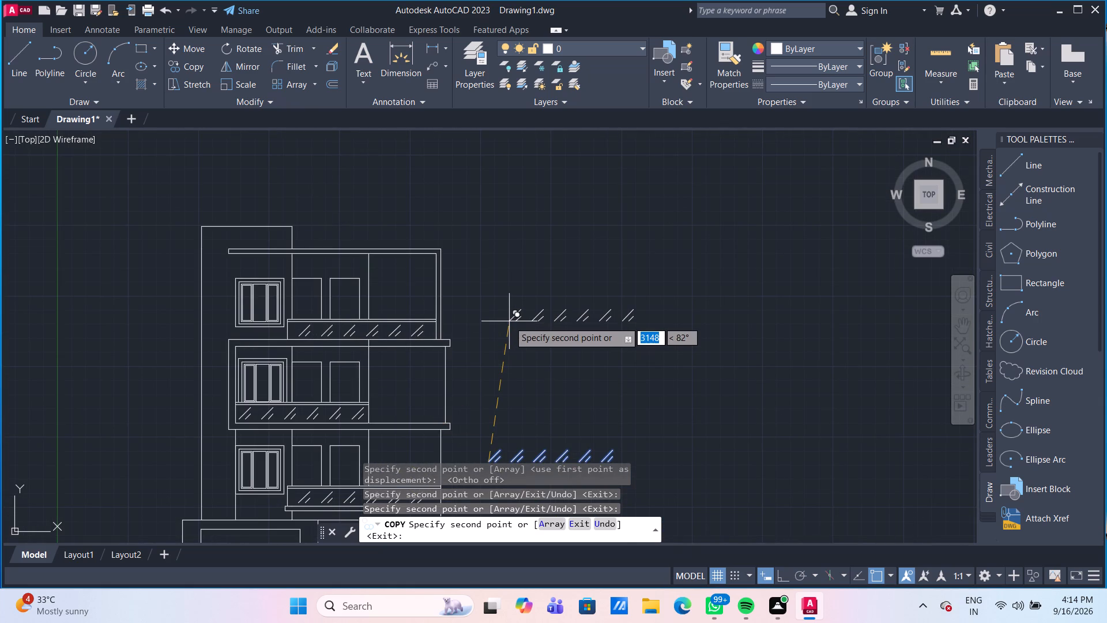
pyautogui.press('Escape')
# Erase the original row of six diagonal pairs beside the building.
pyautogui.scroll(-1, 519, 354)
pyautogui.moveTo(516, 358); pyautogui.dragTo(460, 292, button='middle')
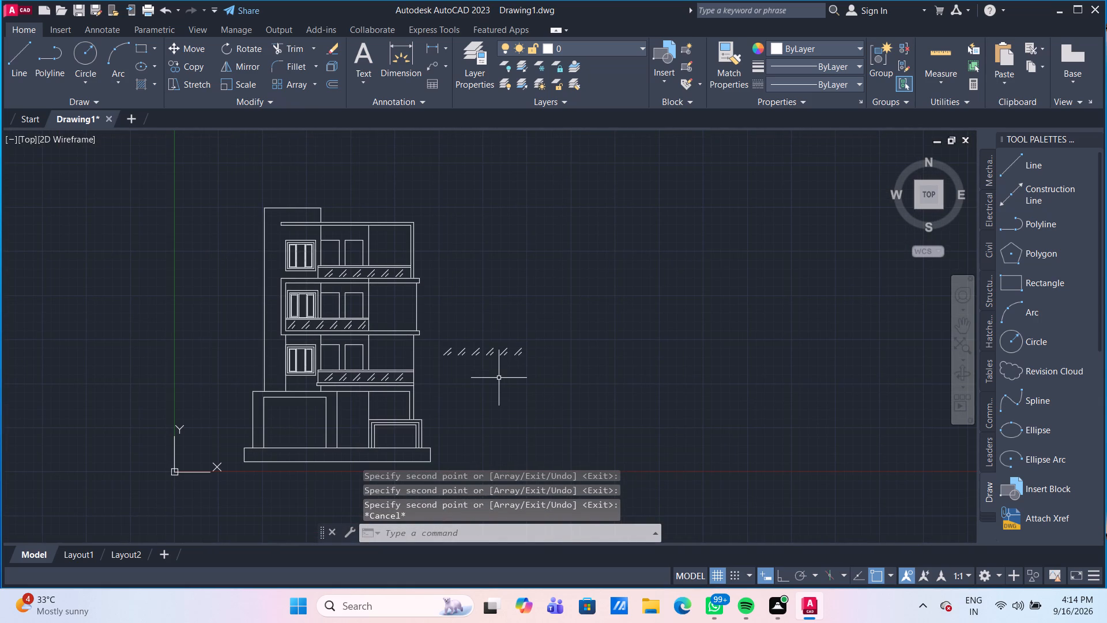
pyautogui.scroll(1, 499, 378)
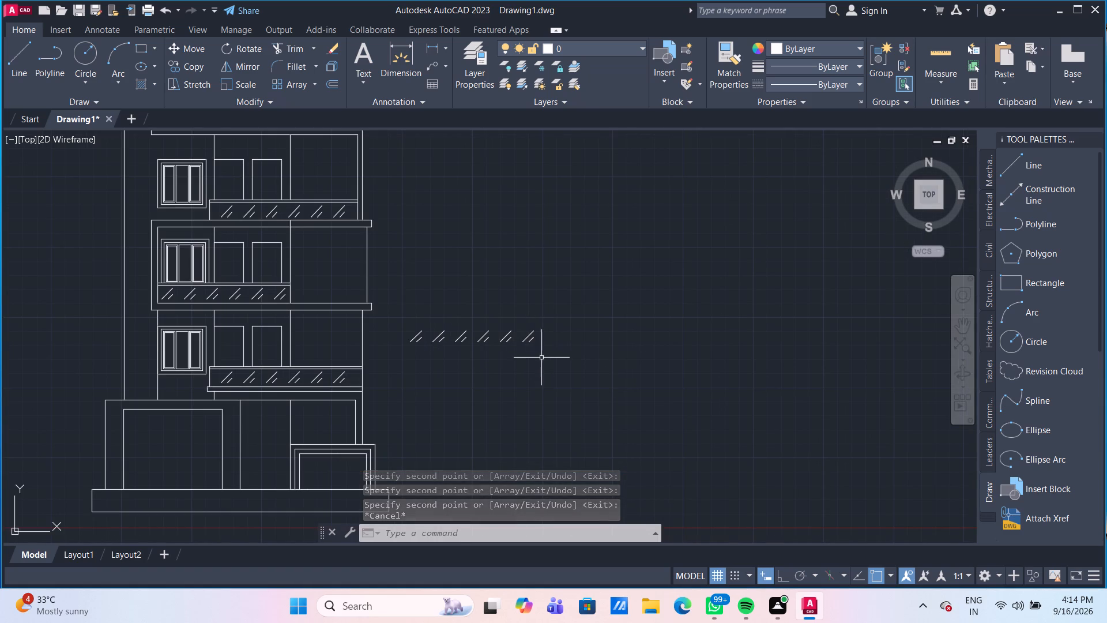
pyautogui.moveTo(544, 358); pyautogui.dragTo(521, 345)
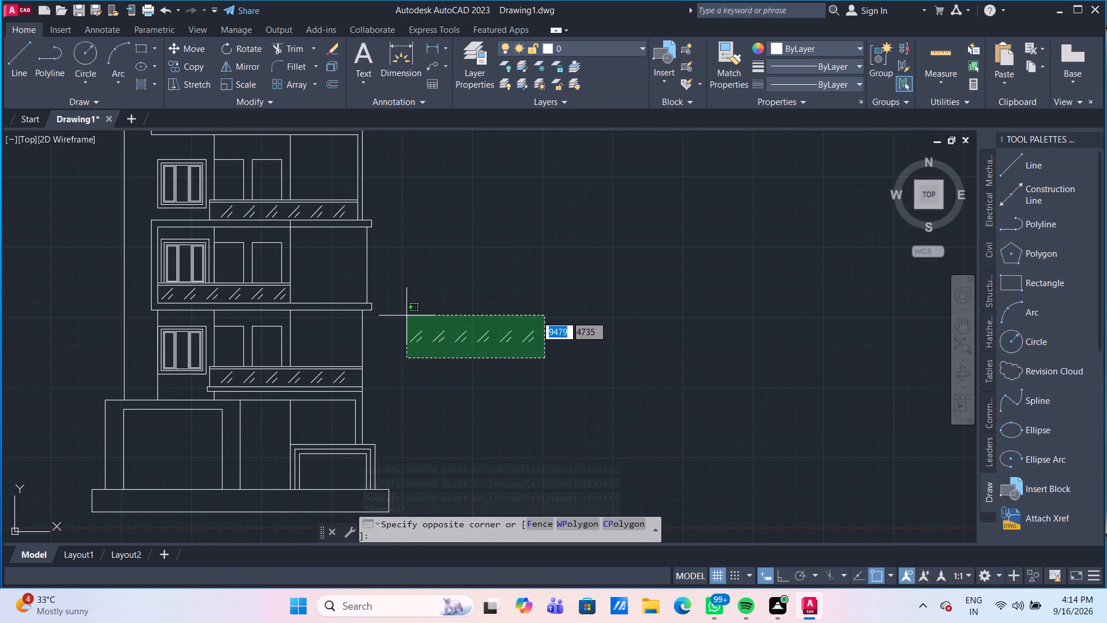
pyautogui.click(406, 316)
pyautogui.press('Delete')
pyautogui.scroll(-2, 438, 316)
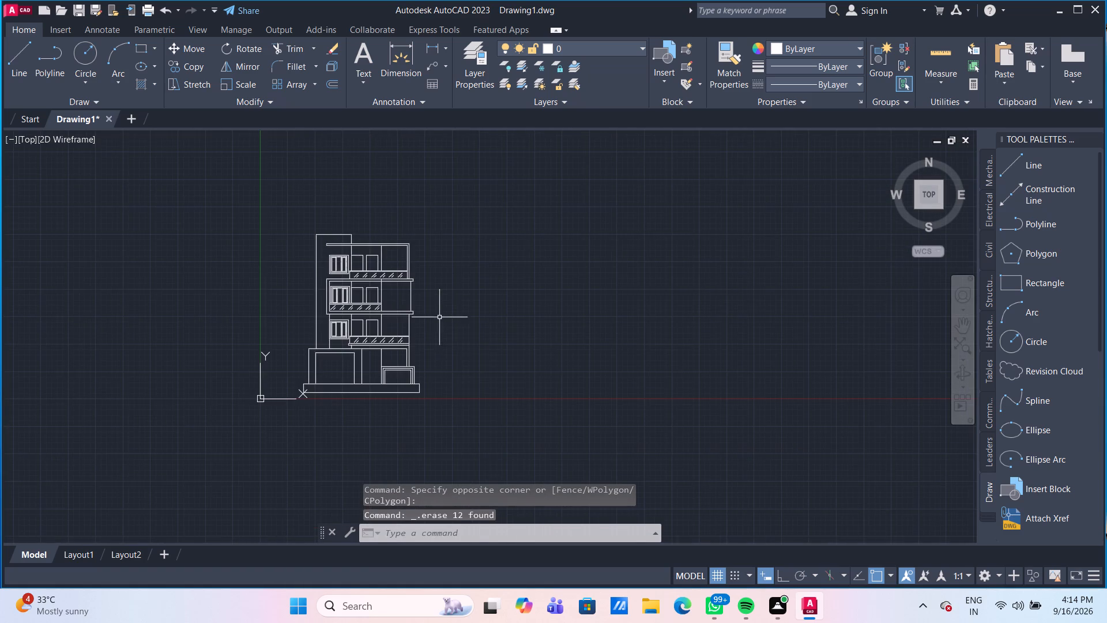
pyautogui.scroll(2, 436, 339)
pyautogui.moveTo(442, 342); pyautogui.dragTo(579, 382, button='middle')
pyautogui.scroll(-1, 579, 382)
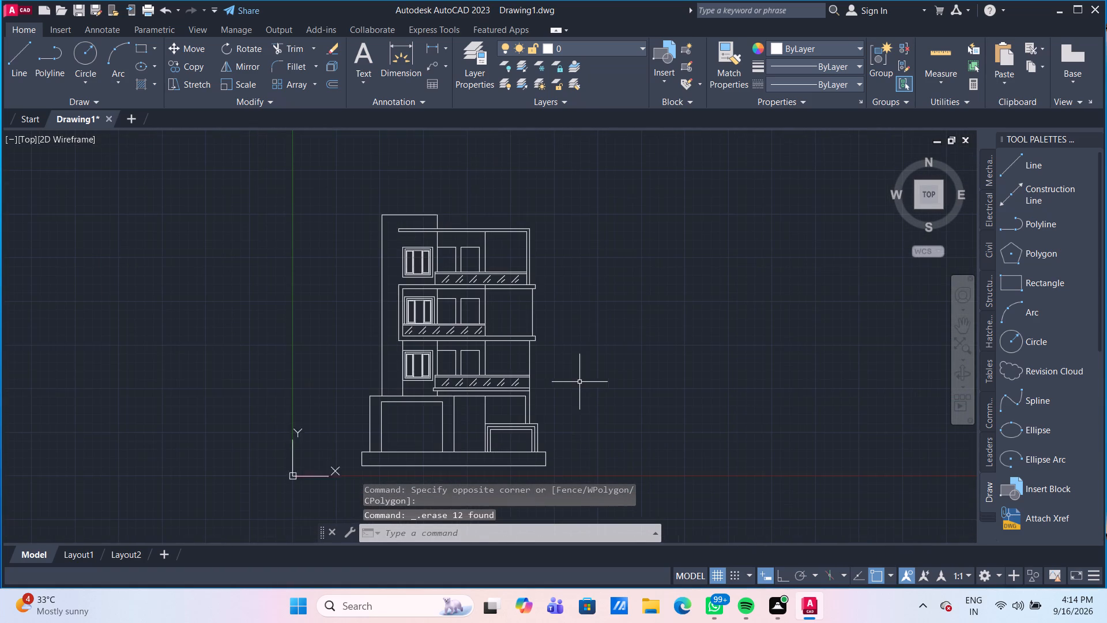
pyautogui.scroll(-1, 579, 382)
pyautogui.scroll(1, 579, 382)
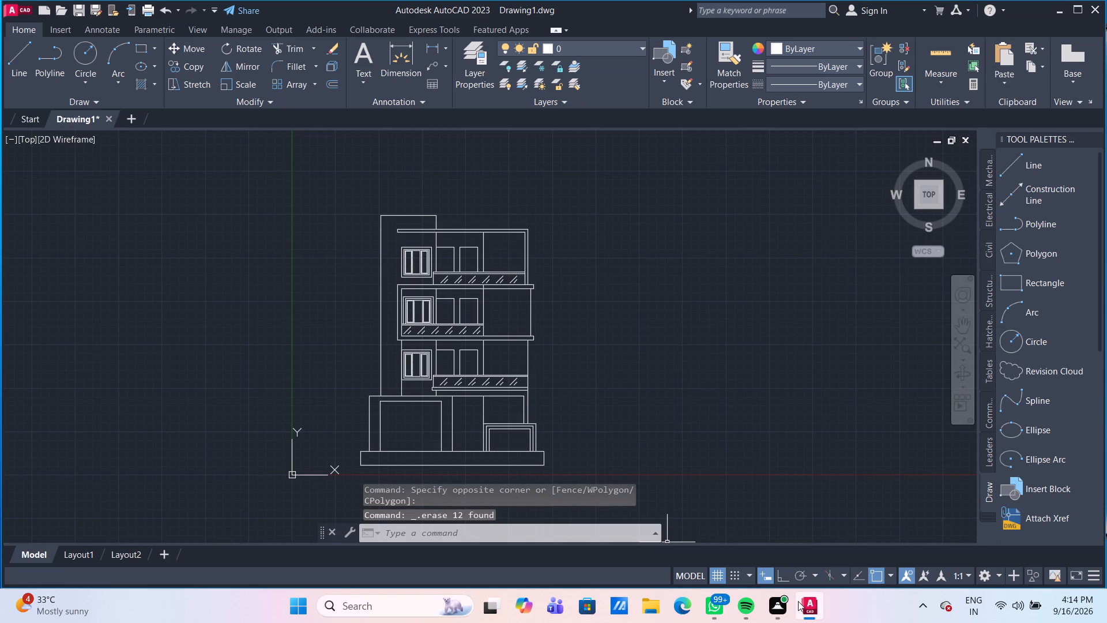
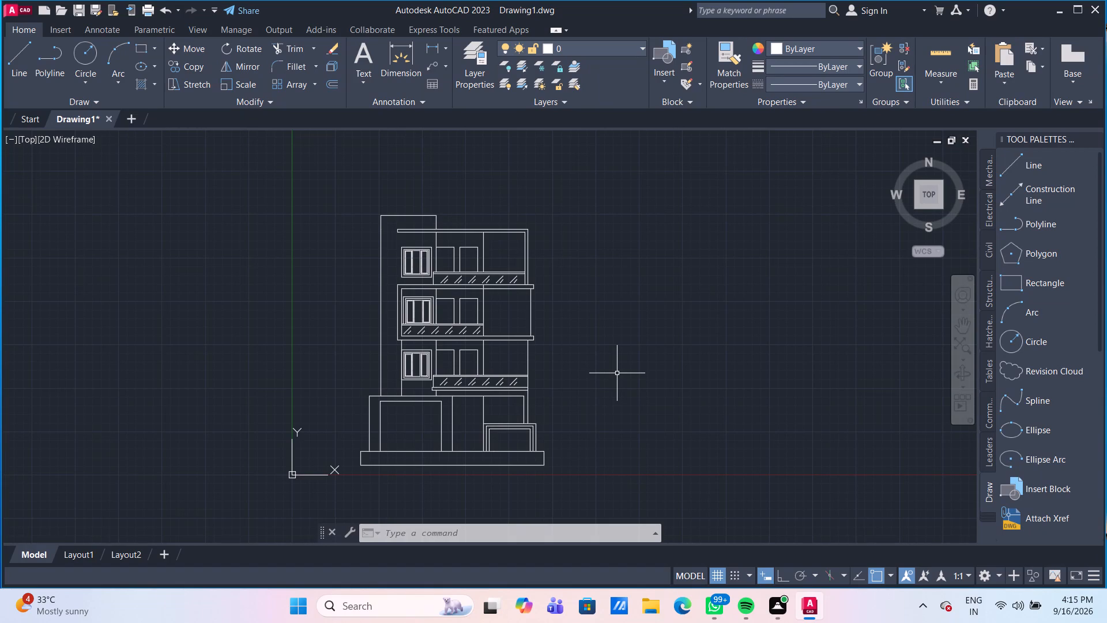
# With Ortho on, draw a rooftop outline from the top slab's right corner: 1000 mm up, 3500 mm left, and down to the tower's top edge.
pyautogui.click(18, 65)
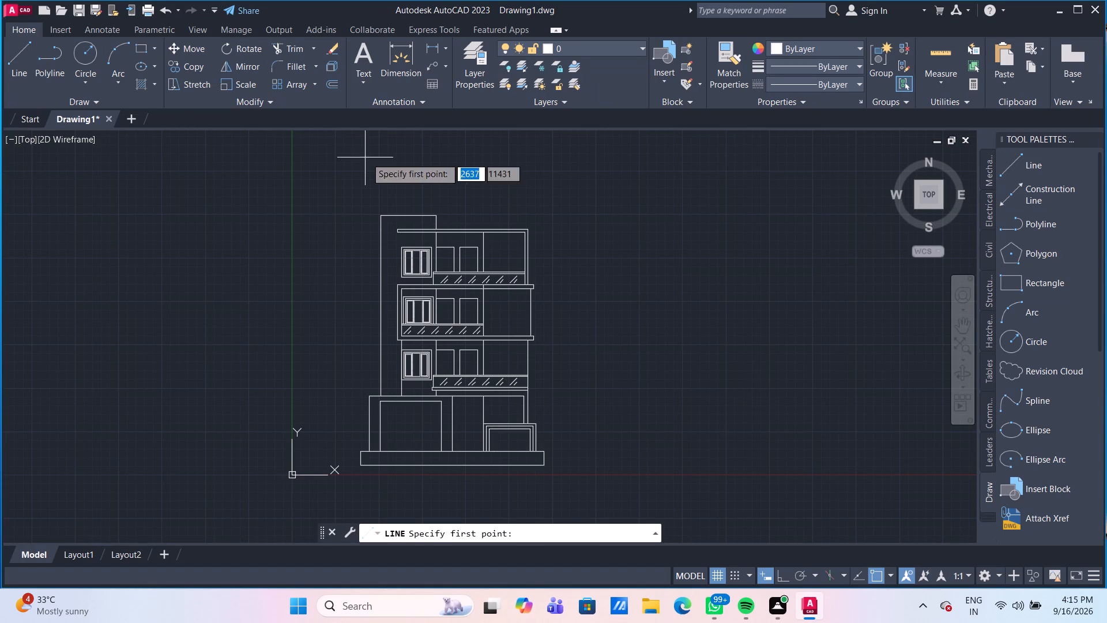
pyautogui.scroll(2, 543, 200)
pyautogui.moveTo(447, 230); pyautogui.dragTo(500, 255, button='middle')
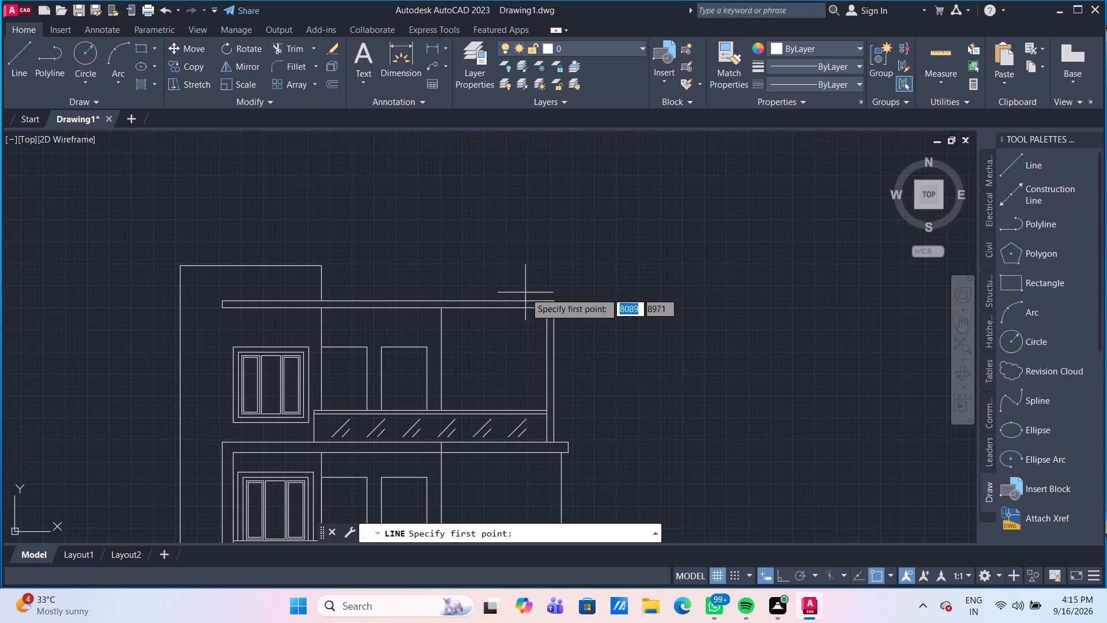
pyautogui.click(553, 299)
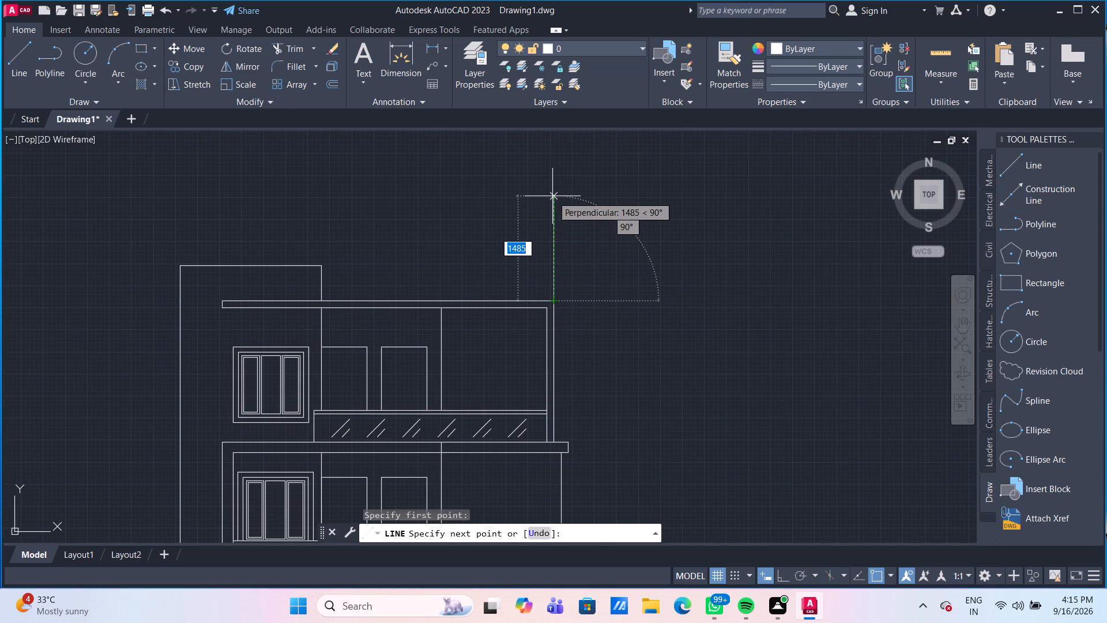
pyautogui.press('F8')
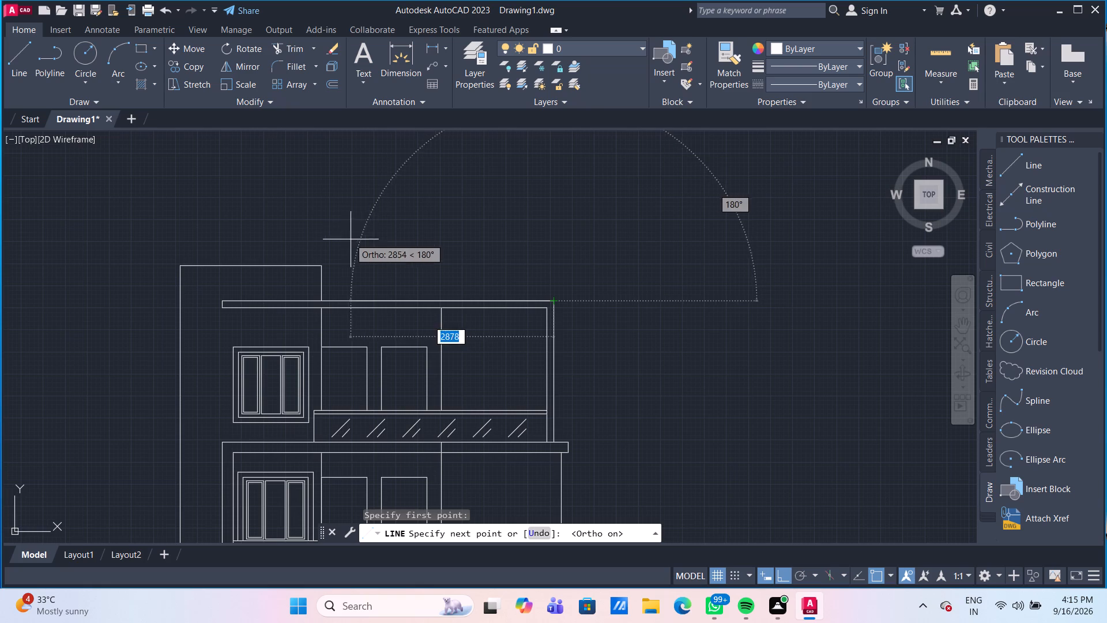
pyautogui.moveTo(536, 207); pyautogui.dragTo(537, 238, button='middle')
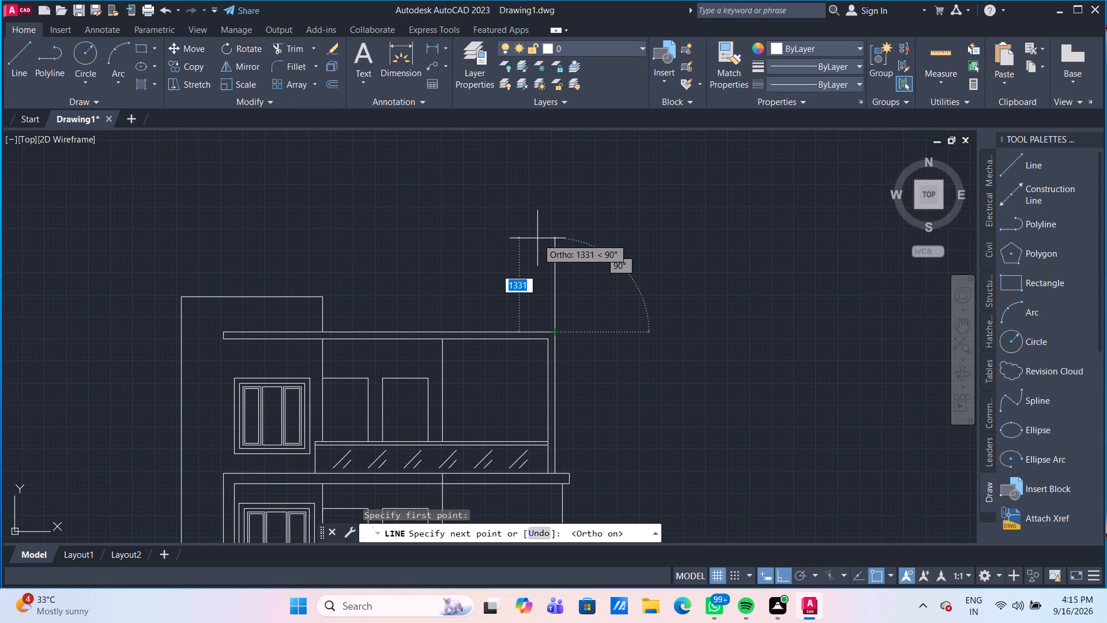
pyautogui.write('1000')
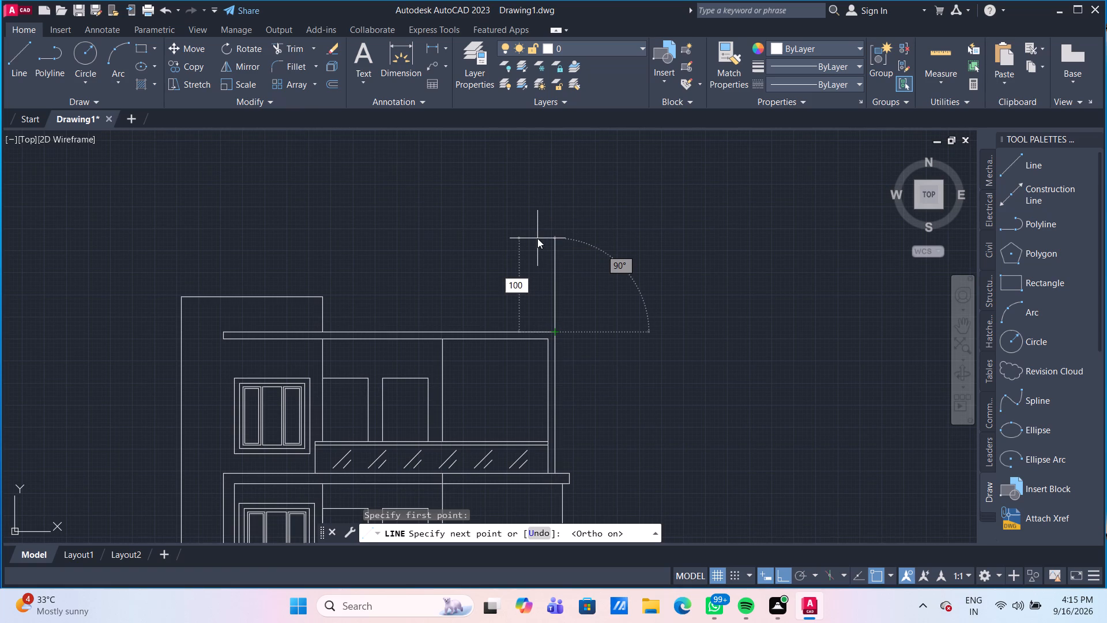
pyautogui.press('Return')
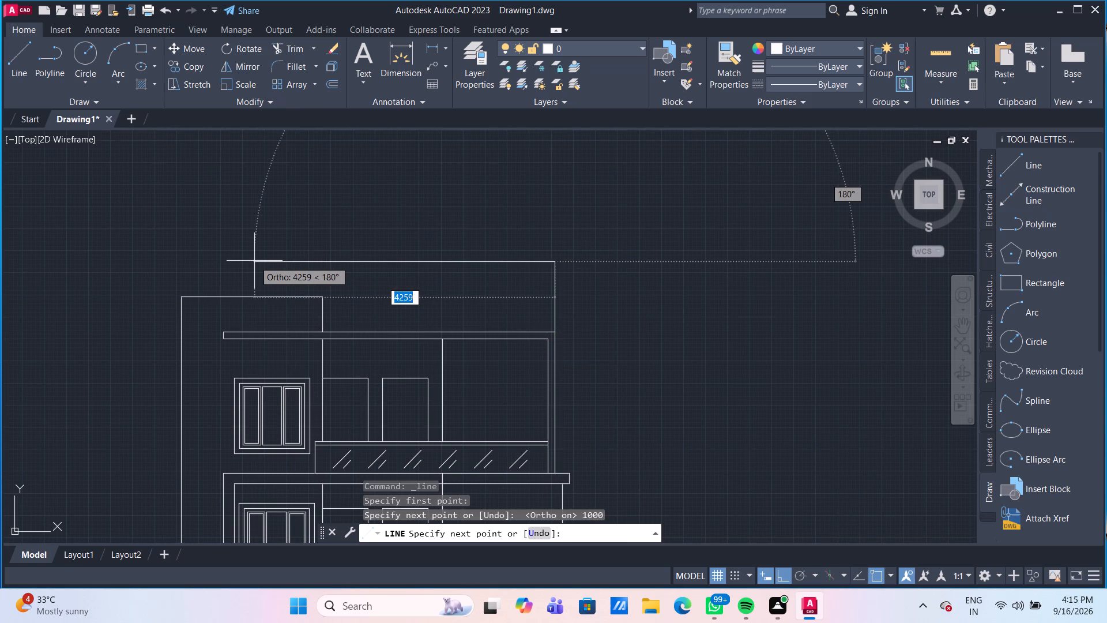
pyautogui.scroll(1, 254, 261)
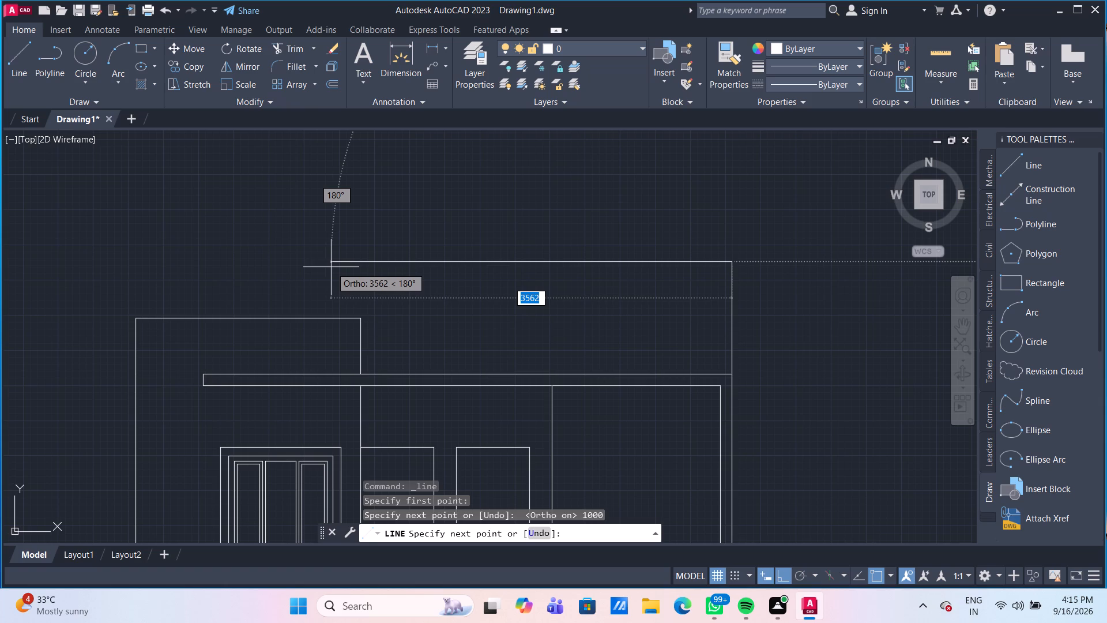
pyautogui.write('3500')
pyautogui.press('Return')
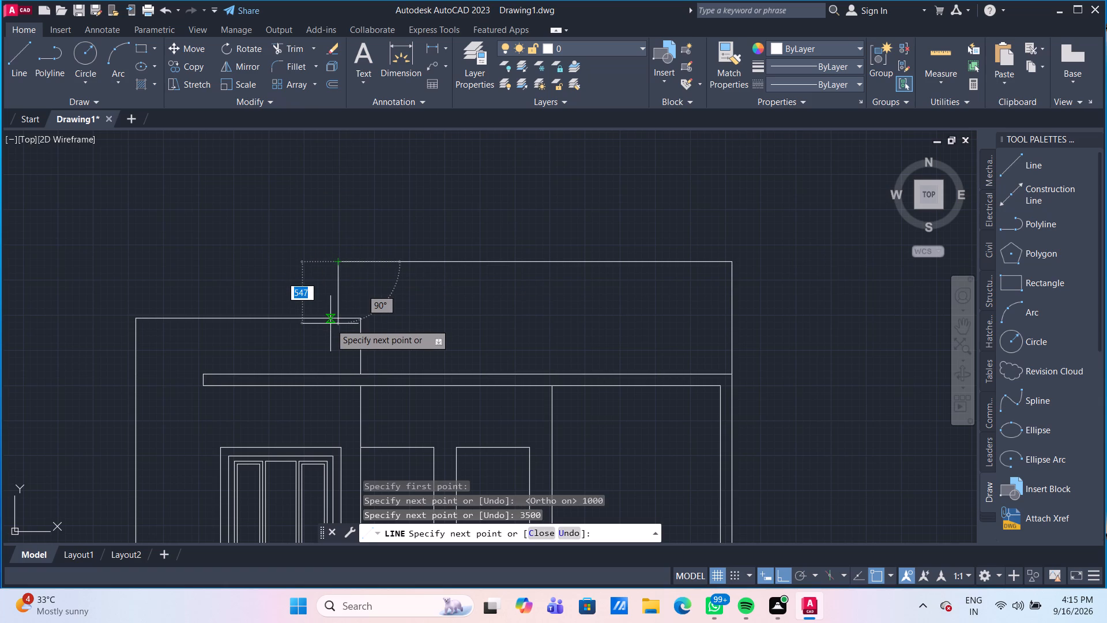
pyautogui.scroll(2, 330, 324)
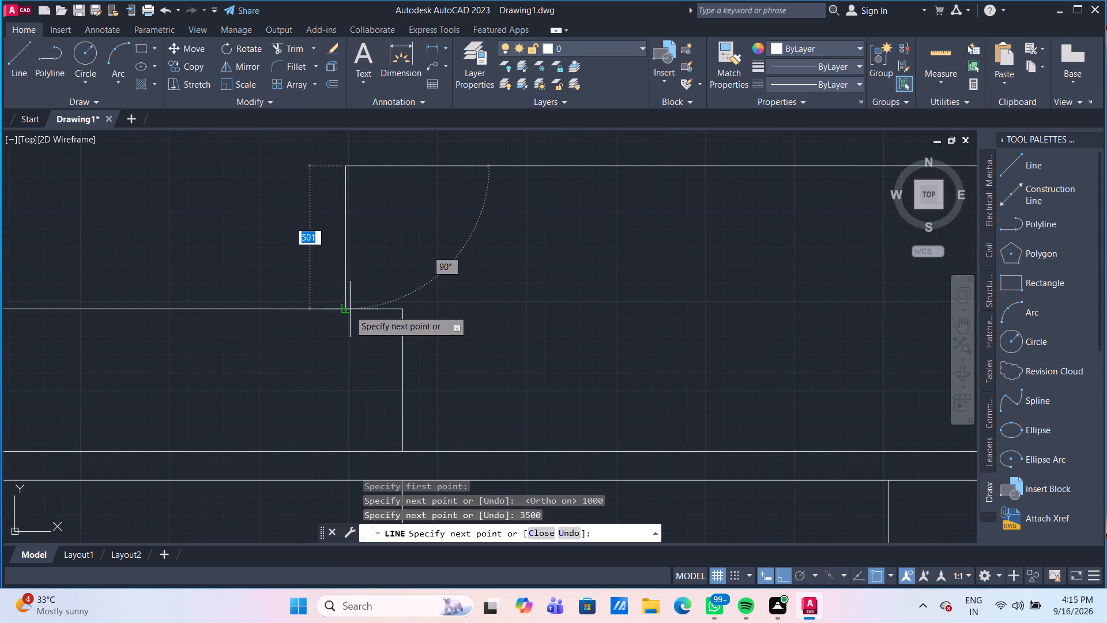
pyautogui.click(345, 309)
pyautogui.press('Escape')
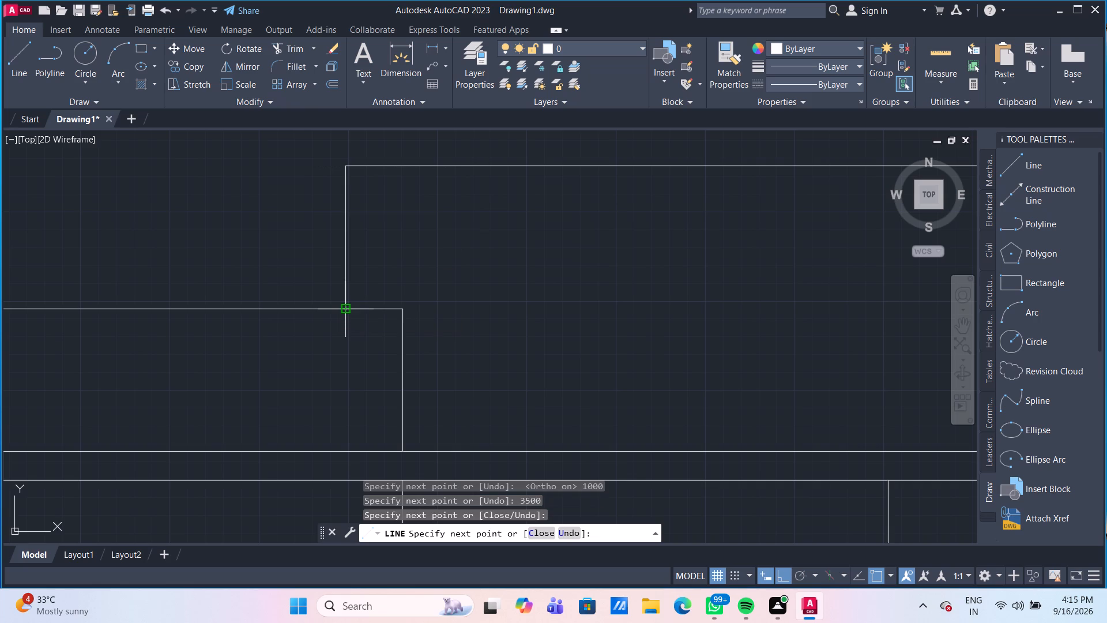
# Offset the rooftop outline's top and right edges 200 mm inward as guide lines.
pyautogui.scroll(-3, 345, 309)
pyautogui.moveTo(457, 325); pyautogui.dragTo(412, 276, button='middle')
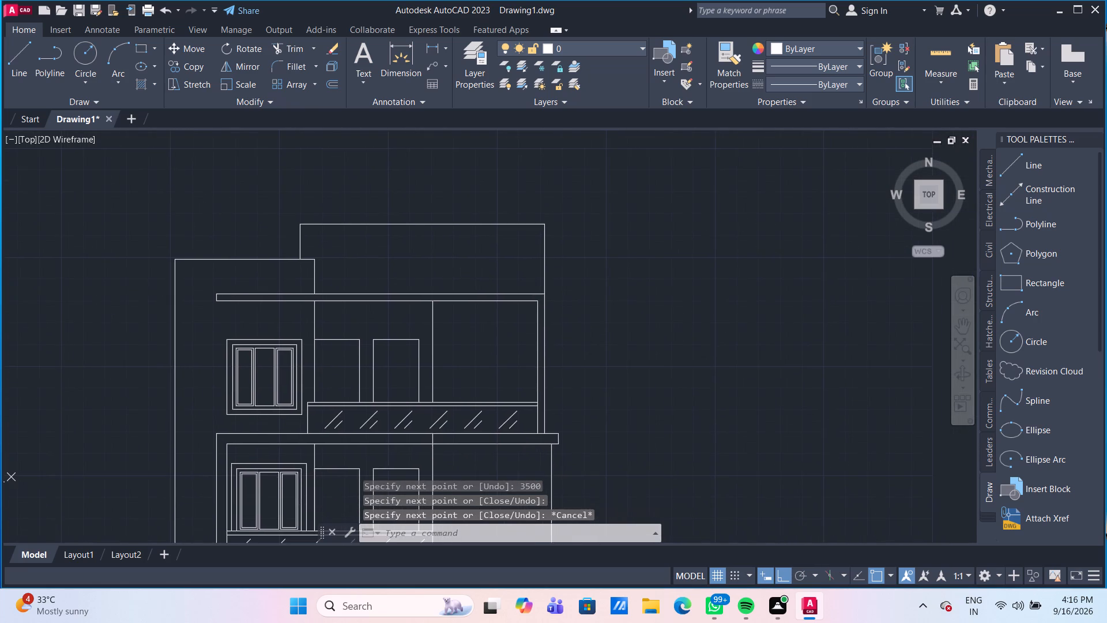
pyautogui.scroll(-1, 412, 276)
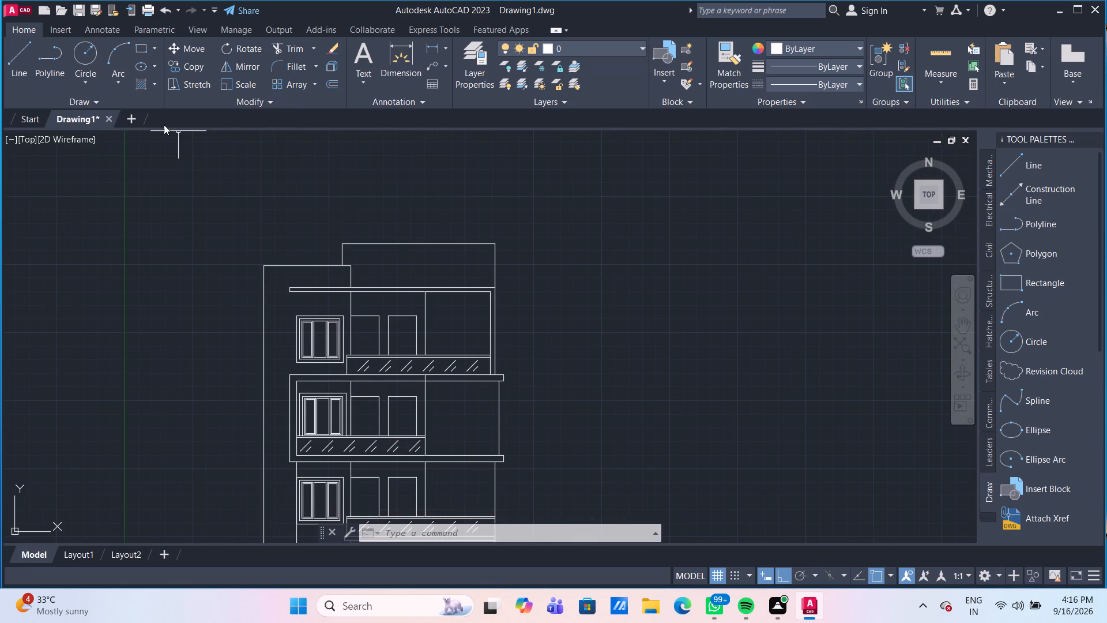
pyautogui.scroll(1, 429, 205)
pyautogui.moveTo(402, 192); pyautogui.dragTo(292, 177, button='middle')
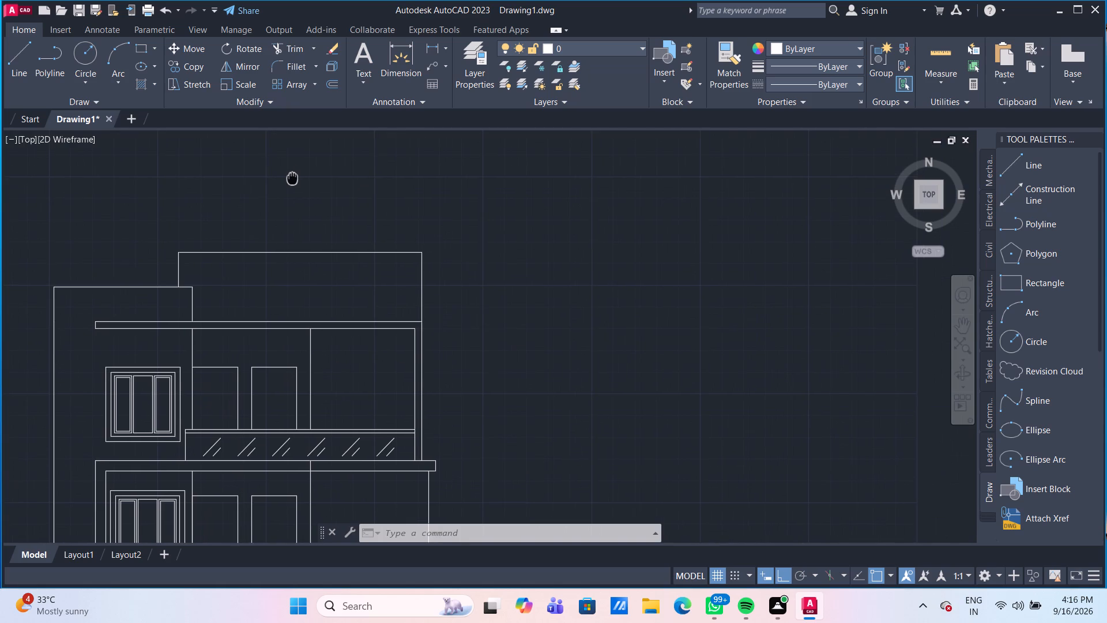
pyautogui.moveTo(292, 177); pyautogui.dragTo(257, 195, button='middle')
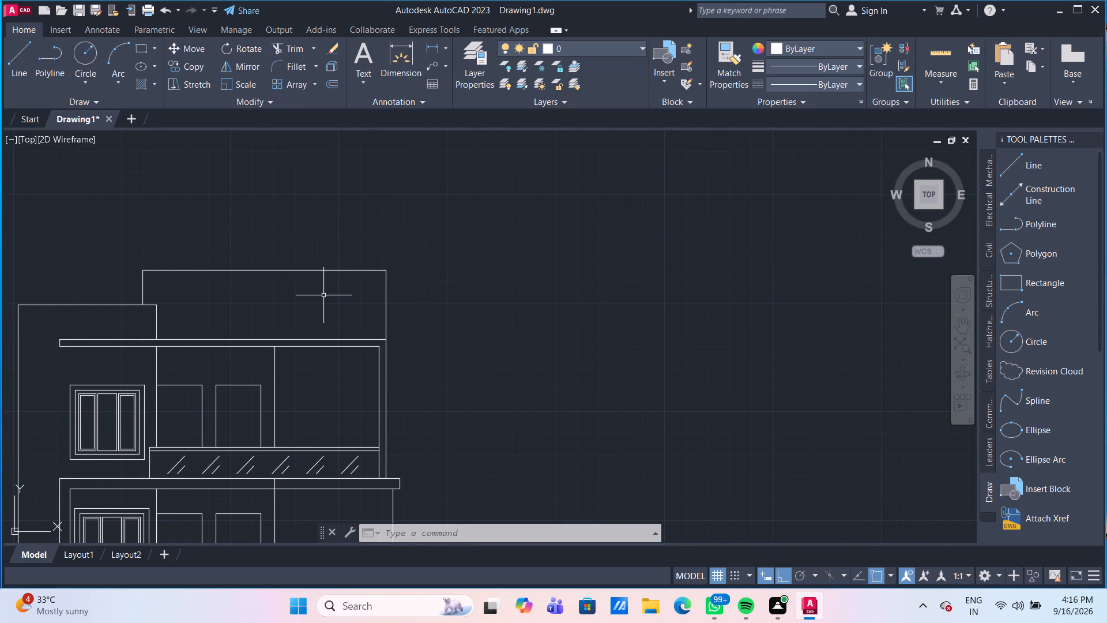
pyautogui.press('o')
pyautogui.press('Return')
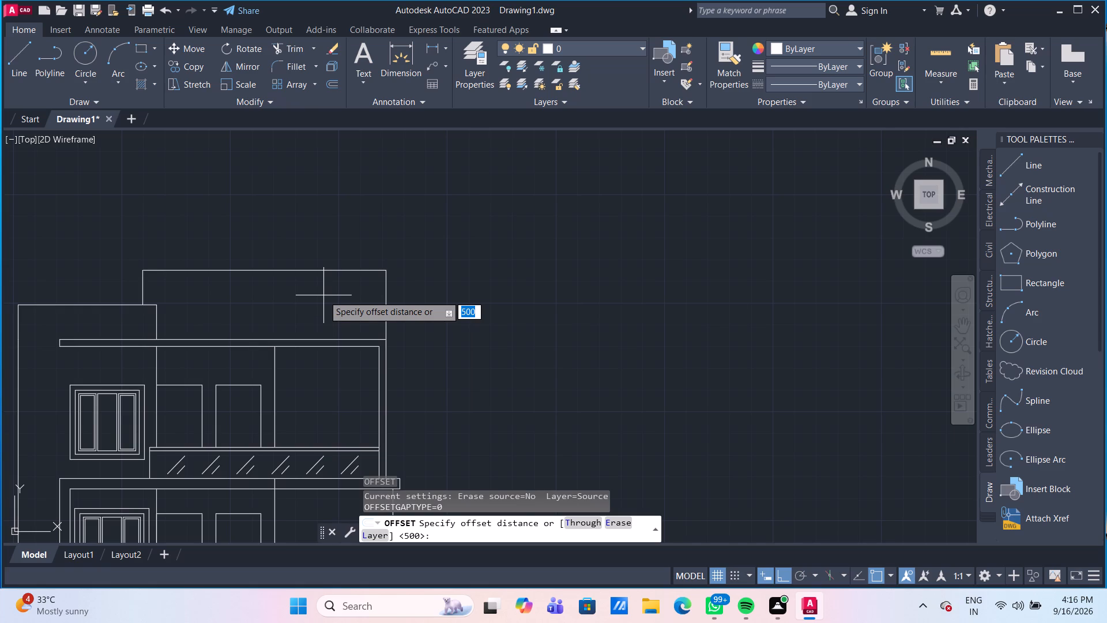
pyautogui.write('200')
pyautogui.press('Return')
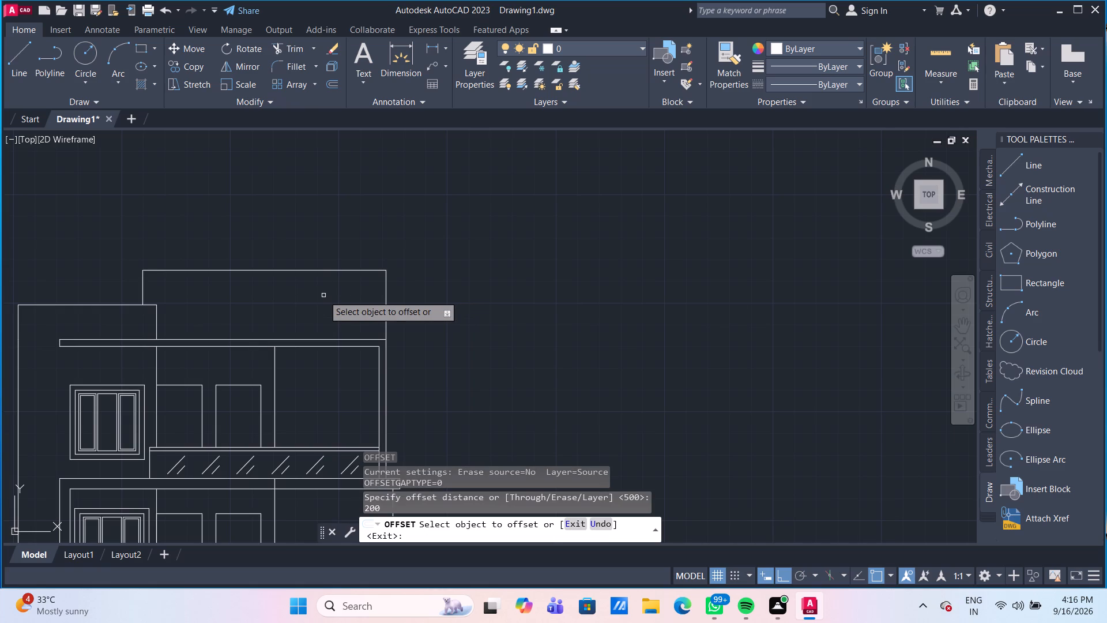
pyautogui.scroll(1, 392, 280)
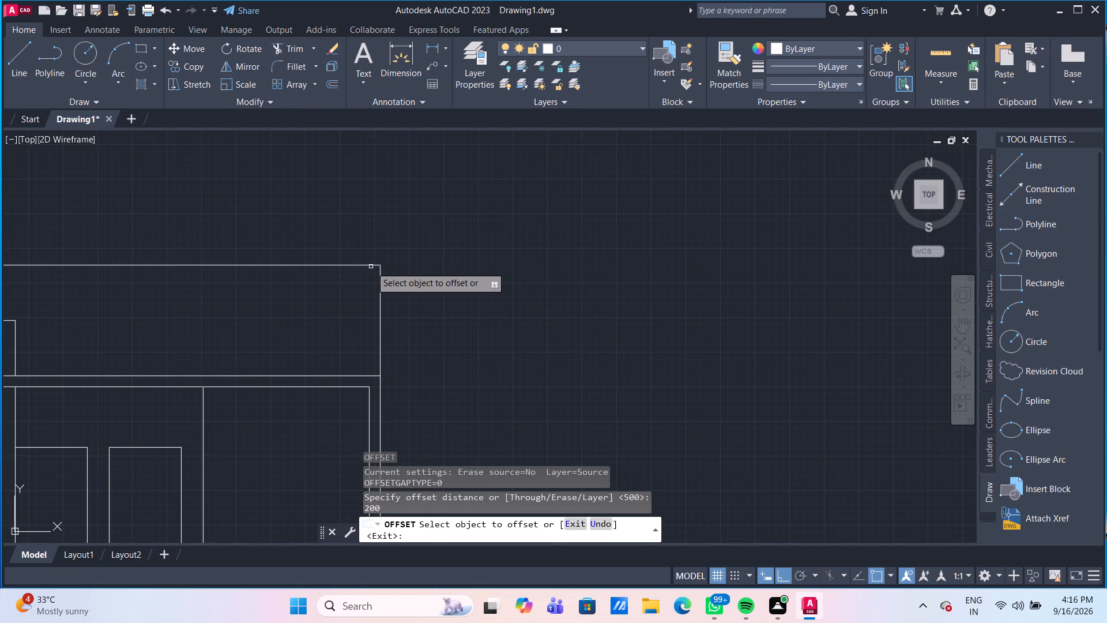
pyautogui.click(368, 265)
pyautogui.click(363, 301)
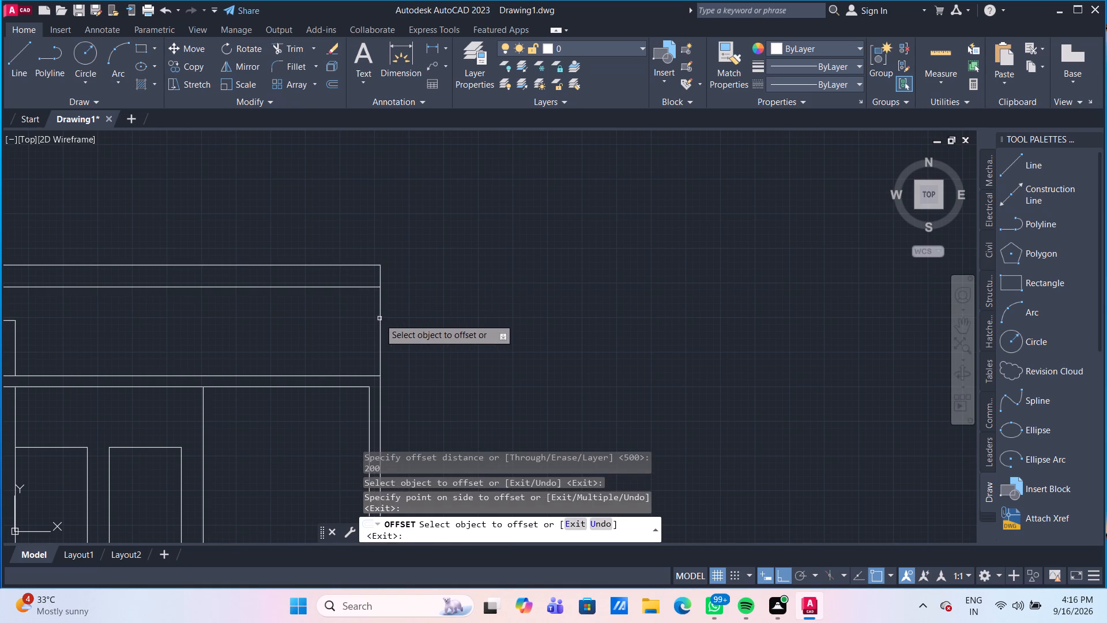
pyautogui.click(379, 318)
pyautogui.click(372, 320)
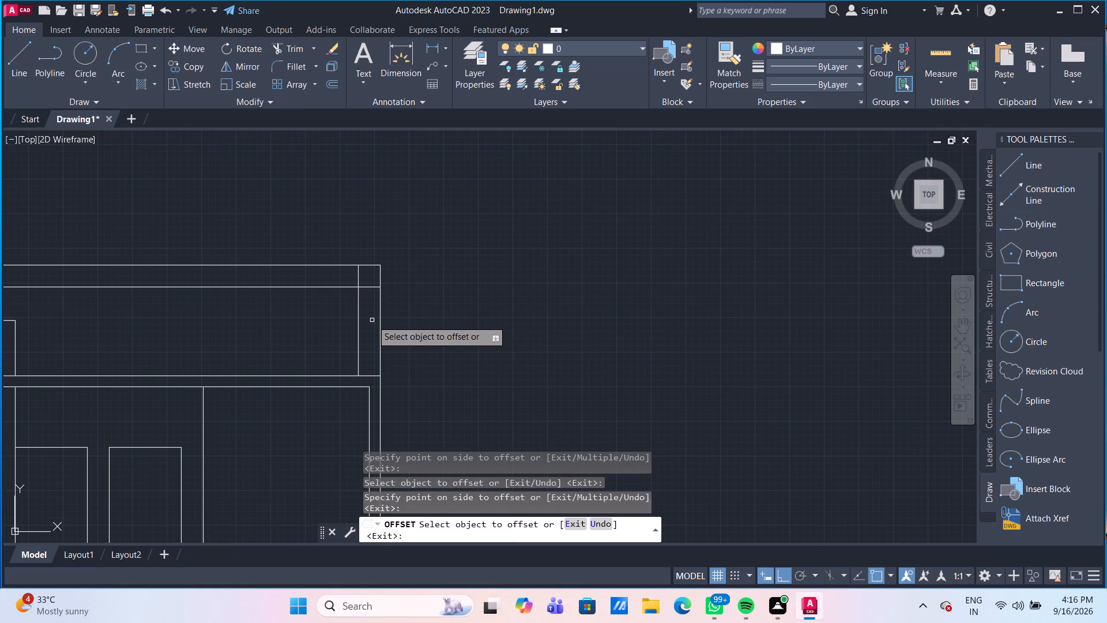
pyautogui.press('Escape')
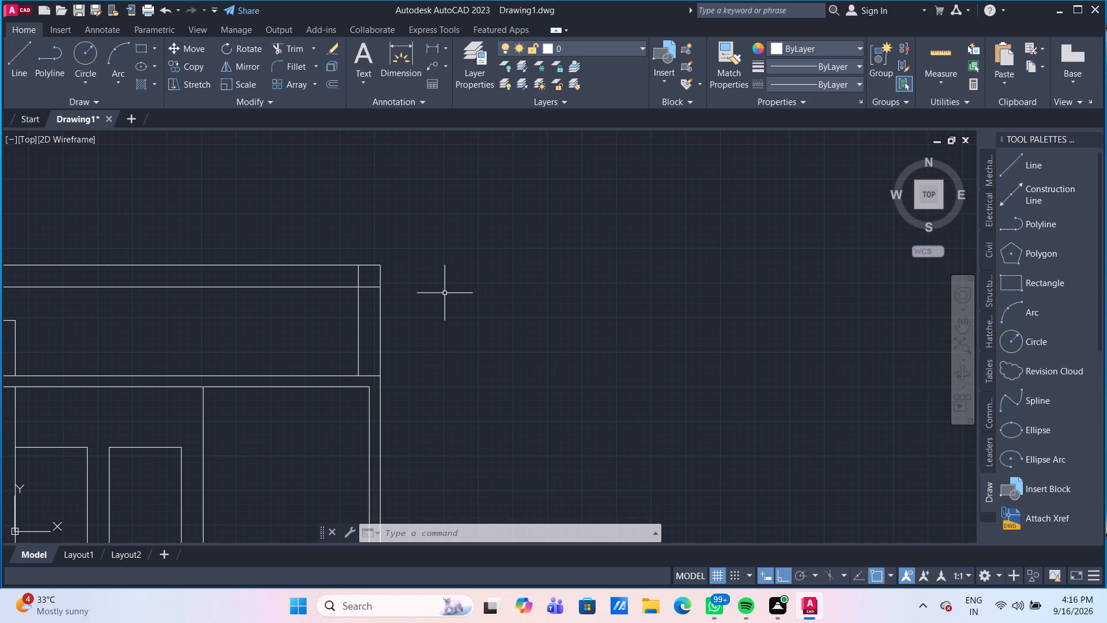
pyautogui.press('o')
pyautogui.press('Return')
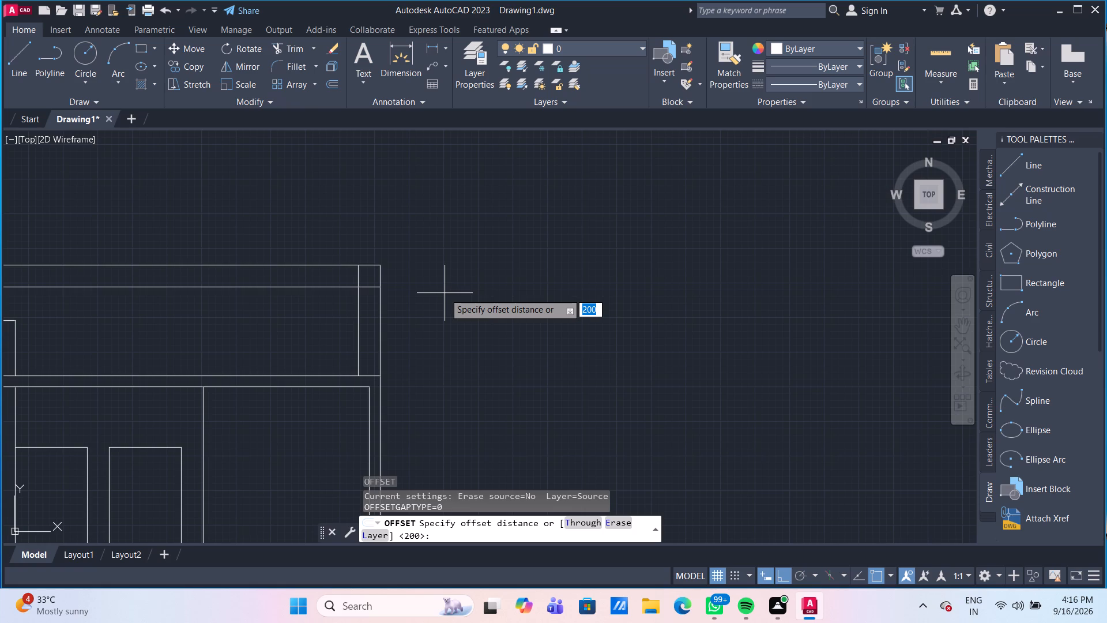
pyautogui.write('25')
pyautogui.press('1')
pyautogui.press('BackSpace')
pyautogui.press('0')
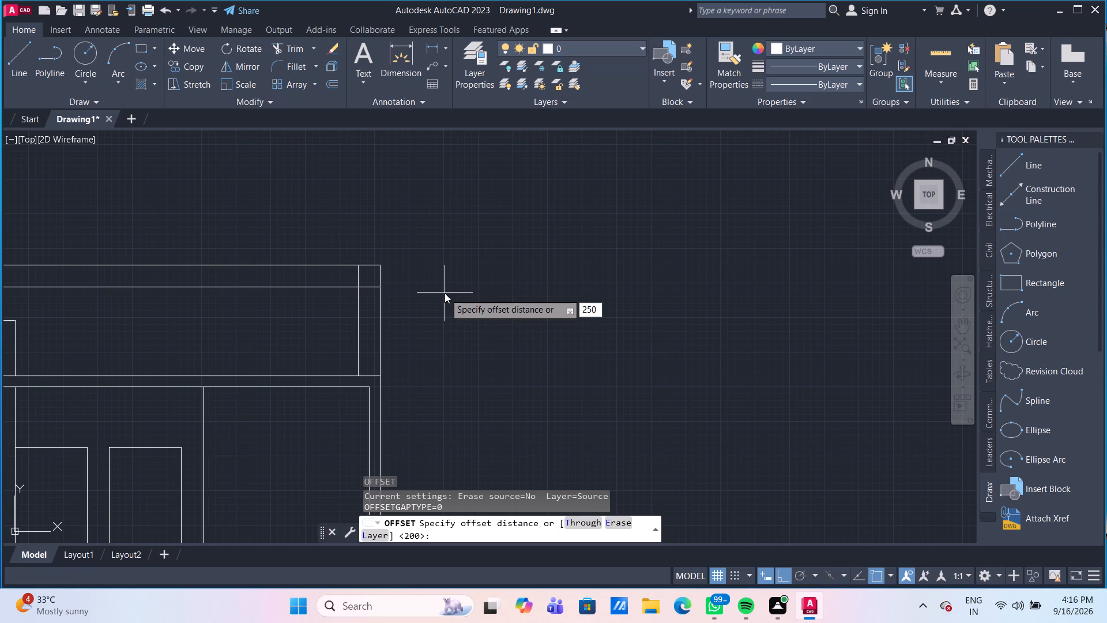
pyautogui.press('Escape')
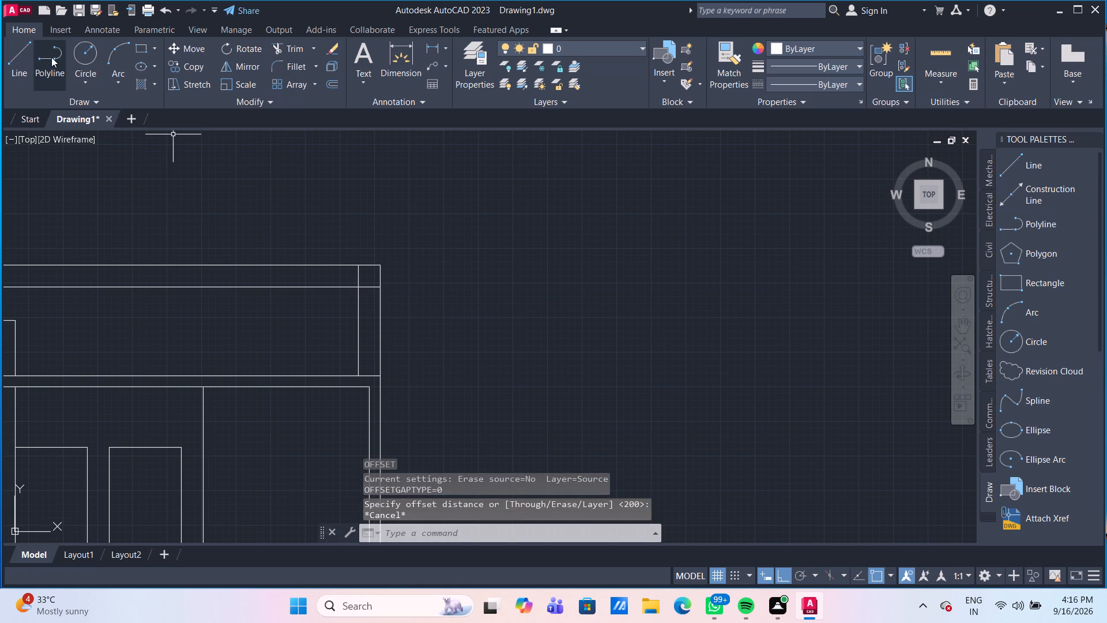
# Draw a 1500 by 350 mm rectangle inside the rooftop outline, extending left and down from the intersection of the two guide lines.
pyautogui.click(144, 46)
pyautogui.click(360, 283)
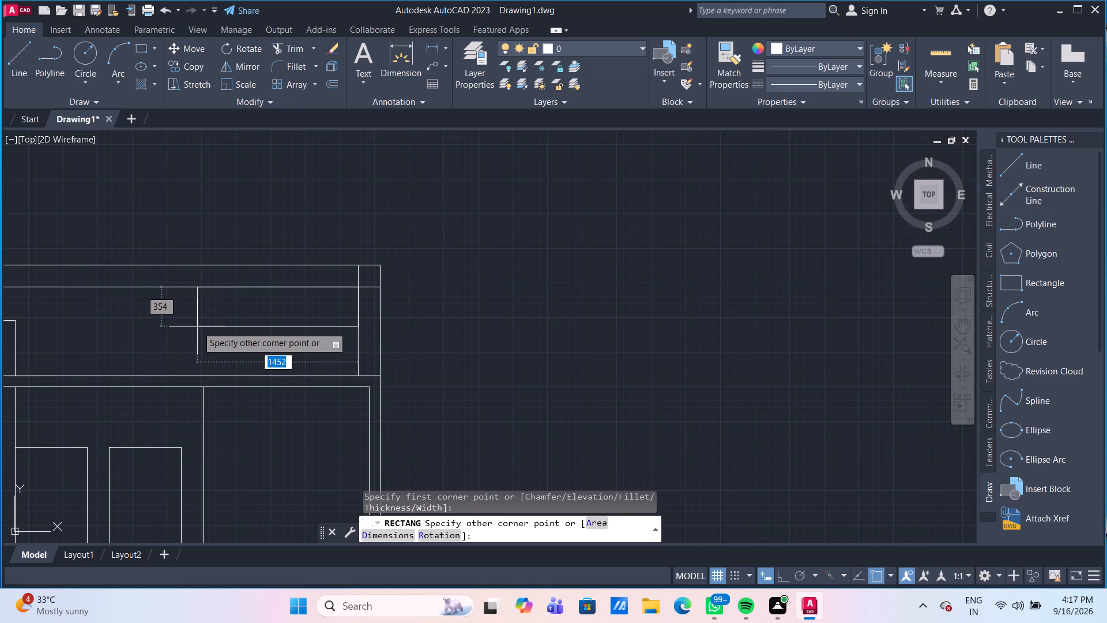
pyautogui.write('1500')
pyautogui.press('Tab')
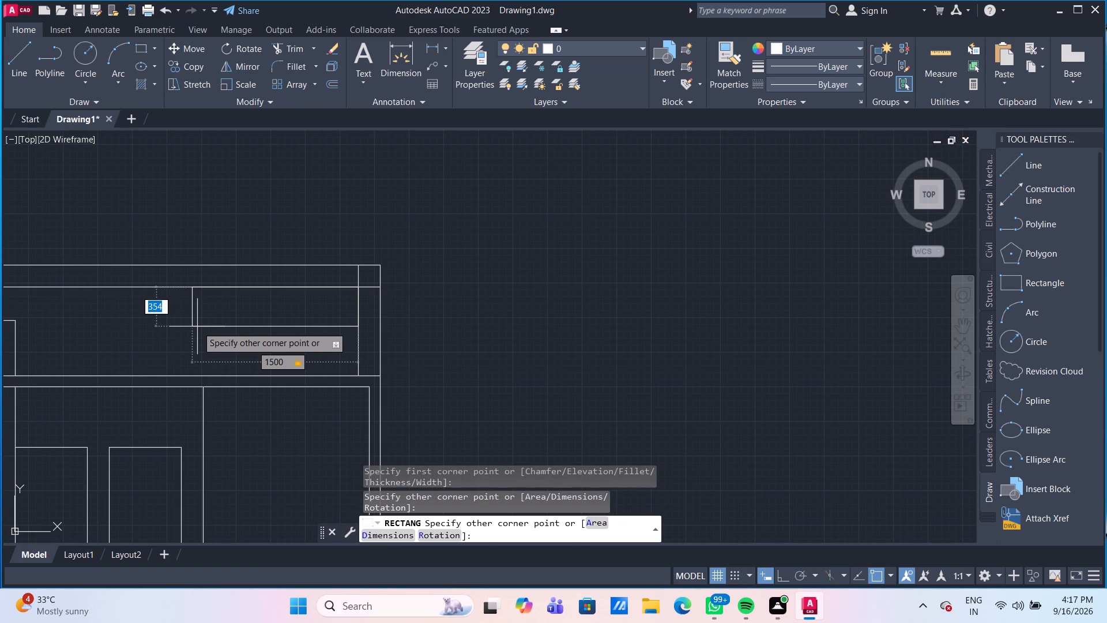
pyautogui.write('350')
pyautogui.press('Return')
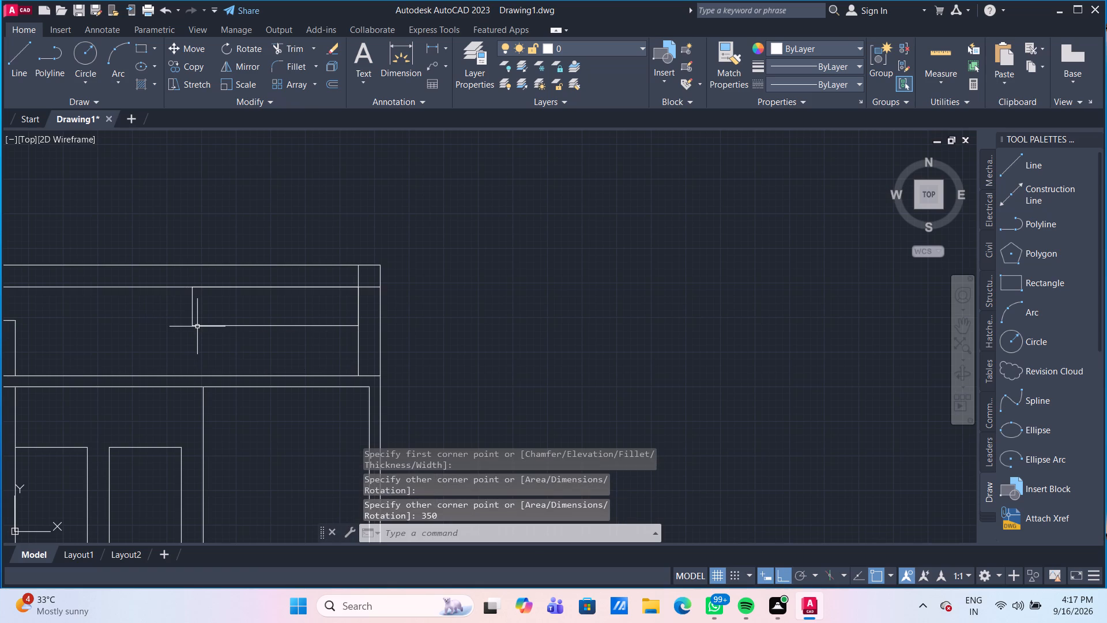
# Erase the horizontal and vertical guide lines around the rooftop rectangle.
pyautogui.click(148, 286)
pyautogui.click(358, 352)
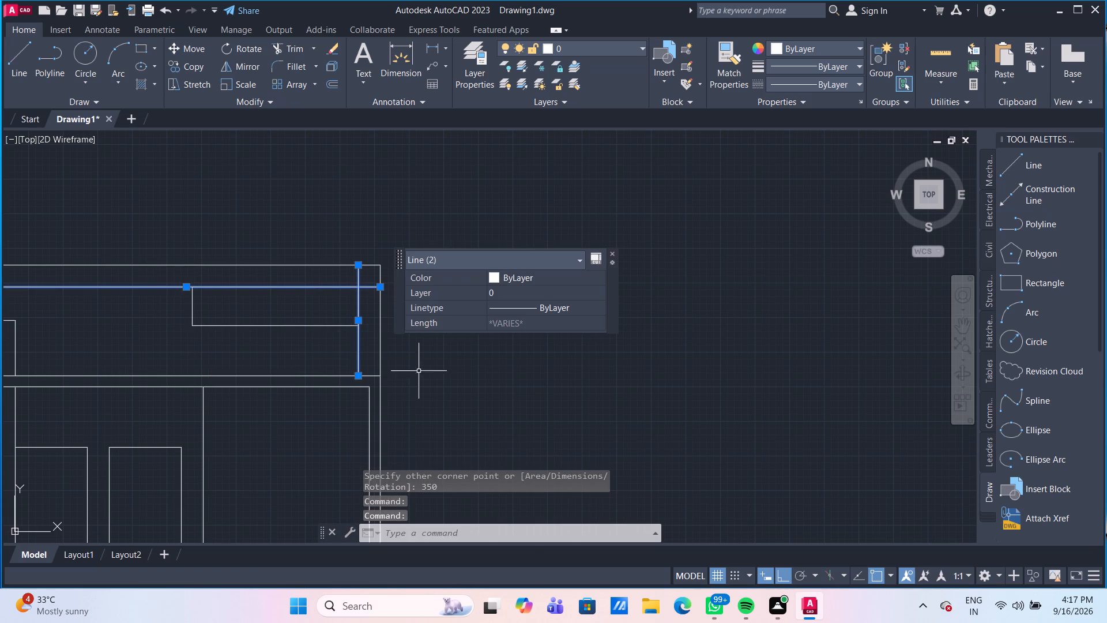
pyautogui.press('Delete')
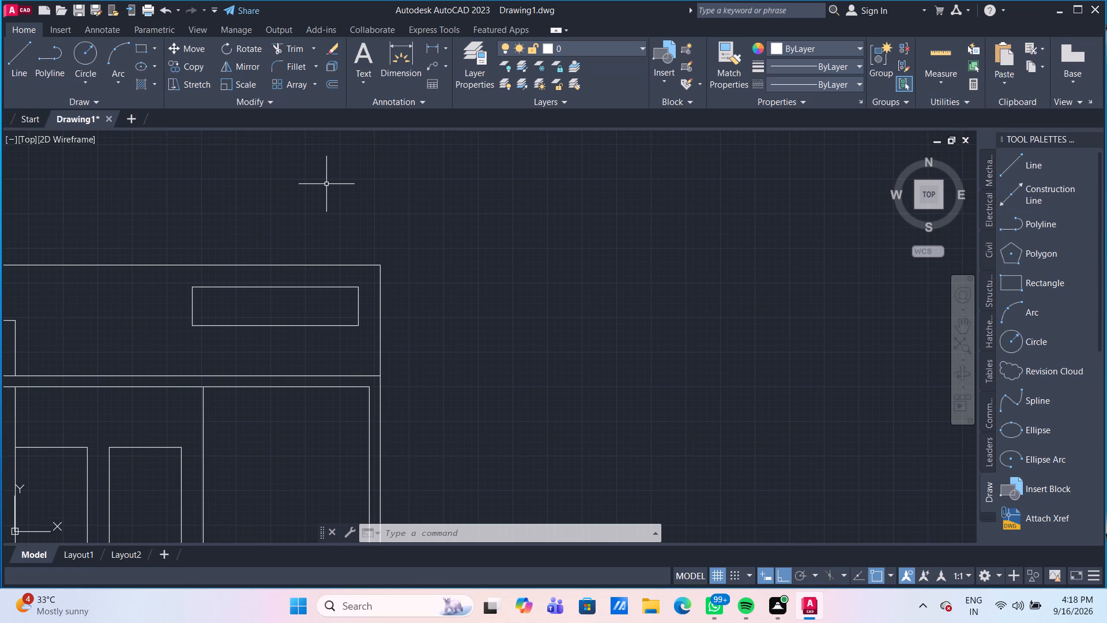
pyautogui.press('Escape')
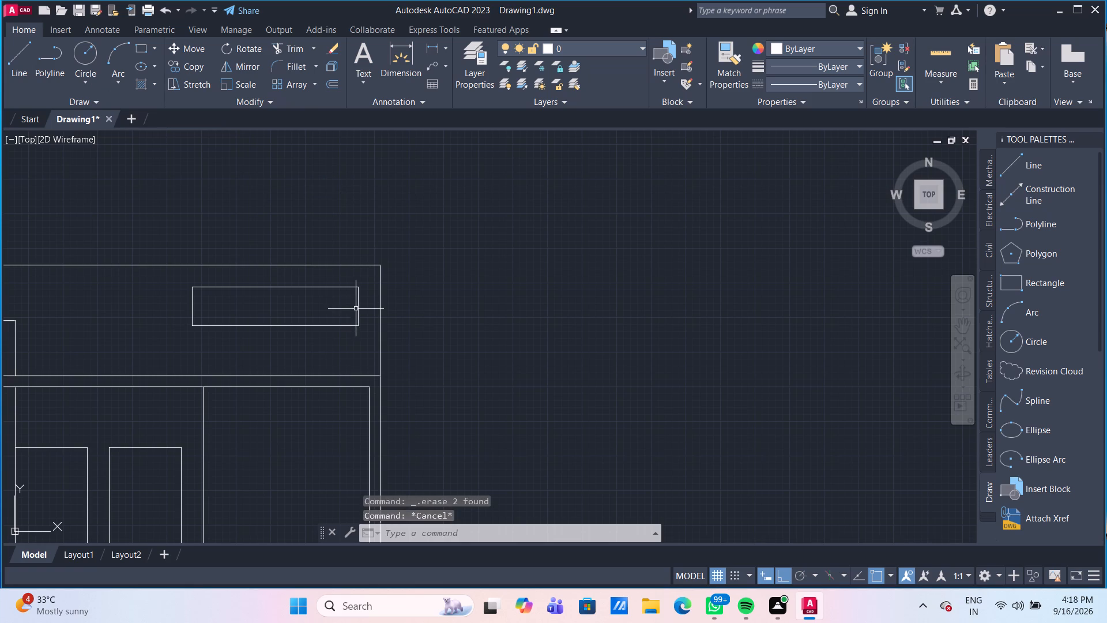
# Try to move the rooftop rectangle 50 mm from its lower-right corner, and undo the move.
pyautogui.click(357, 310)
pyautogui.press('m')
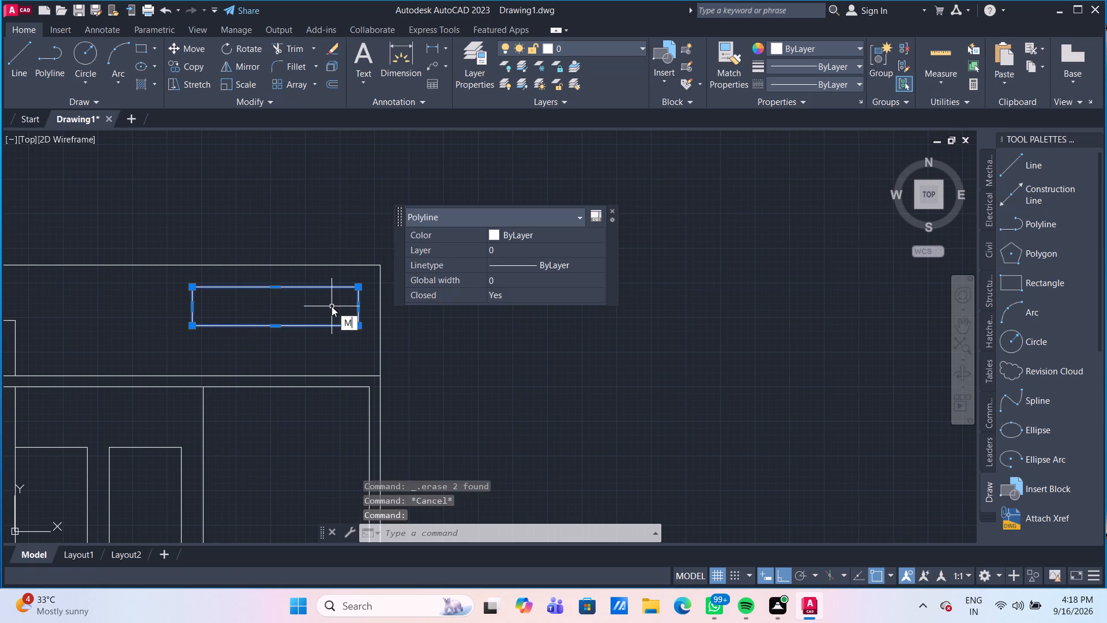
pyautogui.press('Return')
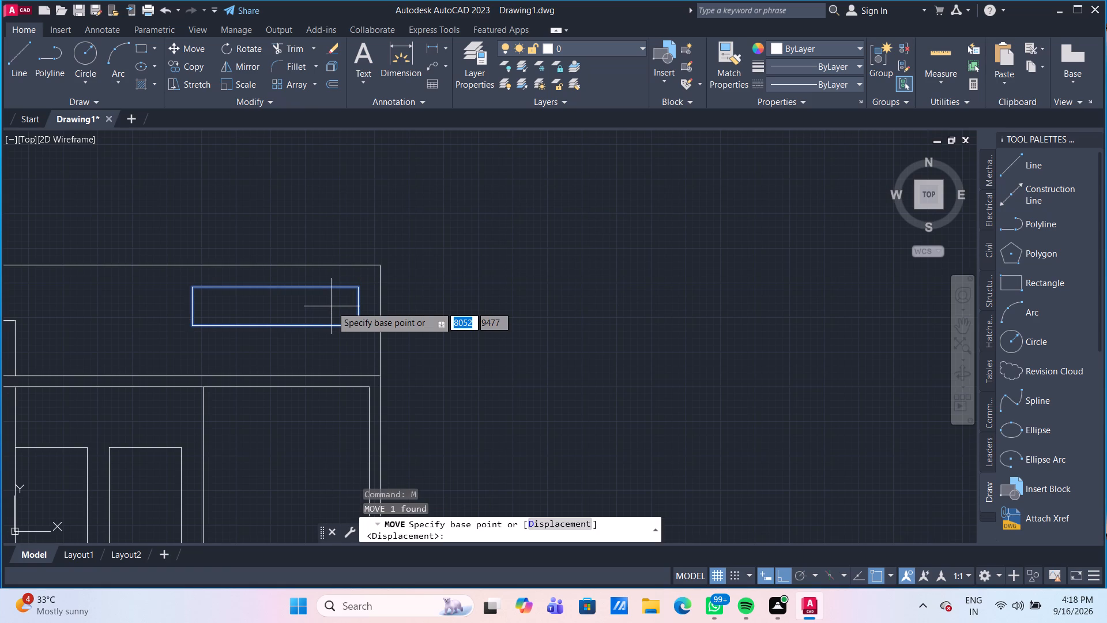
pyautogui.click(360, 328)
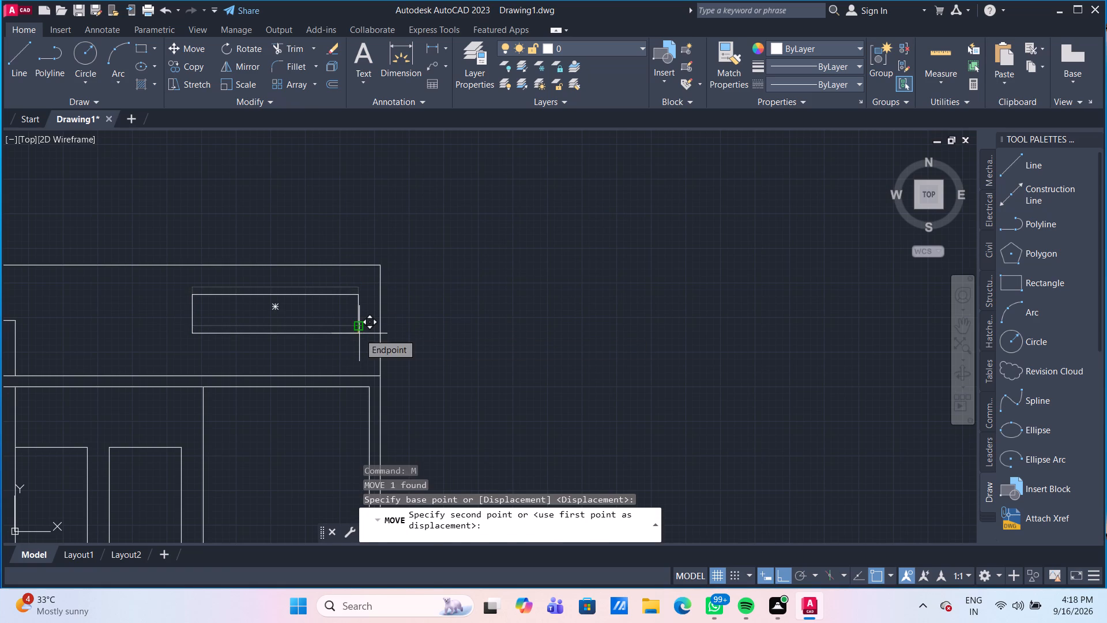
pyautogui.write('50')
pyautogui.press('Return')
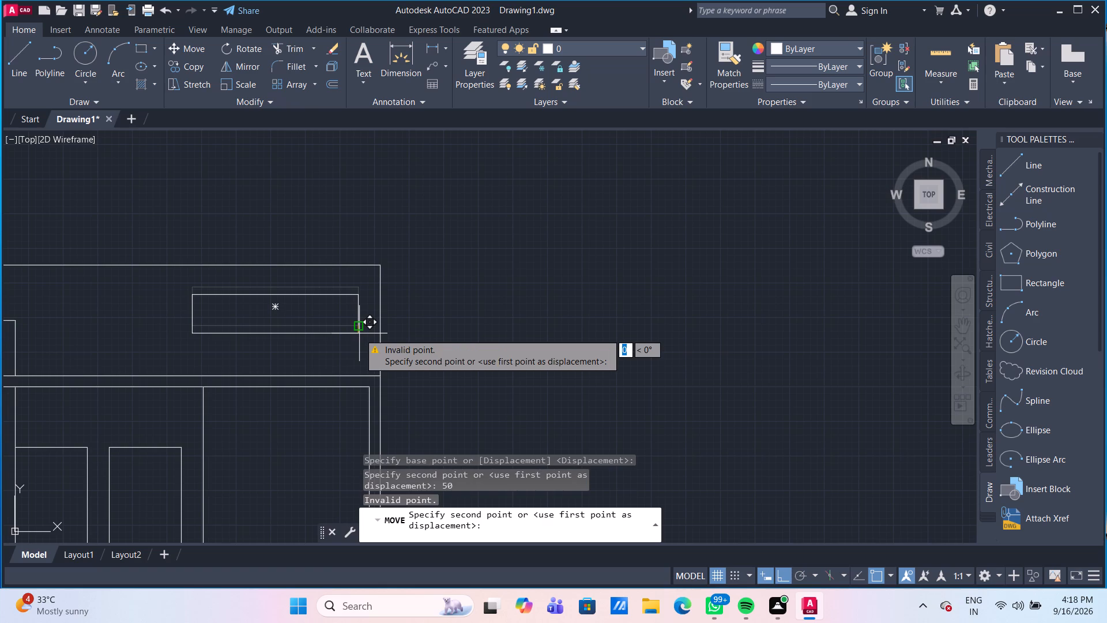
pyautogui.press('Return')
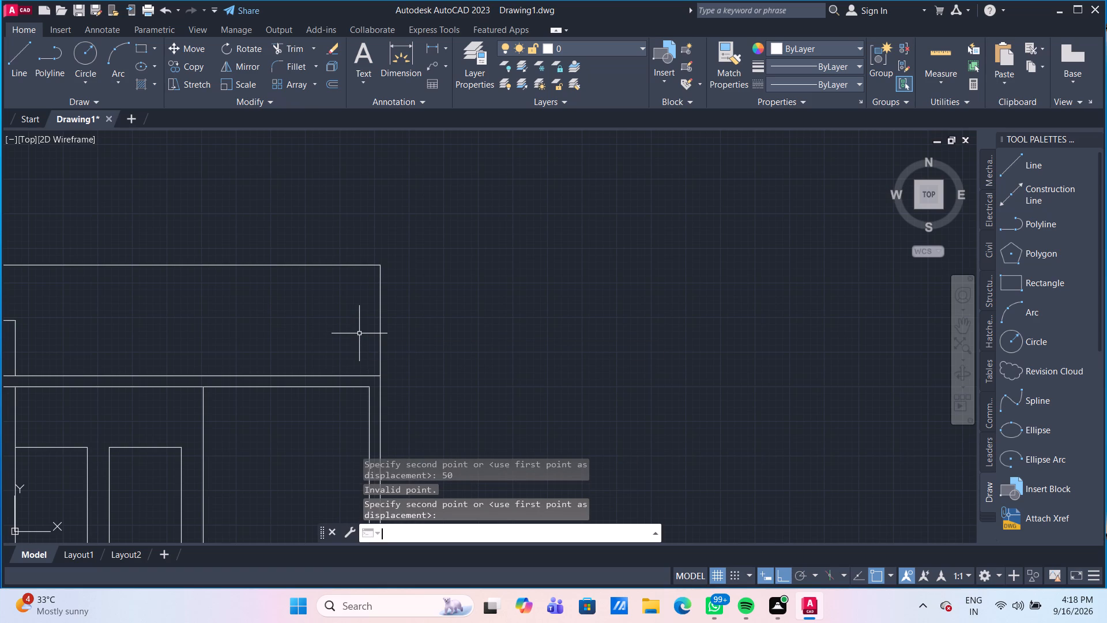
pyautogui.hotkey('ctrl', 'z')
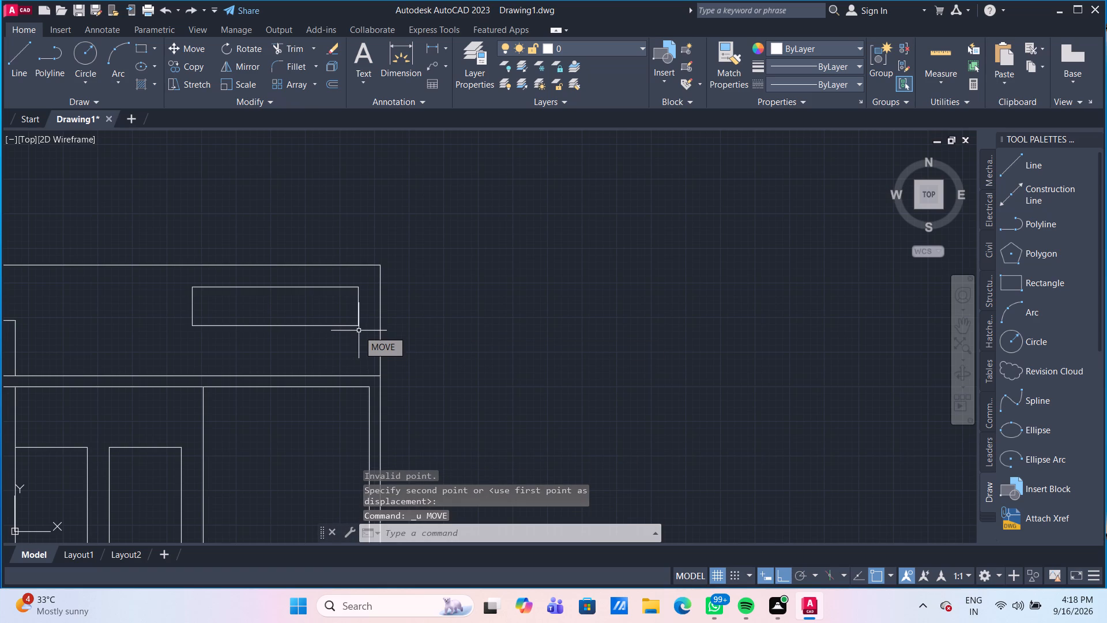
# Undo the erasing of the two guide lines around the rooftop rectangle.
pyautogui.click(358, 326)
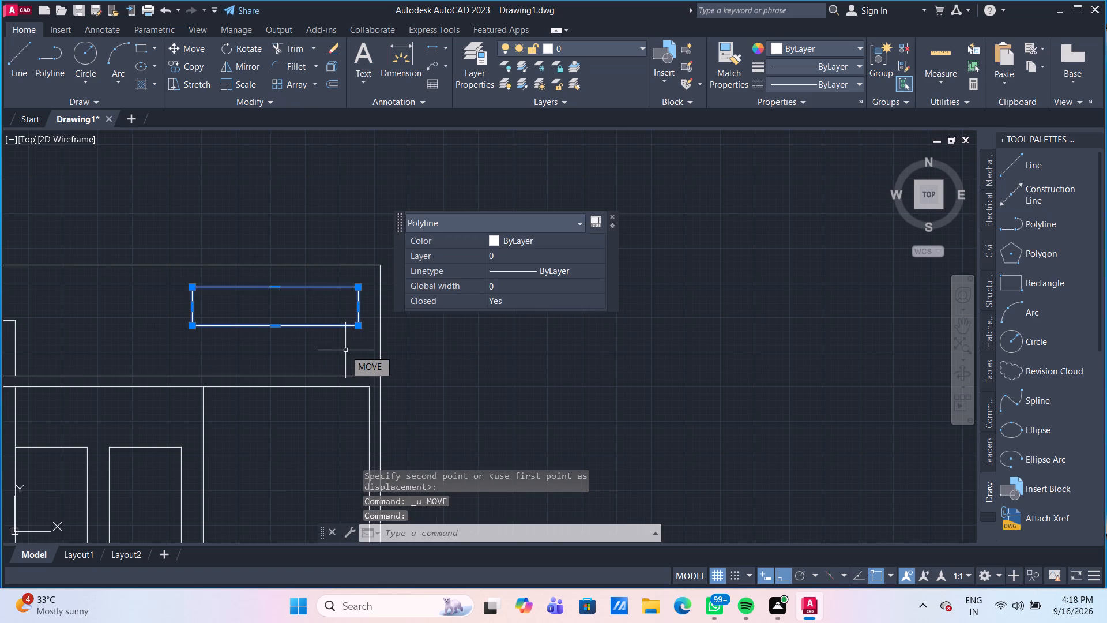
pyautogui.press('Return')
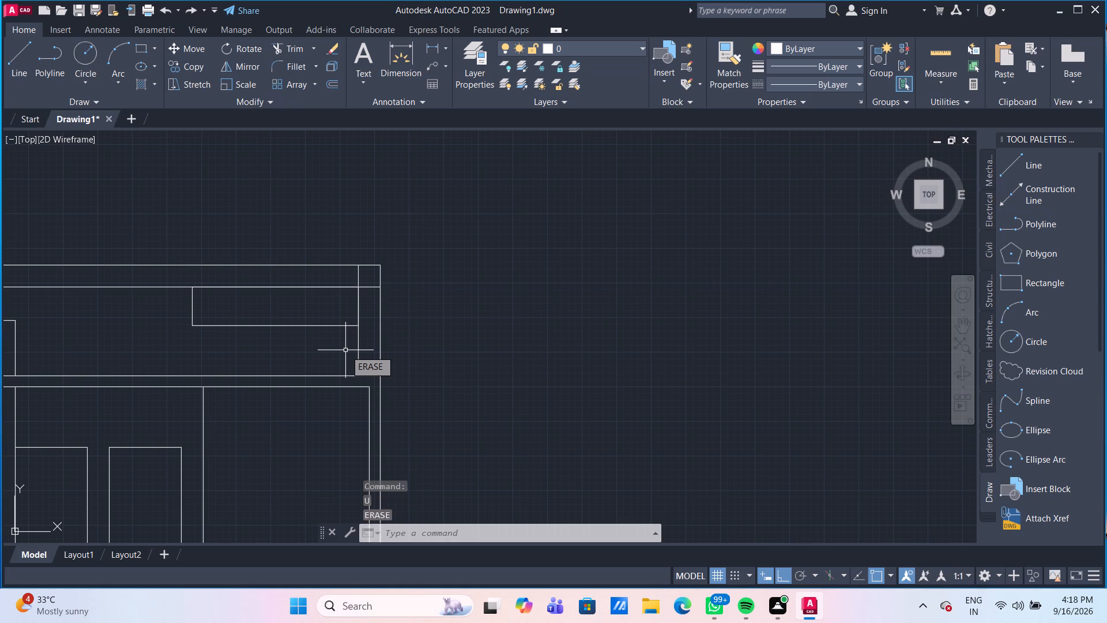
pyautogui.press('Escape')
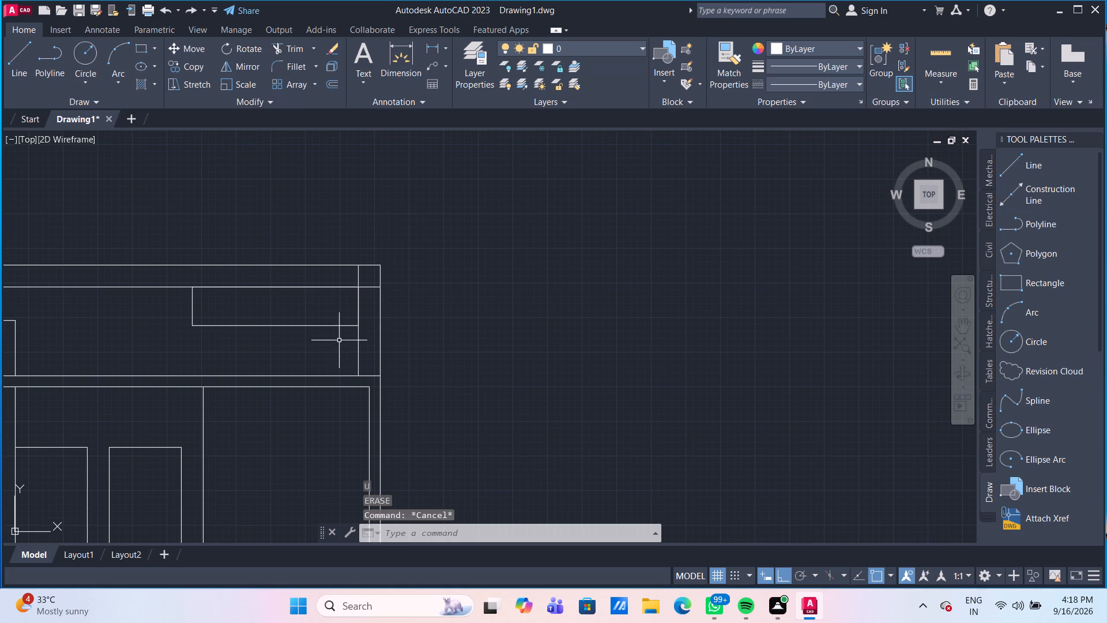
# Move the rooftop rectangle 50 mm straight down from the intersection of the guide lines.
pyautogui.click(345, 326)
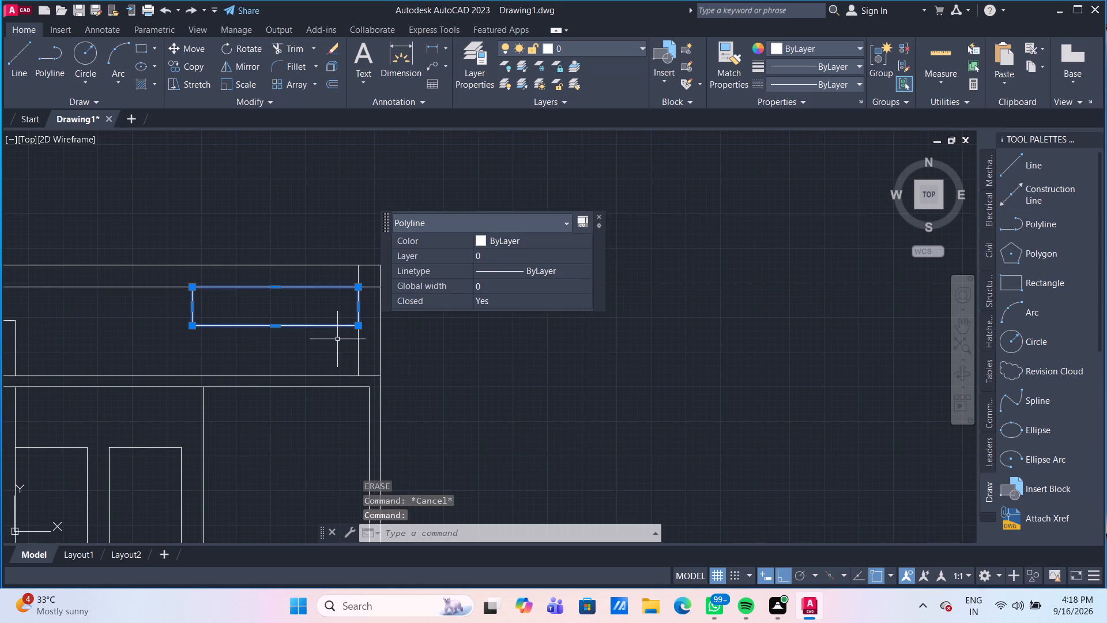
pyautogui.press('m')
pyautogui.press('Return')
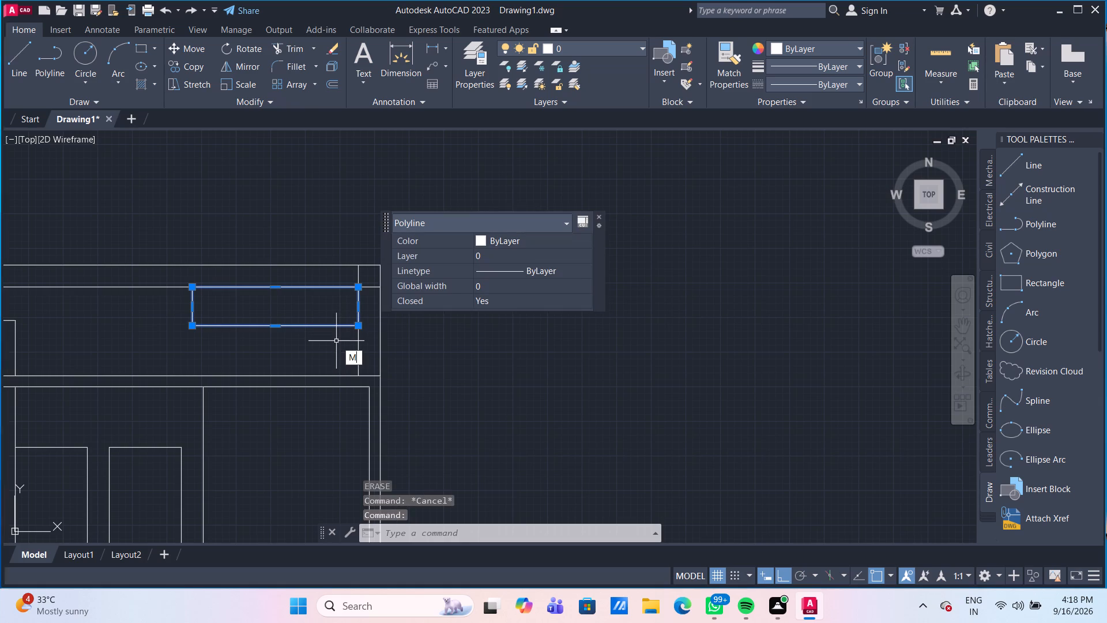
pyautogui.scroll(2, 351, 292)
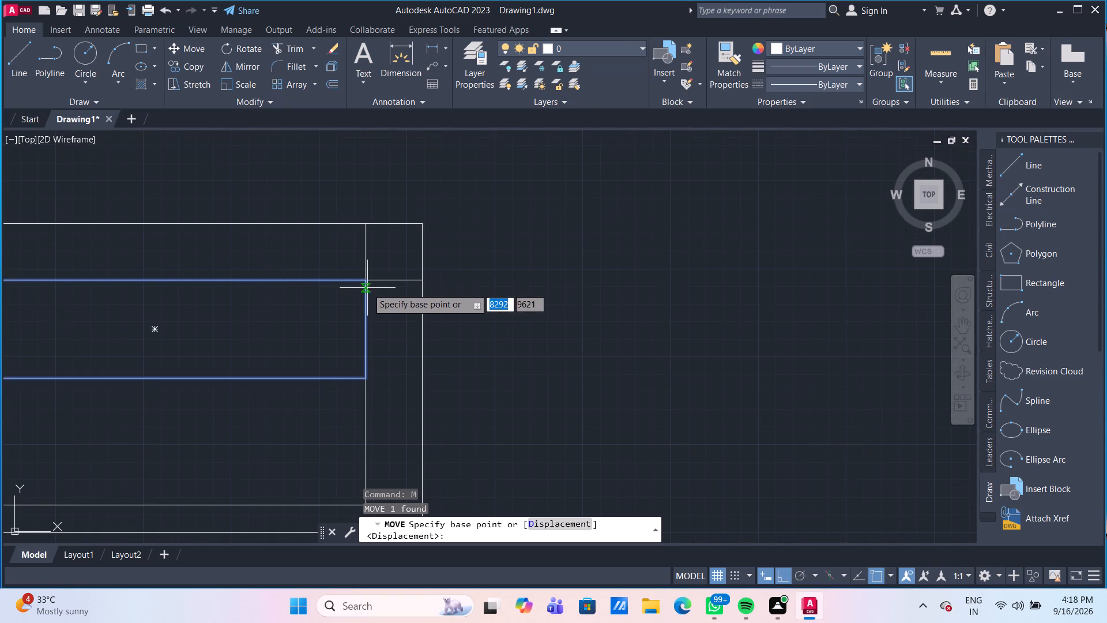
pyautogui.click(368, 279)
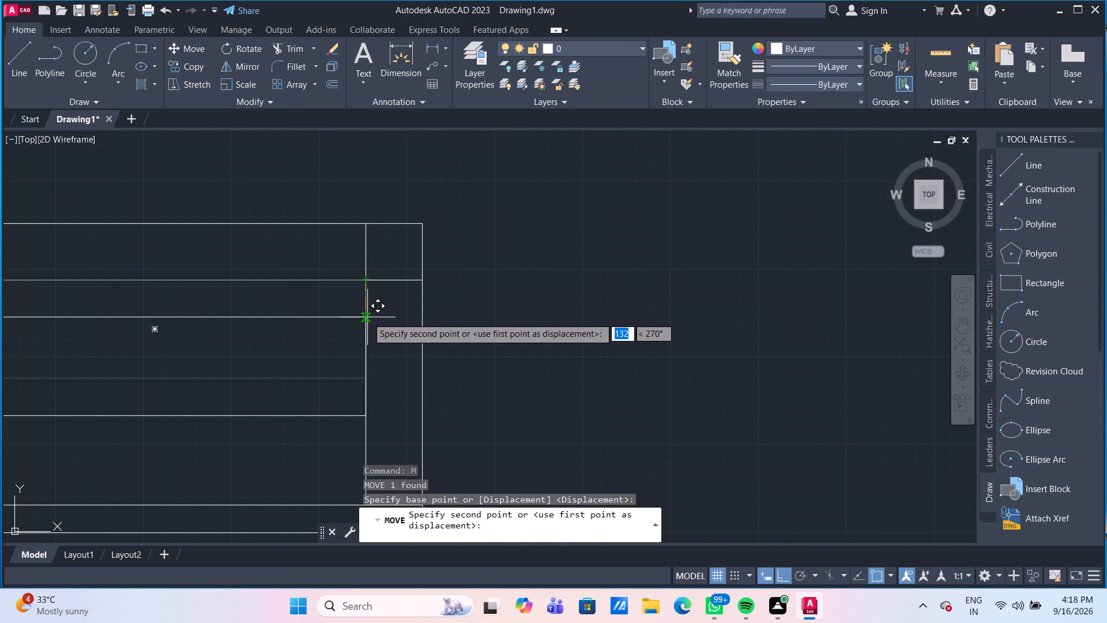
pyautogui.write('50')
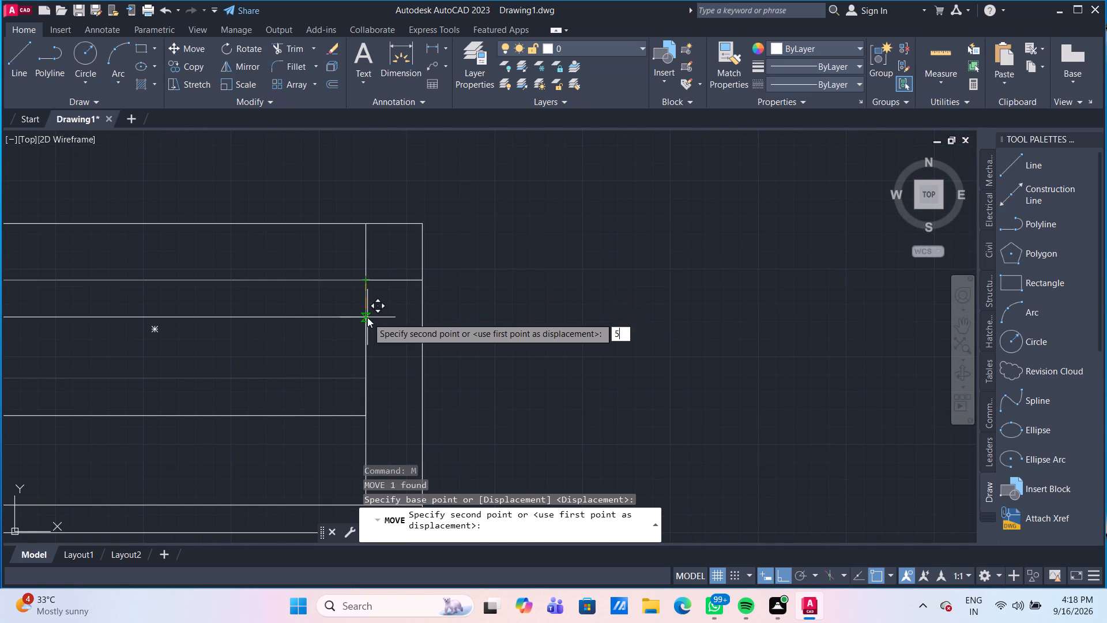
pyautogui.press('Return')
# Move the rooftop rectangle 50 mm to the left, away from the vertical guide line.
pyautogui.scroll(-2, 367, 317)
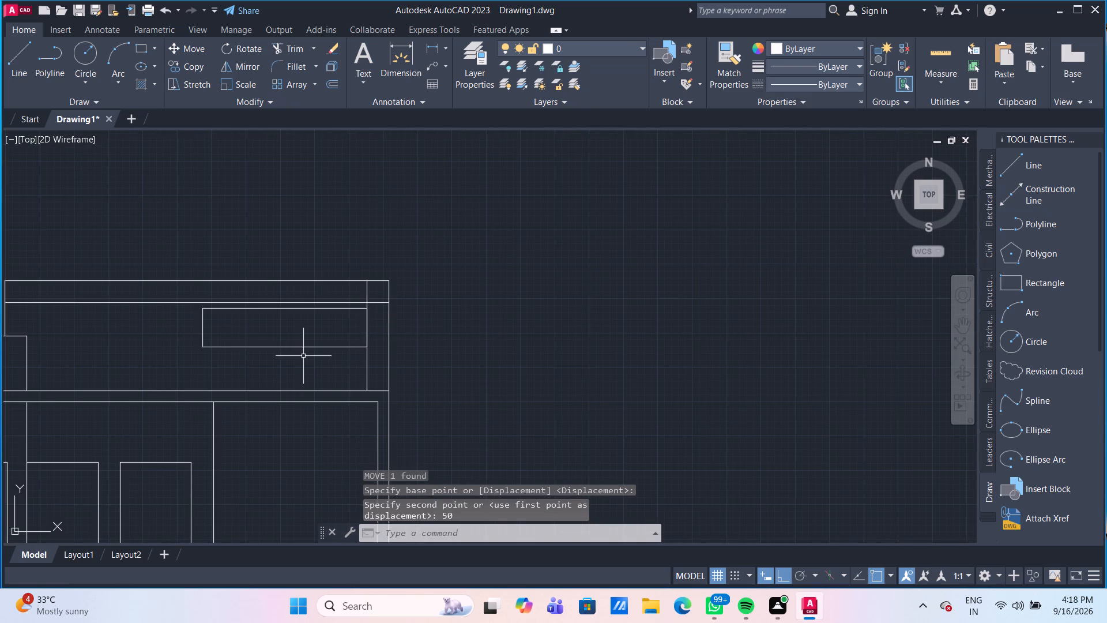
pyautogui.click(208, 347)
pyautogui.press('m')
pyautogui.press('Return')
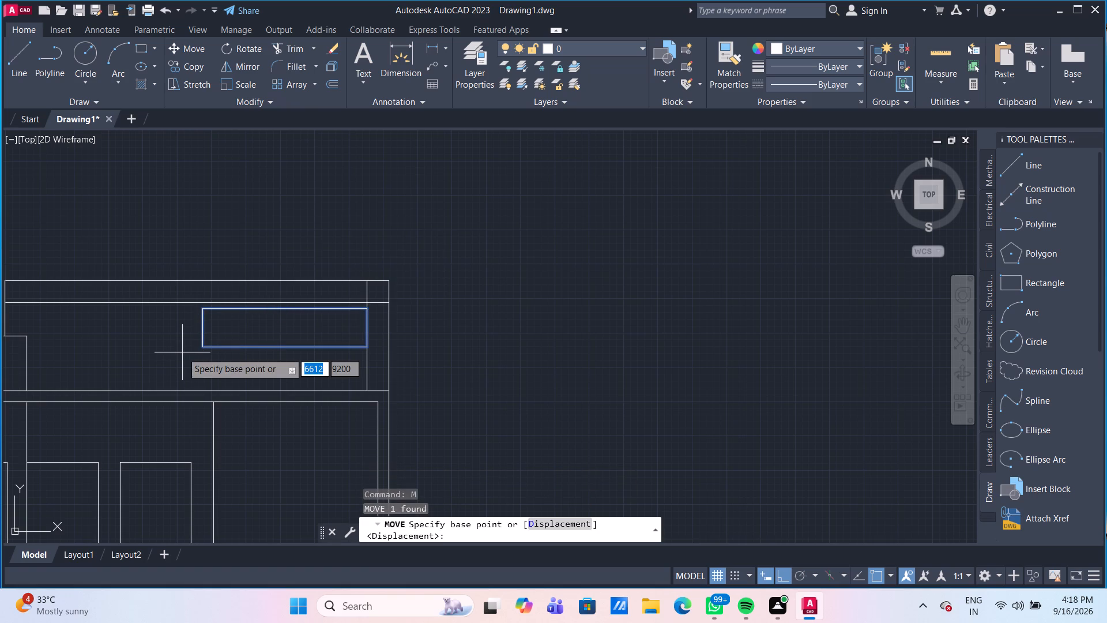
pyautogui.scroll(2, 330, 343)
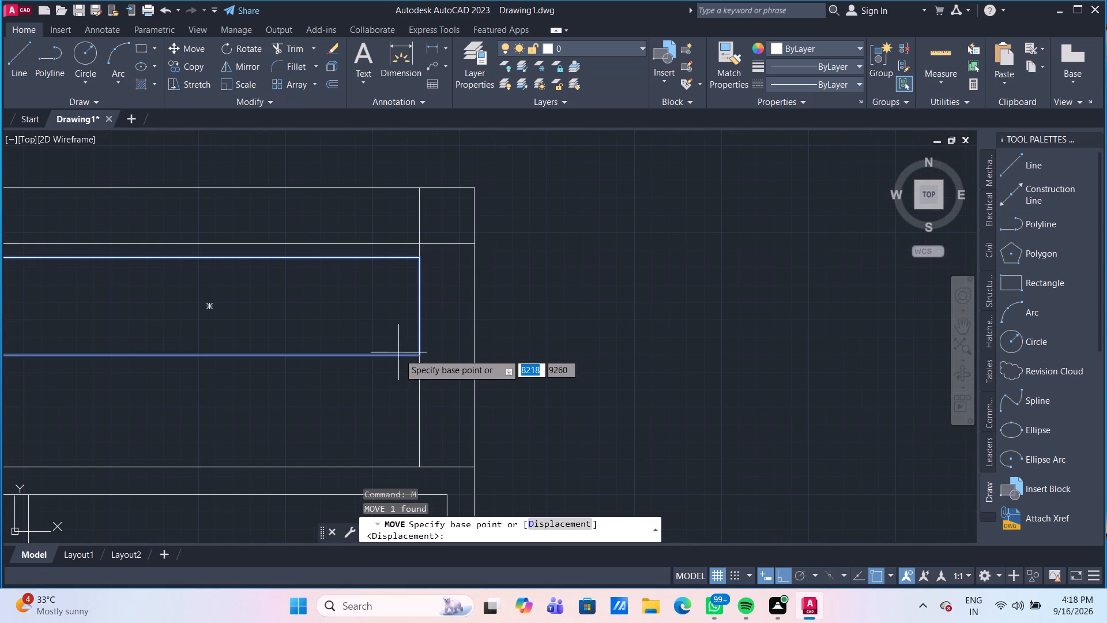
pyautogui.click(416, 359)
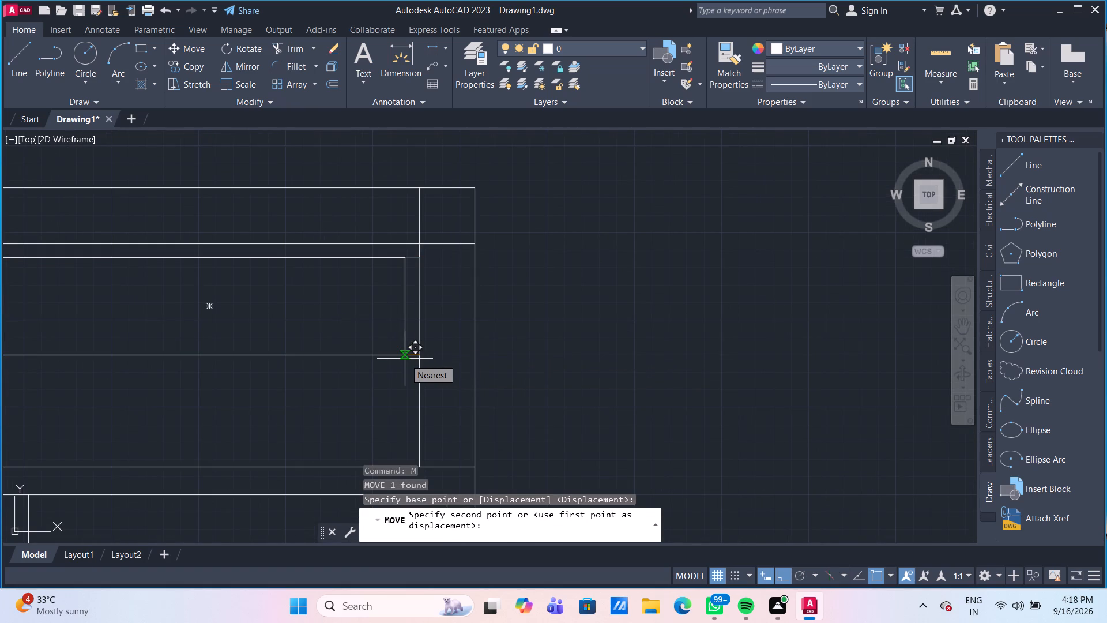
pyautogui.write('50')
pyautogui.press('Return')
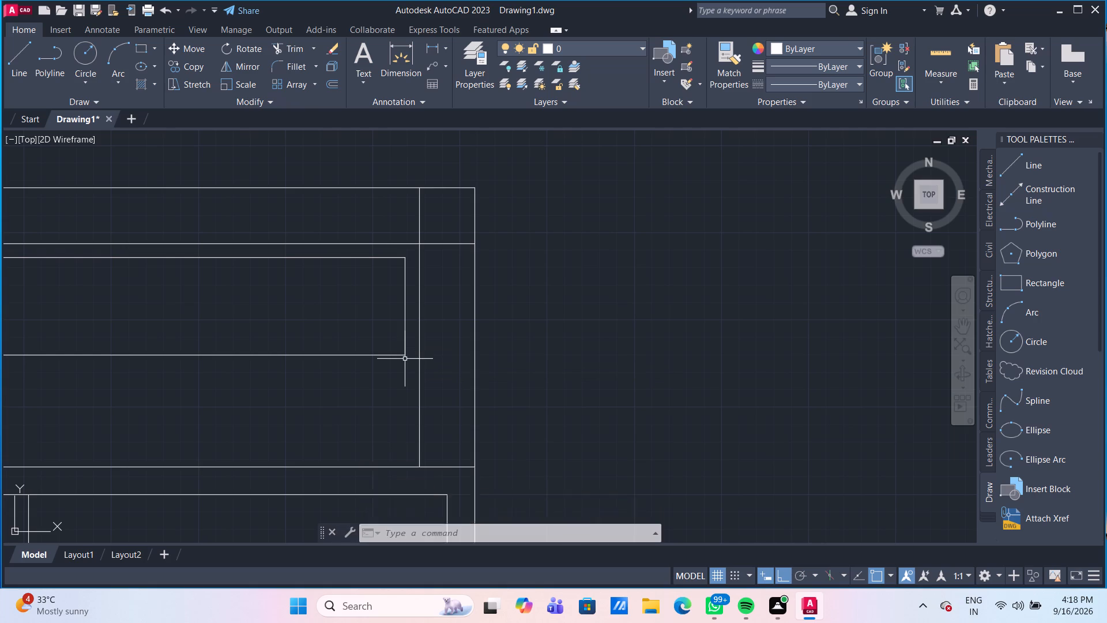
# Erase the horizontal and vertical guide lines beside the rooftop rectangle.
pyautogui.click(441, 262)
pyautogui.click(416, 237)
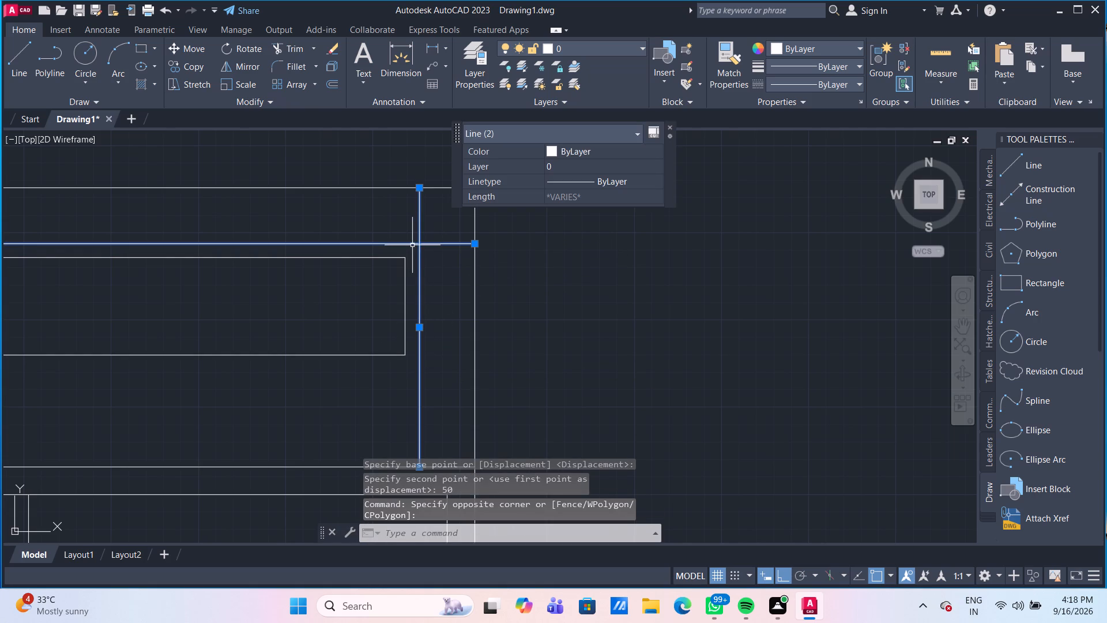
pyautogui.press('Delete')
# Draw a vertical line about 1701 mm long over the lower storey's right edge, from the projecting slab's underside to the balcony slab's top.
pyautogui.scroll(-3, 412, 245)
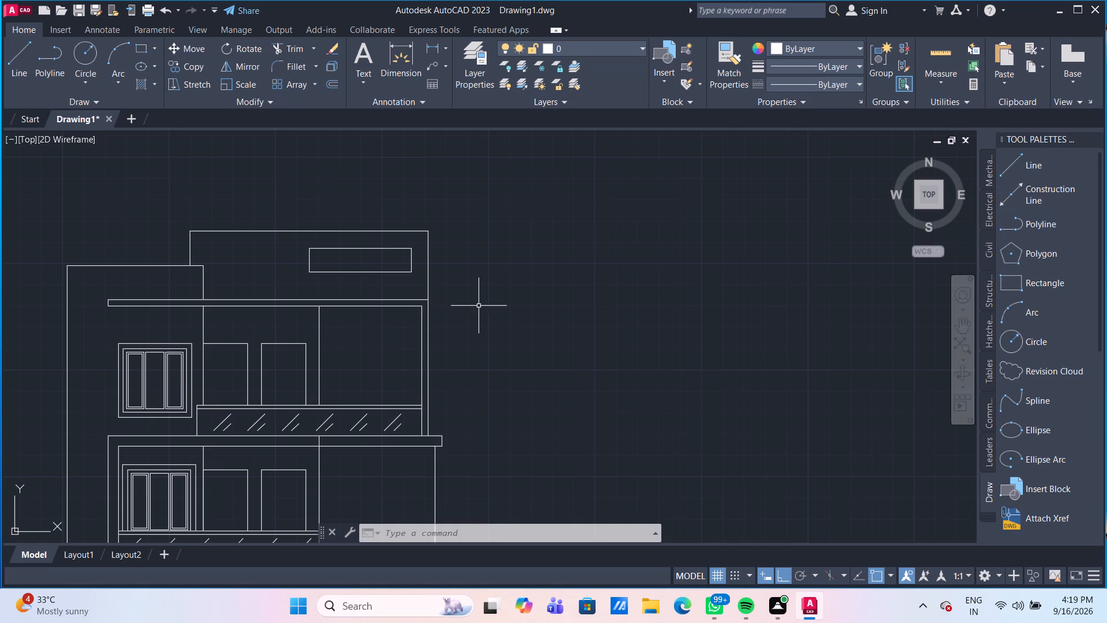
pyautogui.moveTo(455, 475); pyautogui.dragTo(440, 334, button='middle')
pyautogui.moveTo(435, 404); pyautogui.dragTo(439, 326, button='middle')
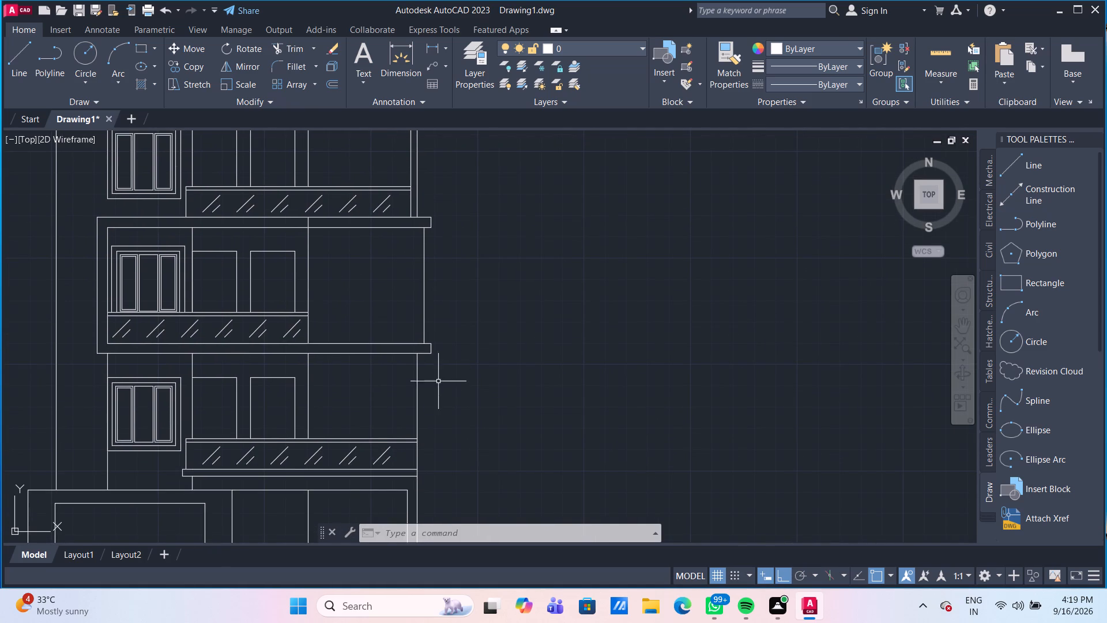
pyautogui.moveTo(405, 412); pyautogui.dragTo(407, 363, button='middle')
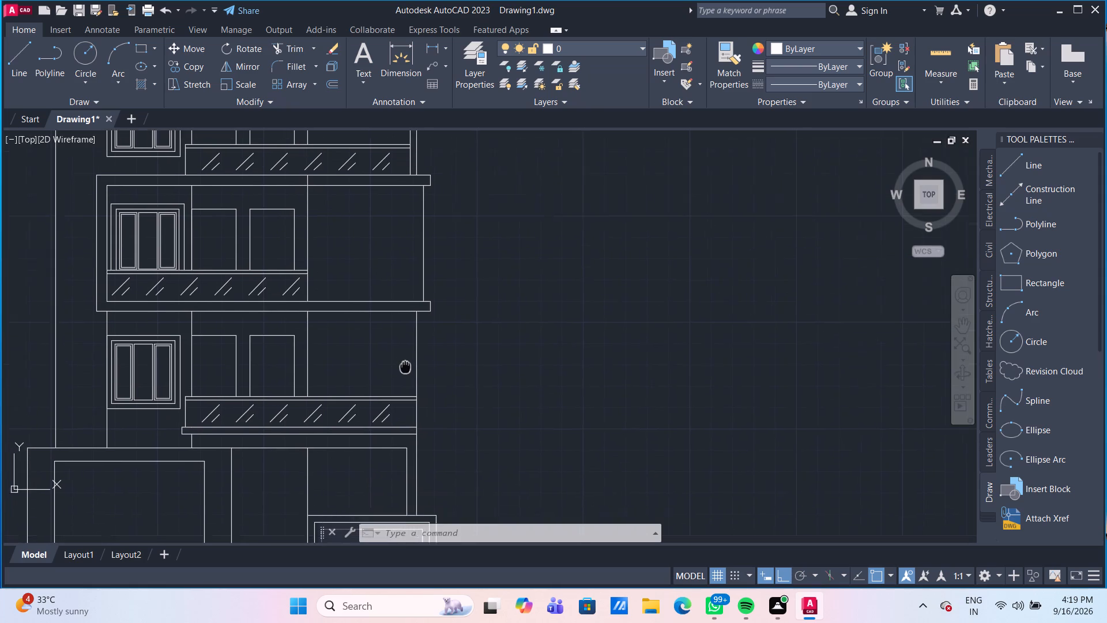
pyautogui.moveTo(407, 363); pyautogui.dragTo(432, 350, button='middle')
pyautogui.scroll(1, 404, 377)
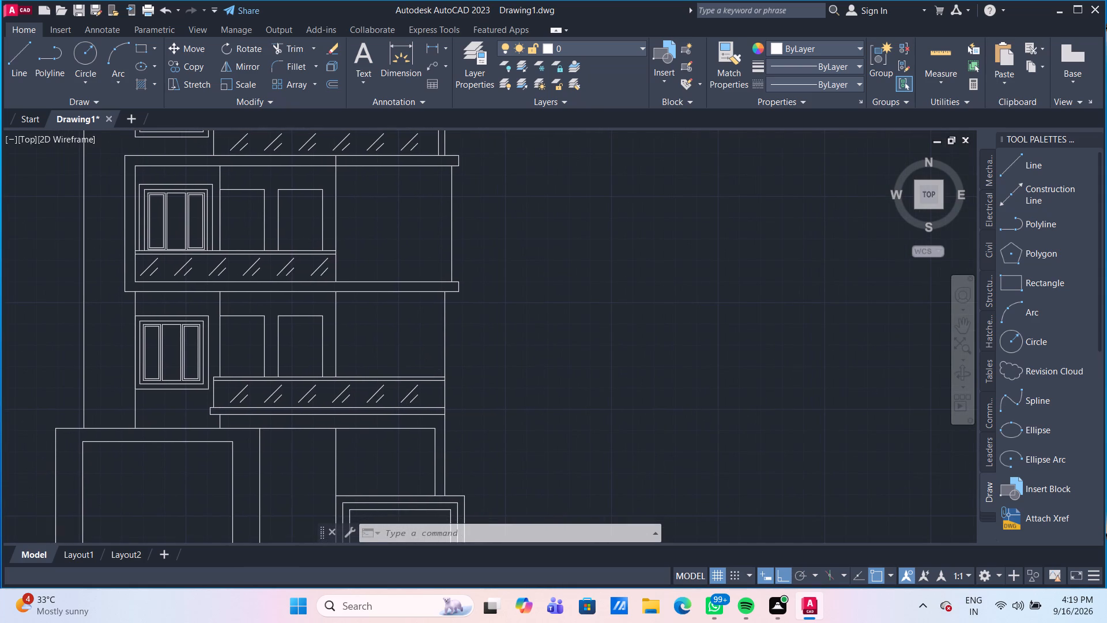
pyautogui.click(468, 332)
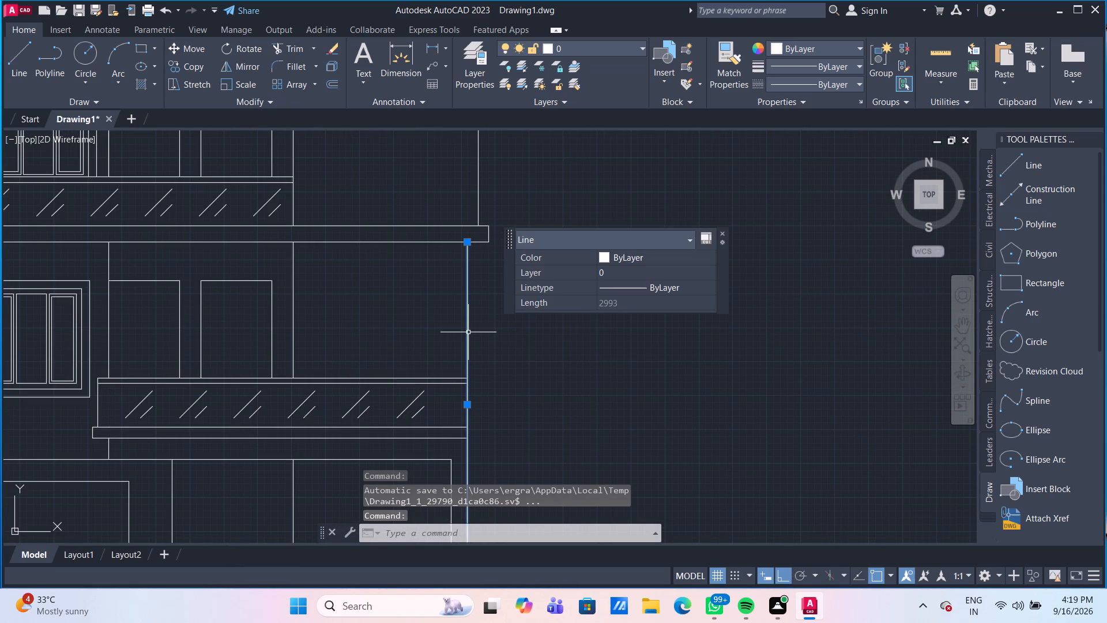
pyautogui.press('Escape')
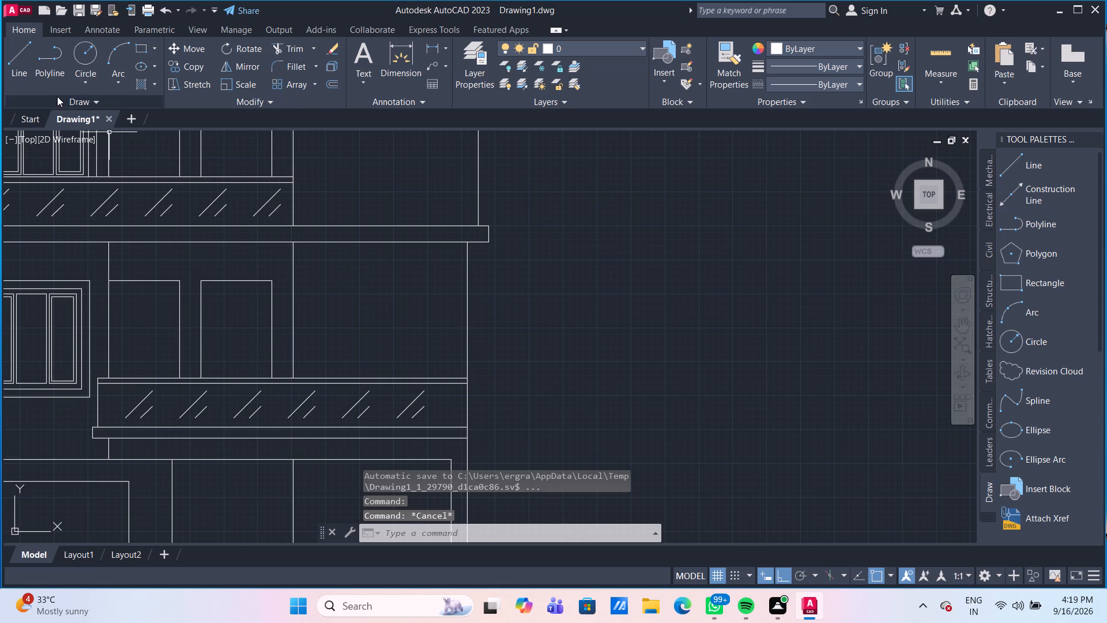
pyautogui.click(31, 54)
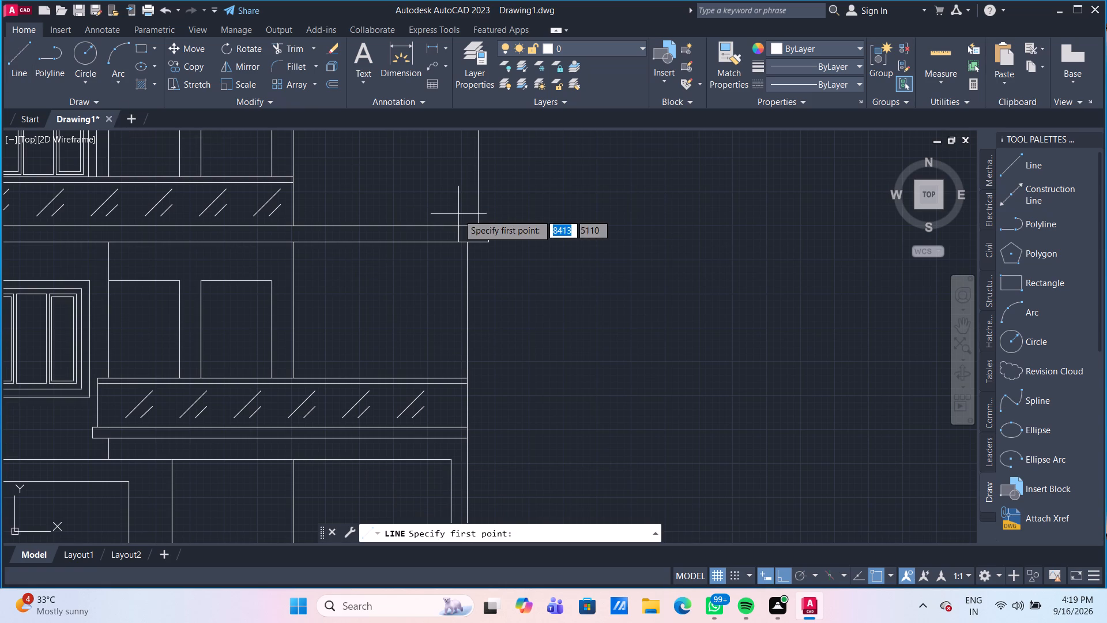
pyautogui.click(467, 246)
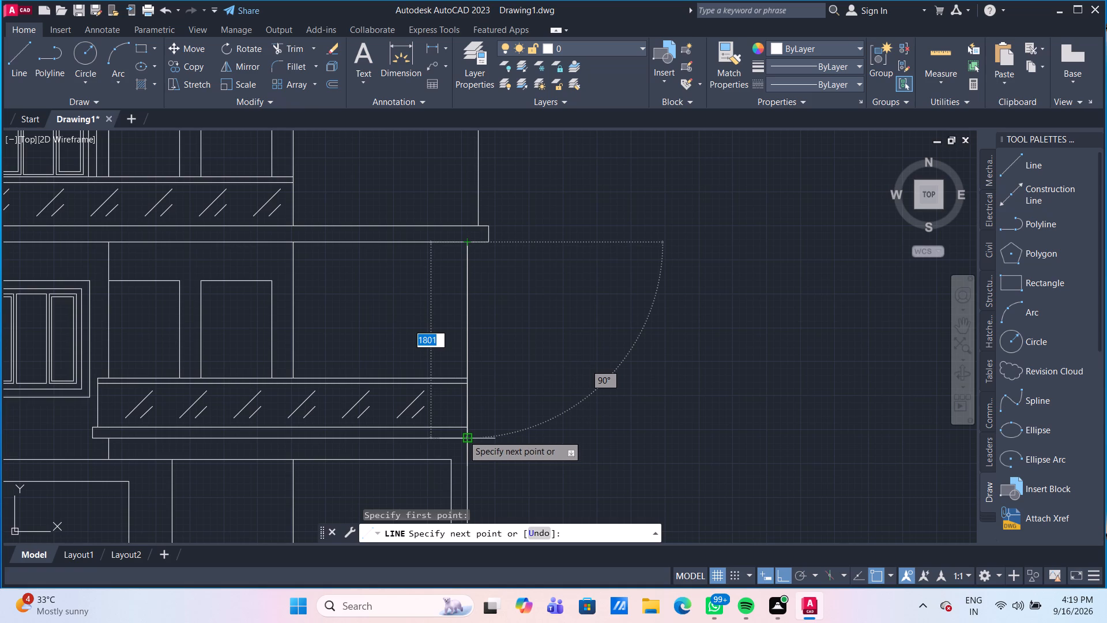
pyautogui.click(467, 426)
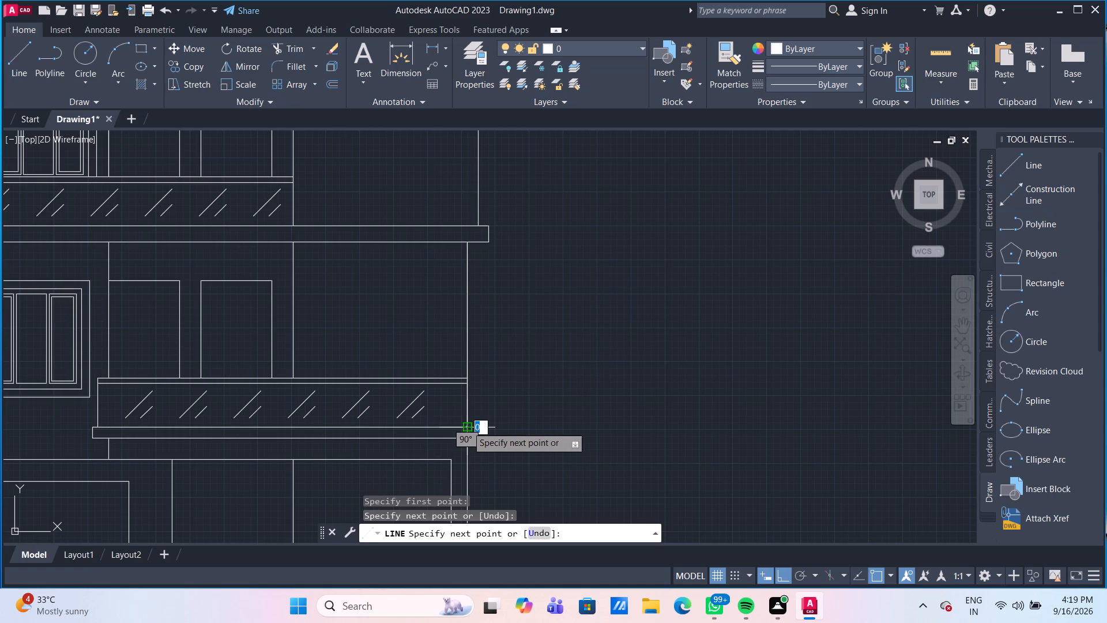
pyautogui.press('Escape')
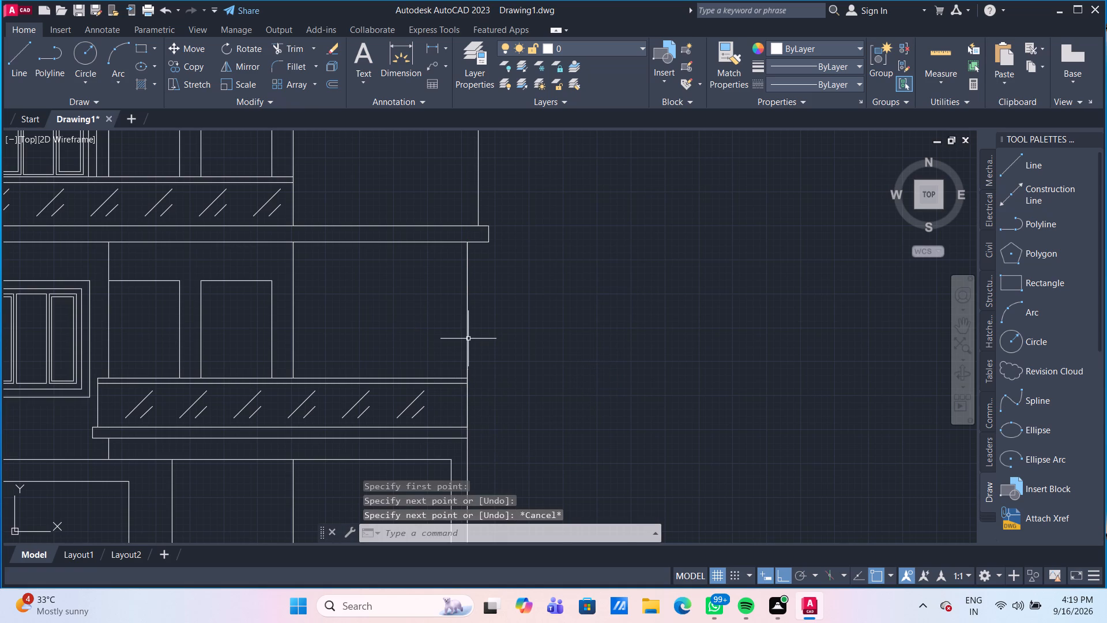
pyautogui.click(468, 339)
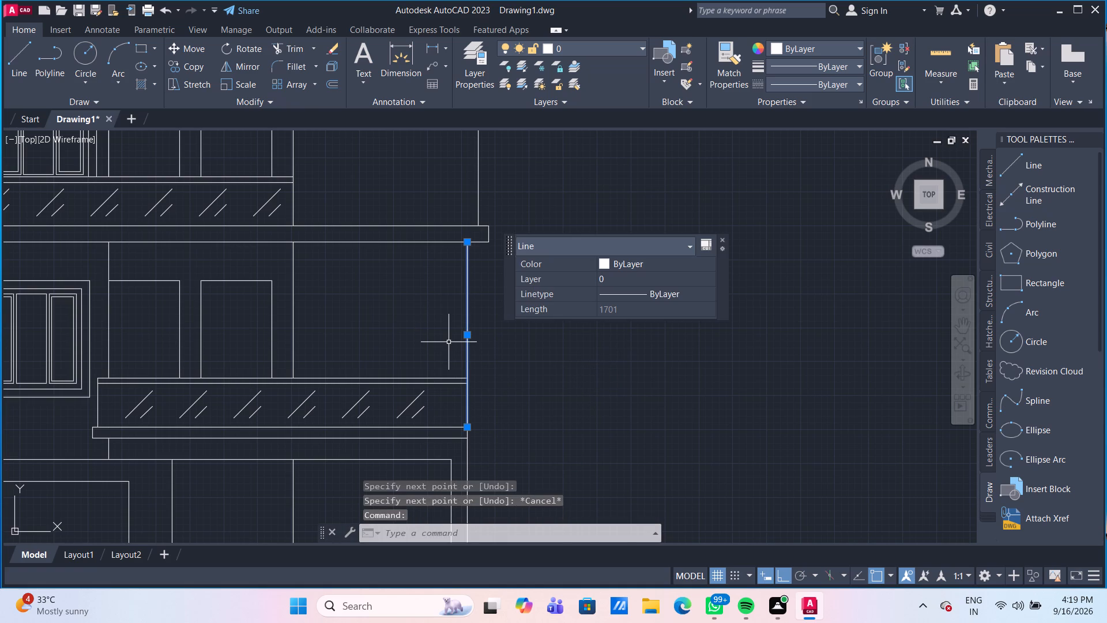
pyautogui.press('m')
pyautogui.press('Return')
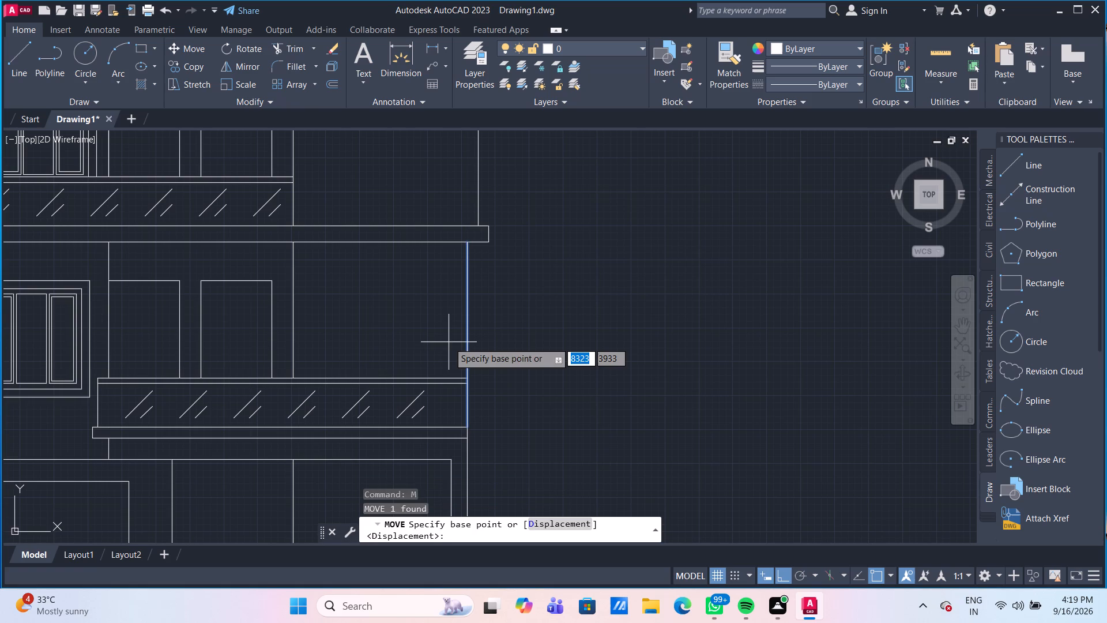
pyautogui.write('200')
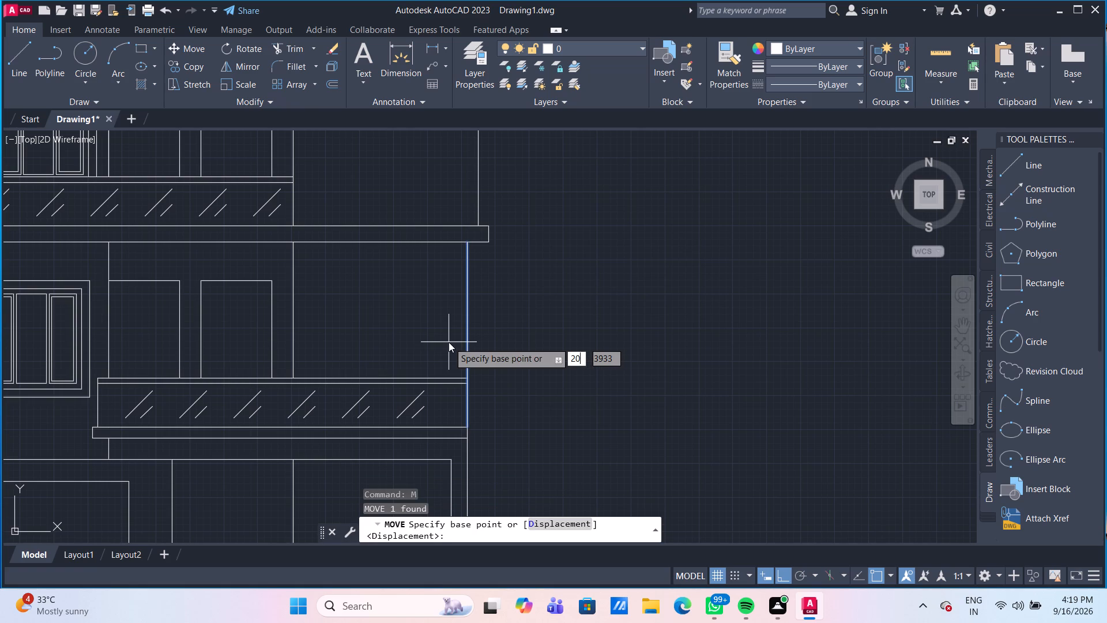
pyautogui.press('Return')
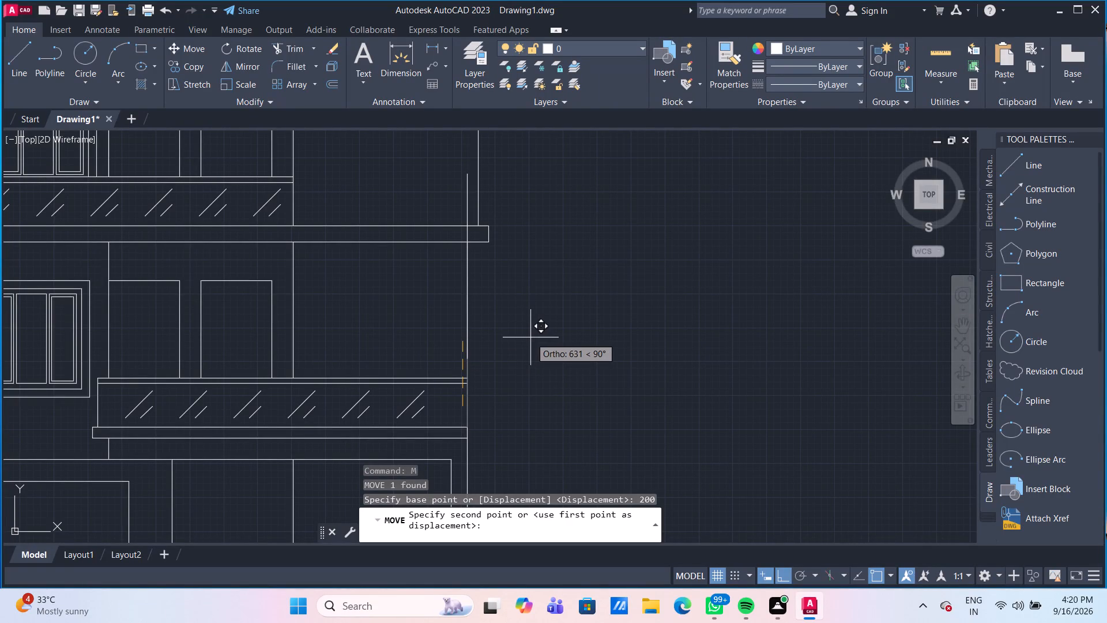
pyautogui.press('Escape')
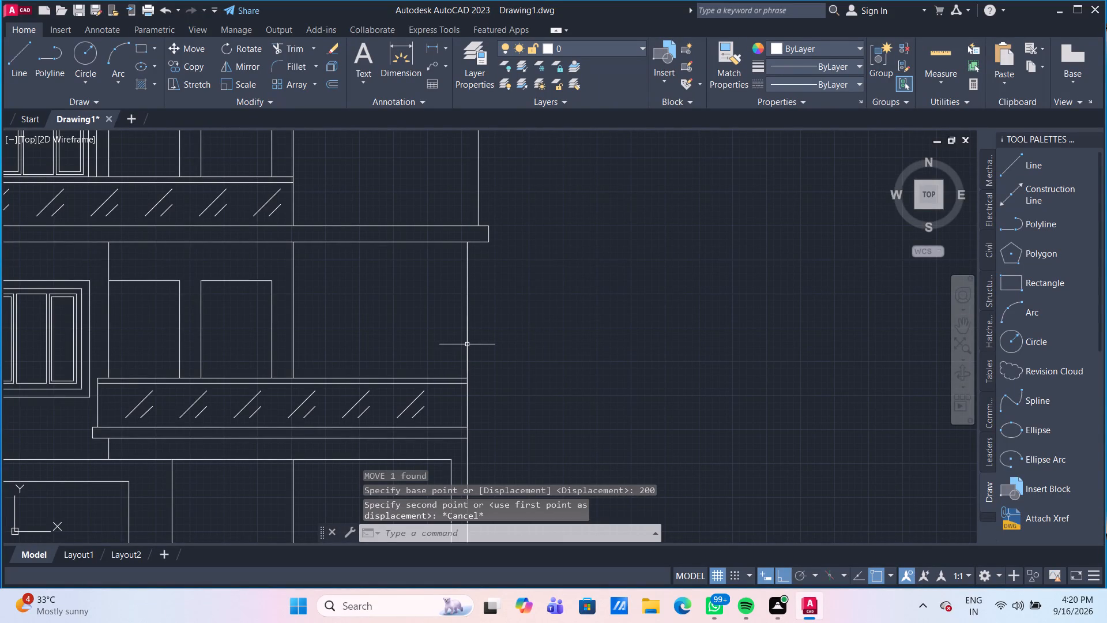
# Move the 1701 mm vertical line 200 mm to the left of the lower storey's right edge.
pyautogui.click(467, 344)
pyautogui.press('m')
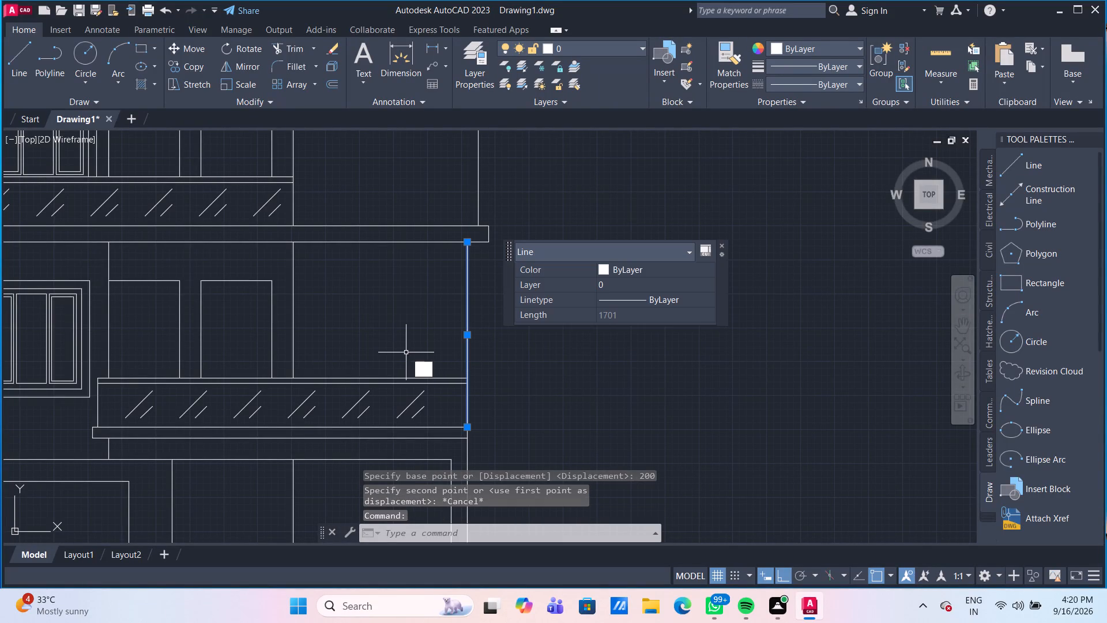
pyautogui.press('Return')
pyautogui.scroll(2, 455, 431)
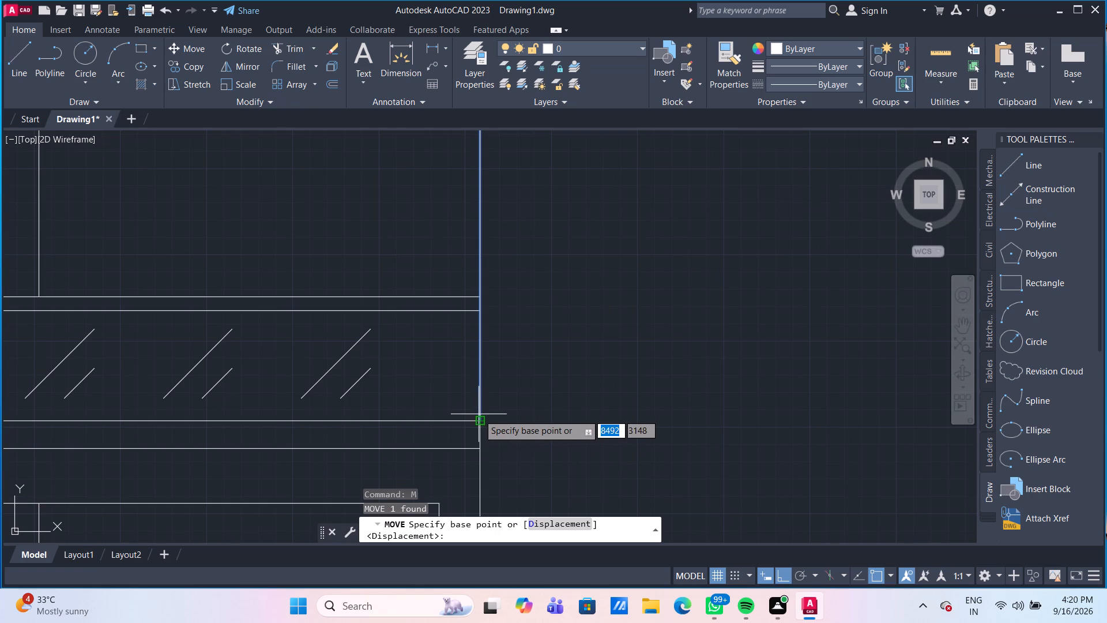
pyautogui.click(480, 421)
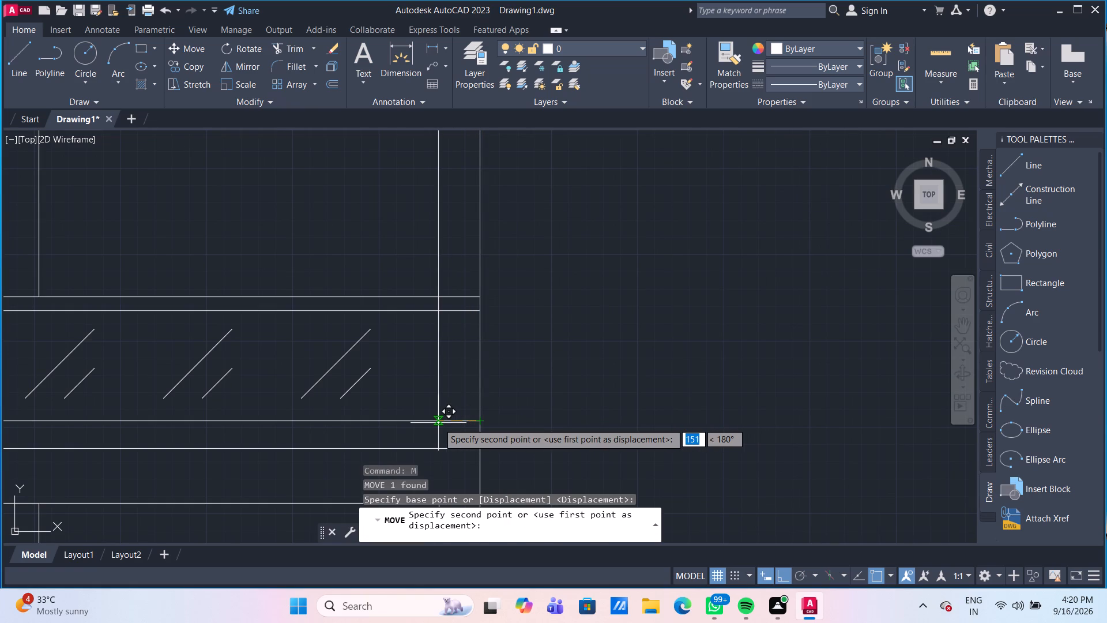
pyautogui.write('200')
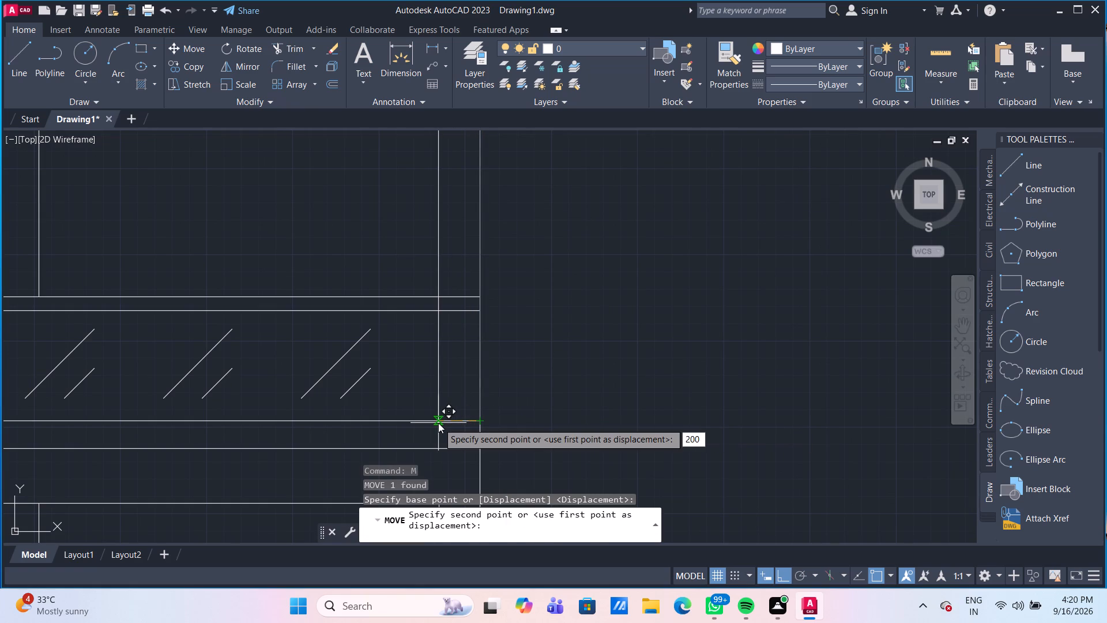
pyautogui.press('Return')
pyautogui.scroll(-2, 478, 433)
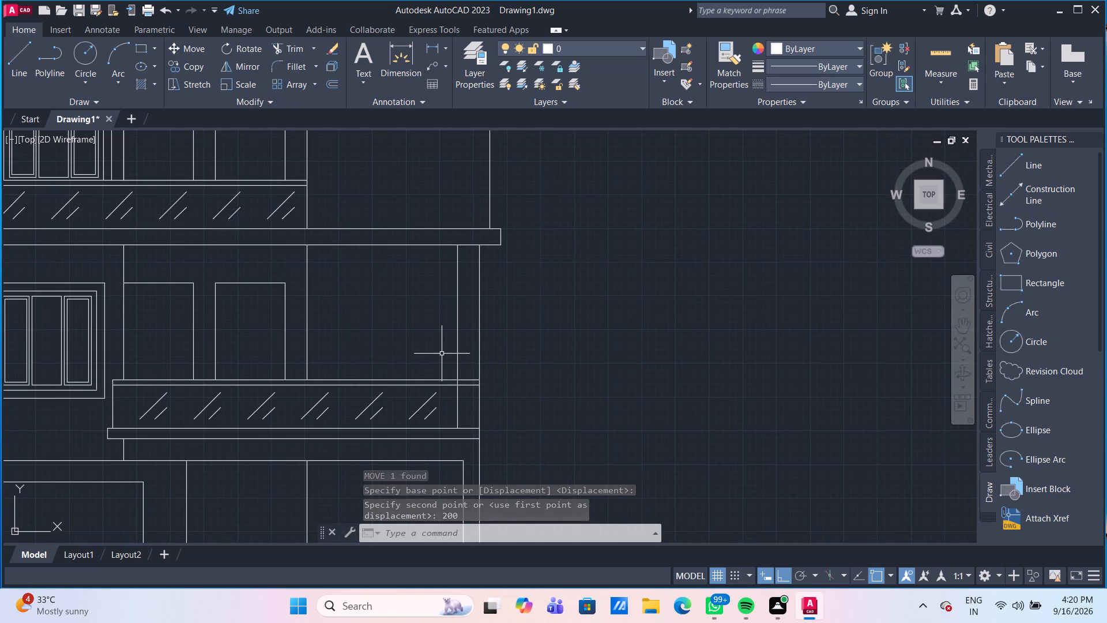
# Offset the moved vertical line 75 mm to the left using the Through option.
pyautogui.press('o')
pyautogui.press('Return')
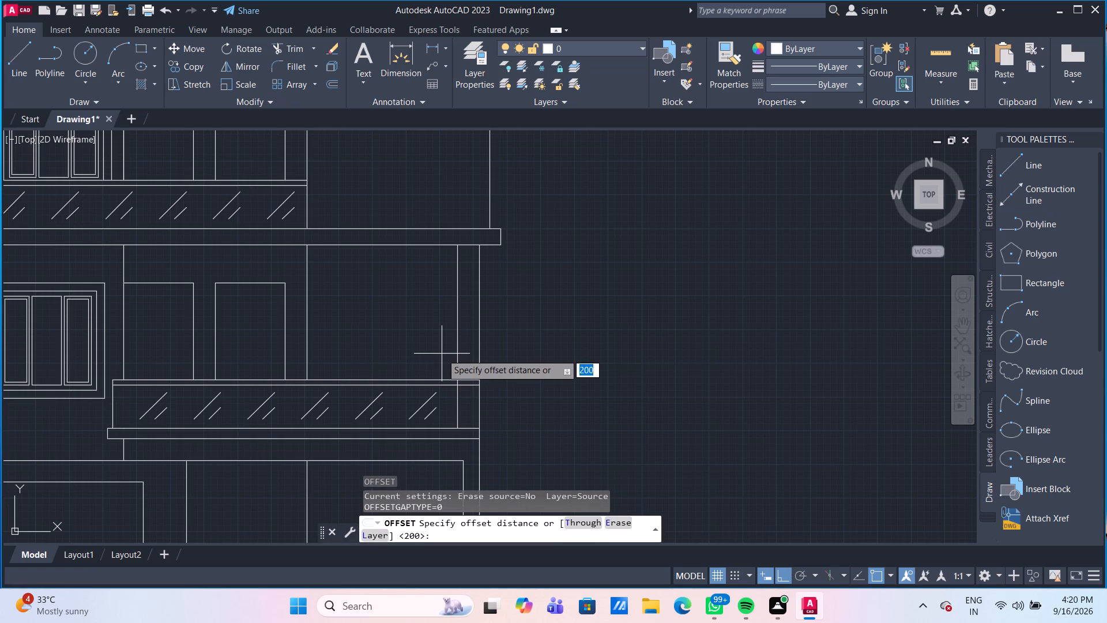
pyautogui.click(579, 523)
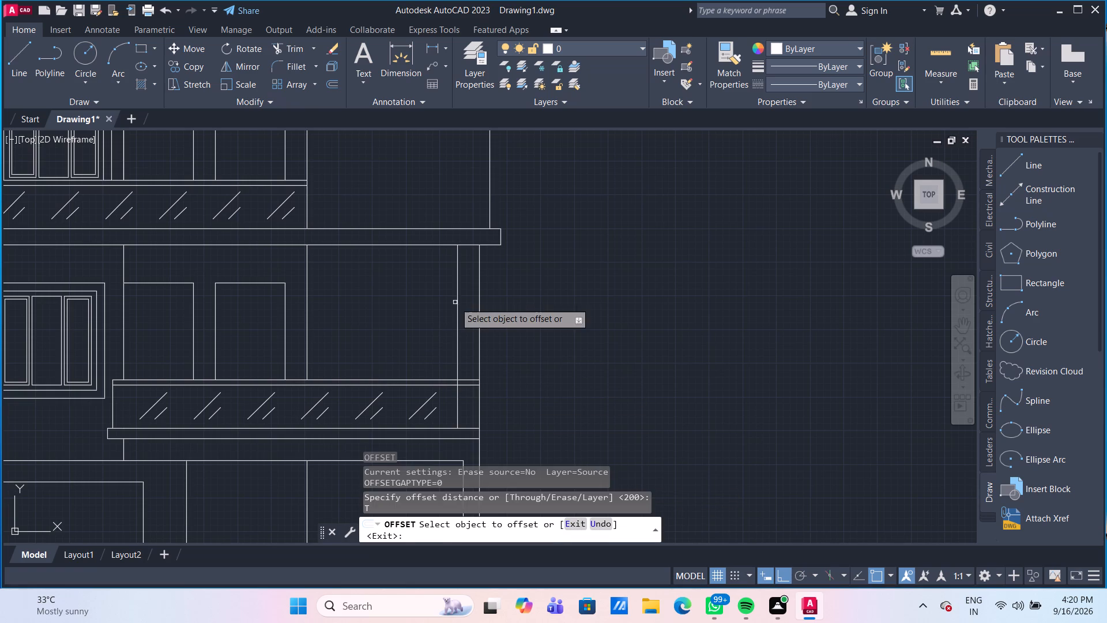
pyautogui.click(458, 302)
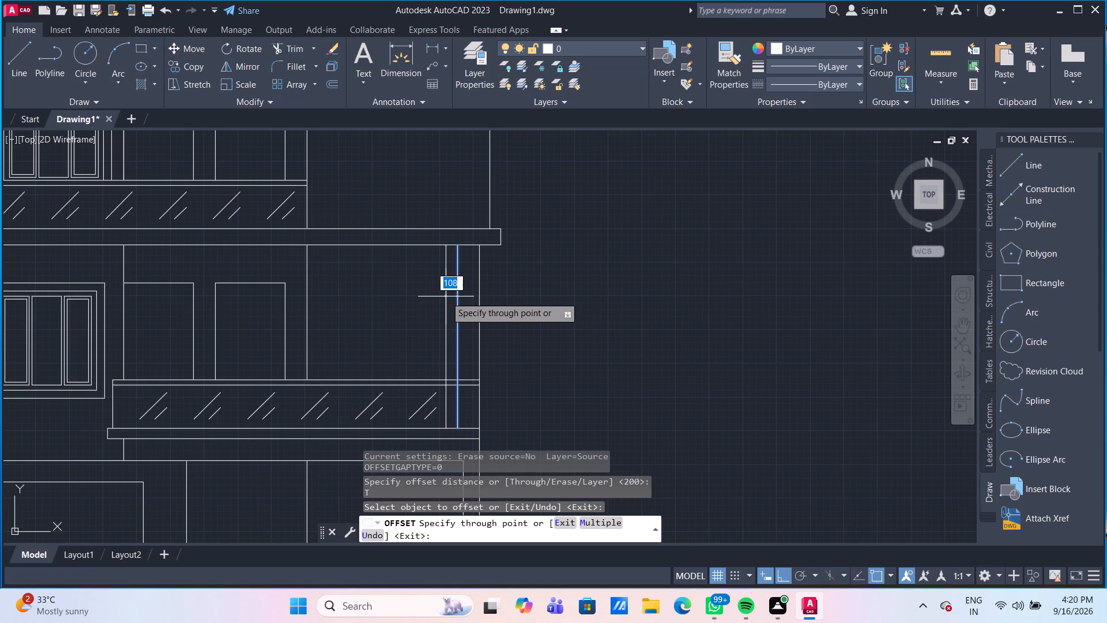
pyautogui.write('75')
pyautogui.press('Return')
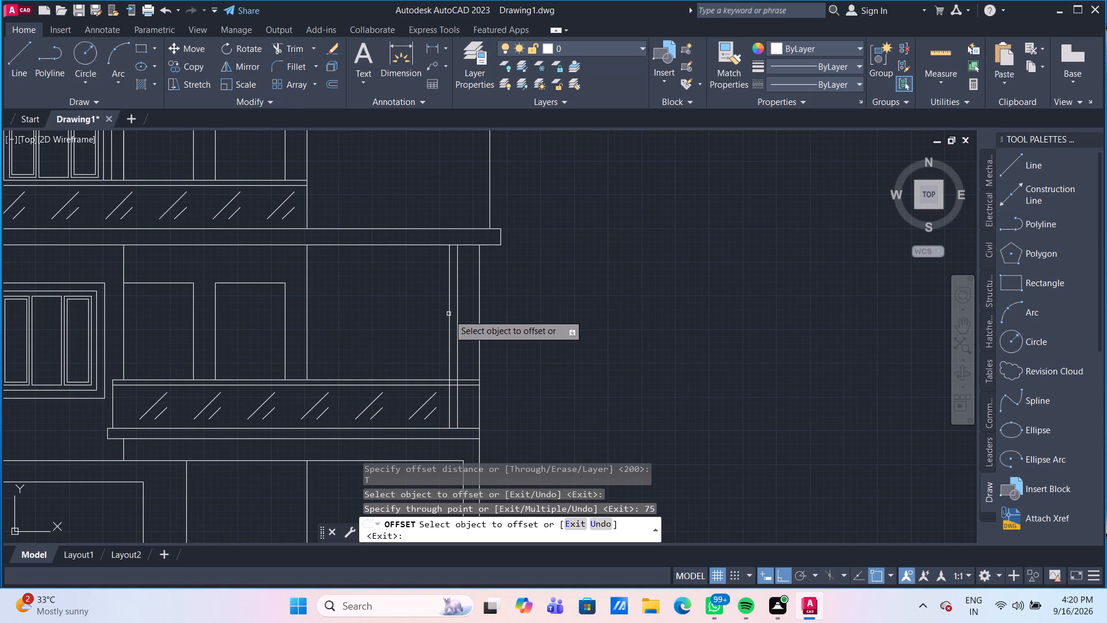
# Add a second pair of vertical lines by offsetting the newest line 150 mm left, and that copy 75 mm left.
pyautogui.click(450, 316)
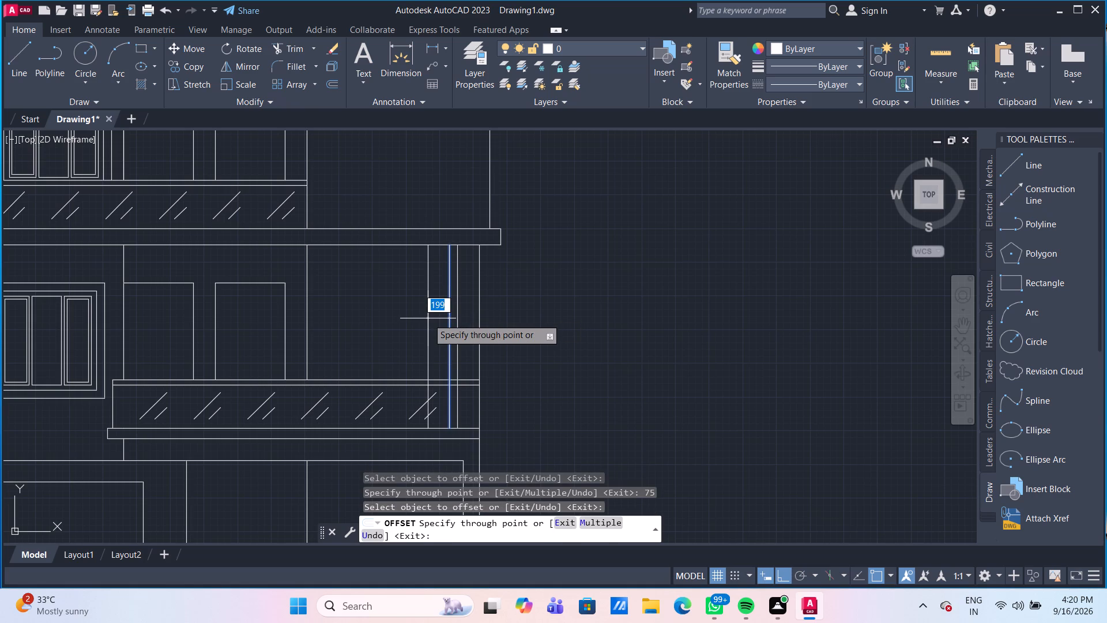
pyautogui.write('150')
pyautogui.press('Return')
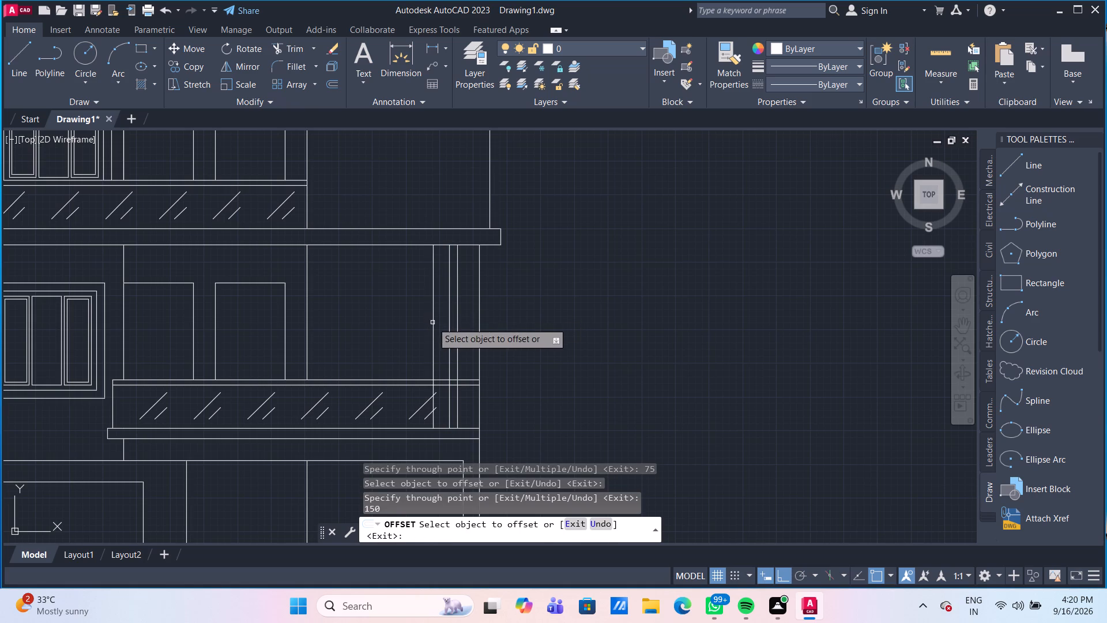
pyautogui.click(432, 322)
pyautogui.write('75')
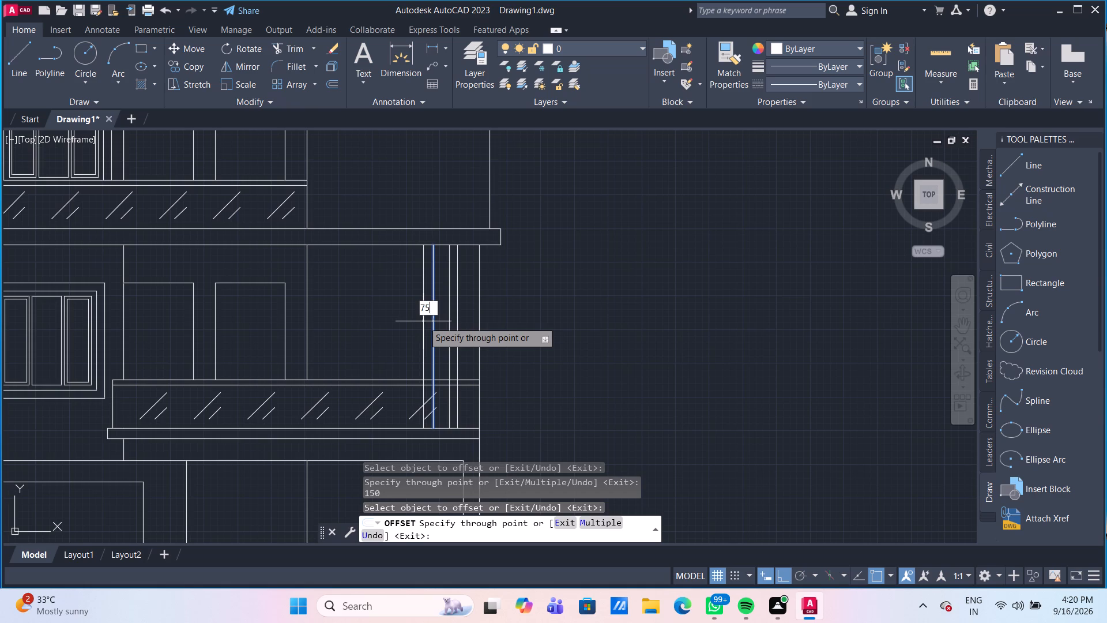
pyautogui.press('Return')
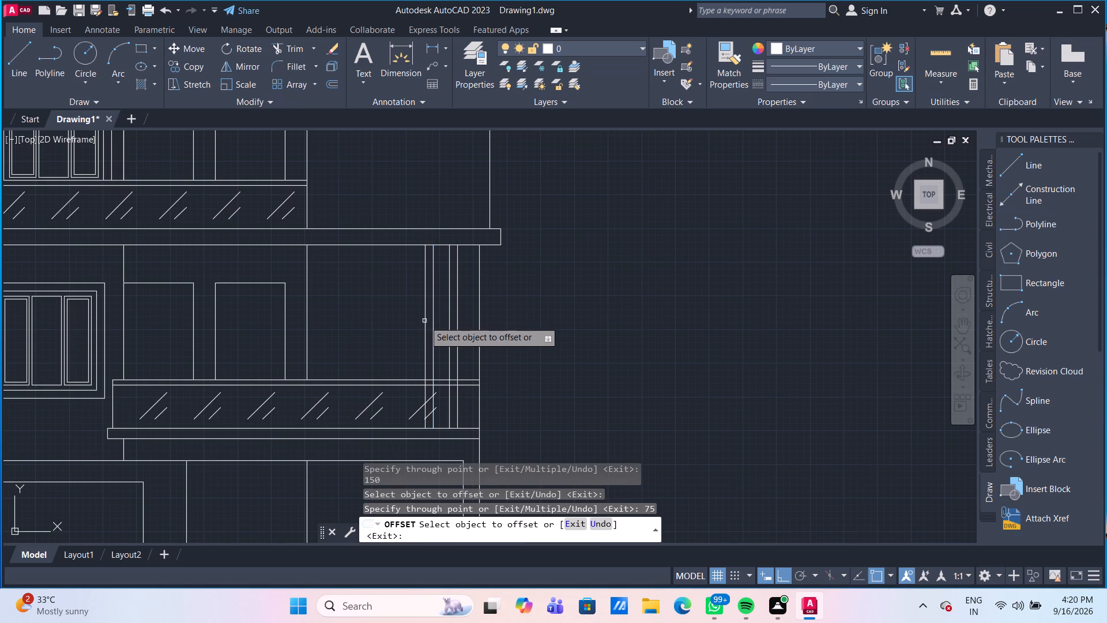
# Add a third pair of vertical lines by offsetting the leftmost strip line 150 mm left, and that copy 75 mm left.
pyautogui.click(426, 322)
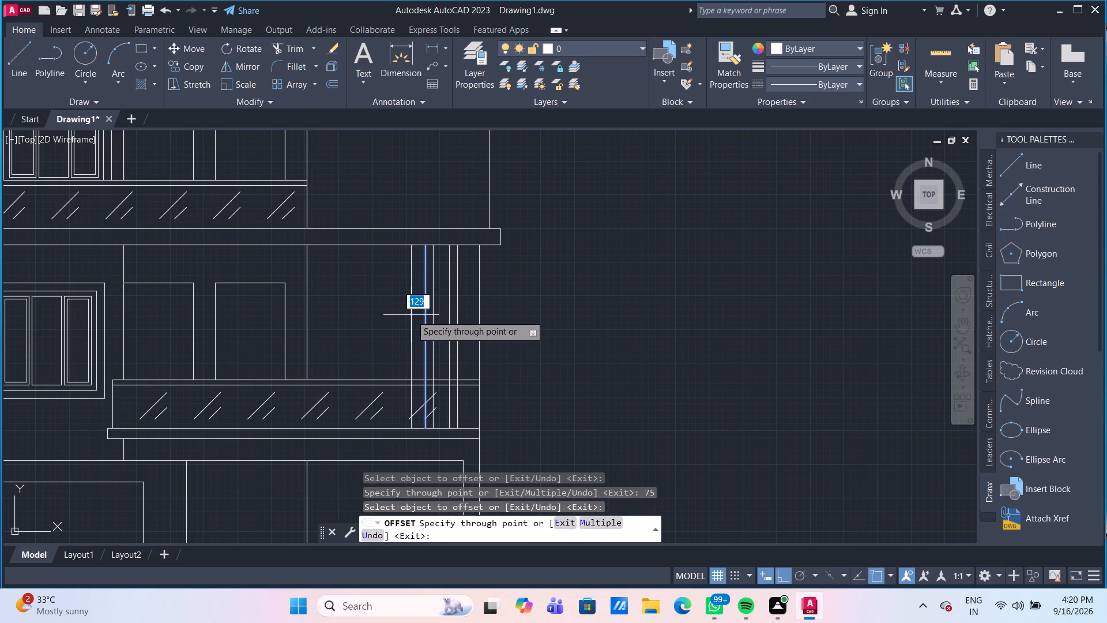
pyautogui.write('150')
pyautogui.press('Return')
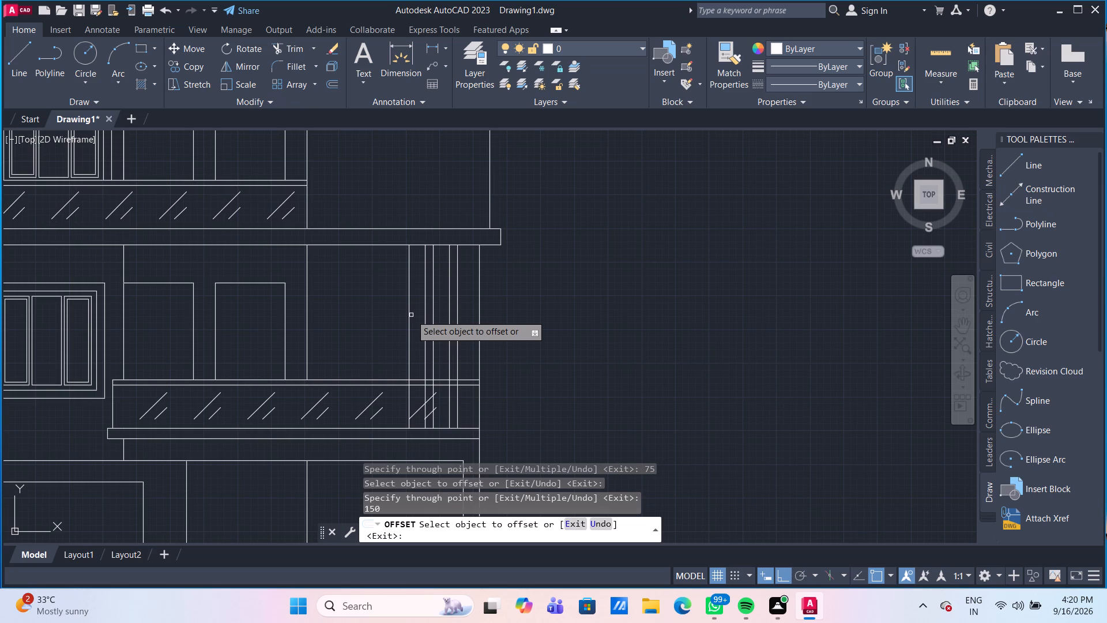
pyautogui.click(408, 317)
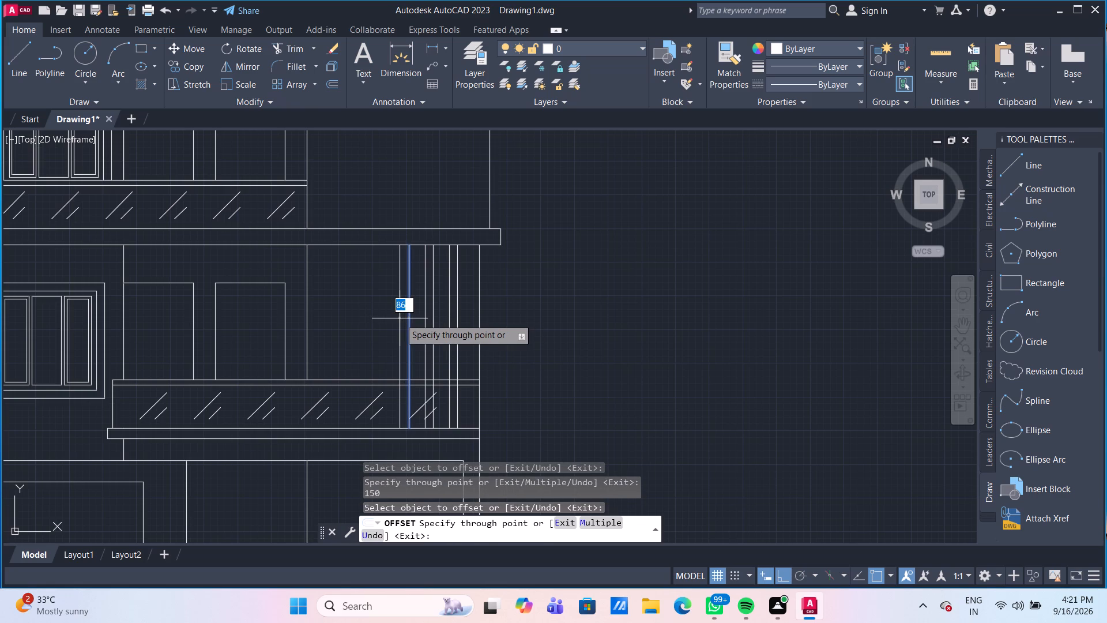
pyautogui.write('75')
pyautogui.press('Return')
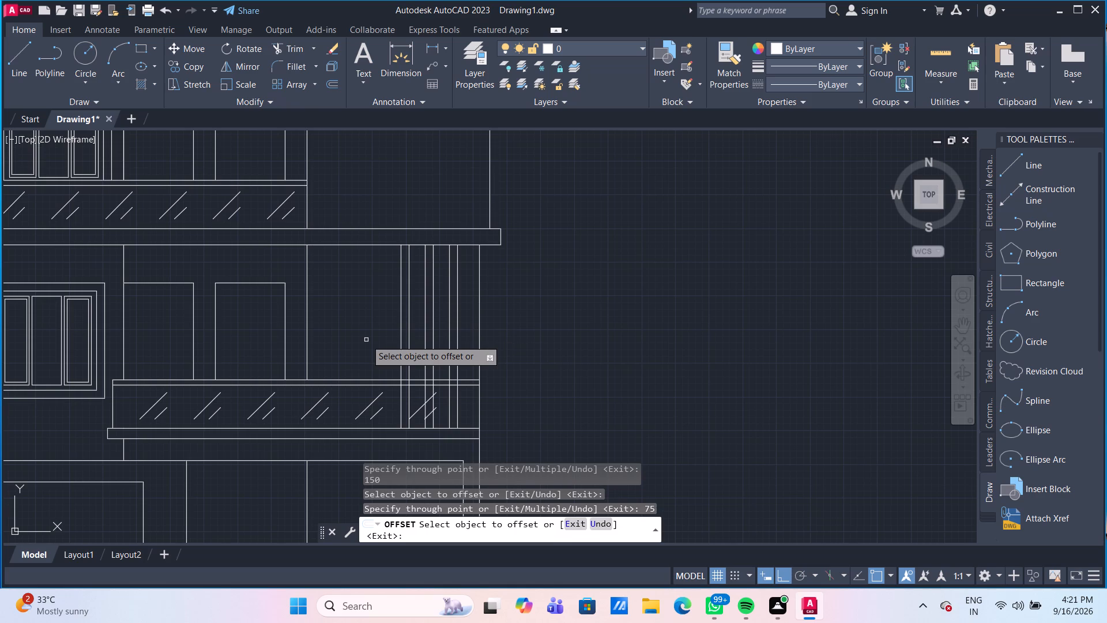
pyautogui.press('Escape')
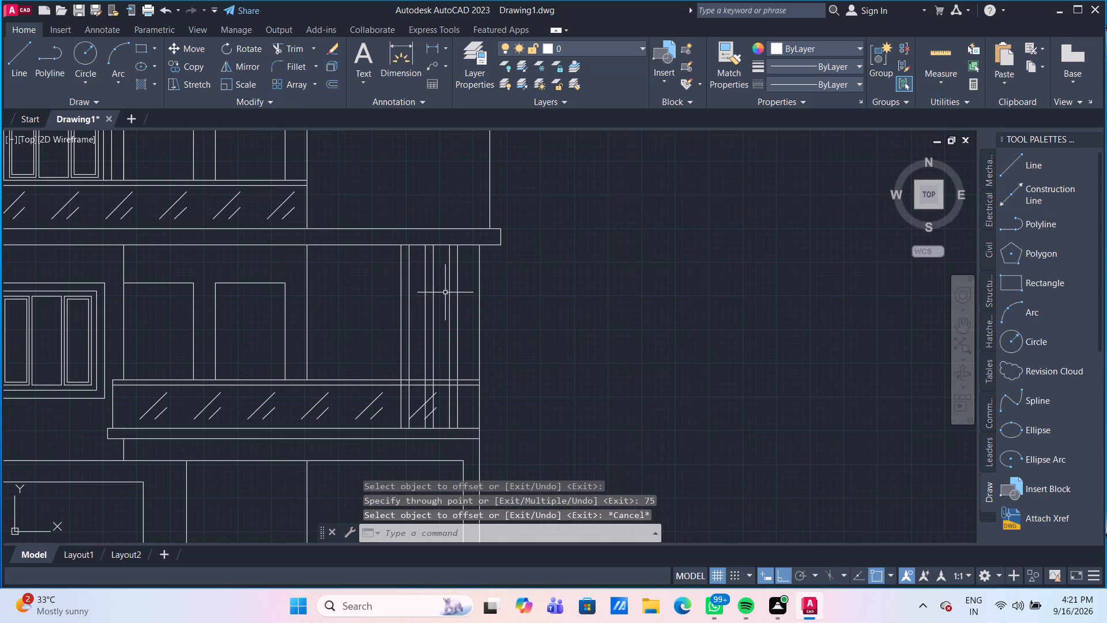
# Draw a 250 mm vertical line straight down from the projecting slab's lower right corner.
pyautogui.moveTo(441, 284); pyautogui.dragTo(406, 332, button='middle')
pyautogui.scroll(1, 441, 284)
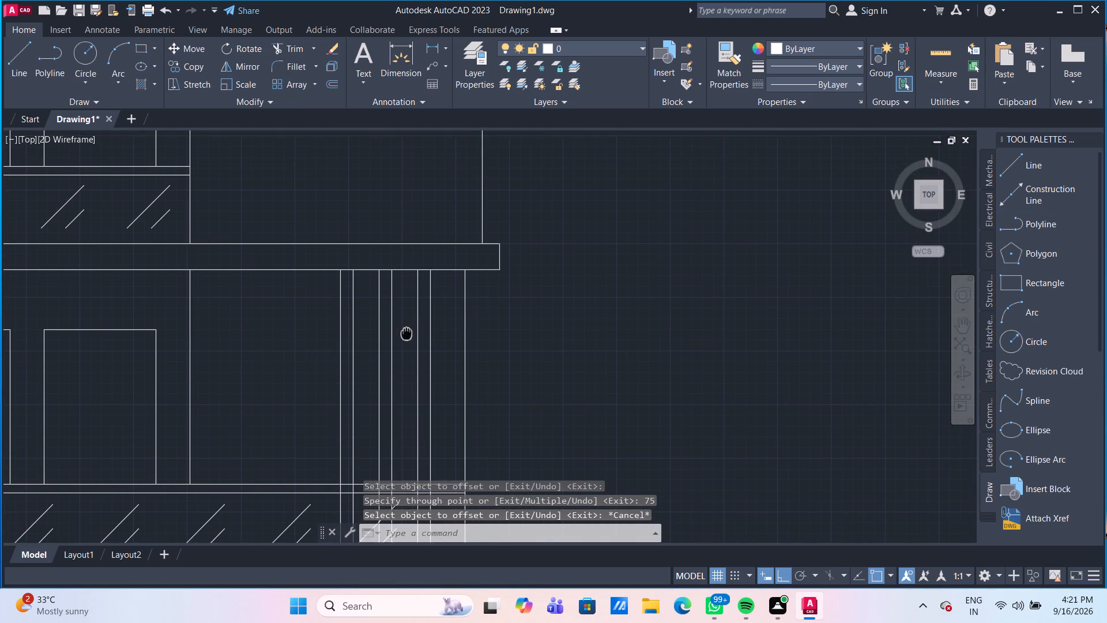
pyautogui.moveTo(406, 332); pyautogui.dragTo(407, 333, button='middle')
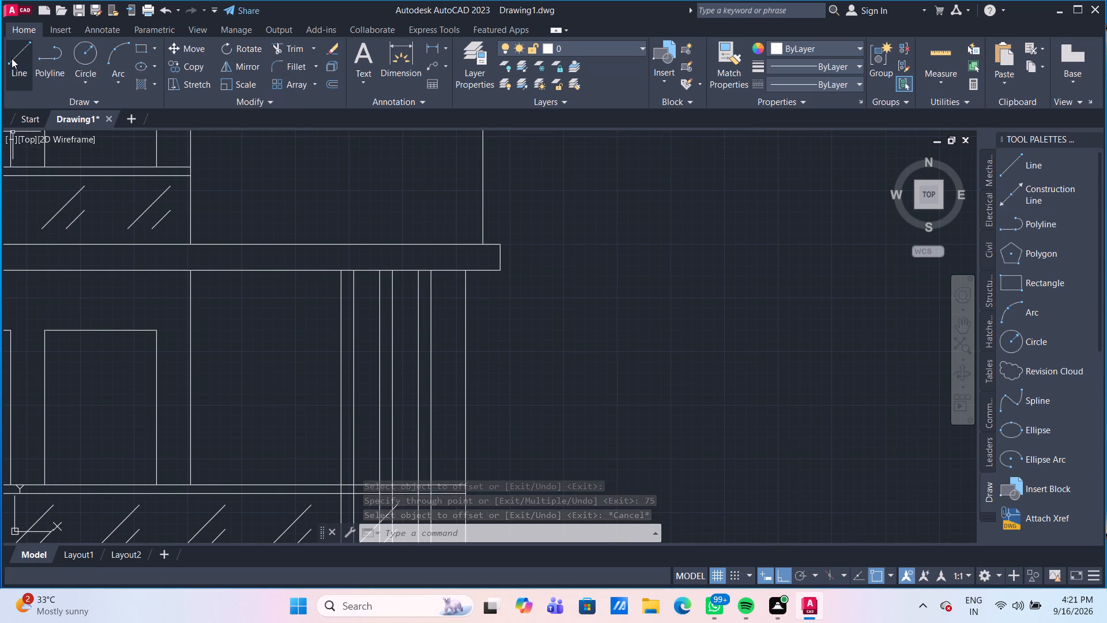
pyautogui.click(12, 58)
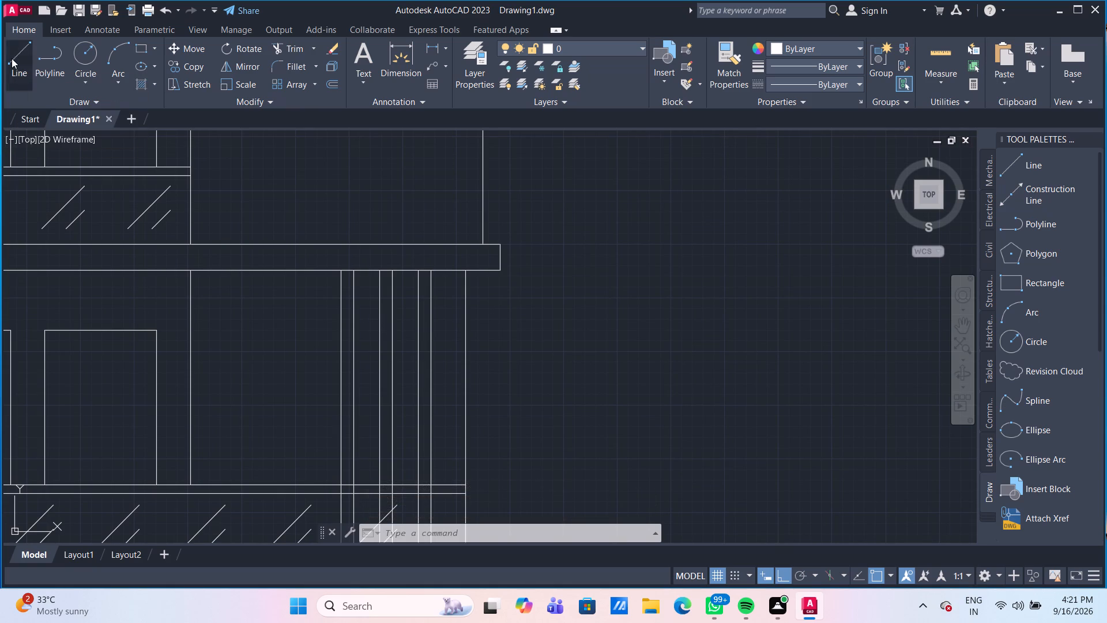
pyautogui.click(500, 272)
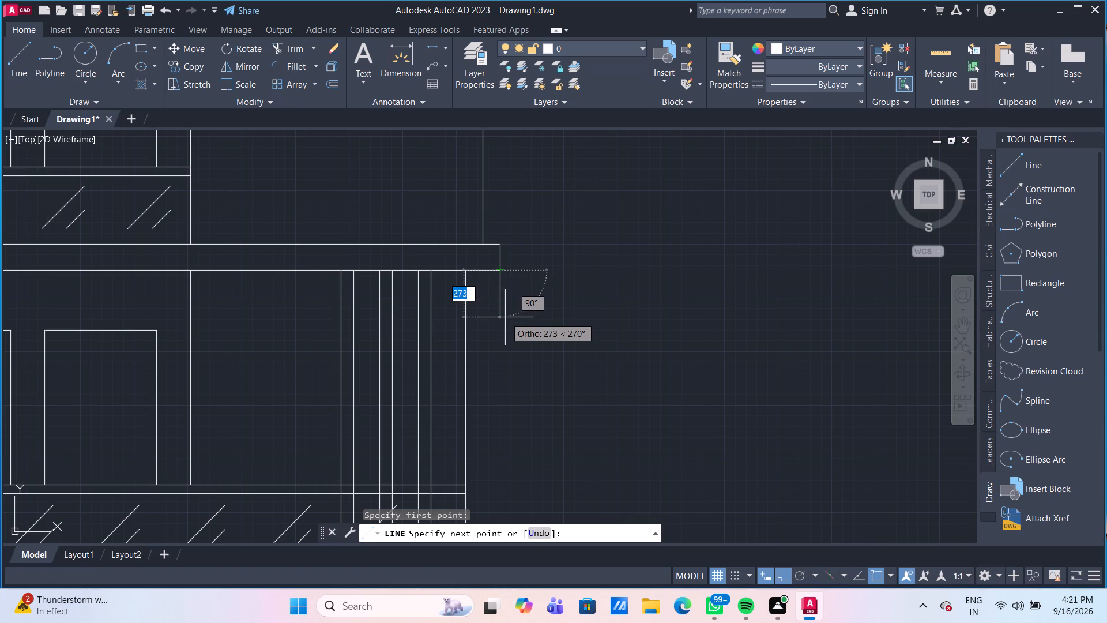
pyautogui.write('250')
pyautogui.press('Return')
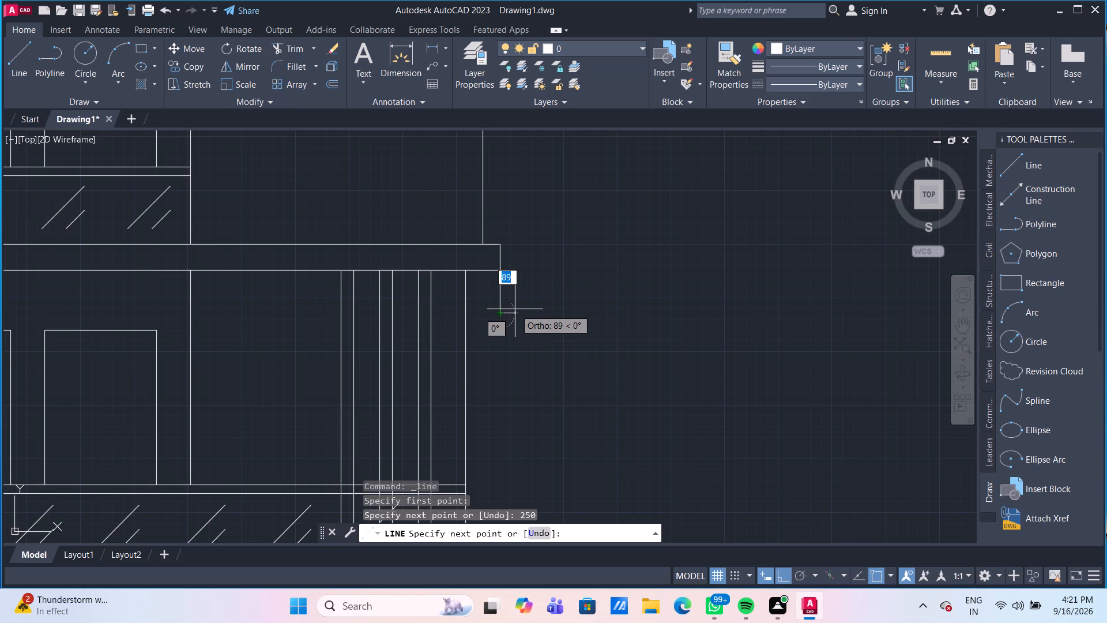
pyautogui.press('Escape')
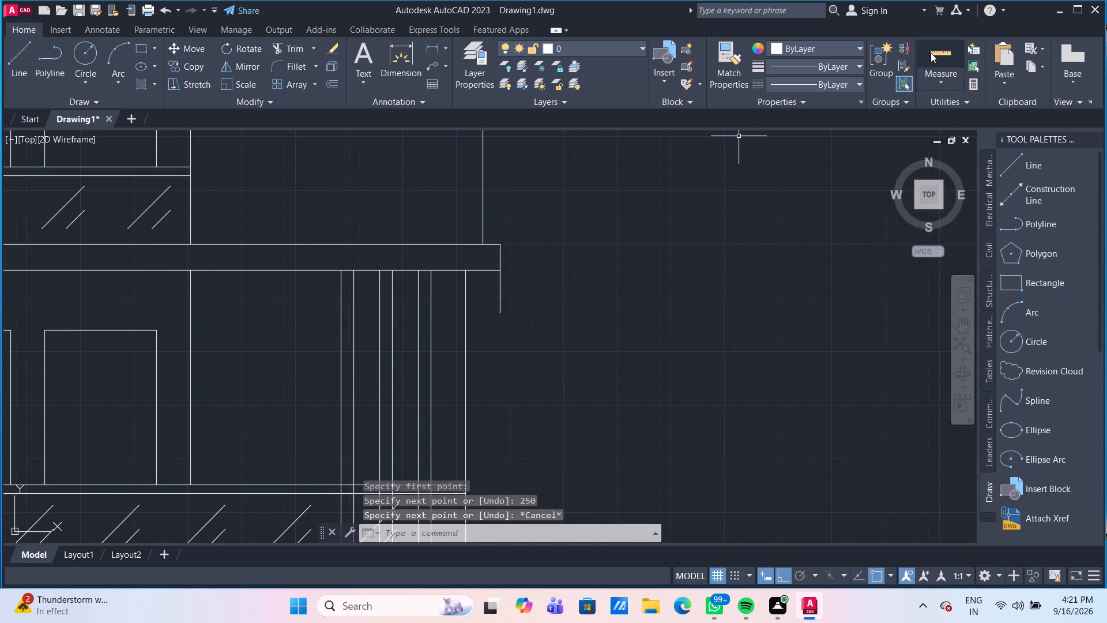
# Measure the projecting slab's thickness near its right end.
pyautogui.click(931, 52)
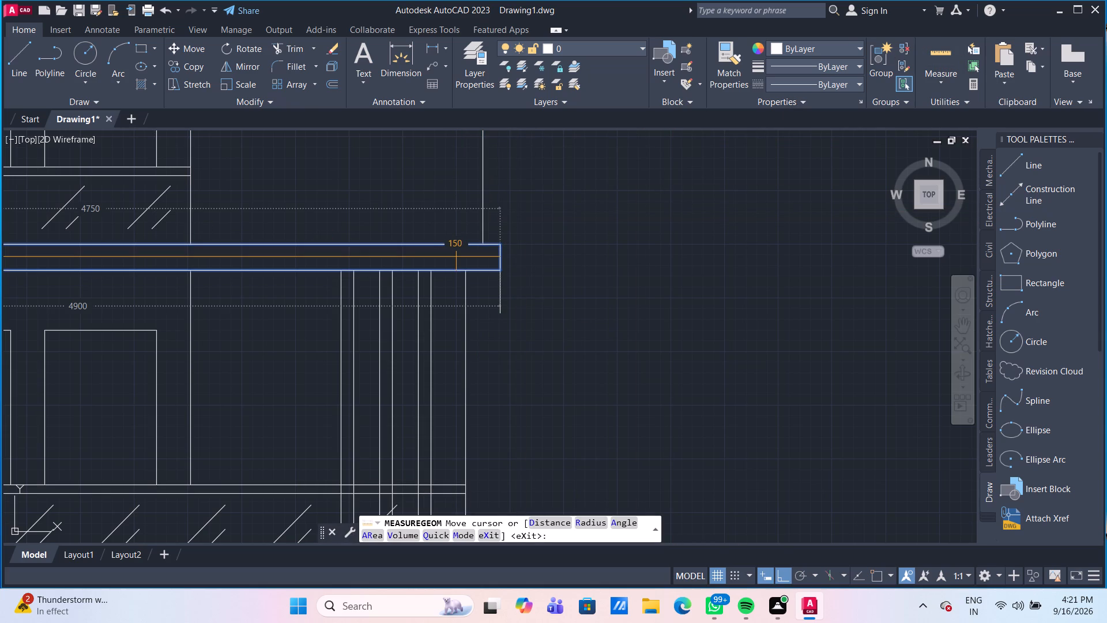
pyautogui.press('Escape')
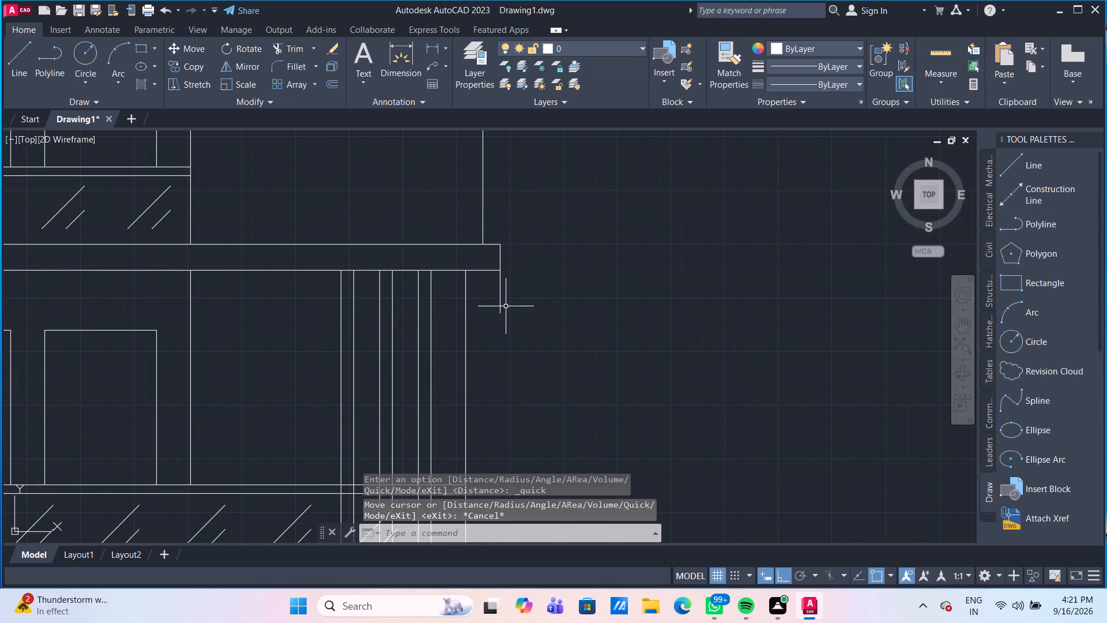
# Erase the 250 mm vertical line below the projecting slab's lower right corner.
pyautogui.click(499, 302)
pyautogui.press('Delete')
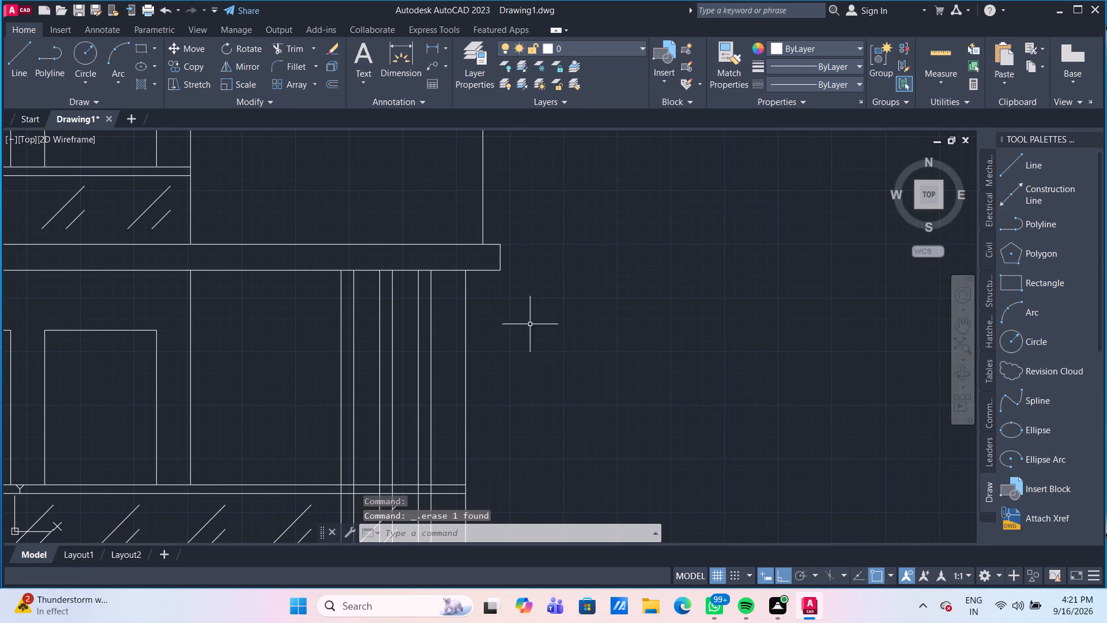
# Draw a line 150 mm down from the projecting slab's lower right corner, continuing about 1156 mm left across the vertical strips.
pyautogui.click(9, 49)
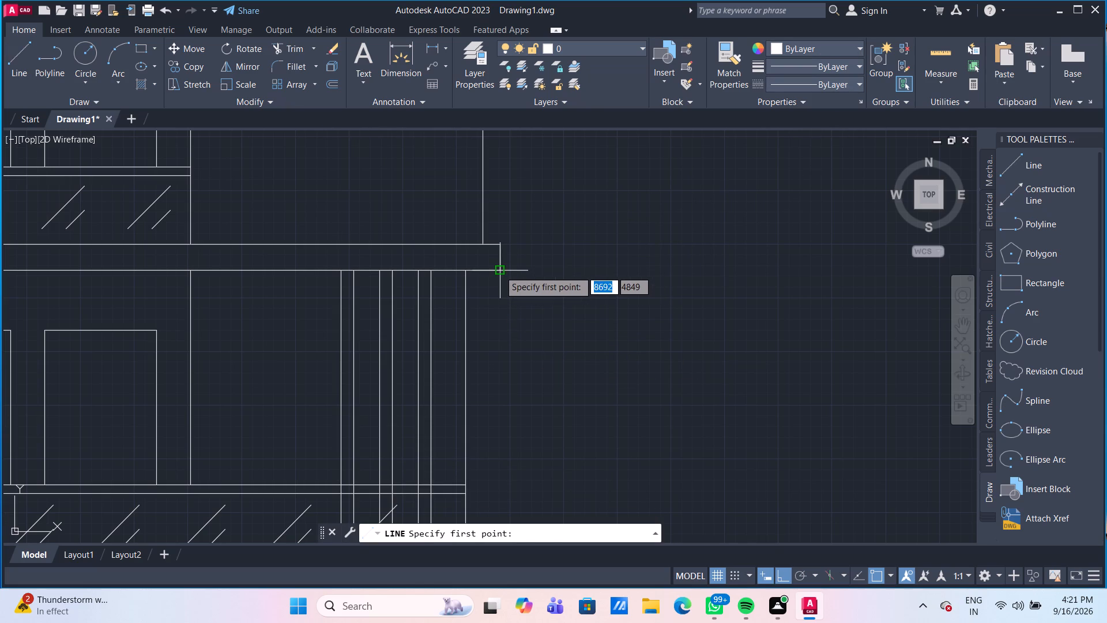
pyautogui.click(499, 271)
pyautogui.write('150')
pyautogui.press('Return')
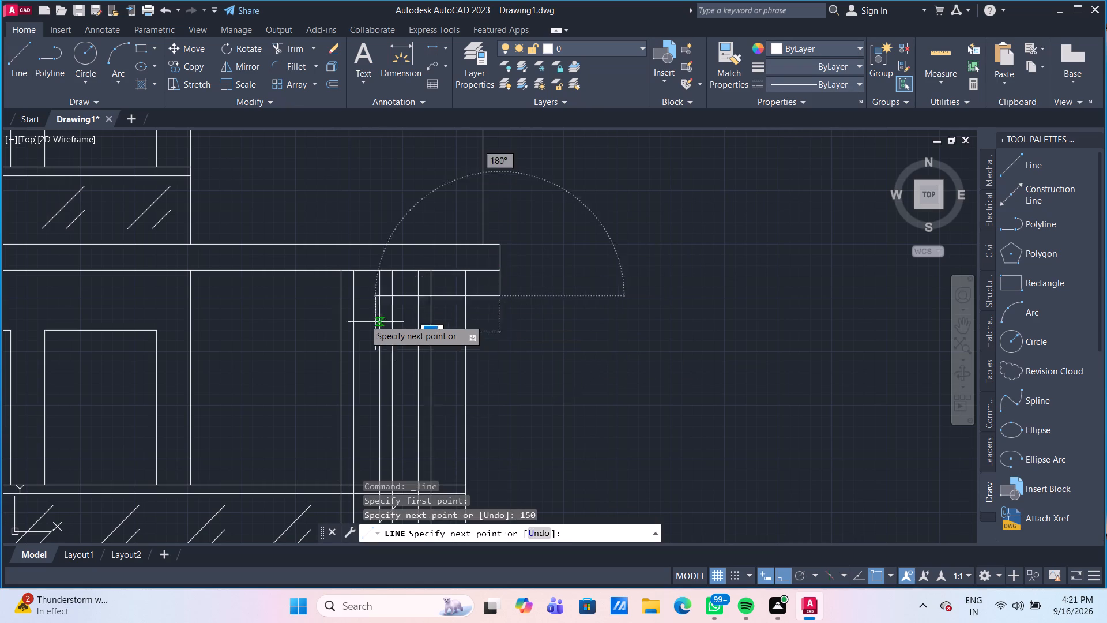
pyautogui.click(301, 297)
pyautogui.press('Escape')
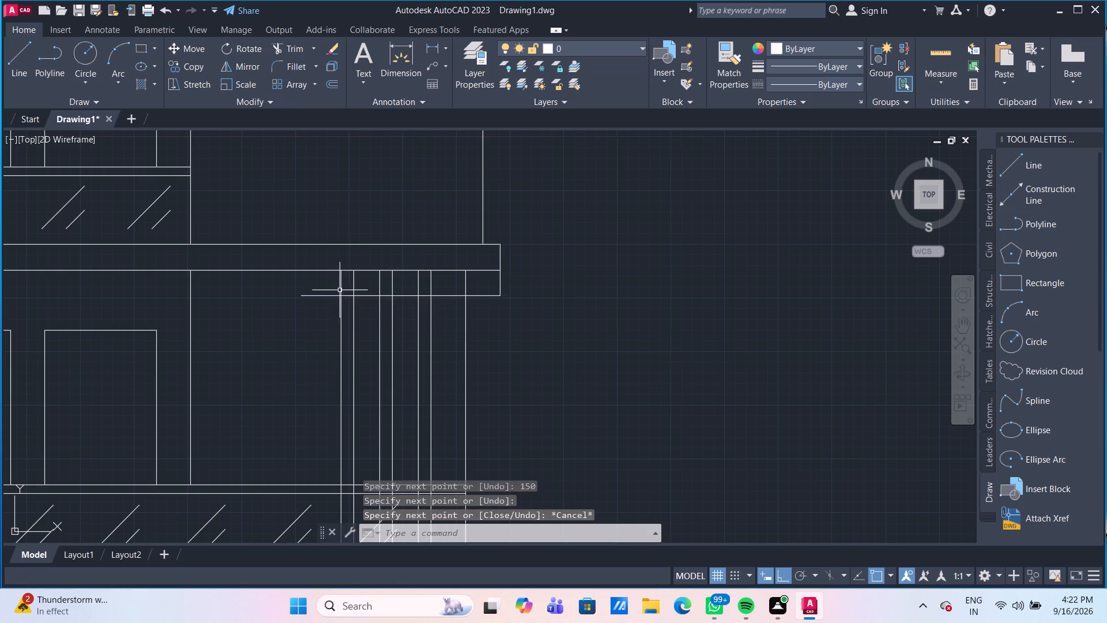
# Trim the guide lines and strip ends below the projecting slab, leaving three strips with closed tops 150 mm beneath it.
pyautogui.scroll(1, 327, 336)
pyautogui.moveTo(312, 312); pyautogui.dragTo(313, 314, button='middle')
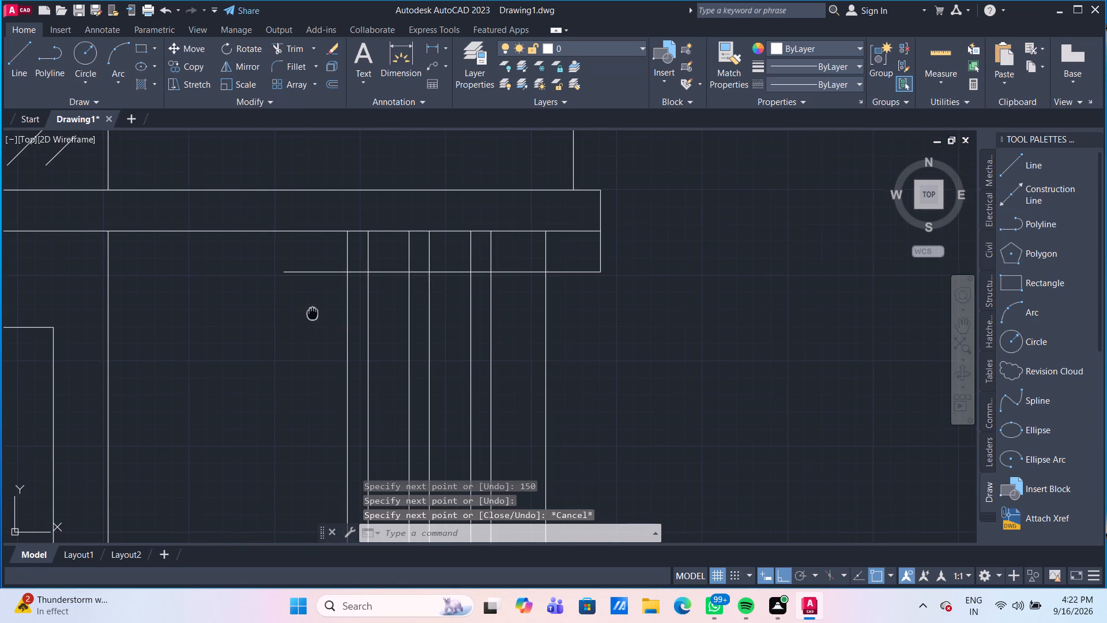
pyautogui.moveTo(313, 314); pyautogui.dragTo(234, 361, button='middle')
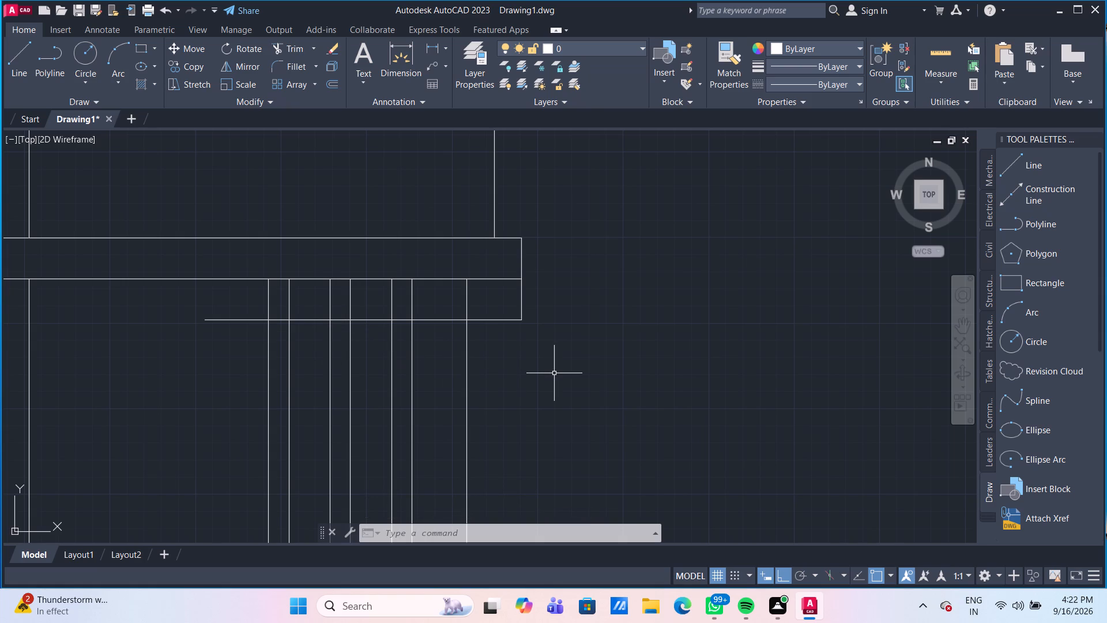
pyautogui.write('TR')
pyautogui.press('Return')
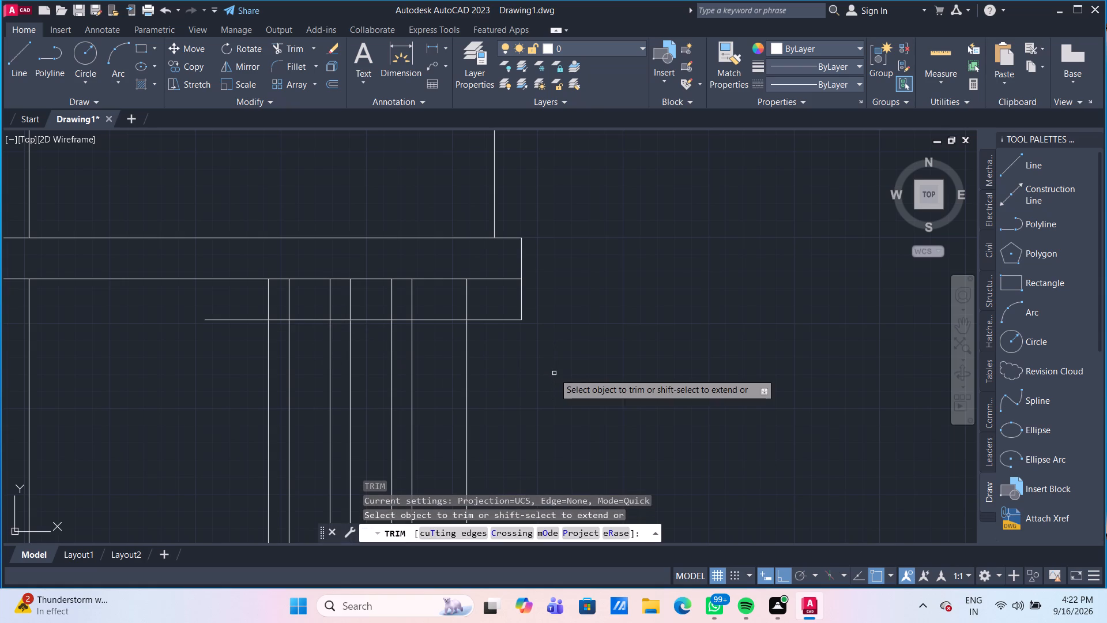
pyautogui.click(510, 352)
pyautogui.click(499, 309)
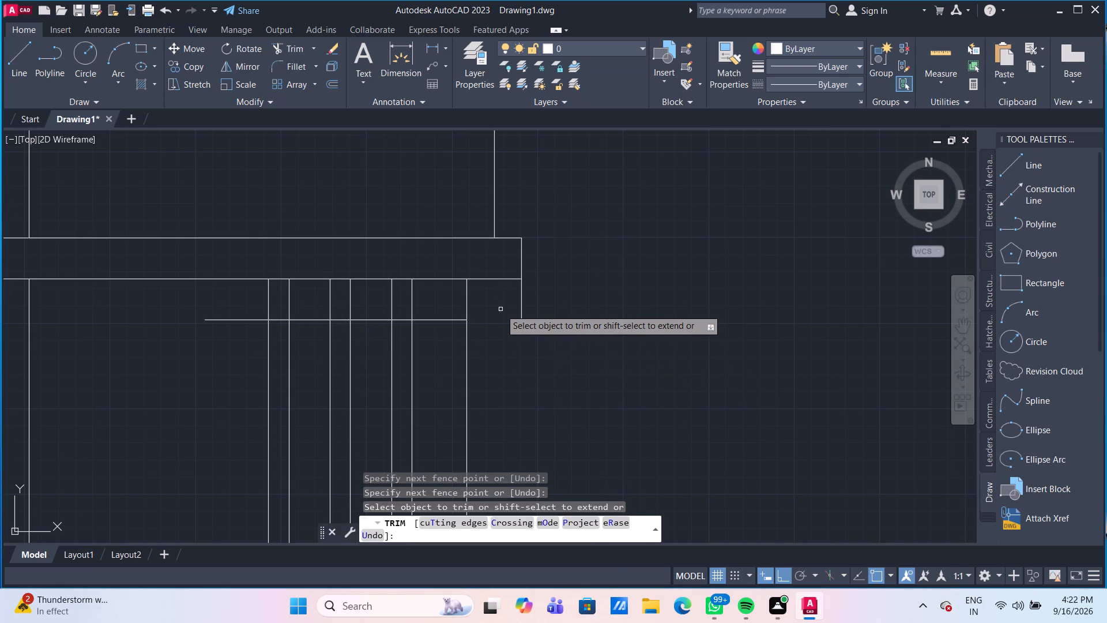
pyautogui.click(522, 311)
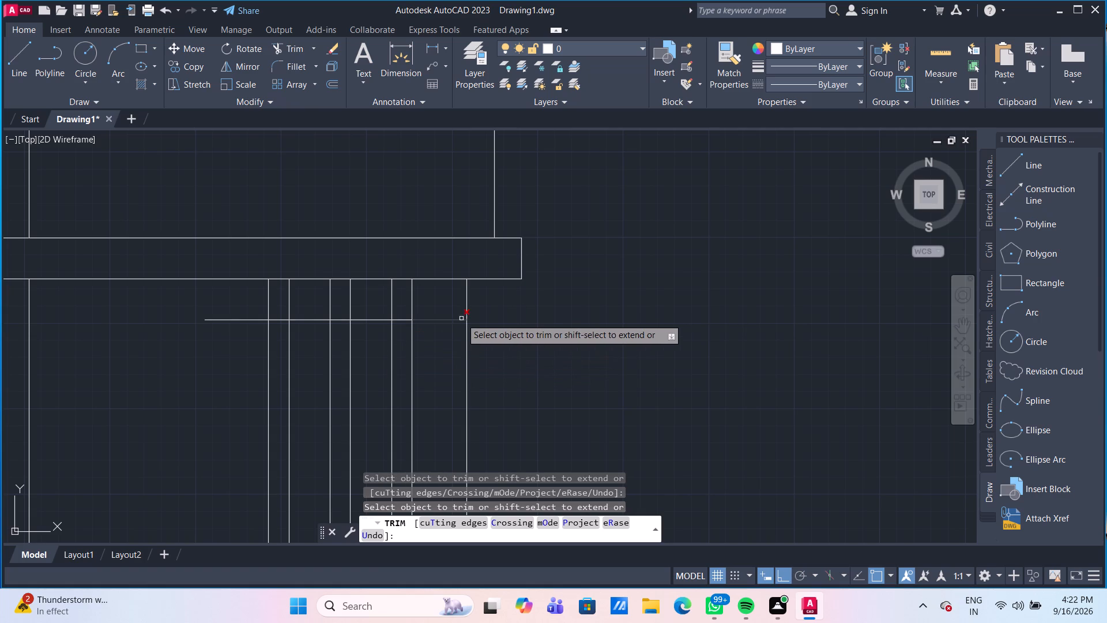
pyautogui.click(444, 322)
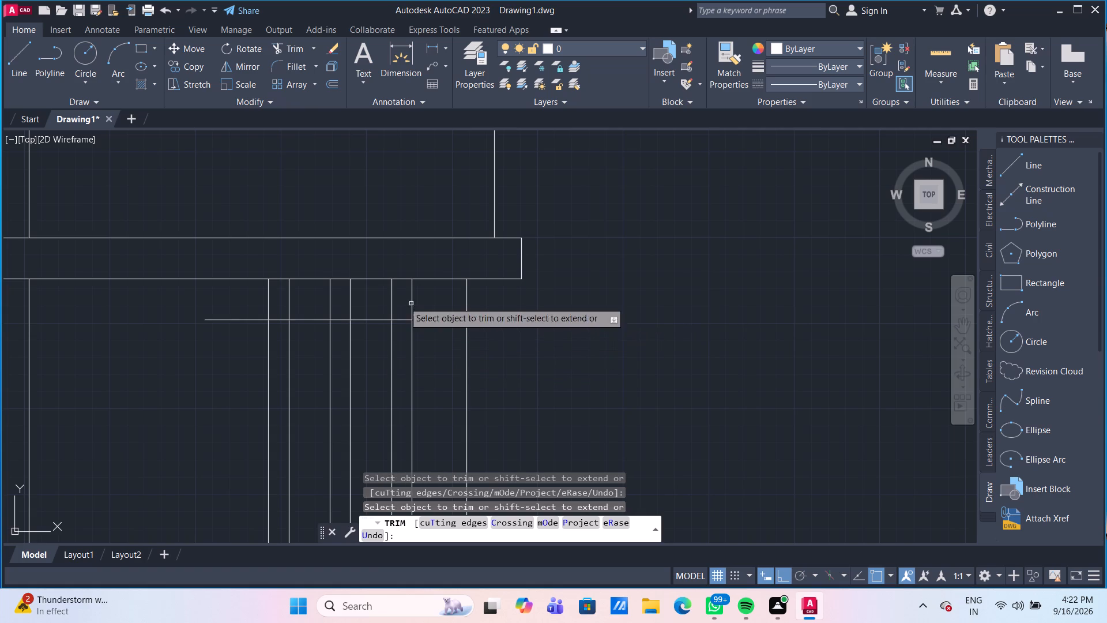
pyautogui.click(251, 299)
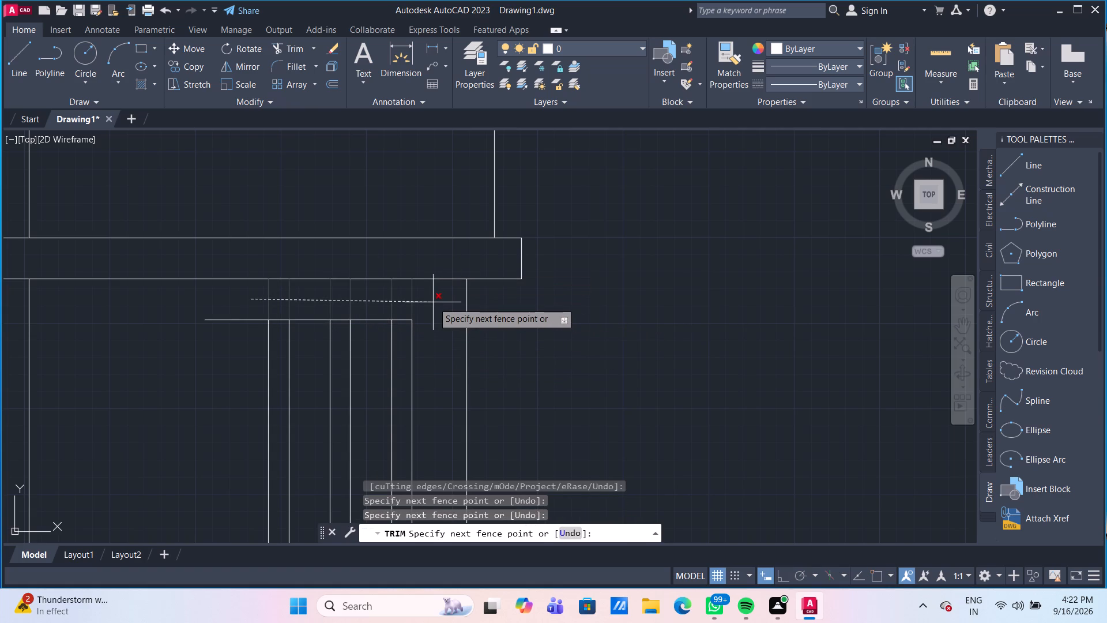
pyautogui.click(433, 302)
pyautogui.click(384, 318)
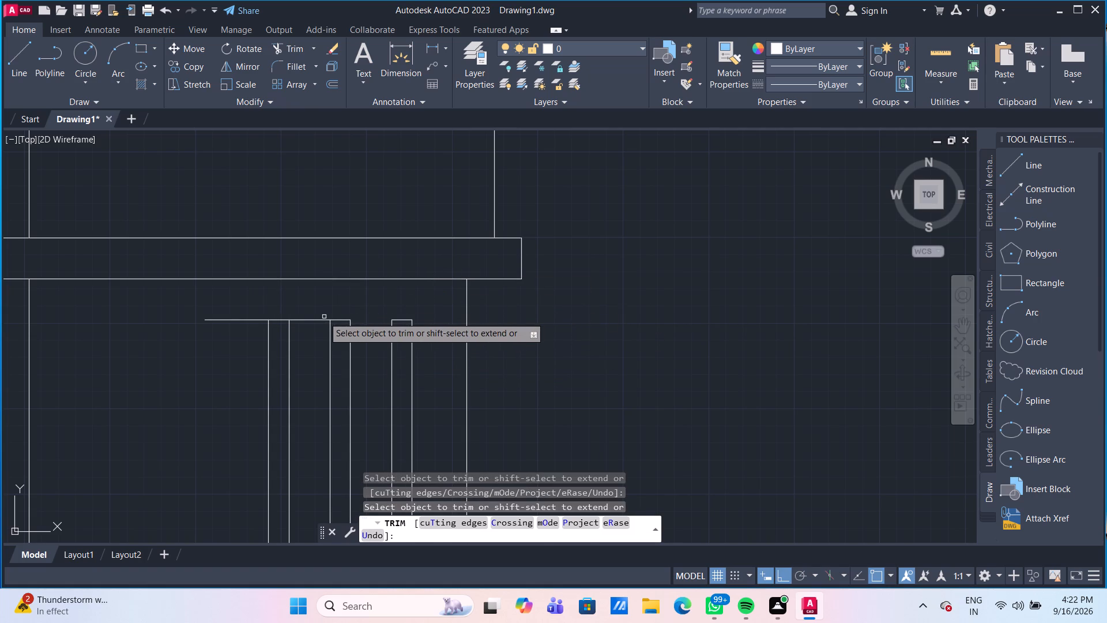
pyautogui.click(309, 320)
pyautogui.click(234, 320)
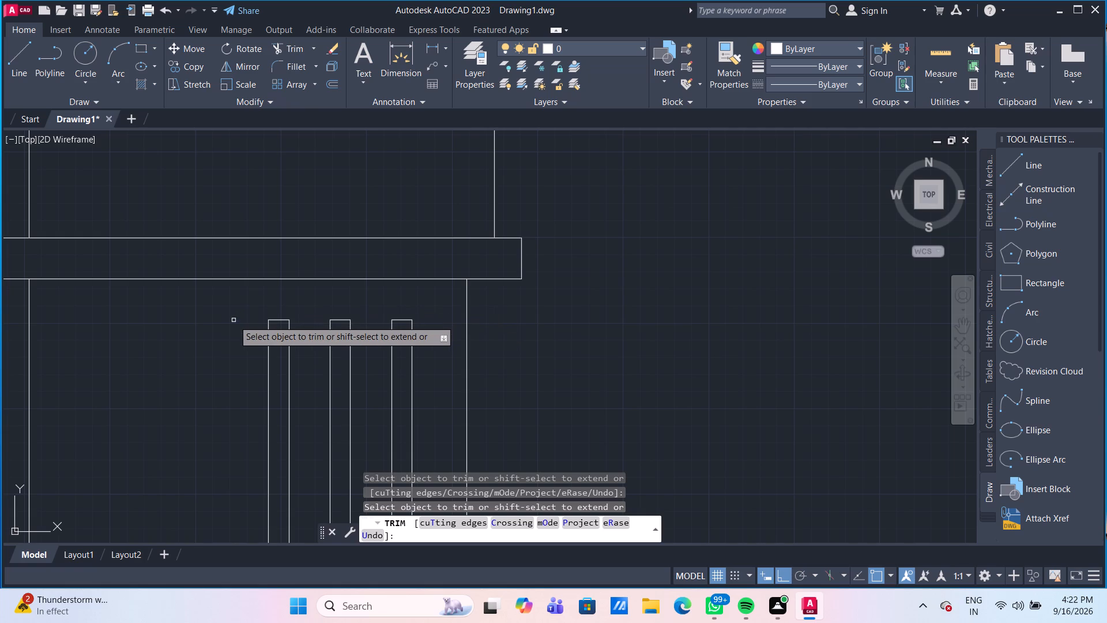
pyautogui.press('Escape')
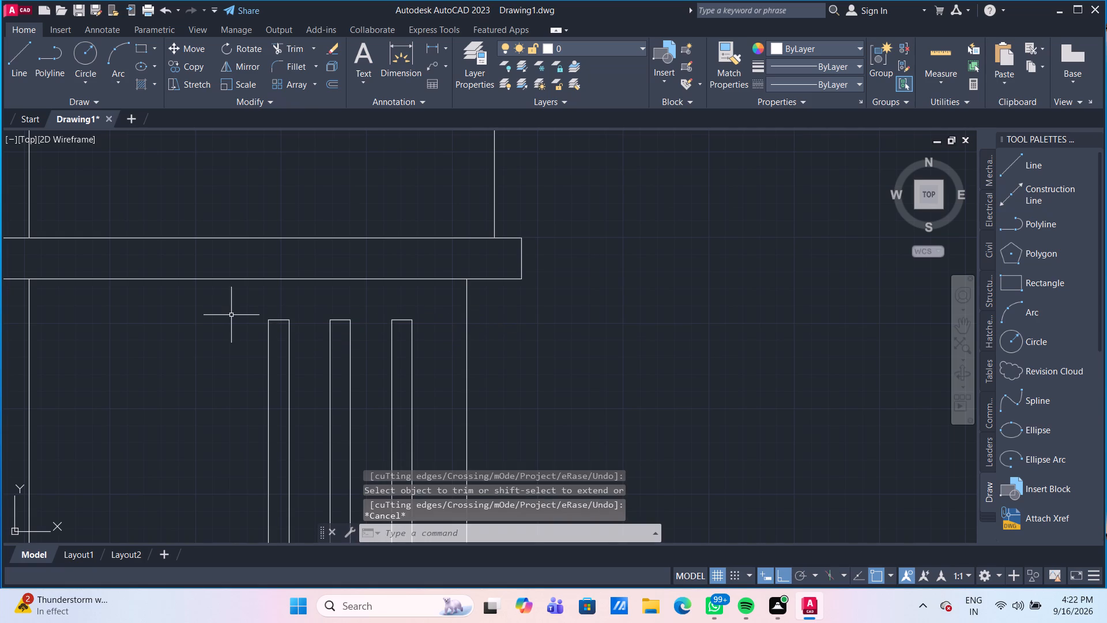
# Draw 150 mm vertical lines from the top midpoint of each of the three strips up to the slab's underside, in one continuous line run.
pyautogui.click(28, 63)
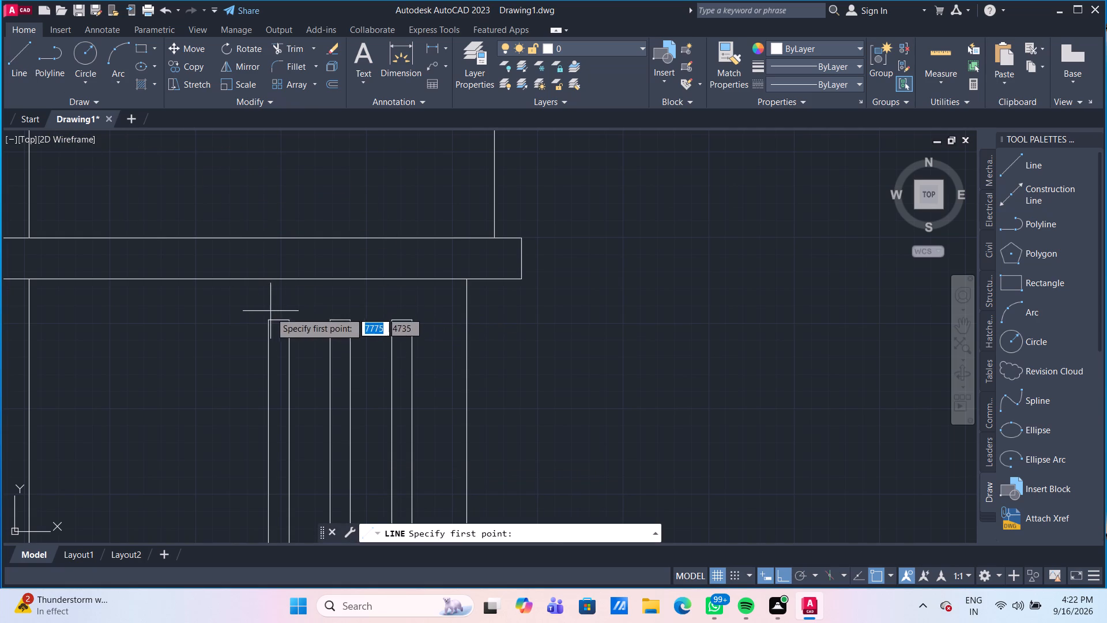
pyautogui.click(277, 320)
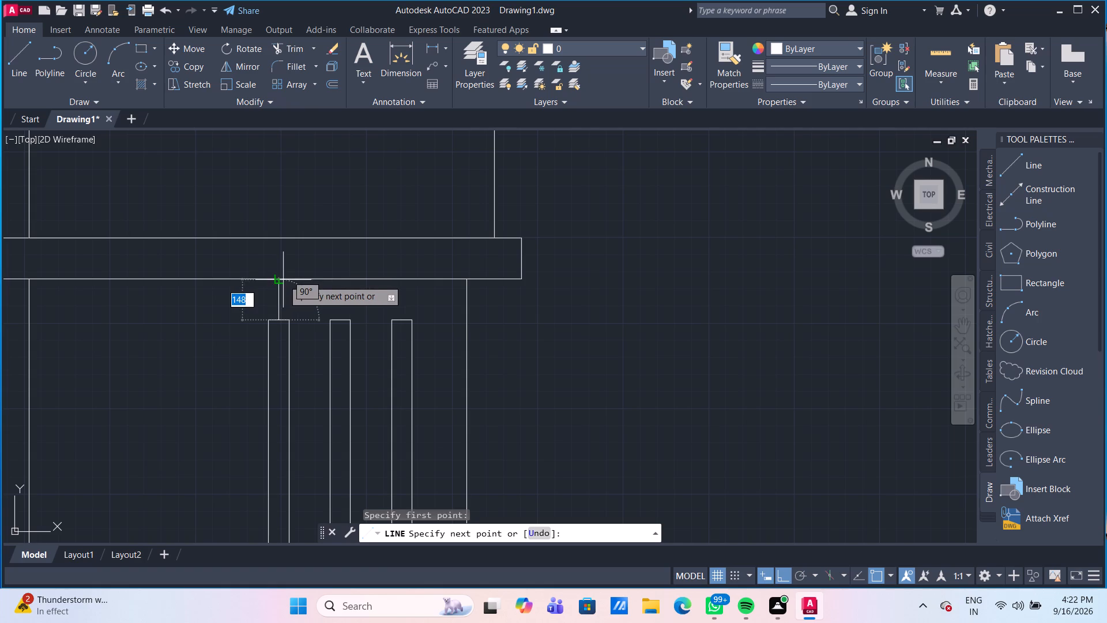
pyautogui.click(280, 280)
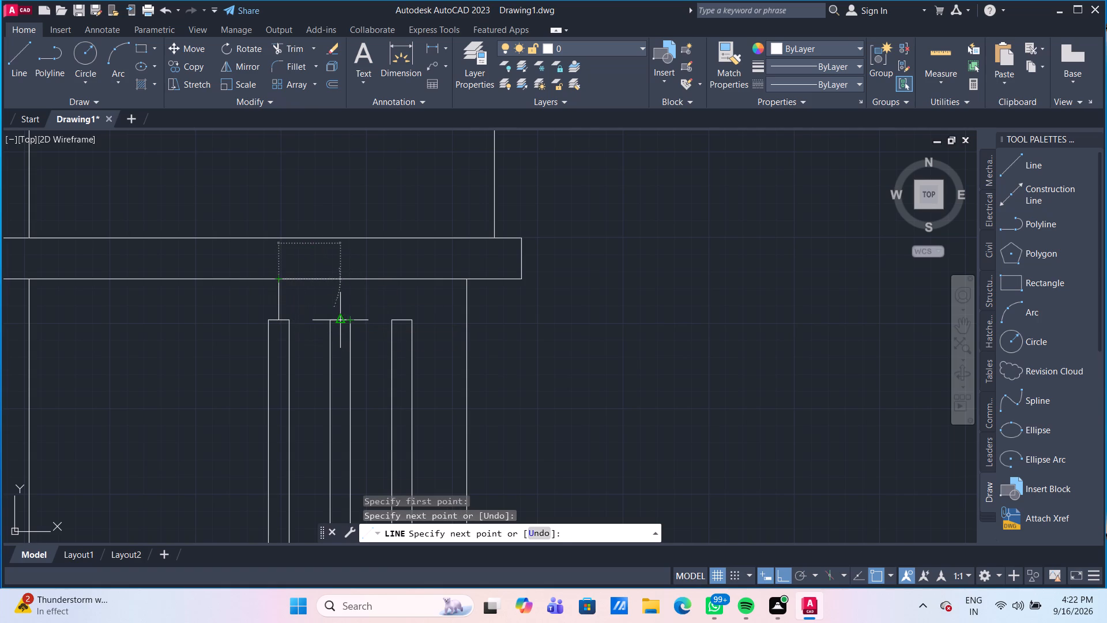
pyautogui.click(342, 323)
pyautogui.click(344, 280)
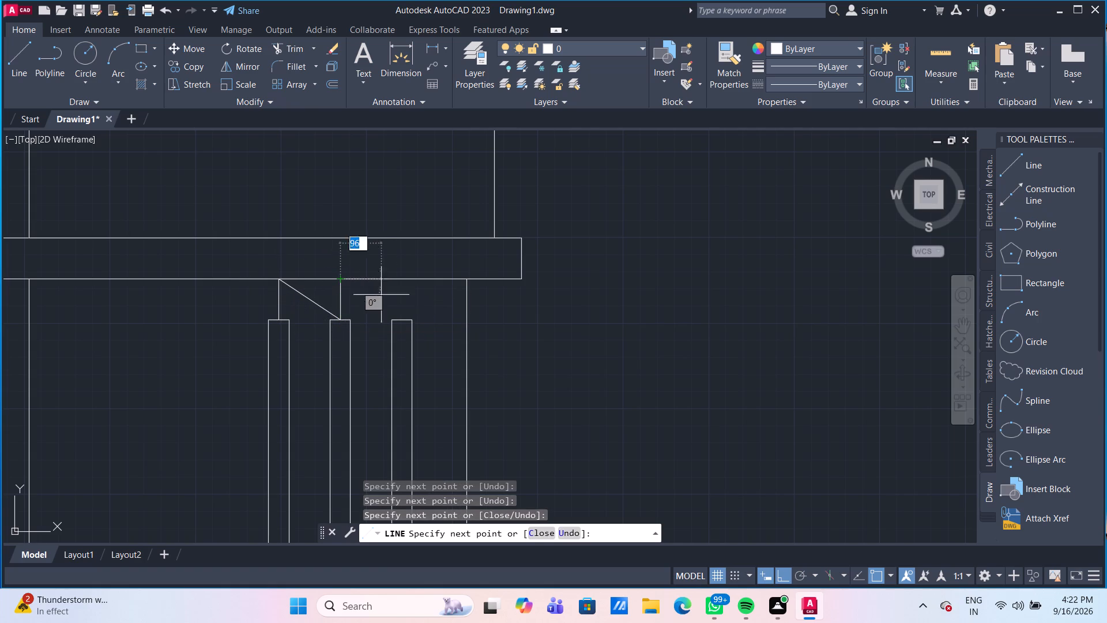
pyautogui.click(401, 324)
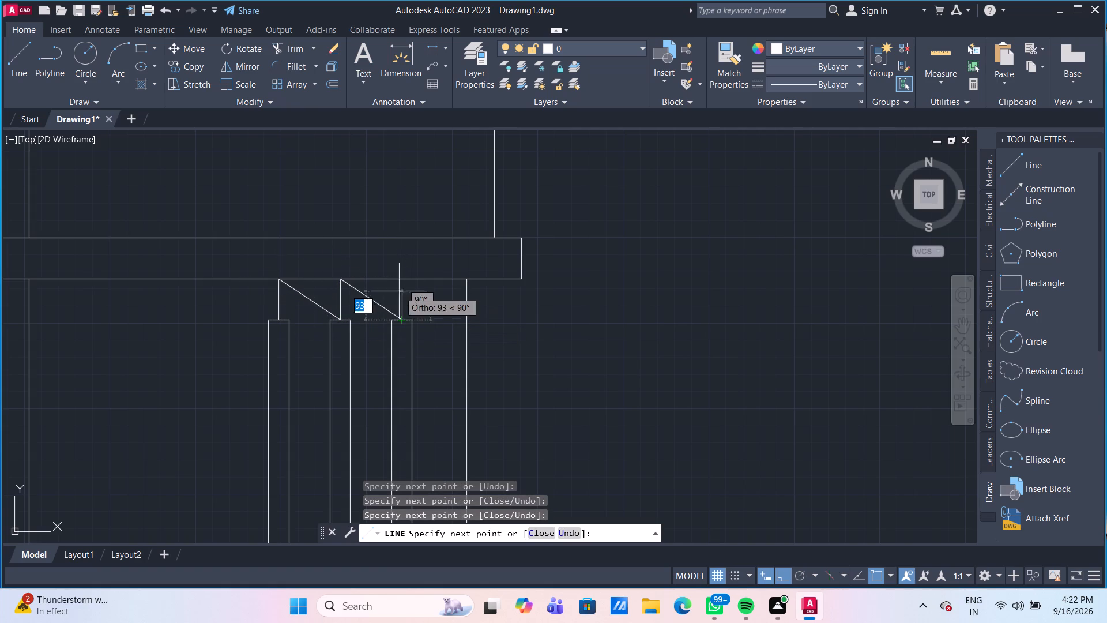
pyautogui.click(398, 278)
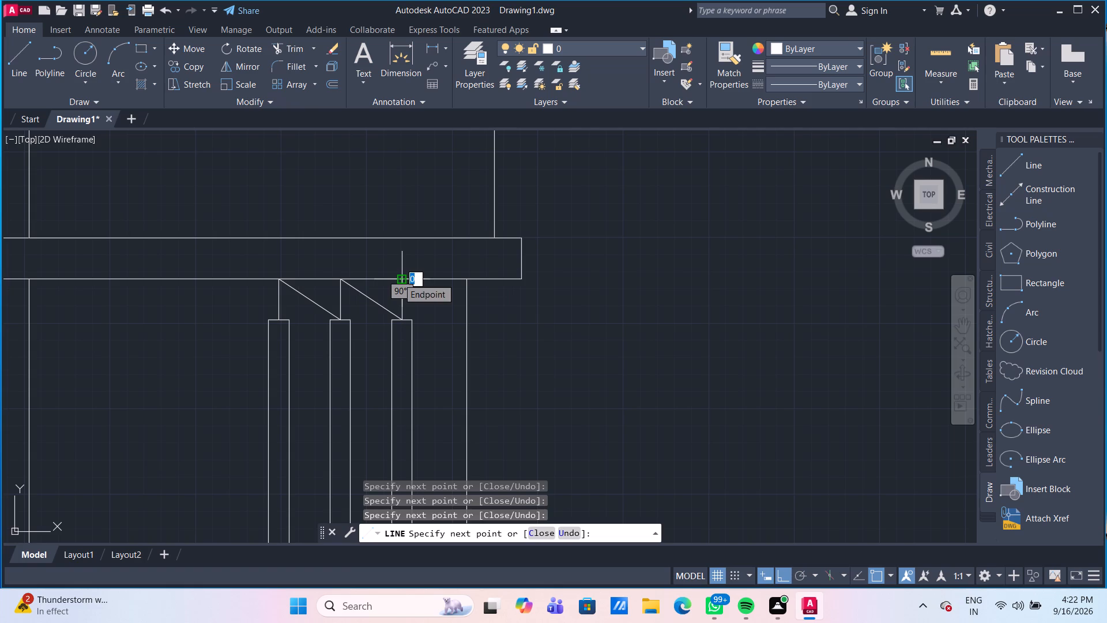
pyautogui.press('Escape')
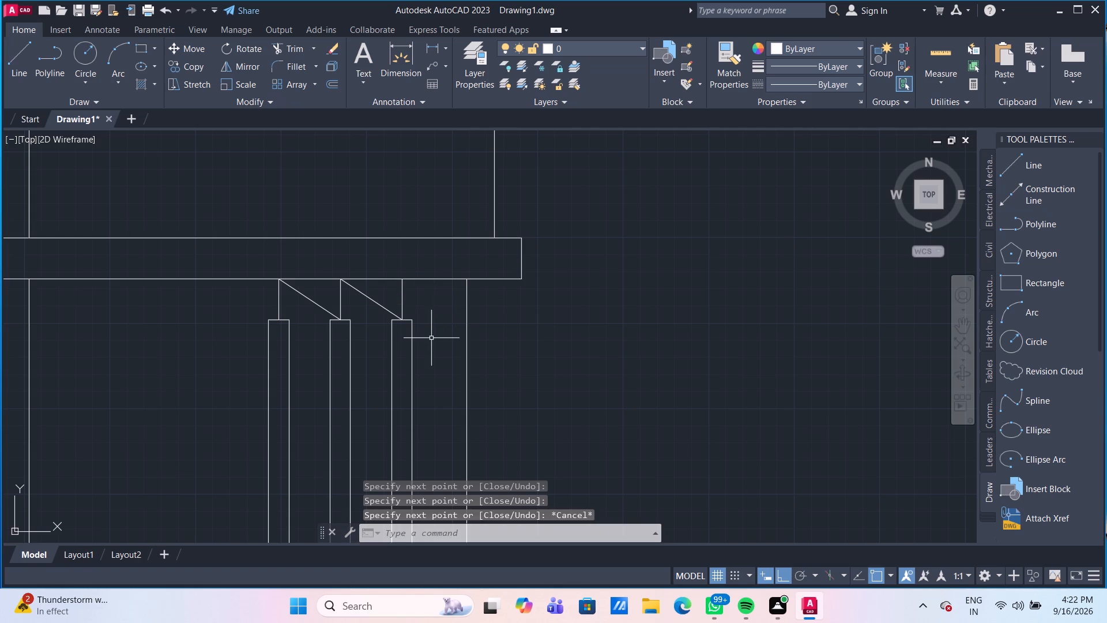
# Erase the two diagonal lines linking the vertical connectors above the strips.
pyautogui.click(375, 301)
pyautogui.click(318, 304)
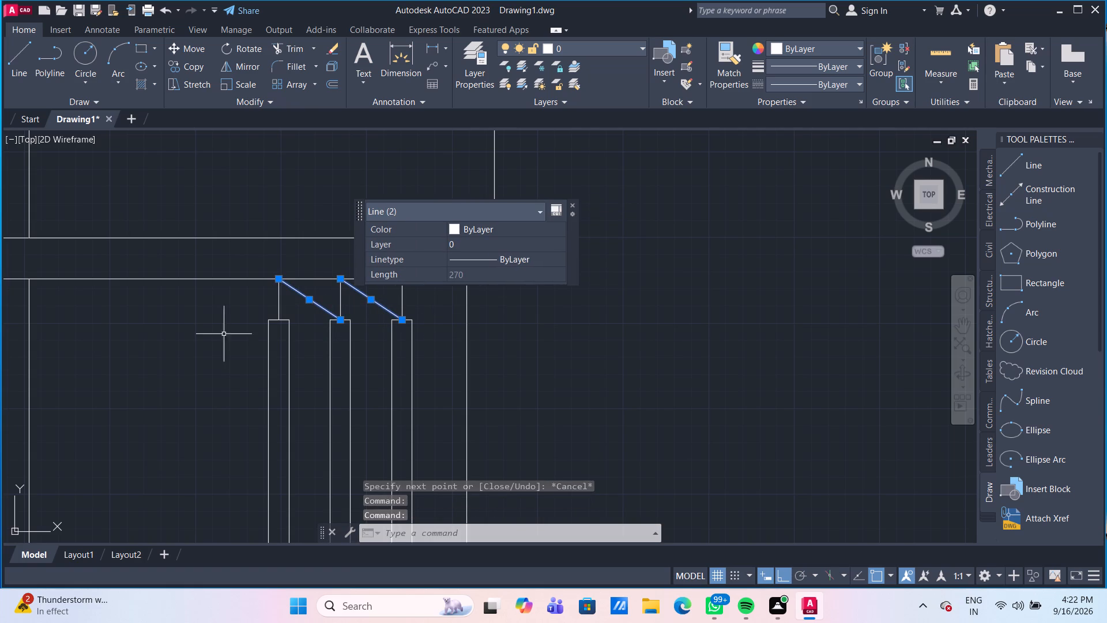
pyautogui.press('Delete')
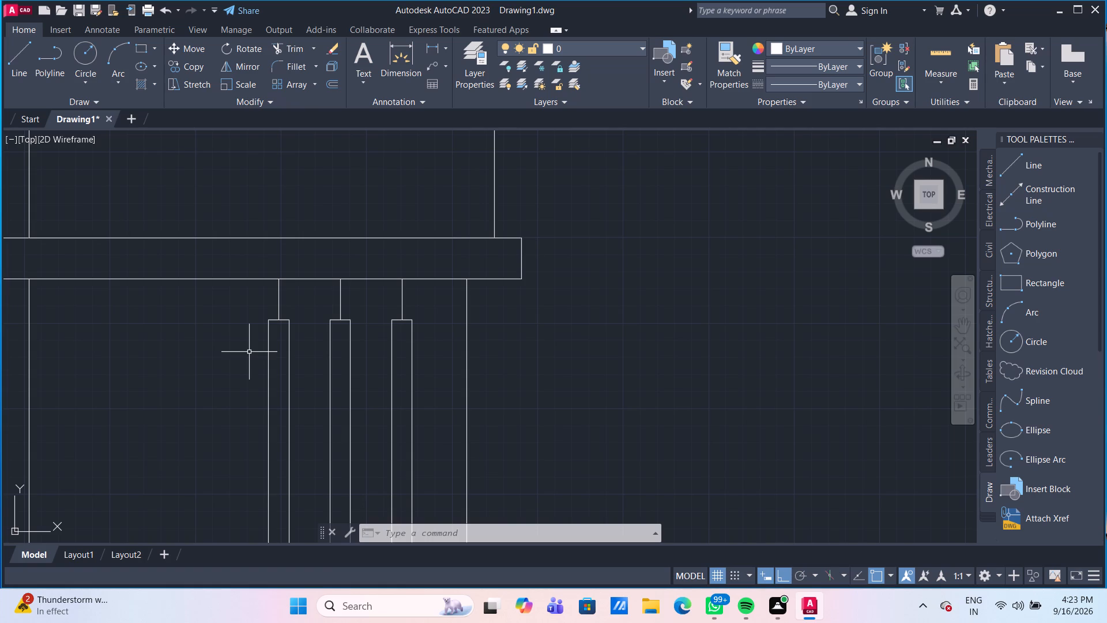
# Offset the leftmost strip's connector line 10 mm to each side, undoing any misplaced copies.
pyautogui.press('o')
pyautogui.press('Return')
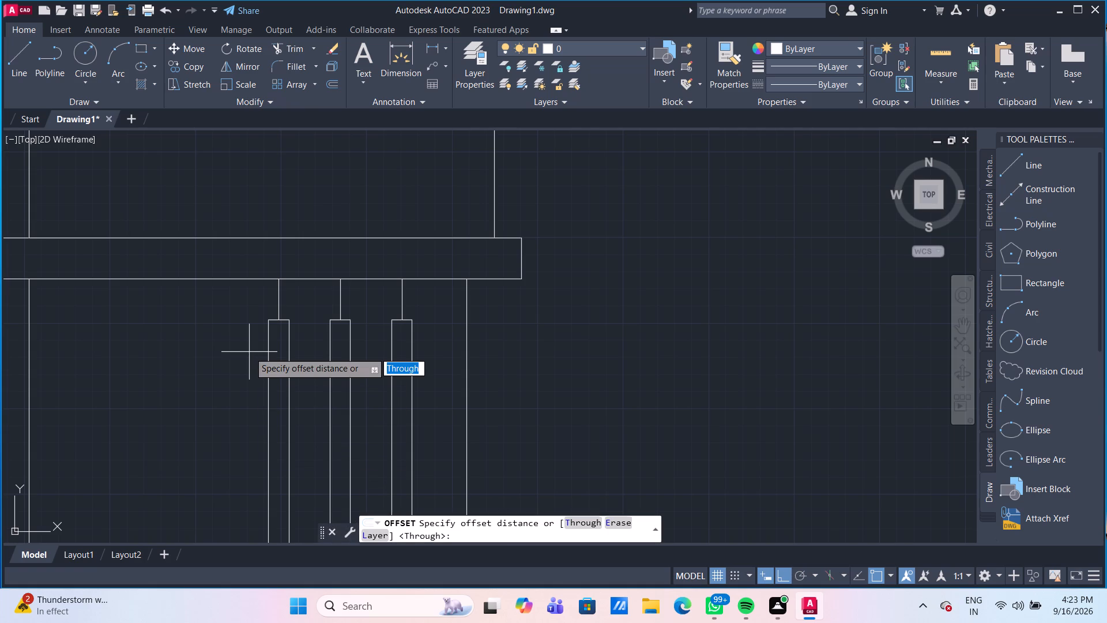
pyautogui.write('10')
pyautogui.press('Return')
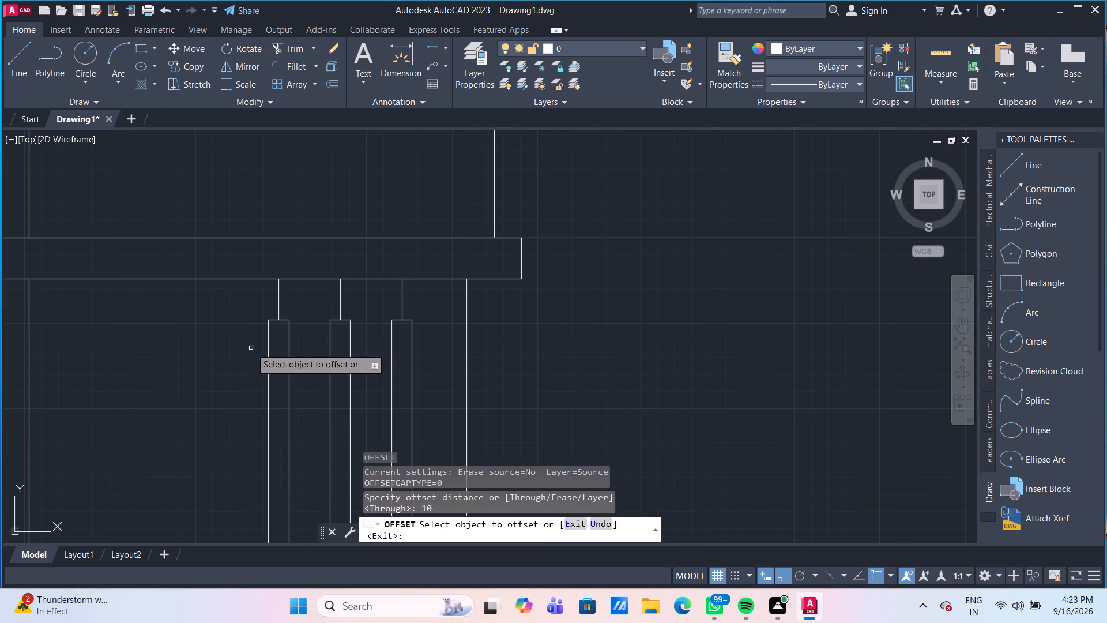
pyautogui.click(277, 295)
pyautogui.click(283, 298)
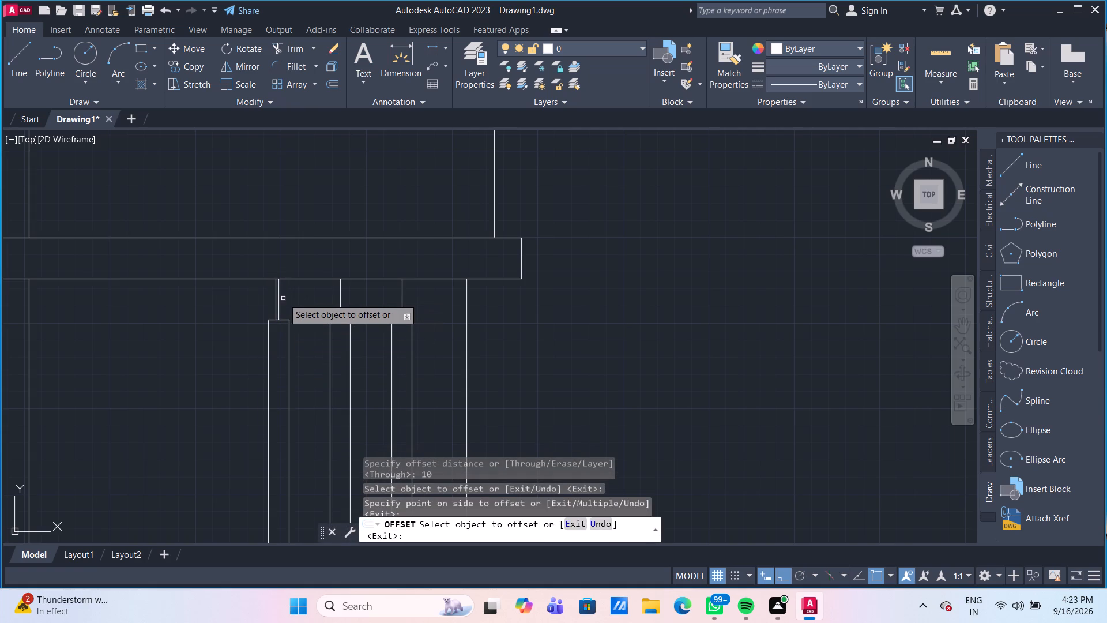
pyautogui.click(276, 300)
pyautogui.click(261, 301)
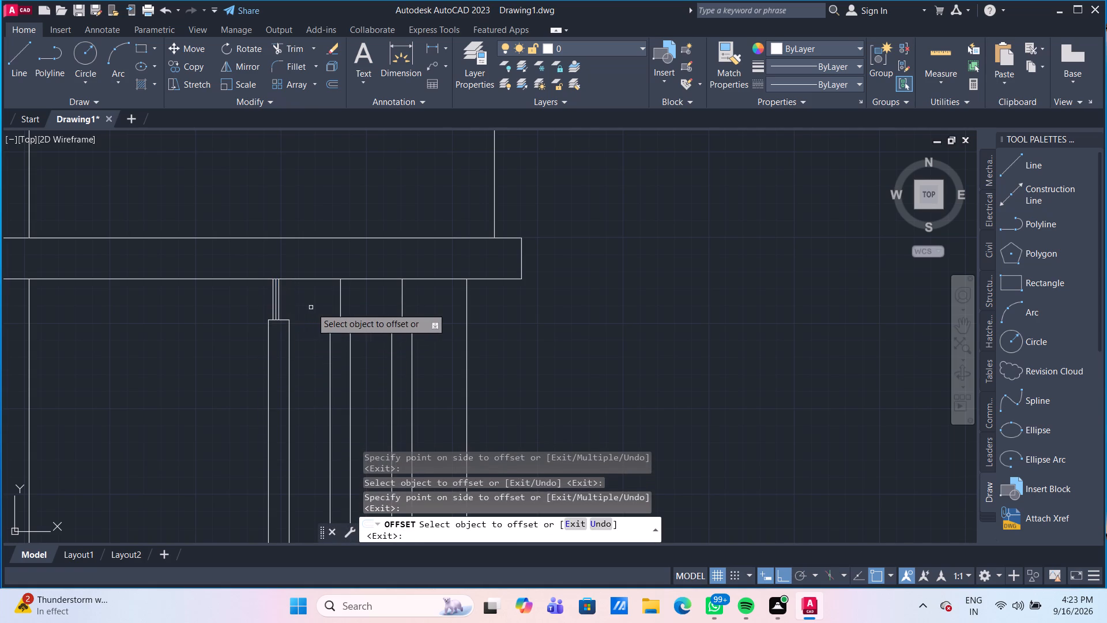
pyautogui.scroll(2, 311, 307)
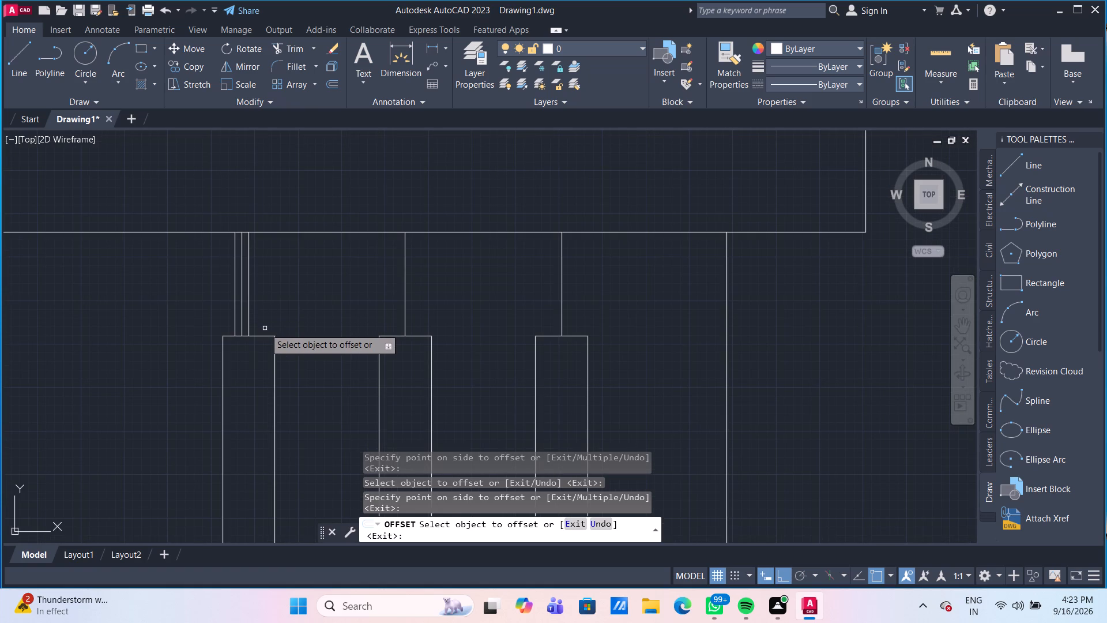
pyautogui.hotkey('ctrl', 'z')
pyautogui.hotkey('ctrl', 'z')
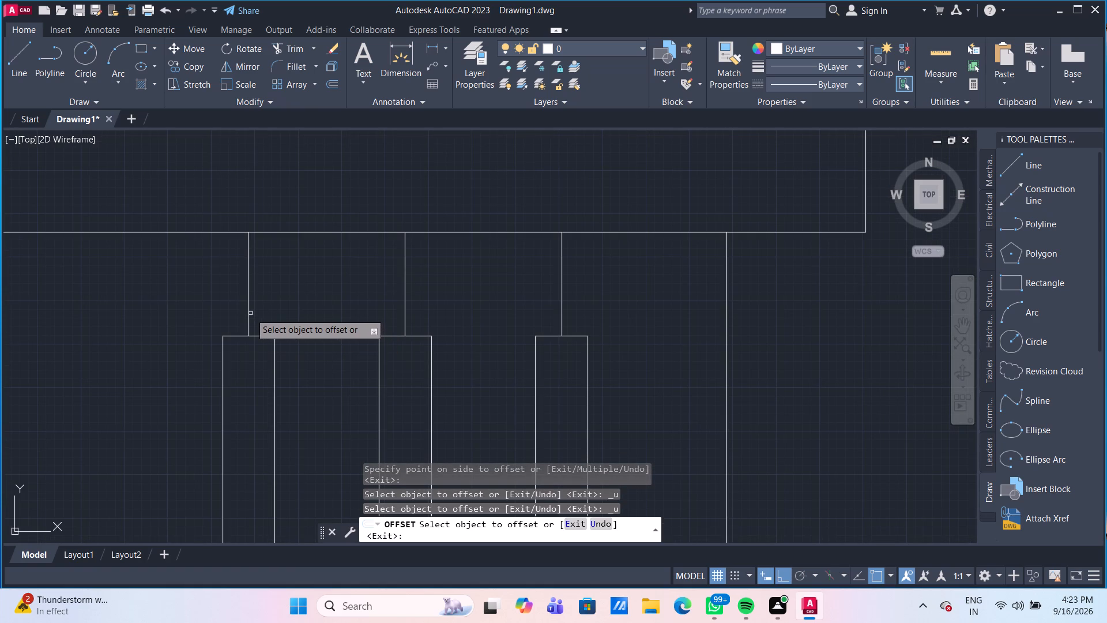
pyautogui.click(248, 312)
pyautogui.click(261, 318)
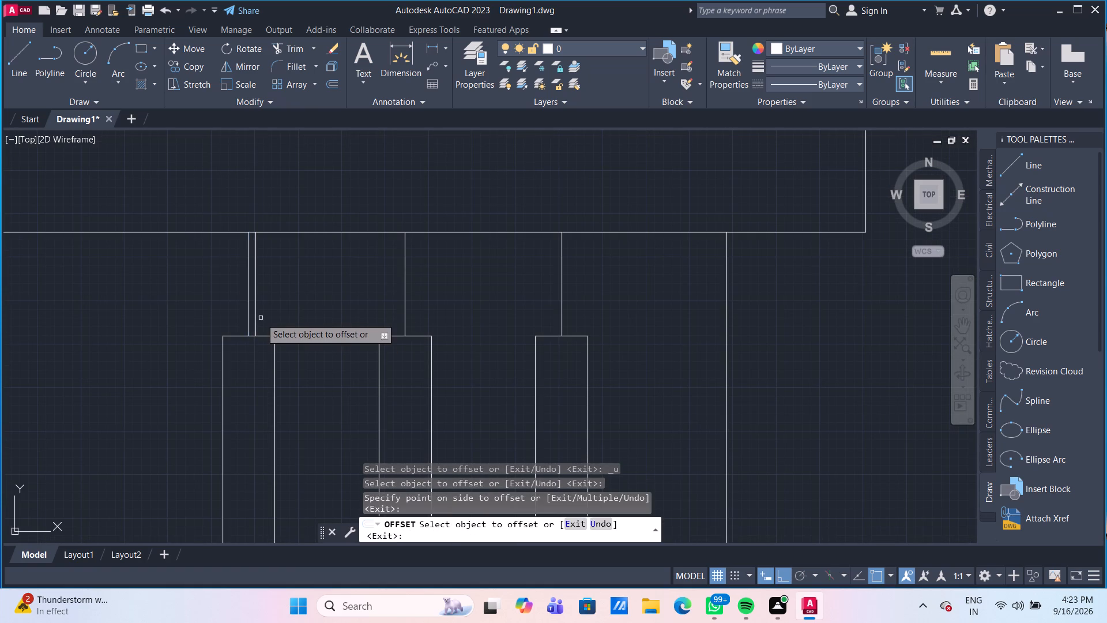
pyautogui.click(248, 310)
pyautogui.click(242, 307)
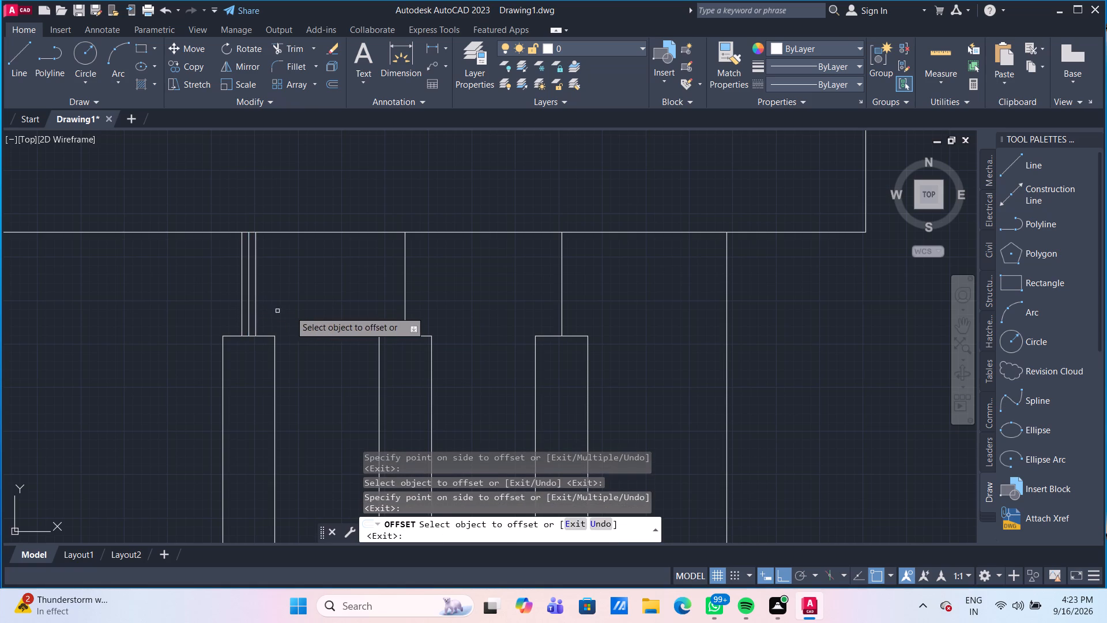
# Offset the middle and rightmost strips' connector lines 10 mm to each side.
pyautogui.click(405, 303)
pyautogui.click(413, 307)
pyautogui.click(404, 302)
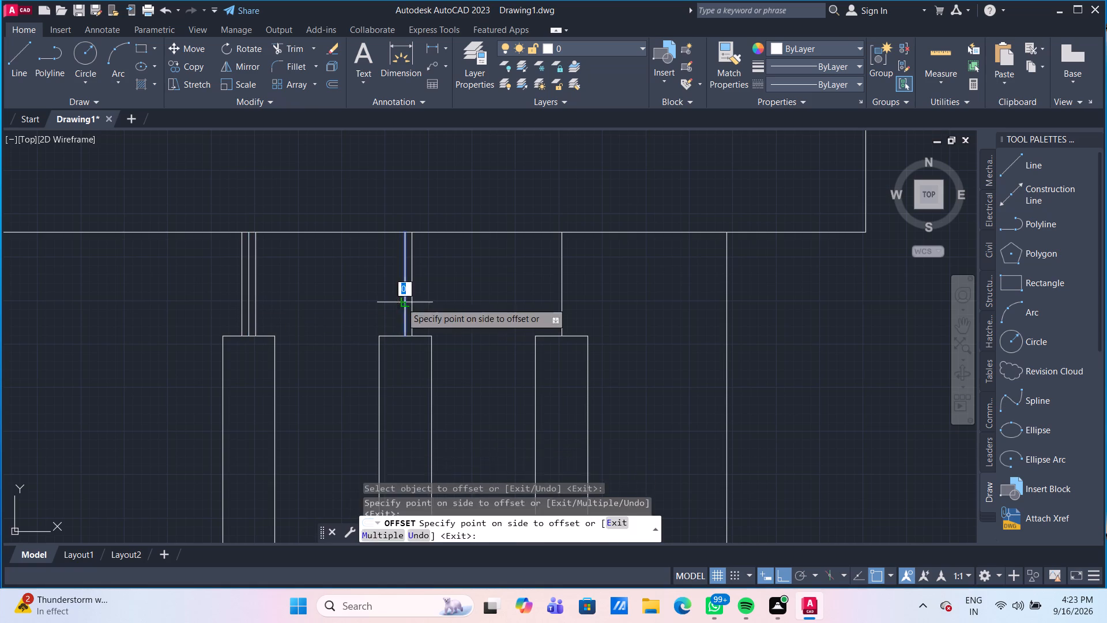
pyautogui.click(381, 300)
pyautogui.click(560, 284)
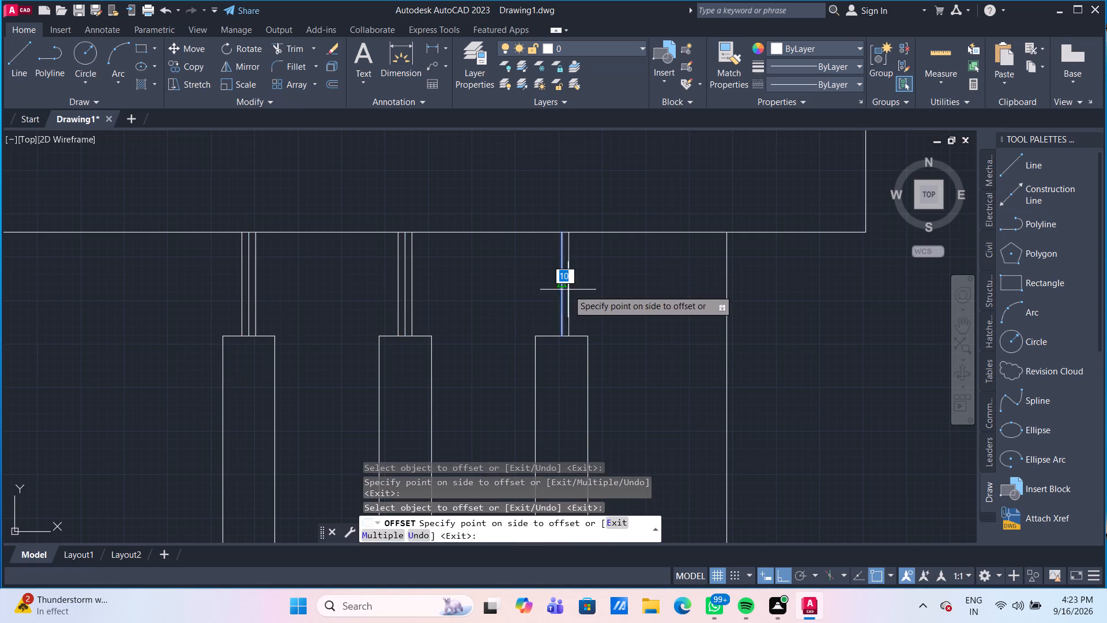
pyautogui.click(572, 291)
pyautogui.moveTo(562, 297); pyautogui.dragTo(555, 297)
pyautogui.click(535, 303)
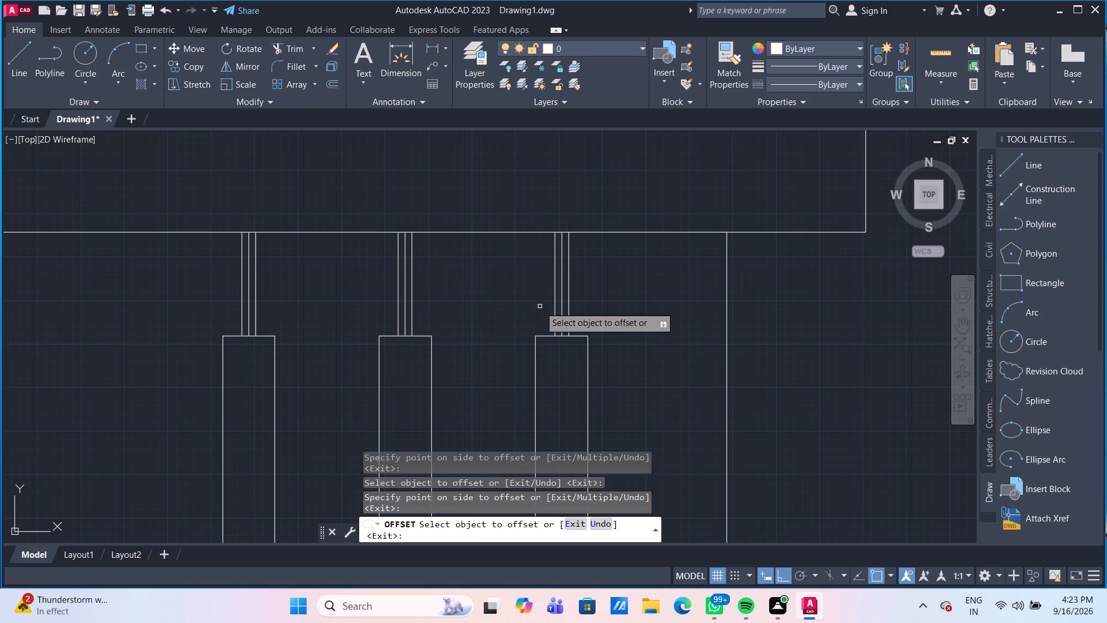
pyautogui.press('Escape')
# Erase the three centre lines between the offset connector lines above the strips.
pyautogui.click(562, 303)
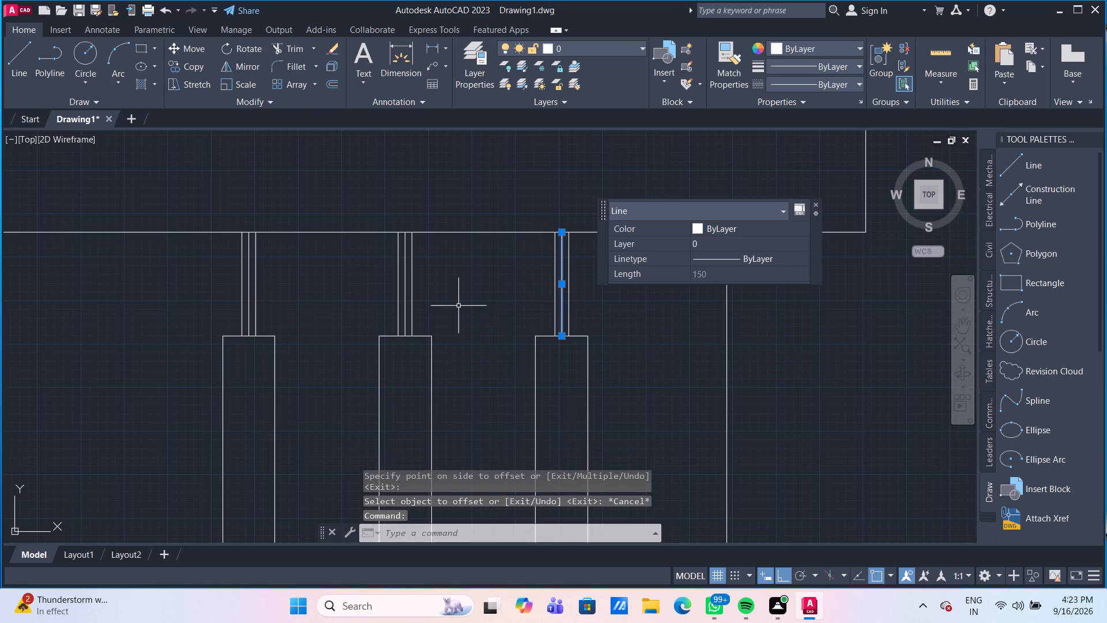
pyautogui.click(404, 297)
pyautogui.click(249, 302)
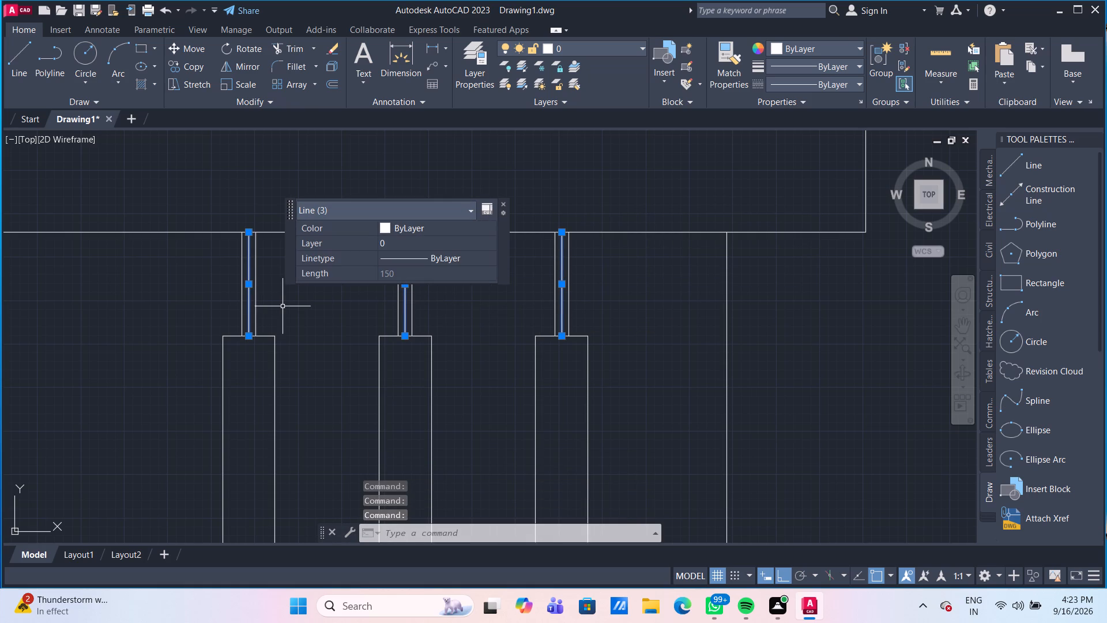
pyautogui.press('Delete')
pyautogui.scroll(-2, 353, 350)
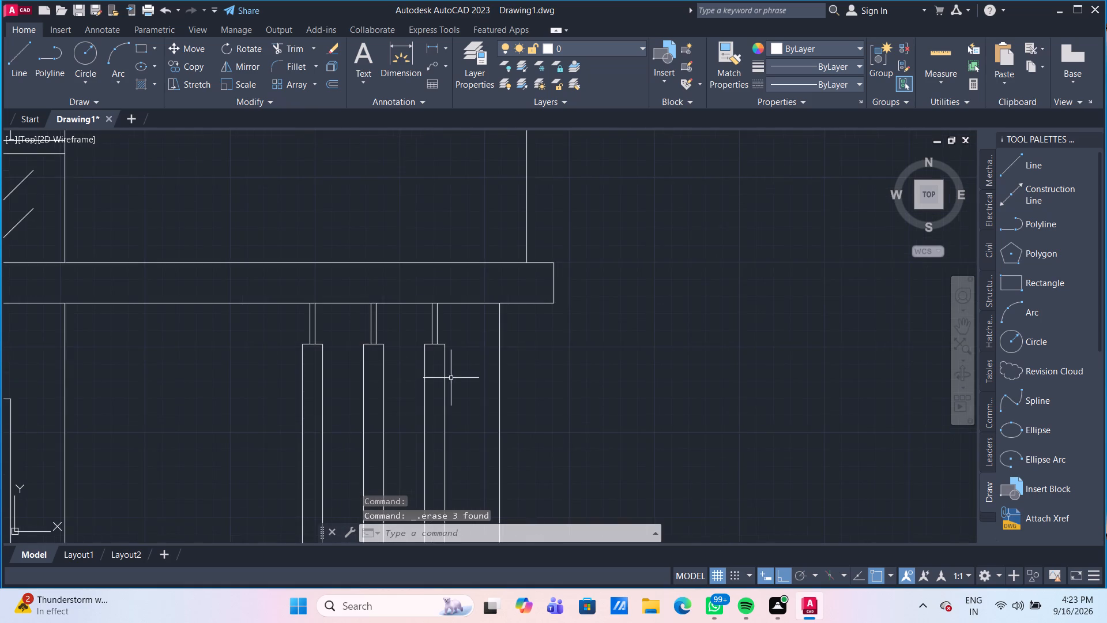
pyautogui.scroll(-2, 454, 380)
pyautogui.moveTo(552, 407); pyautogui.dragTo(542, 297, button='middle')
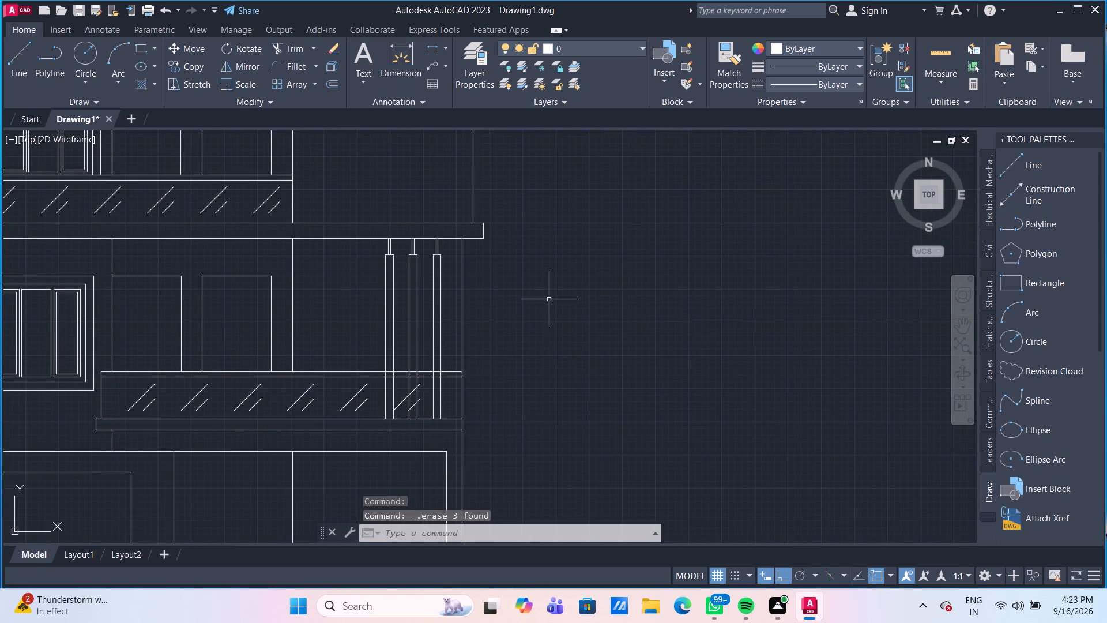
# Move the pair of glass diagonals crossing the strips on the lower balcony railing about 342 mm to the right.
pyautogui.scroll(3, 407, 404)
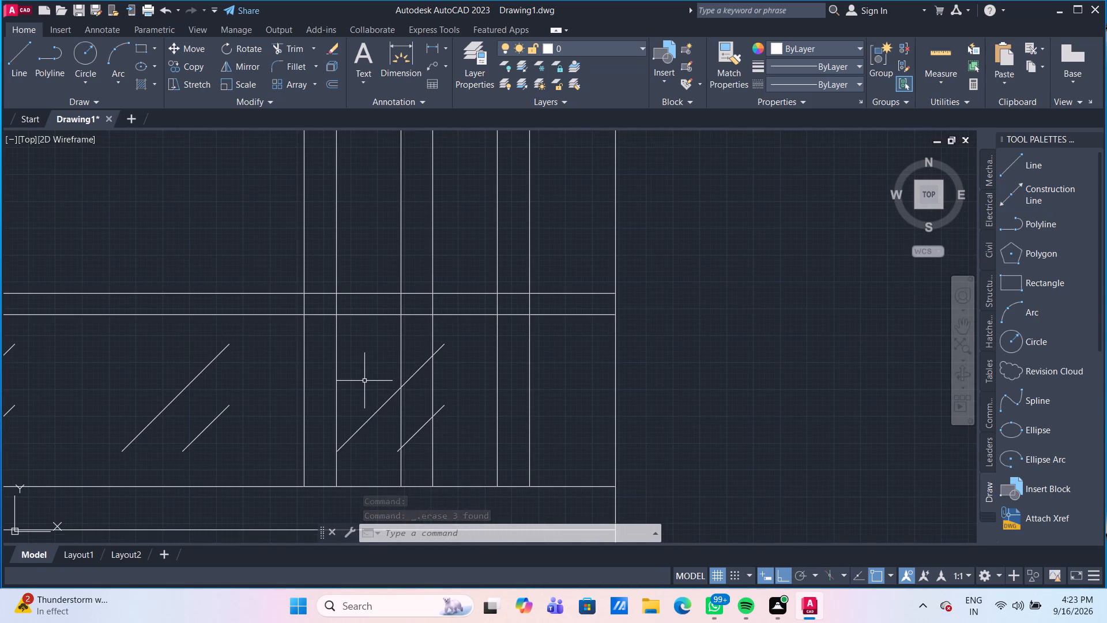
pyautogui.moveTo(364, 381); pyautogui.dragTo(374, 359, button='middle')
pyautogui.scroll(1, 364, 381)
pyautogui.scroll(-1, 379, 371)
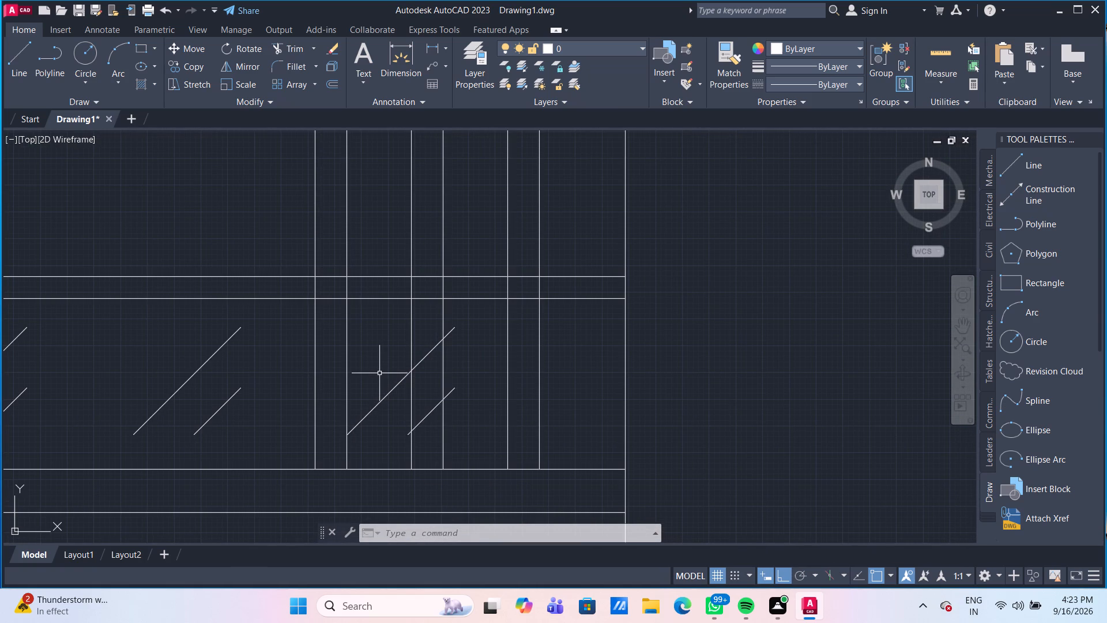
pyautogui.click(398, 385)
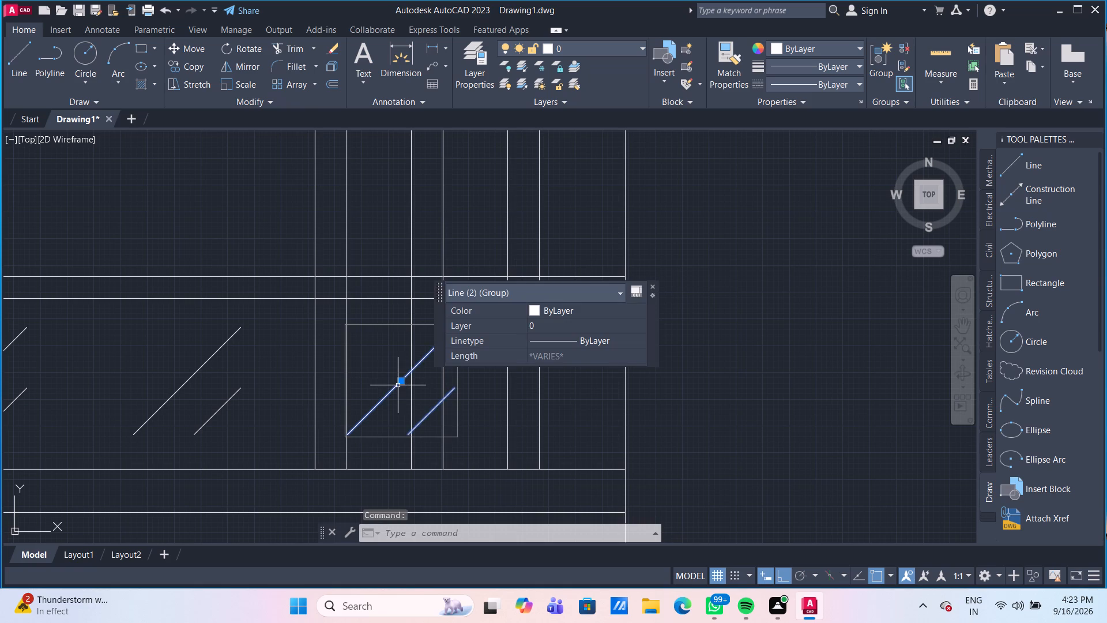
pyautogui.press('m')
pyautogui.press('Return')
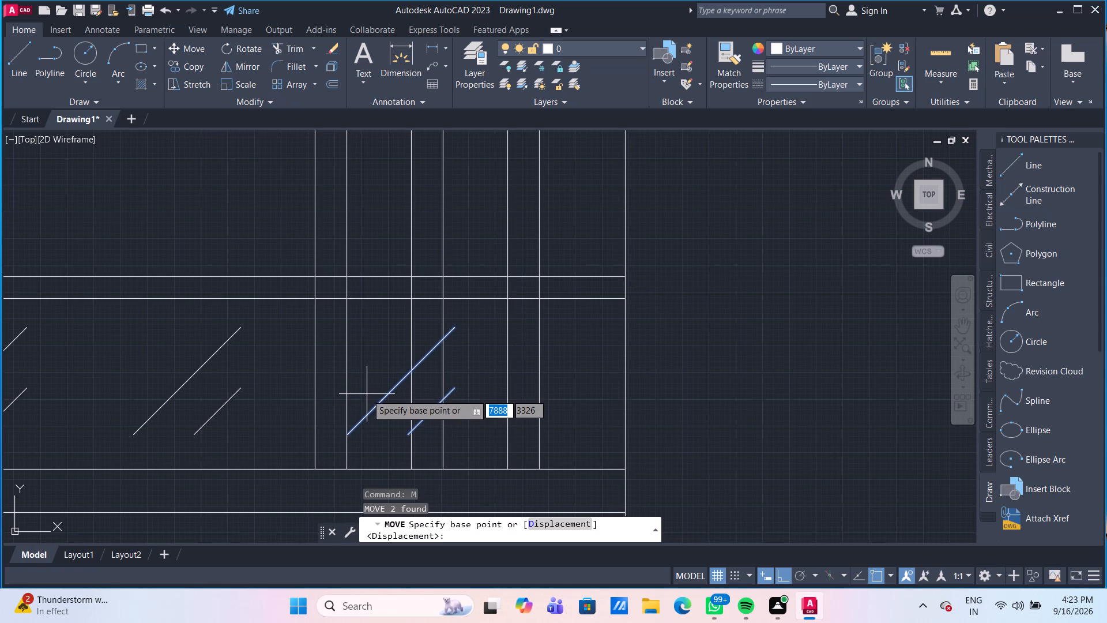
pyautogui.click(347, 440)
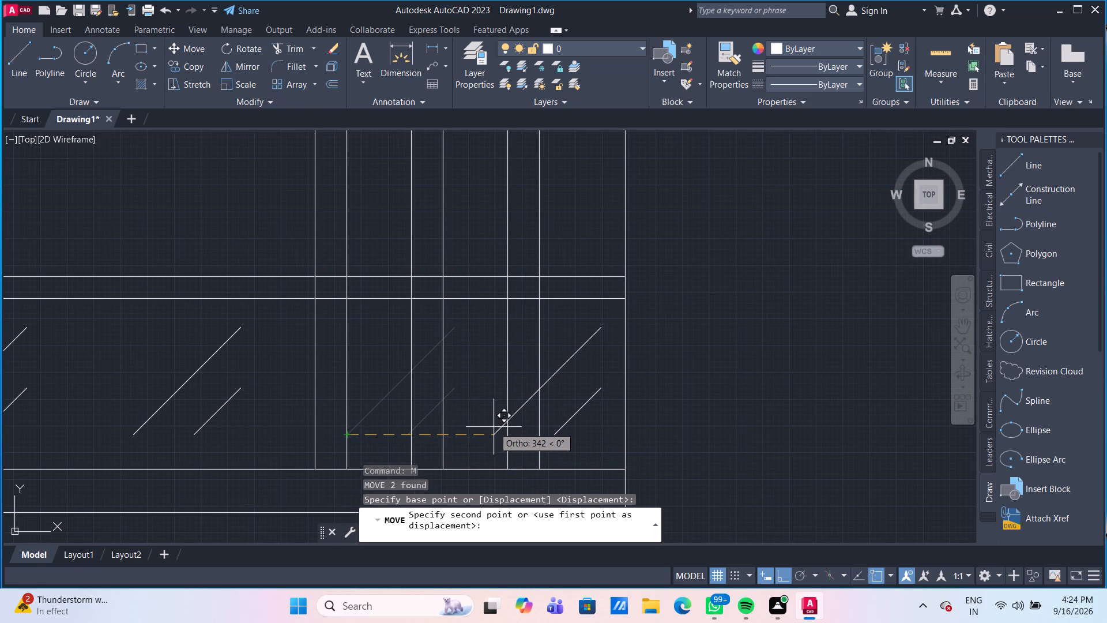
pyautogui.click(494, 427)
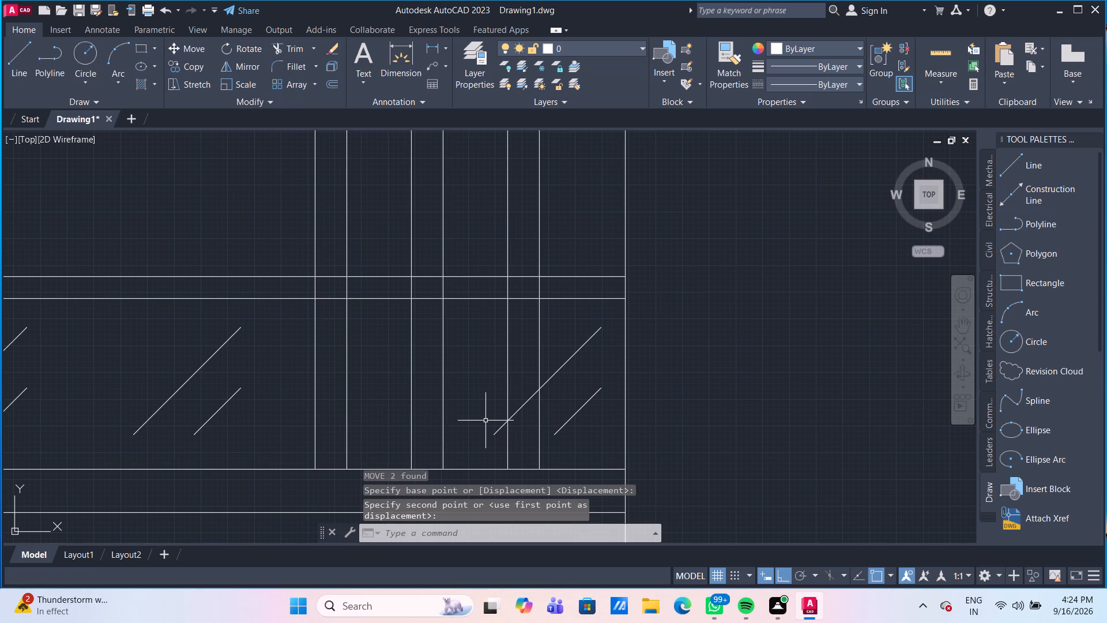
pyautogui.press('Escape')
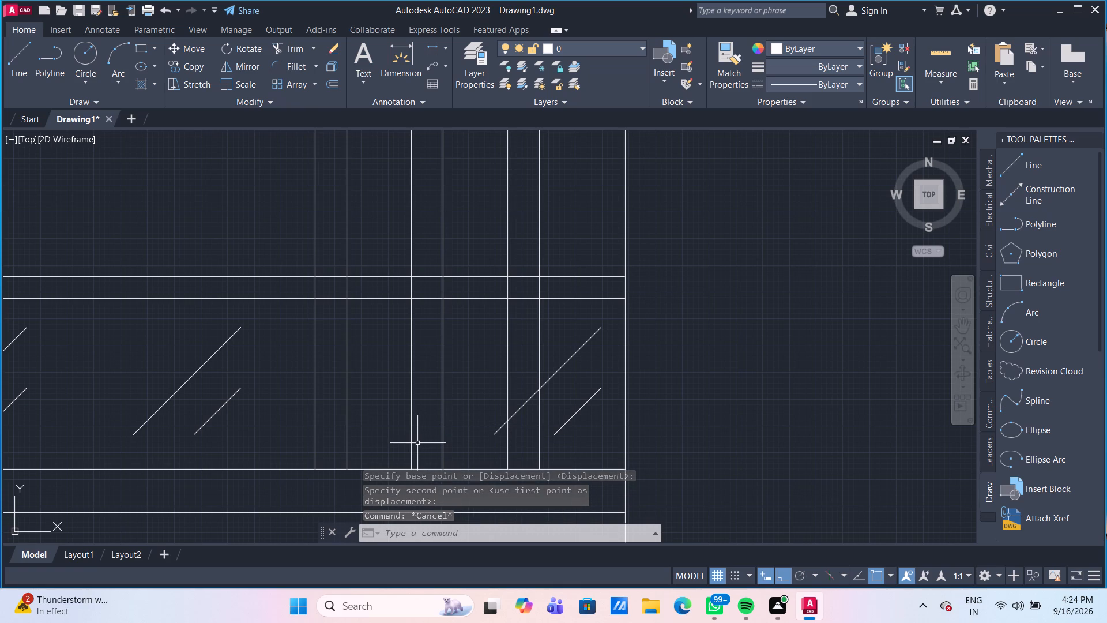
# Copy the pair of glass diagonals just left of the strips about 536 mm to the right.
pyautogui.click(173, 399)
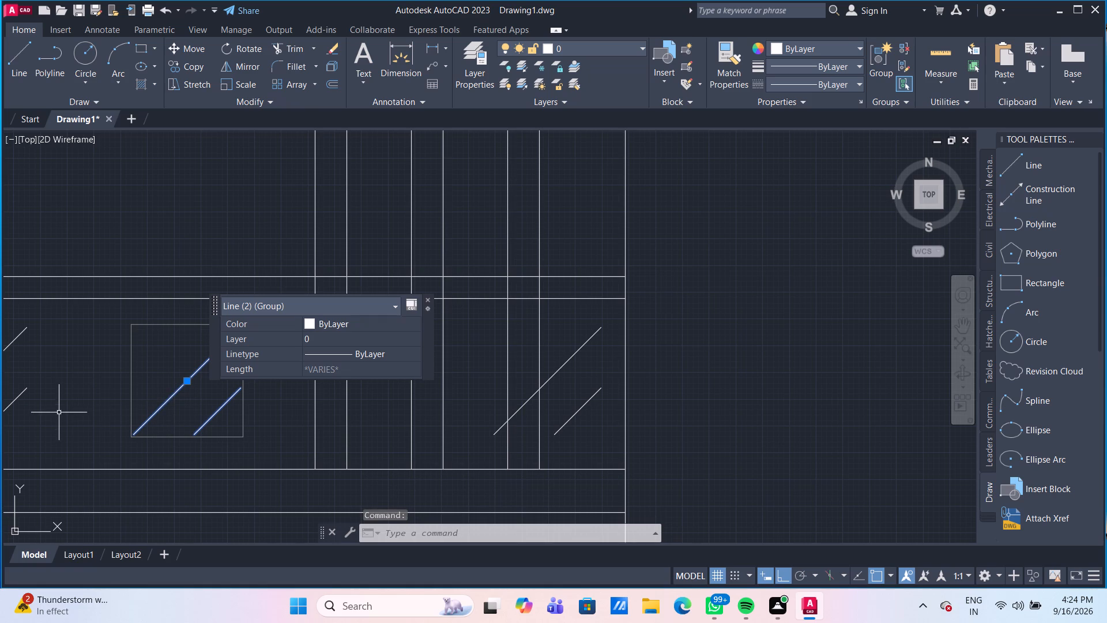
pyautogui.press('c')
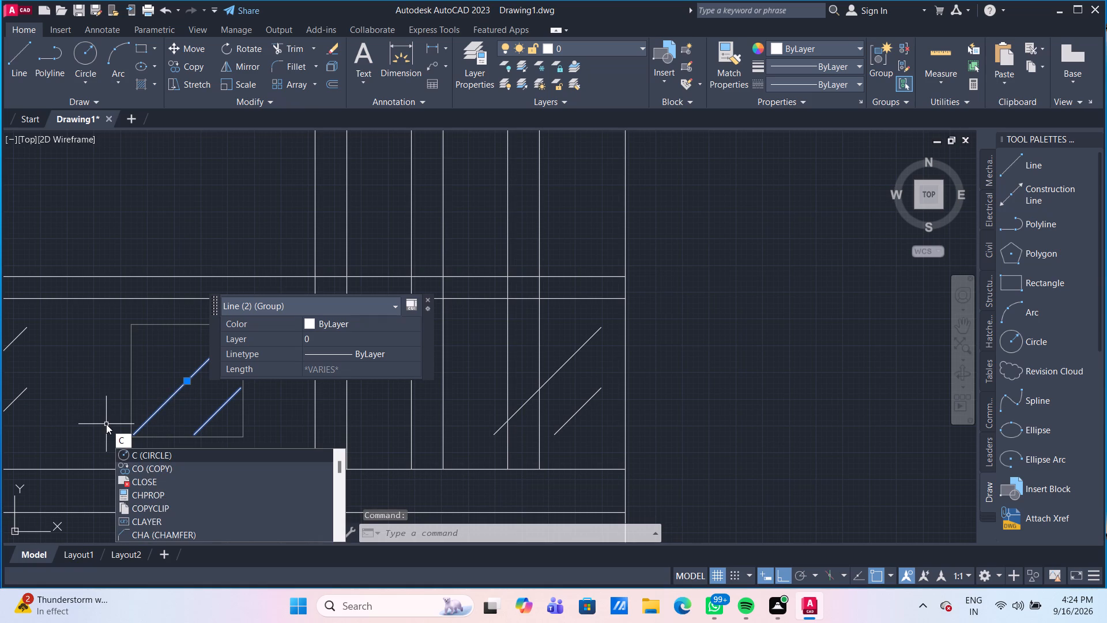
pyautogui.press('o')
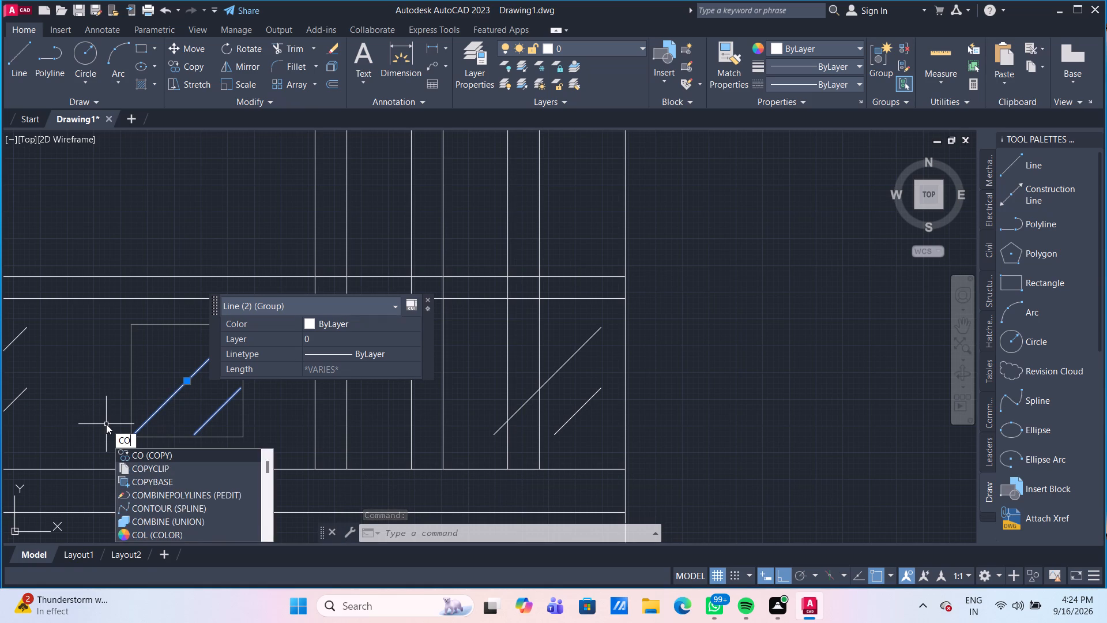
pyautogui.press('Return')
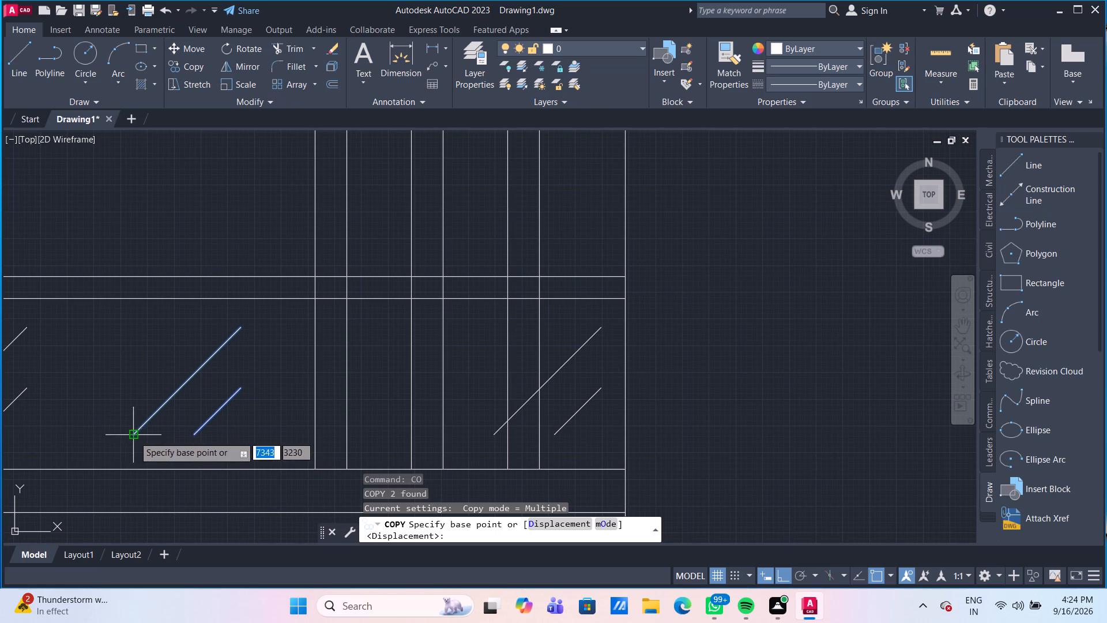
pyautogui.click(131, 439)
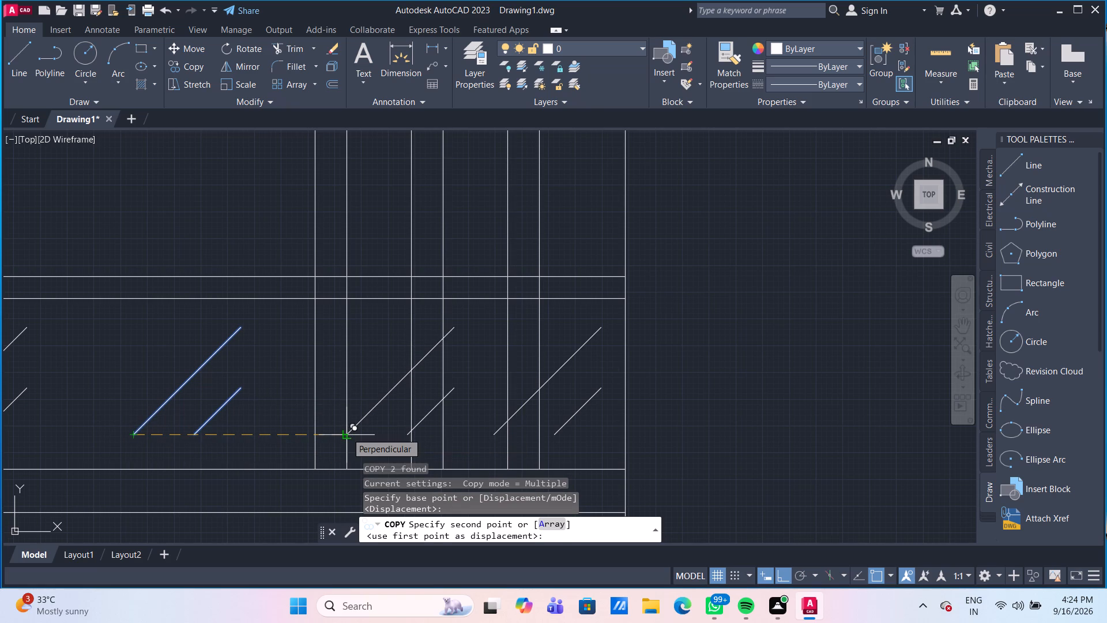
pyautogui.moveTo(347, 433); pyautogui.dragTo(347, 403, button='middle')
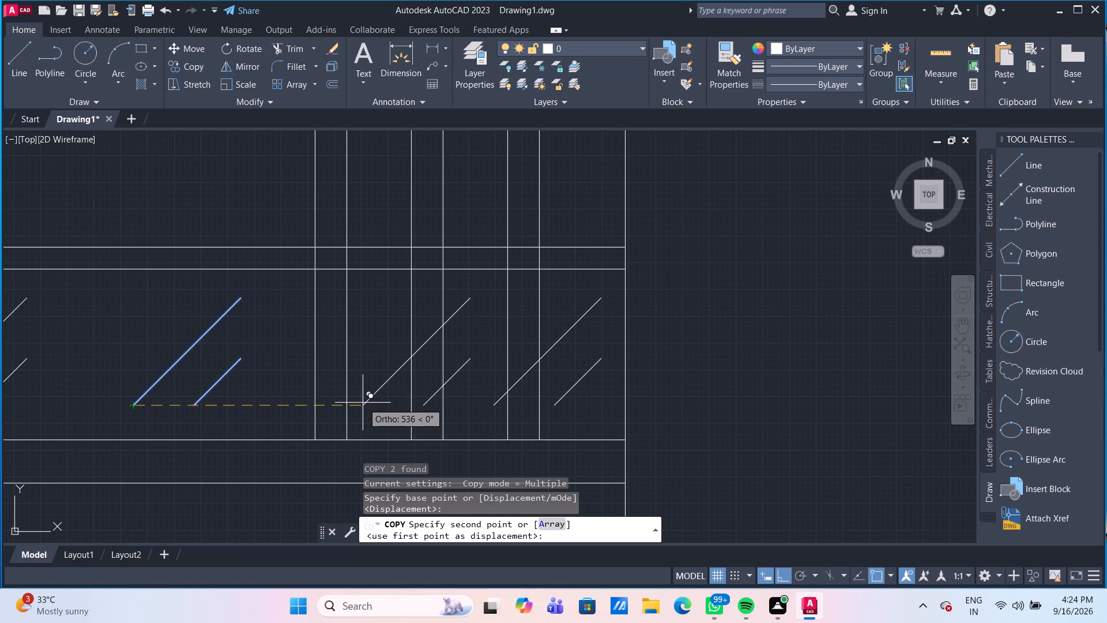
pyautogui.click(363, 403)
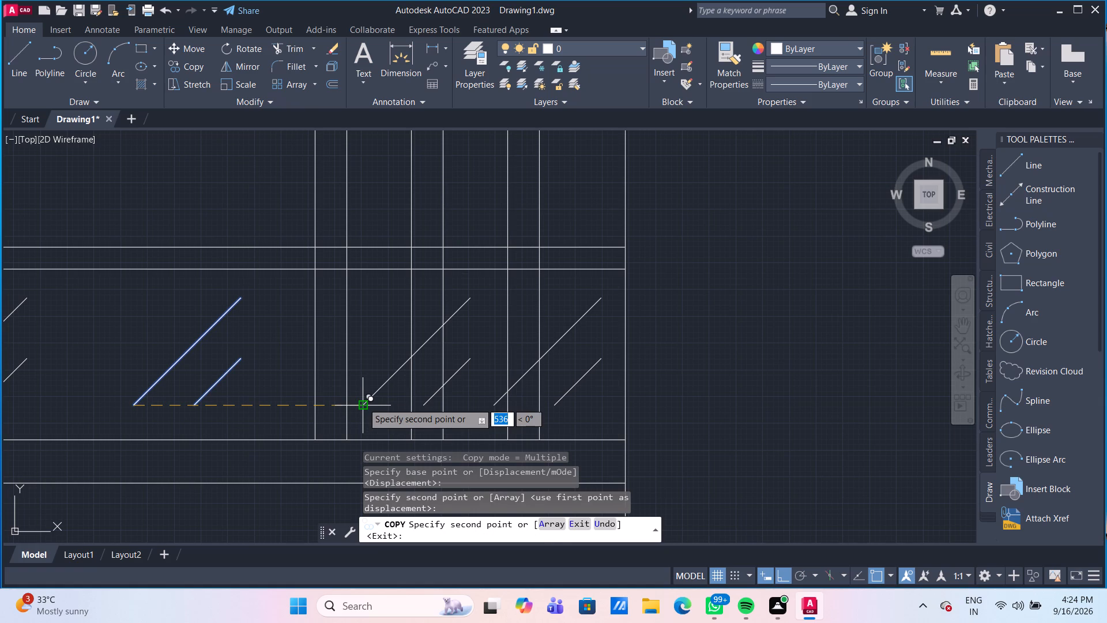
pyautogui.press('Escape')
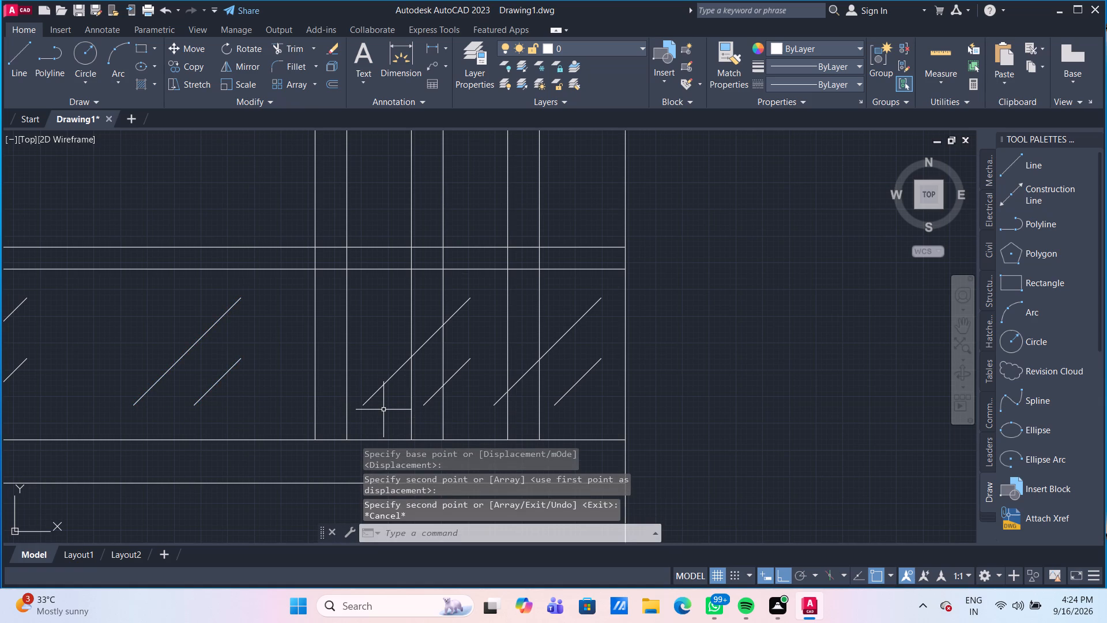
# Trim the railing's horizontal lines inside the leftmost and middle strips, and the glass diagonals inside the middle and rightmost strips.
pyautogui.write('TR')
pyautogui.press('Return')
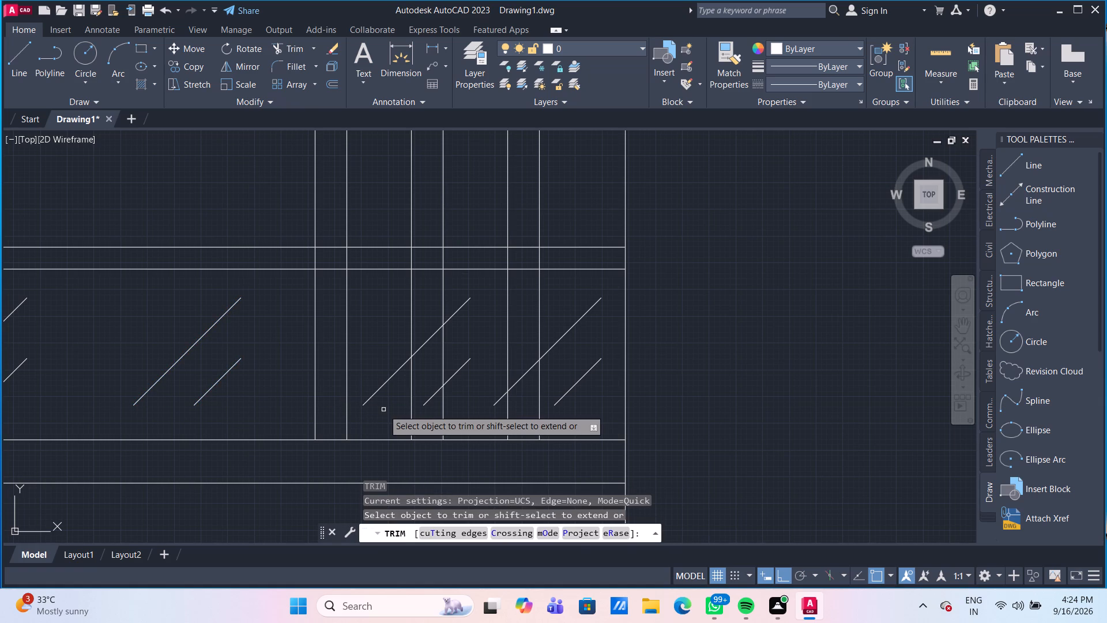
pyautogui.click(426, 344)
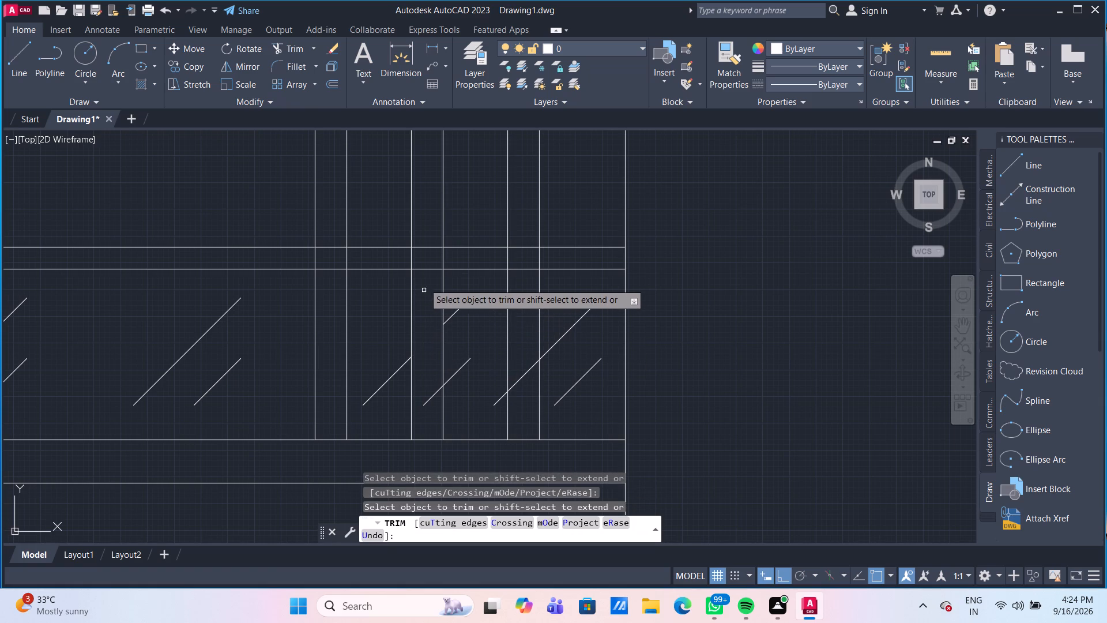
pyautogui.click(430, 213)
pyautogui.click(428, 284)
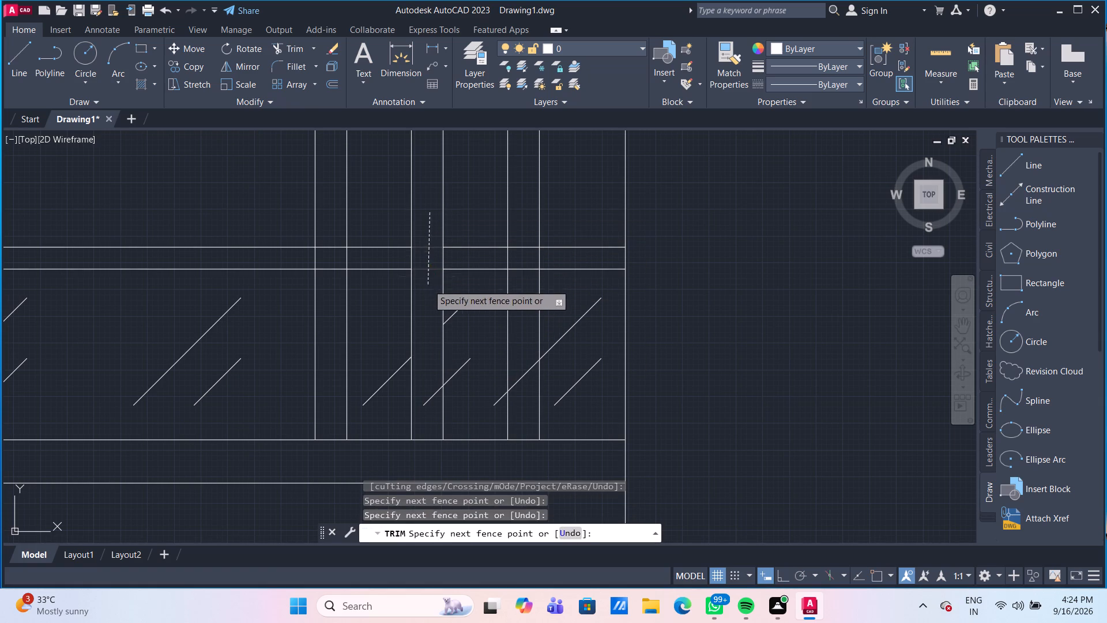
pyautogui.click(326, 226)
pyautogui.click(332, 300)
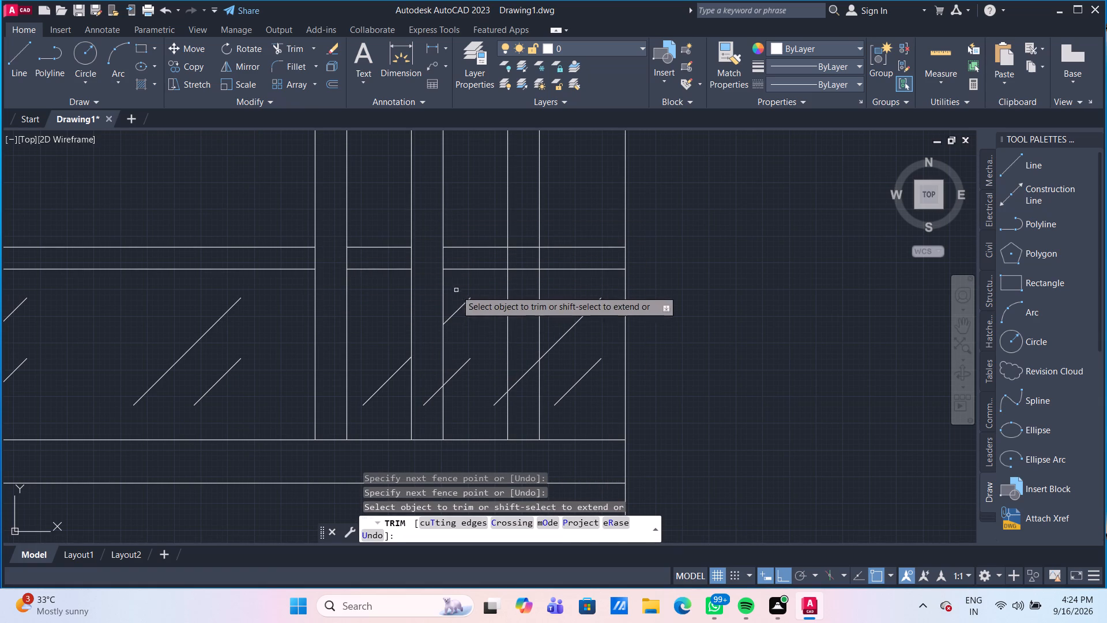
pyautogui.moveTo(424, 368); pyautogui.dragTo(428, 380)
pyautogui.click(427, 422)
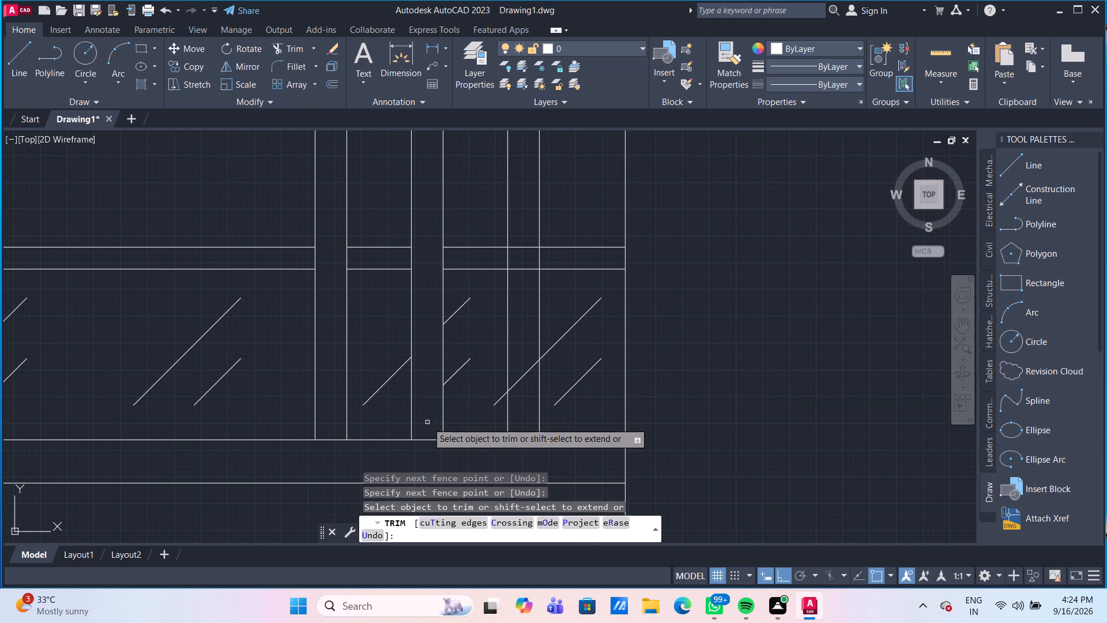
pyautogui.moveTo(518, 355); pyautogui.dragTo(523, 362)
pyautogui.click(526, 411)
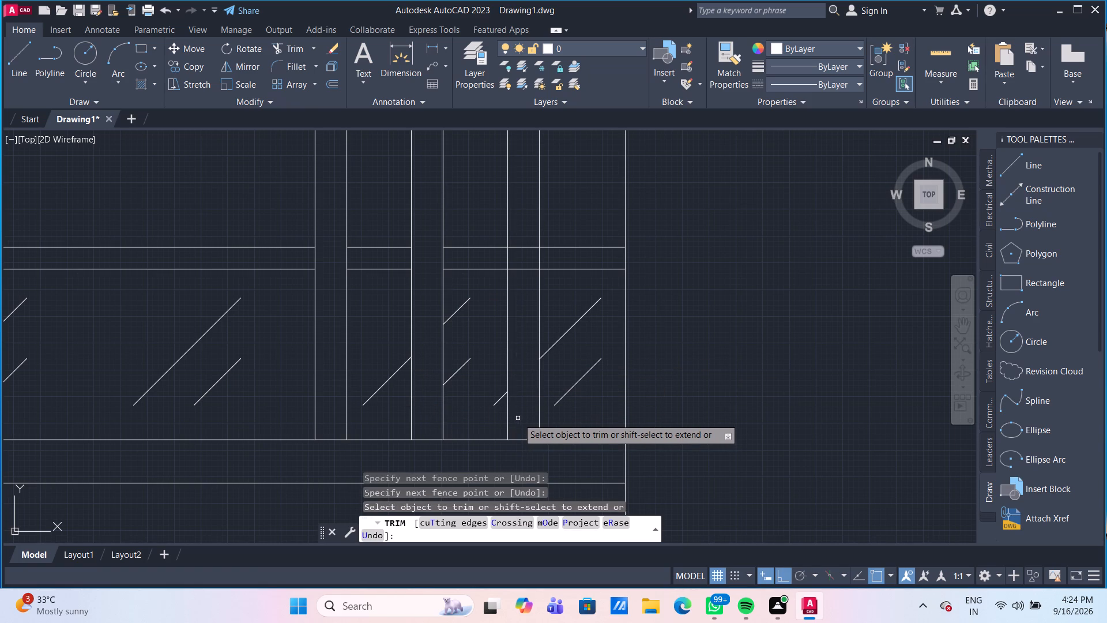
pyautogui.scroll(-3, 515, 417)
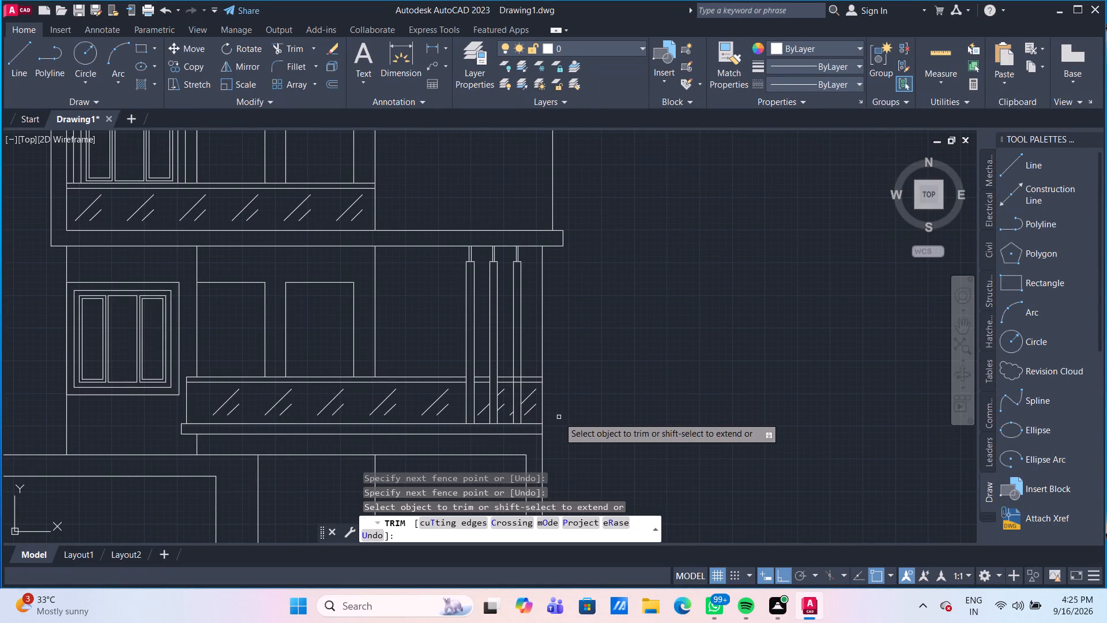
pyautogui.scroll(1, 559, 417)
pyautogui.press('Escape')
# Move all the lower balcony railing's glass diagonals, including the trimmed pieces between the strips, about 105 mm to the left.
pyautogui.scroll(-1, 395, 417)
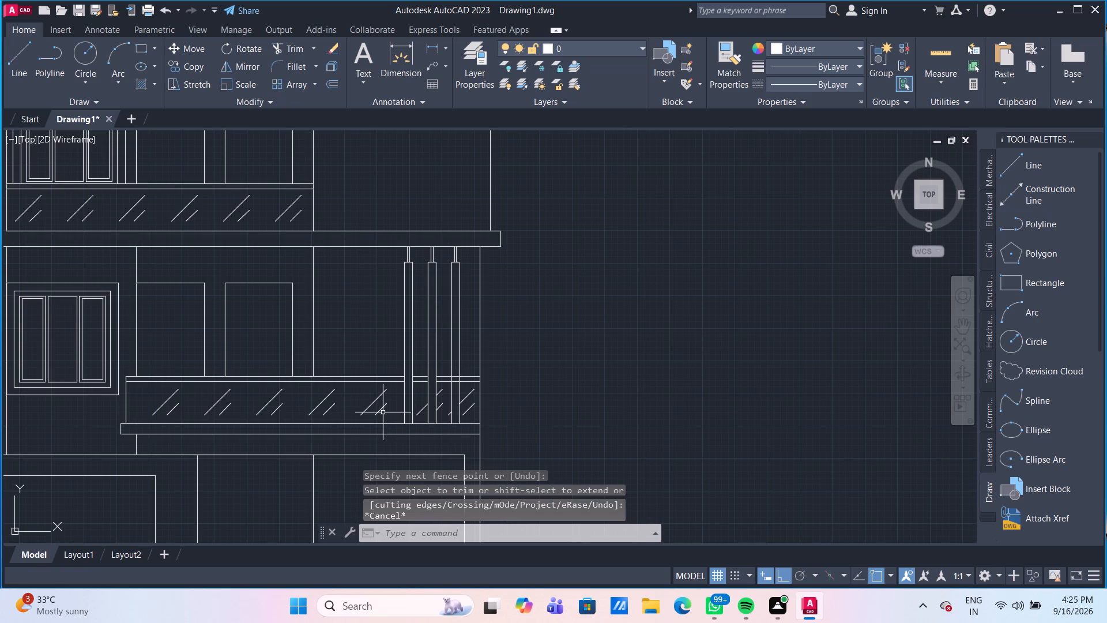
pyautogui.click(383, 412)
pyautogui.click(142, 400)
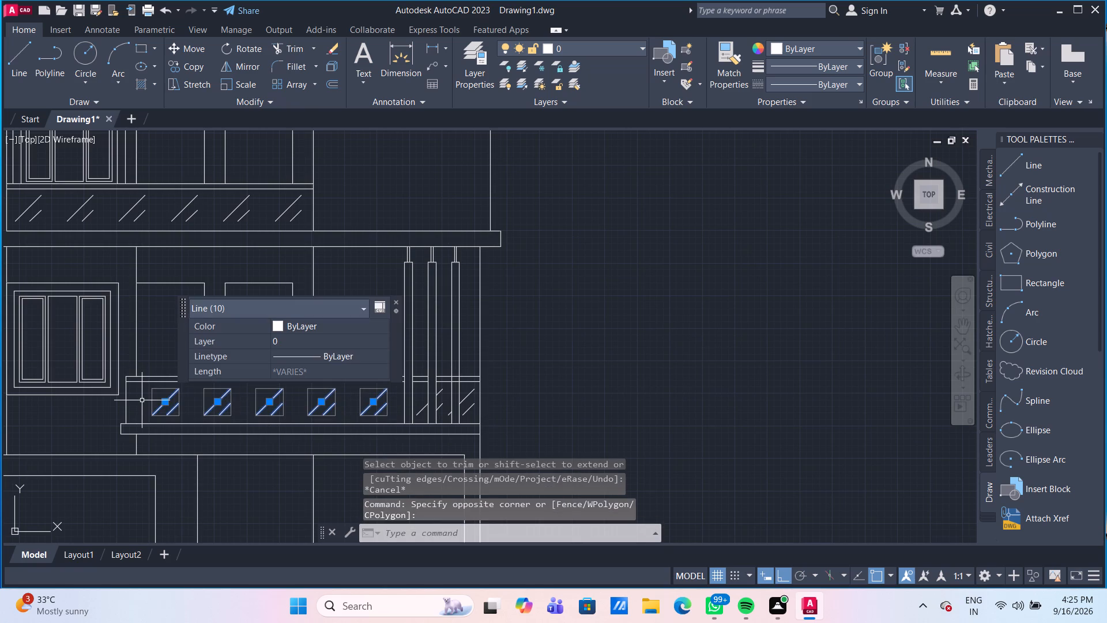
pyautogui.click(421, 413)
pyautogui.scroll(1, 422, 413)
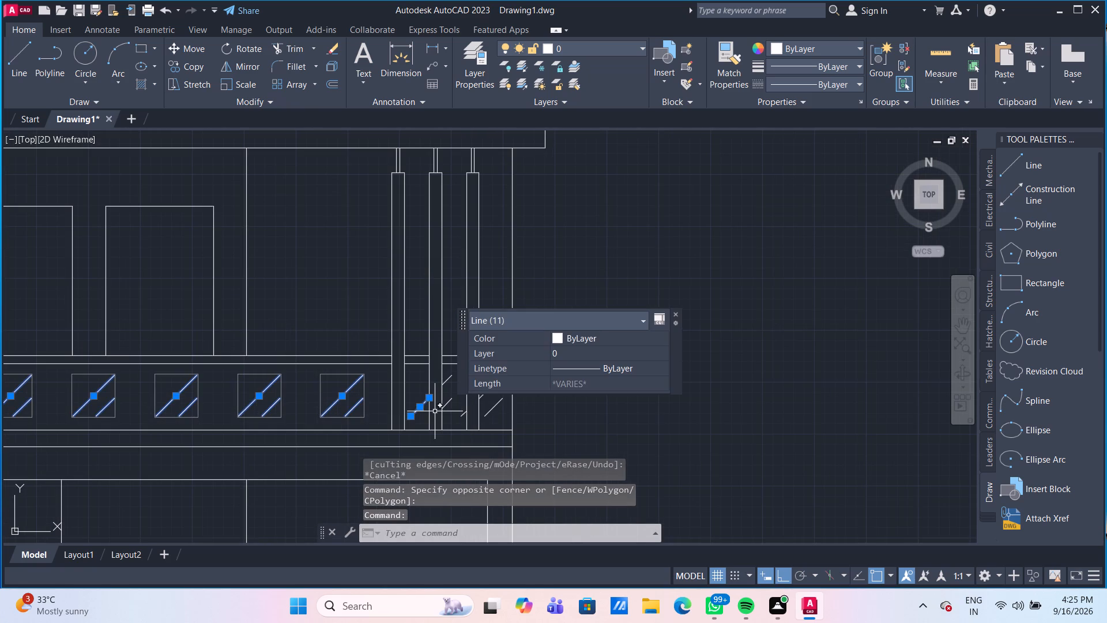
pyautogui.moveTo(435, 411); pyautogui.dragTo(365, 414, button='middle')
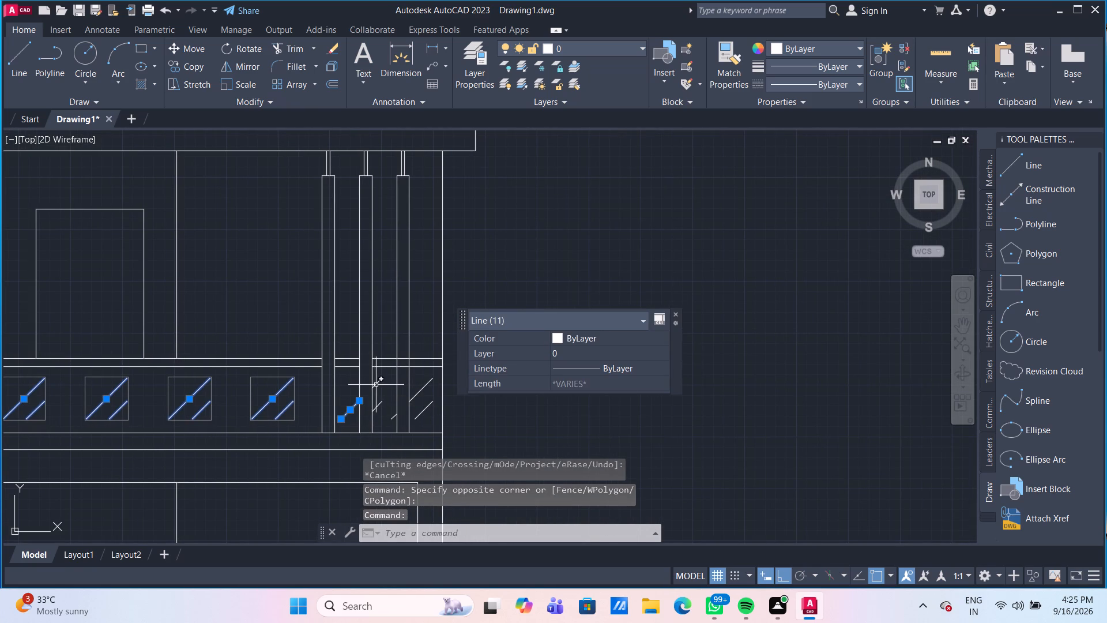
pyautogui.click(377, 381)
pyautogui.scroll(1, 381, 411)
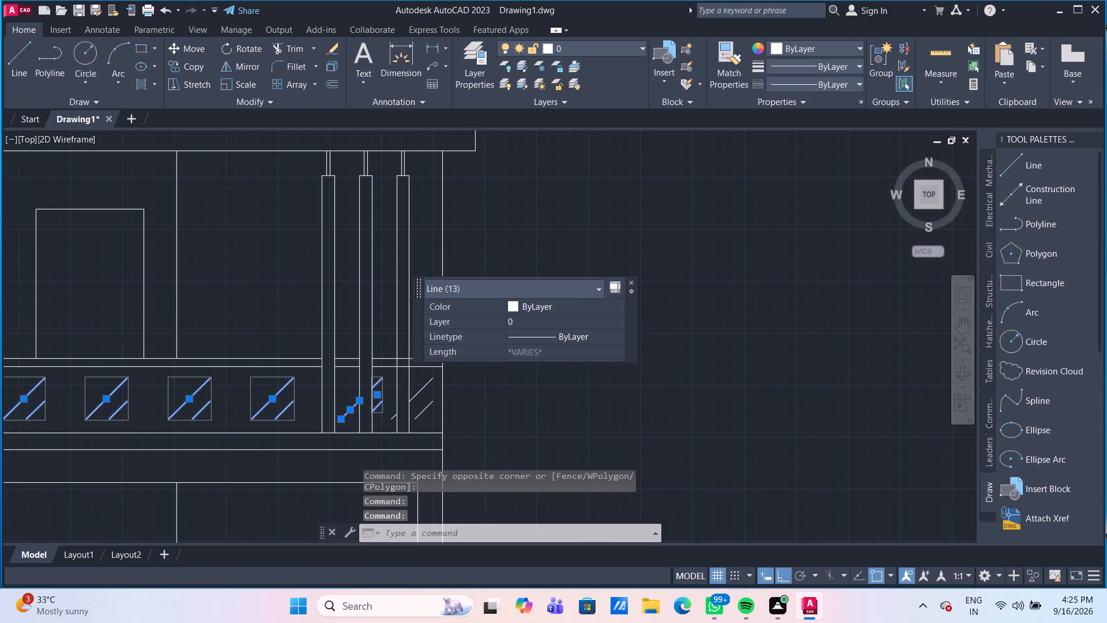
pyautogui.click(440, 381)
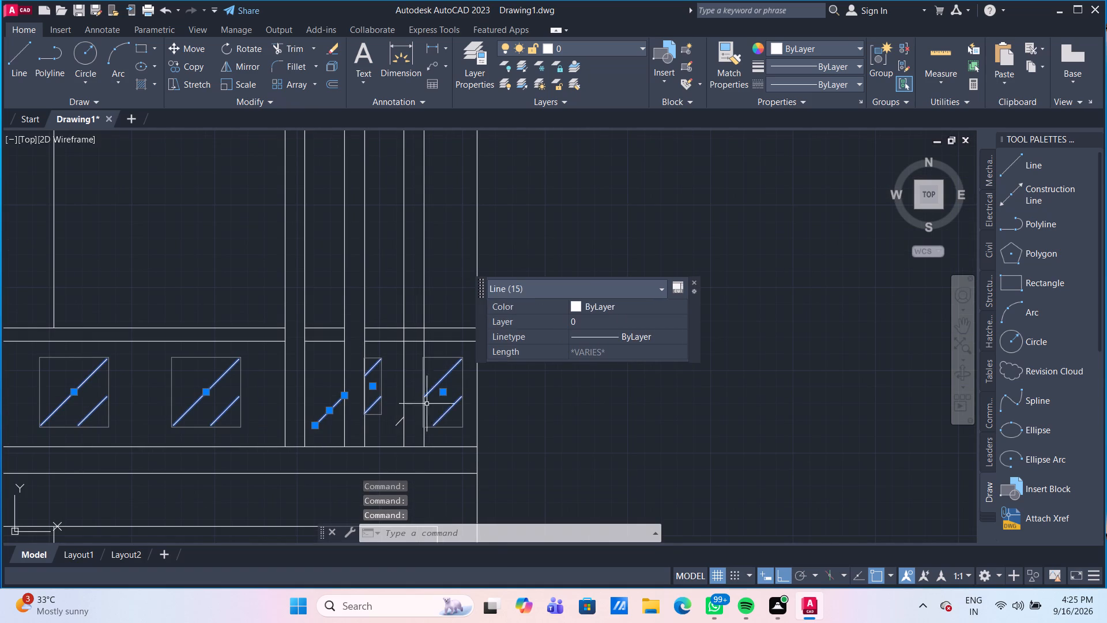
pyautogui.click(397, 424)
pyautogui.scroll(-1, 337, 438)
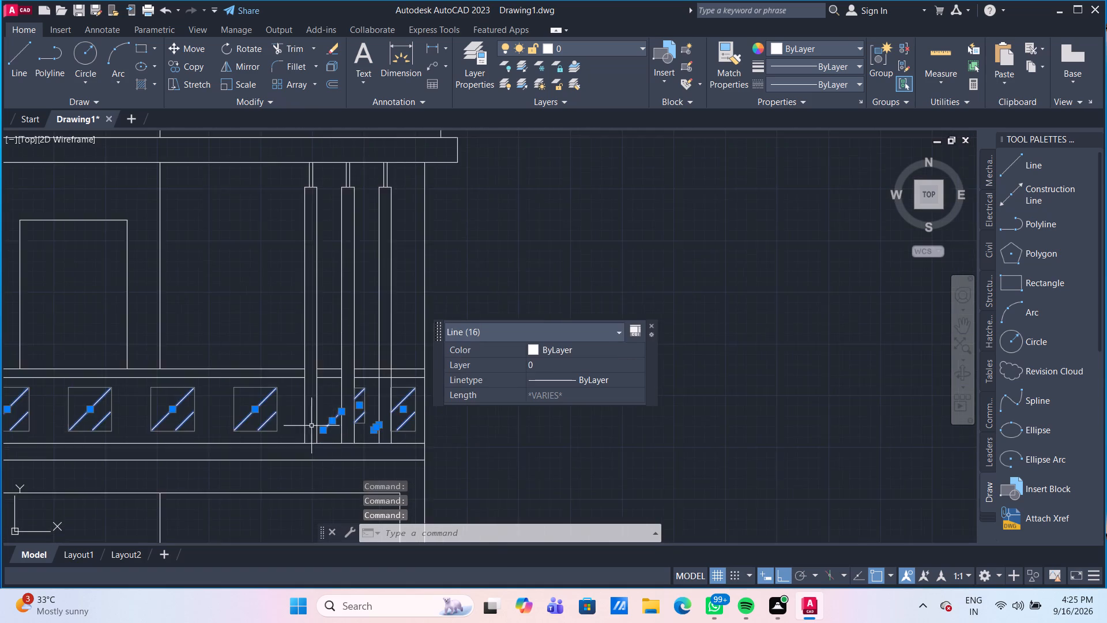
pyautogui.scroll(-2, 304, 423)
pyautogui.scroll(2, 127, 420)
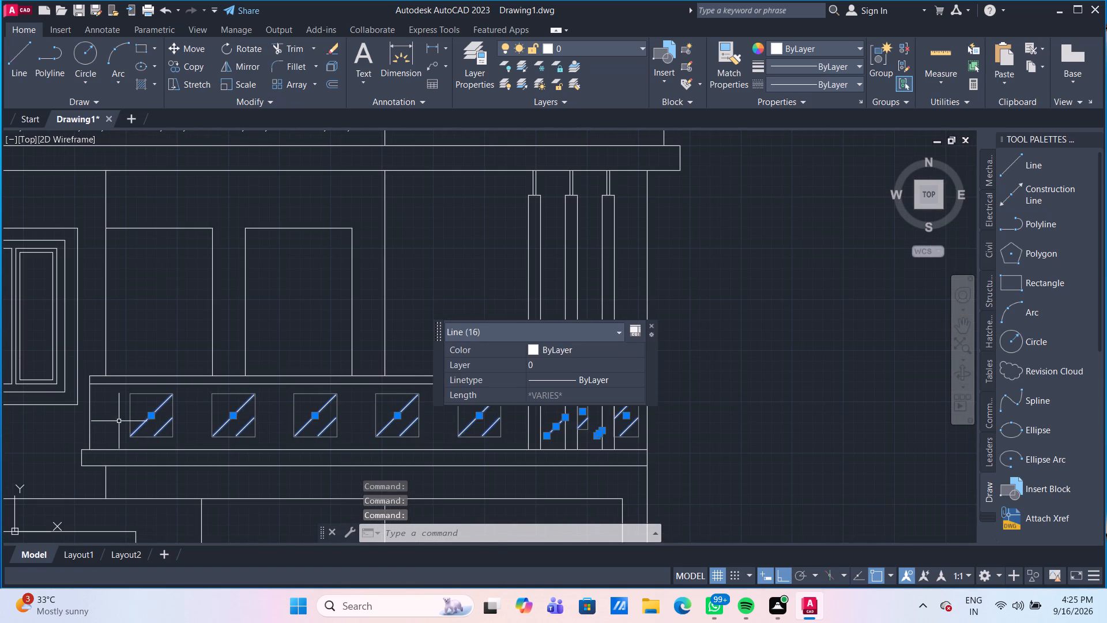
pyautogui.press('m')
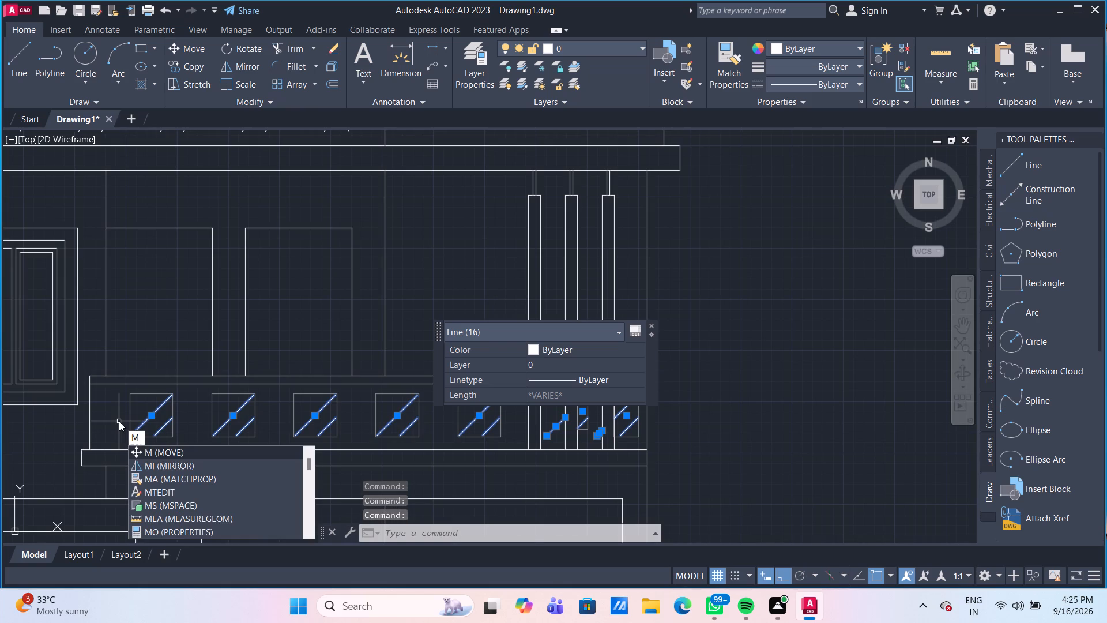
pyautogui.press('Return')
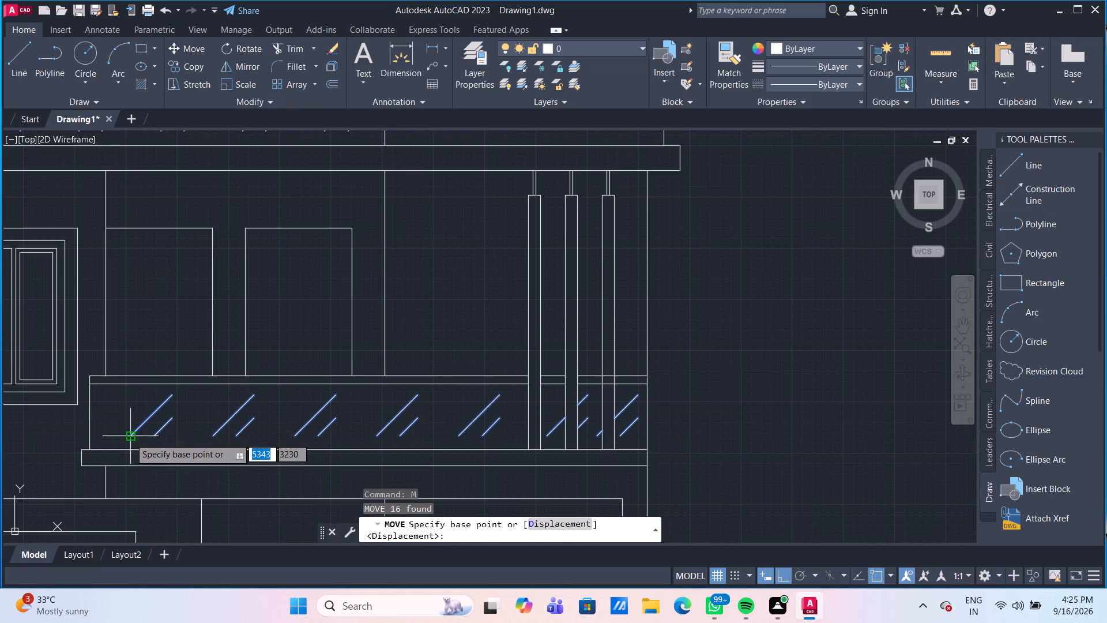
pyautogui.click(130, 438)
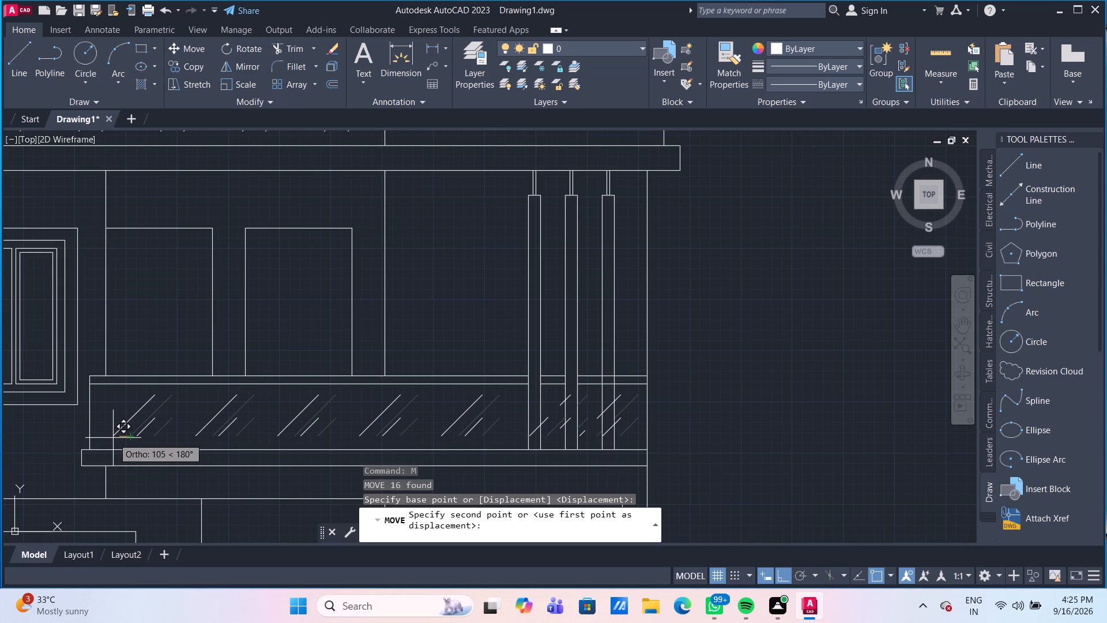
pyautogui.click(113, 438)
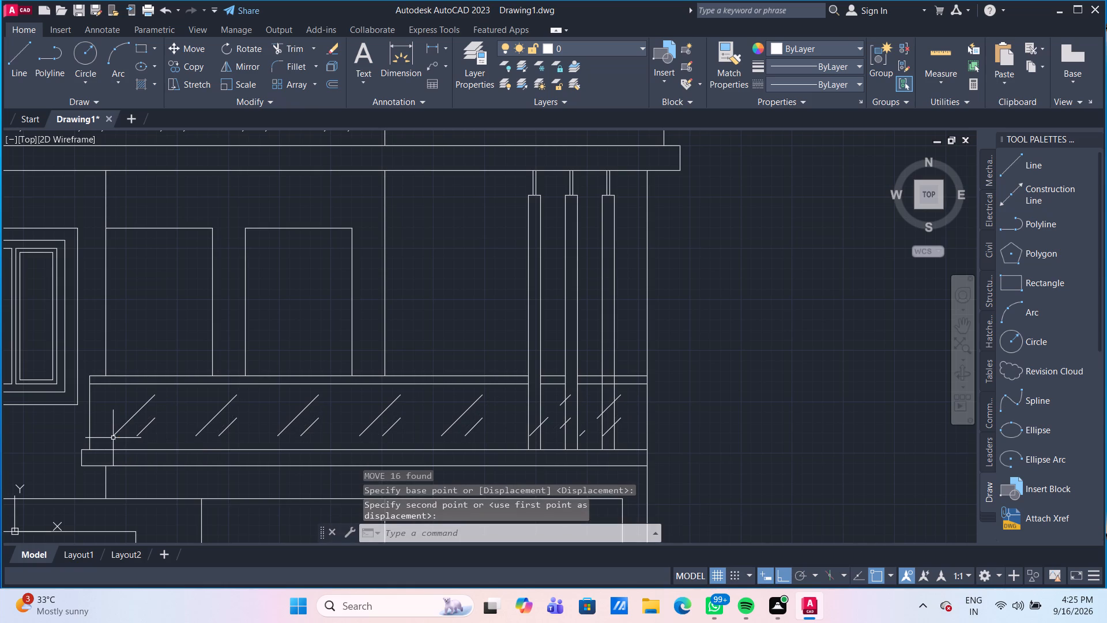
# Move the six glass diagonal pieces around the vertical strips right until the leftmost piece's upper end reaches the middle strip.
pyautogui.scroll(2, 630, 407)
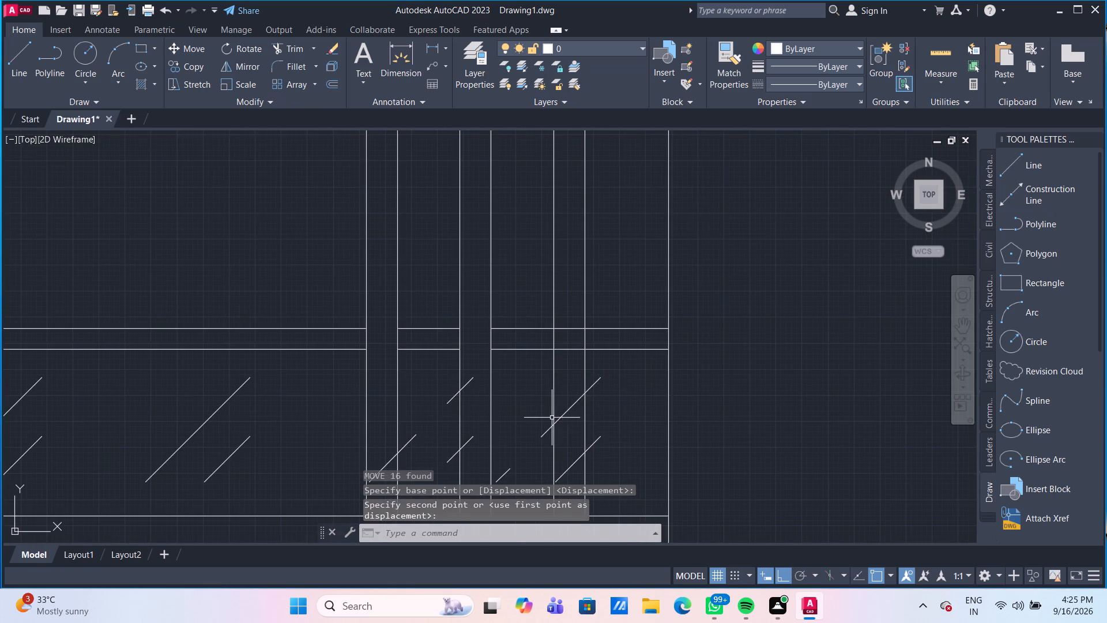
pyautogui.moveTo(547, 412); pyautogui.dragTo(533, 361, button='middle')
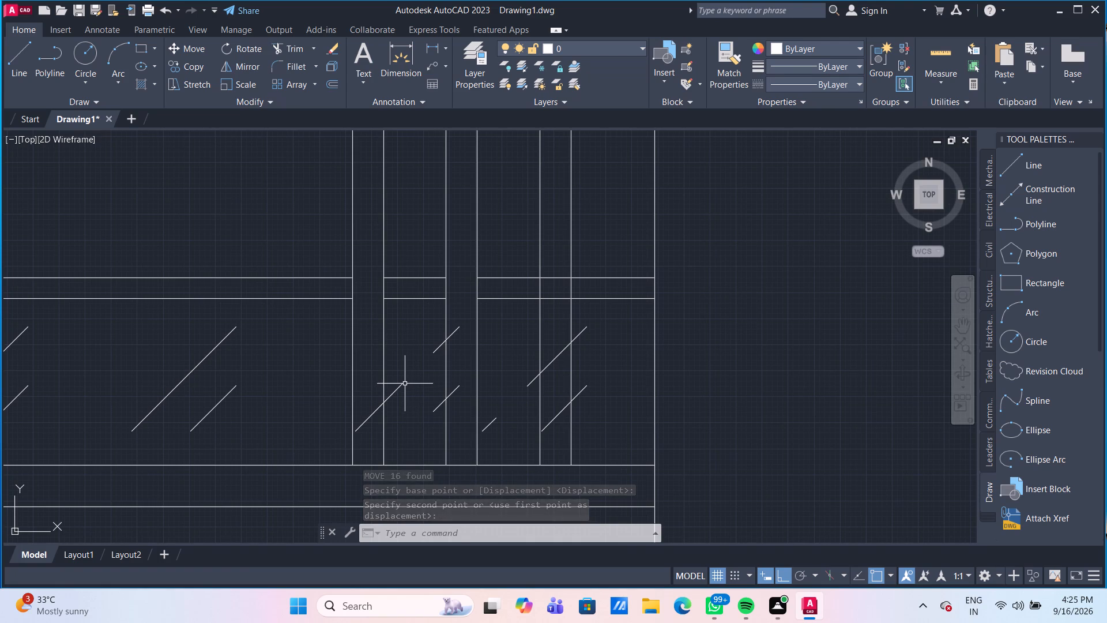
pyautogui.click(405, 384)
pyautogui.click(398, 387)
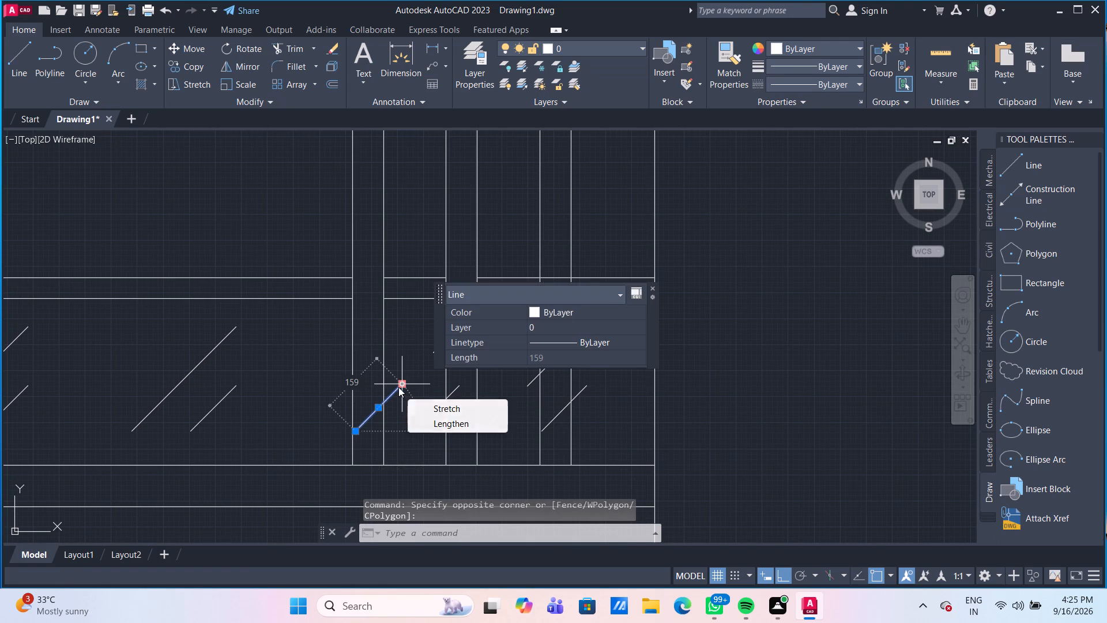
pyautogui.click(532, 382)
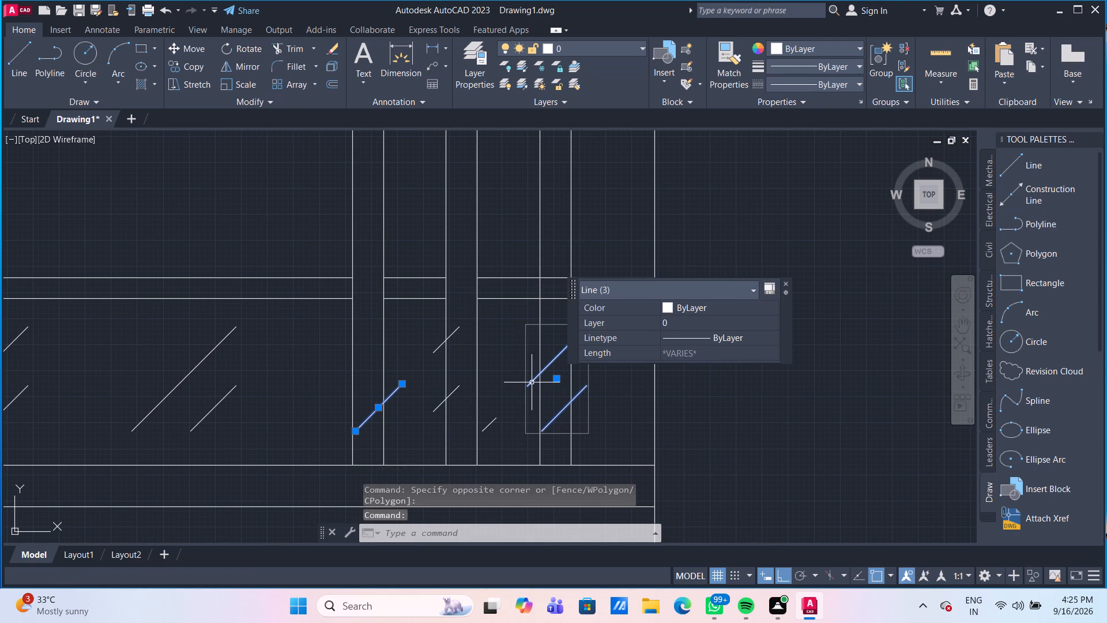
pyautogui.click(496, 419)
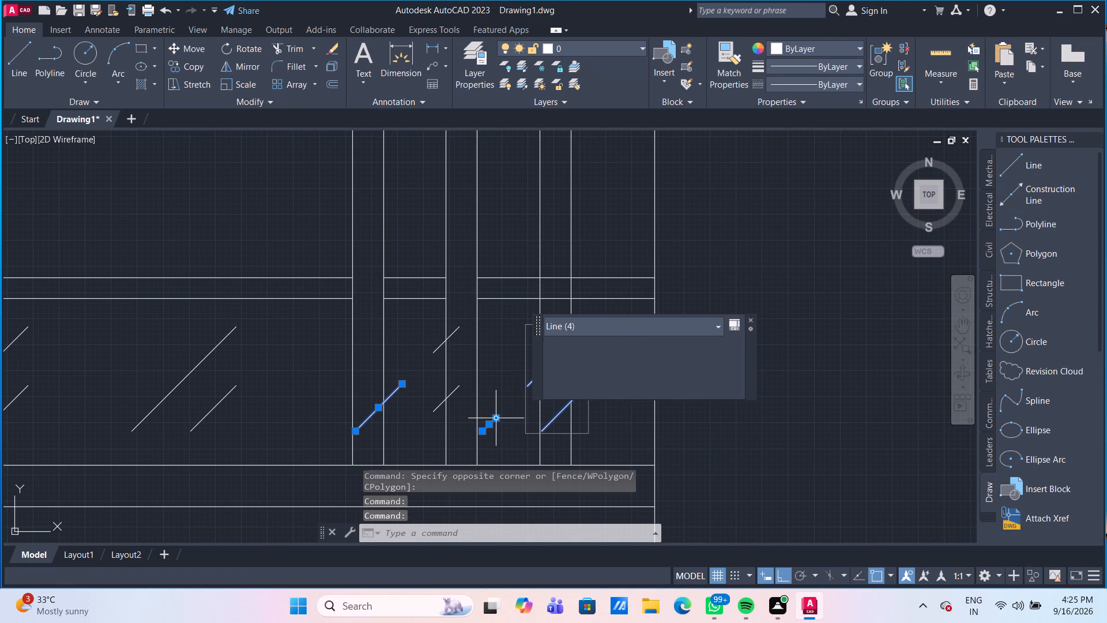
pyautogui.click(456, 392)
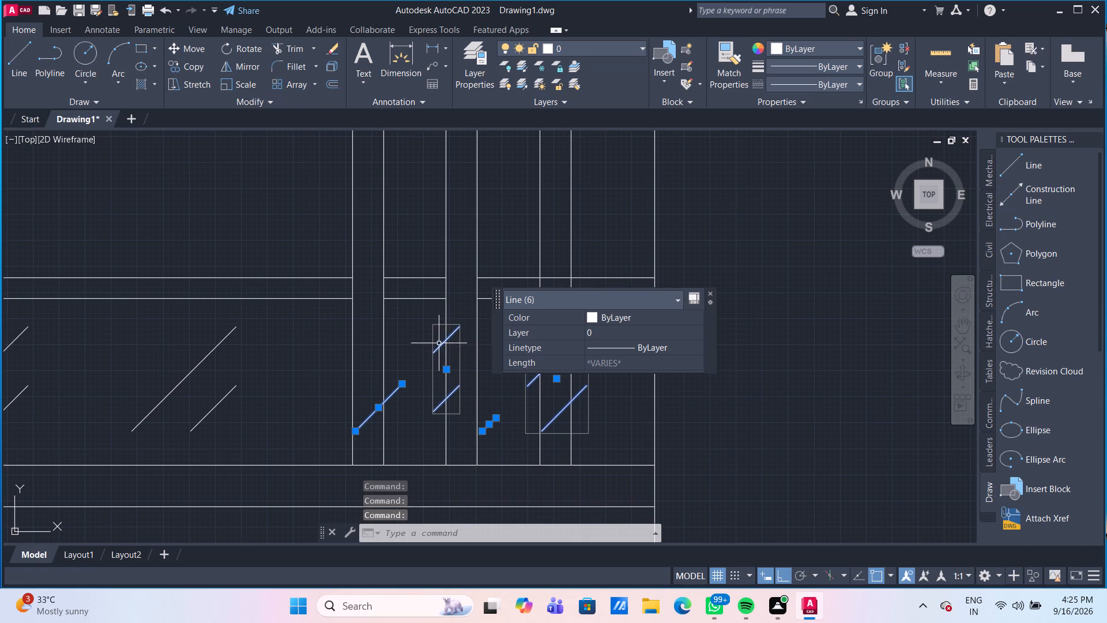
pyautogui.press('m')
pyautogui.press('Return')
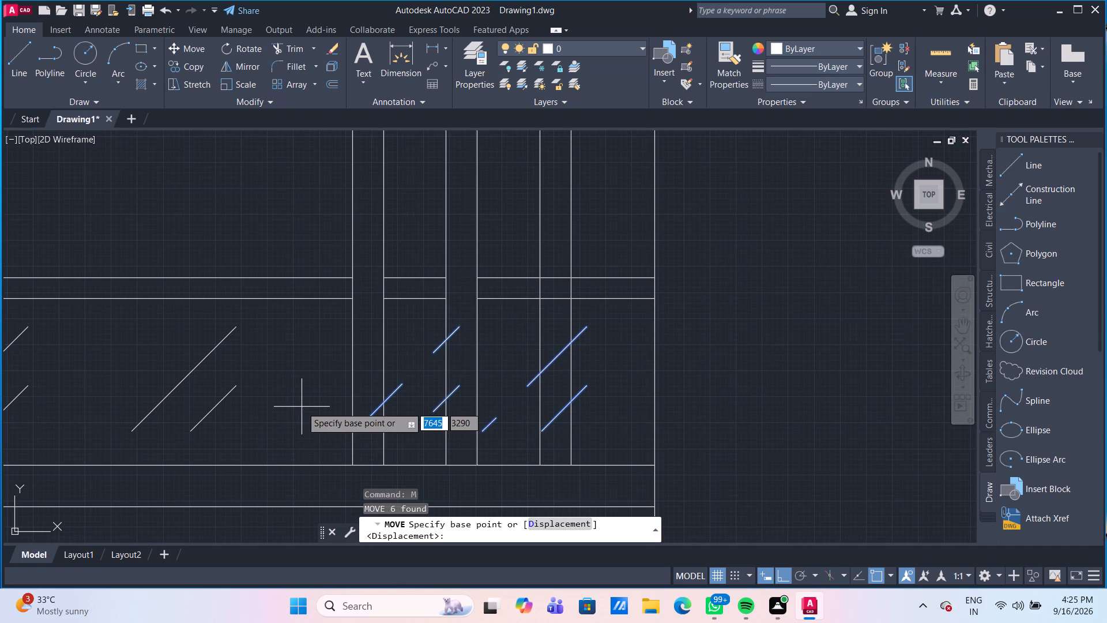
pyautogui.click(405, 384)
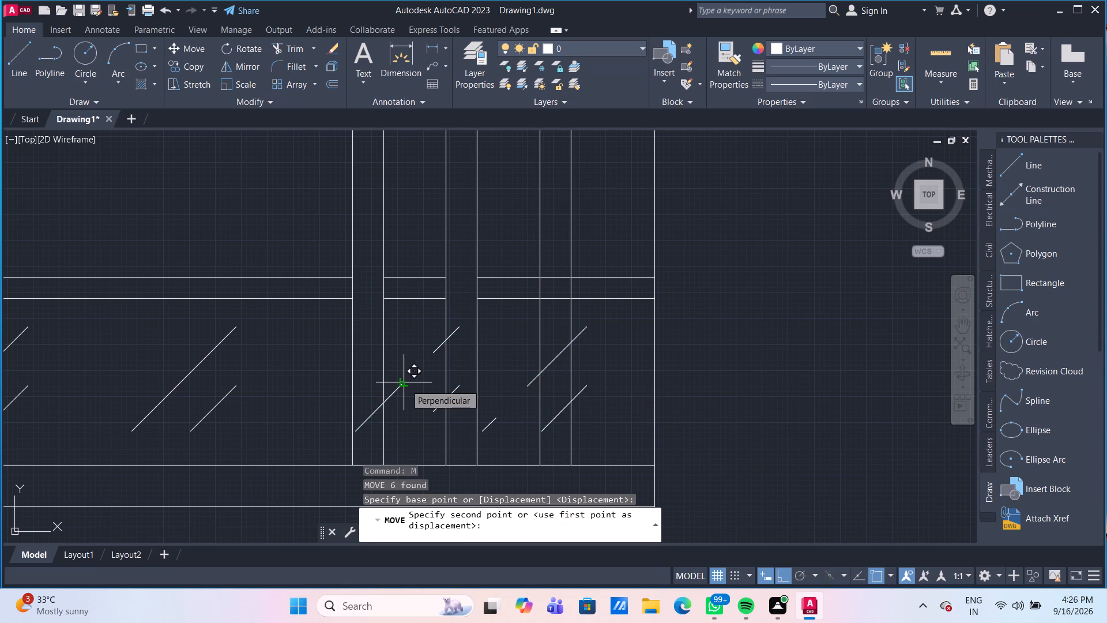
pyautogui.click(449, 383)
# Examine the spacing of the lower railing's glass diagonals between and beside the vertical strips.
pyautogui.scroll(1, 449, 383)
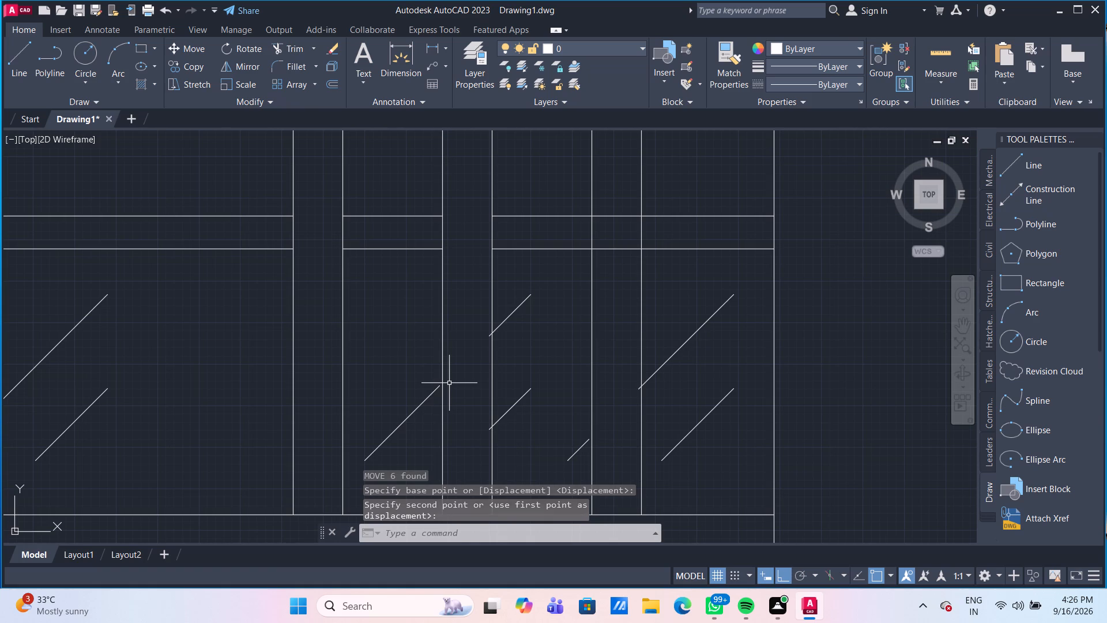
pyautogui.hotkey('ctrl', 'z')
pyautogui.scroll(2, 443, 386)
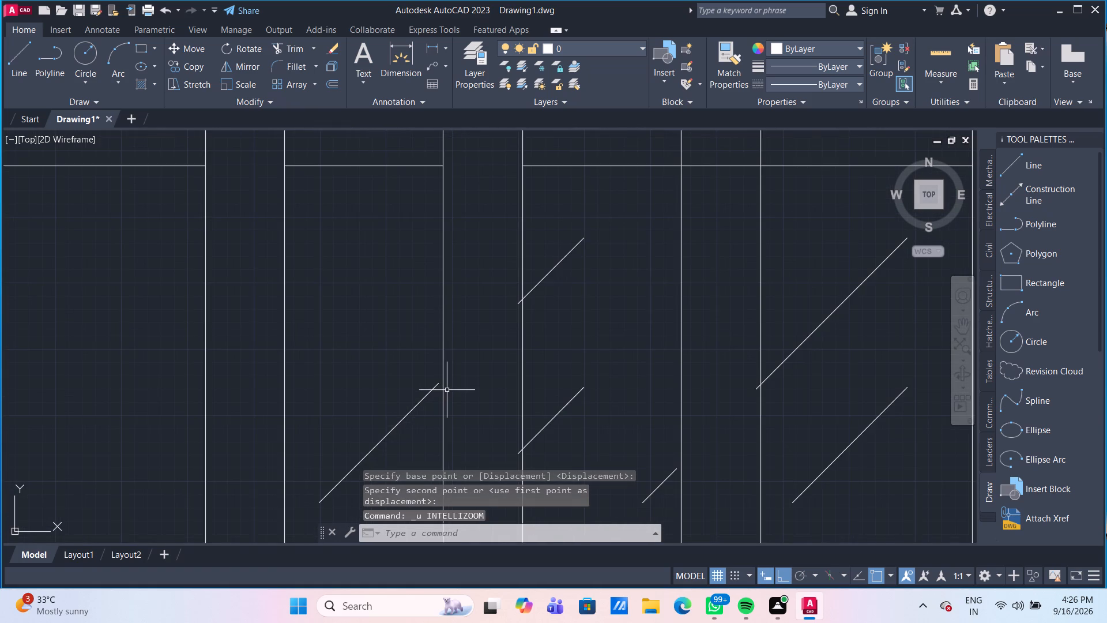
pyautogui.scroll(-3, 447, 390)
pyautogui.scroll(2, 473, 416)
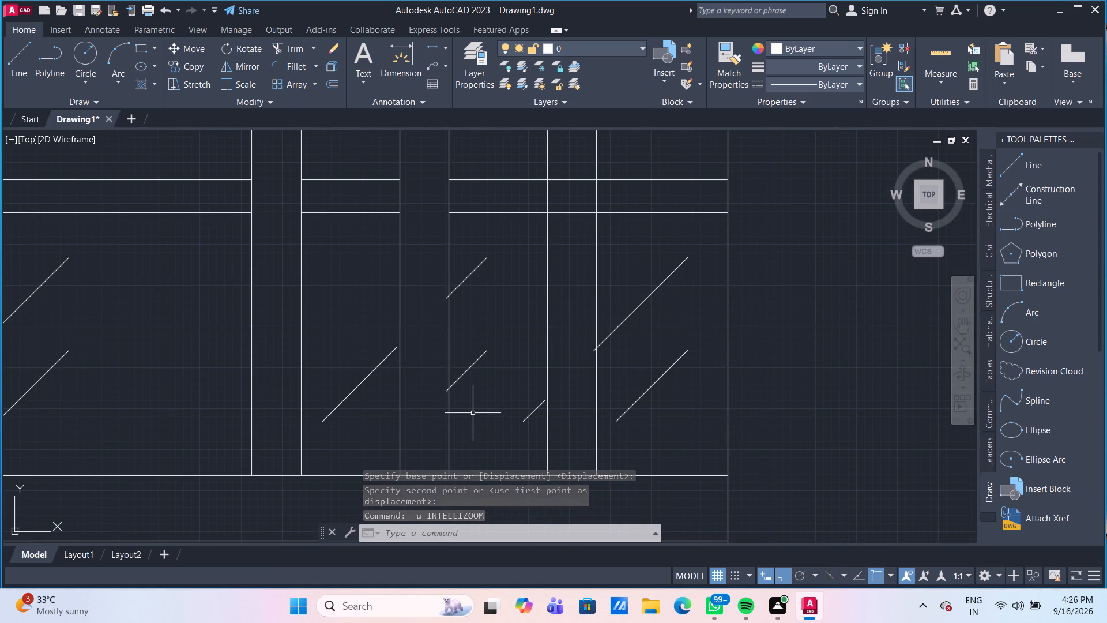
pyautogui.scroll(-2, 473, 413)
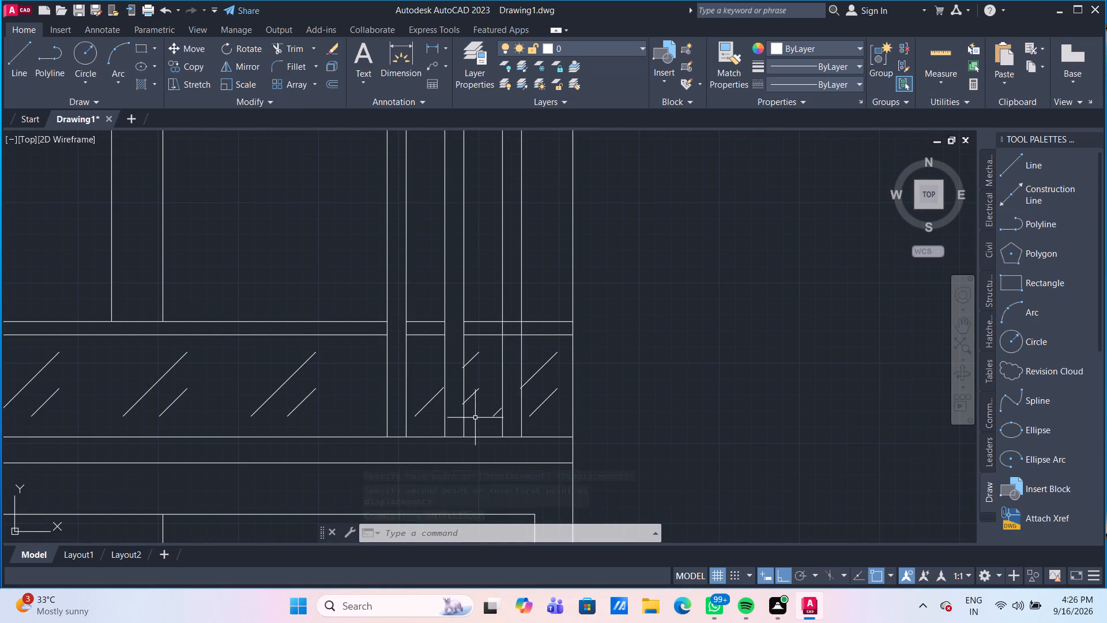
pyautogui.scroll(-1, 475, 418)
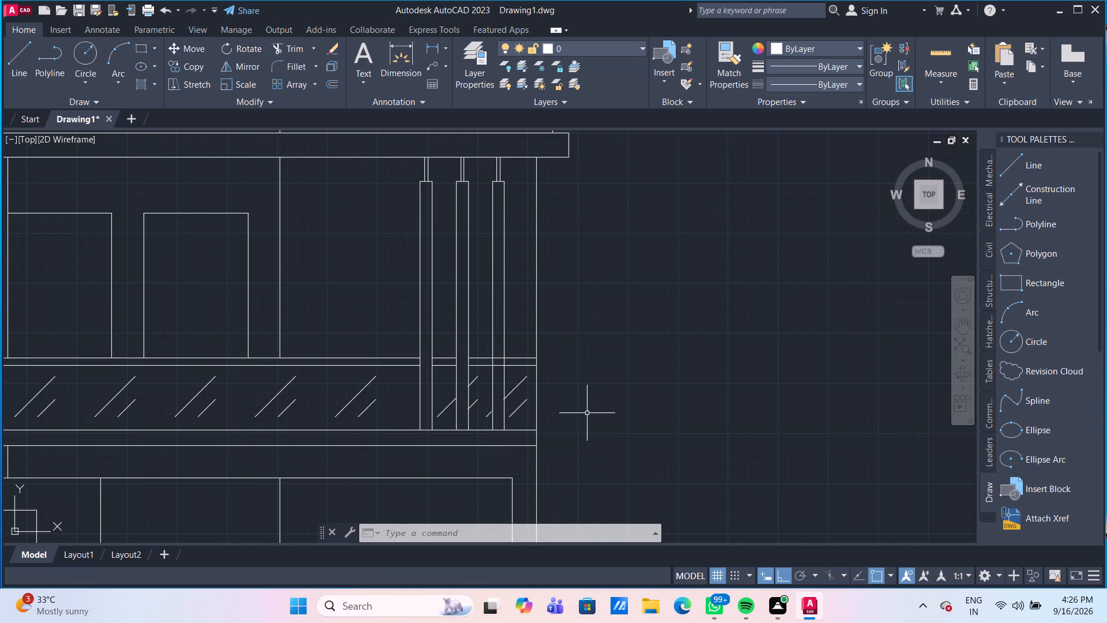
pyautogui.scroll(-1, 589, 414)
pyautogui.scroll(2, 450, 417)
pyautogui.moveTo(477, 418); pyautogui.dragTo(465, 405, button='middle')
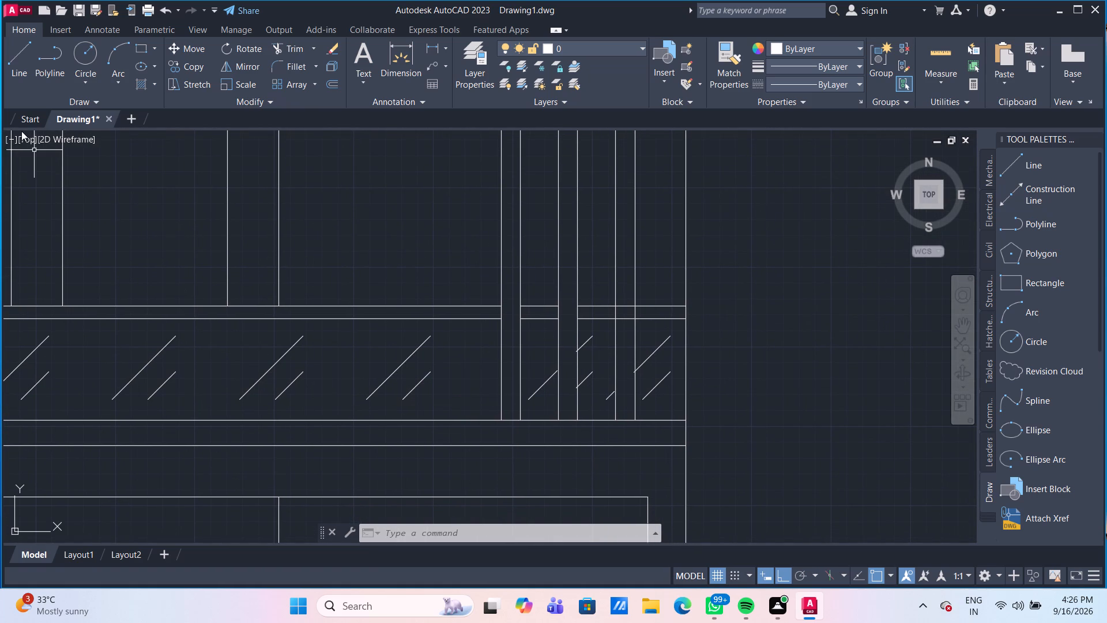
# Measure the spacing between the lower ends of the two full glass diagonal pairs nearest the strips.
pyautogui.click(11, 80)
pyautogui.click(243, 401)
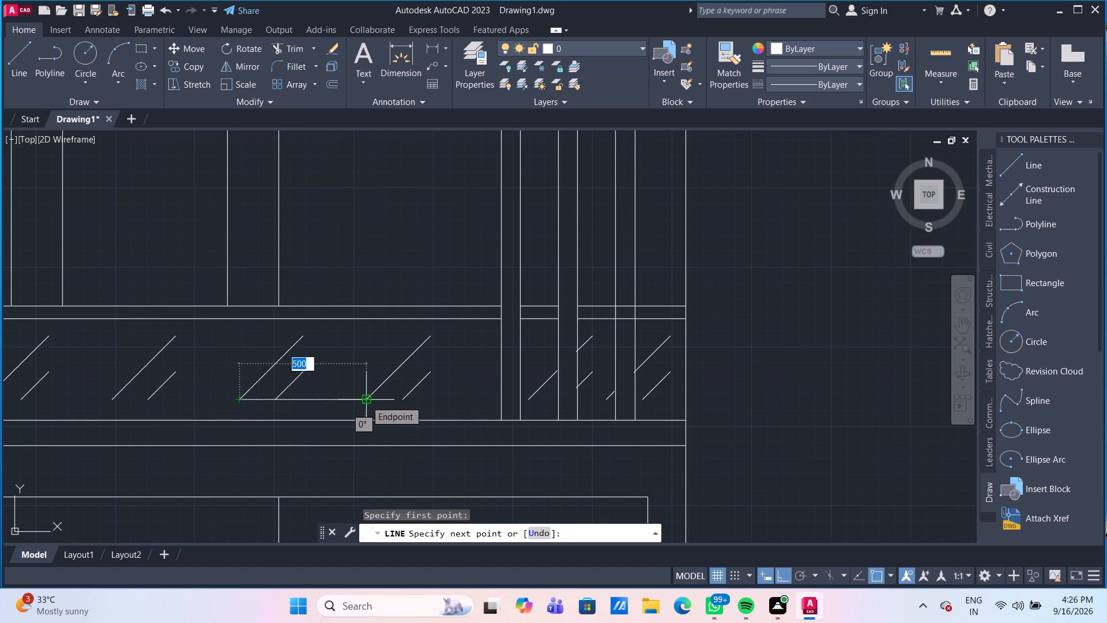
pyautogui.press('Escape')
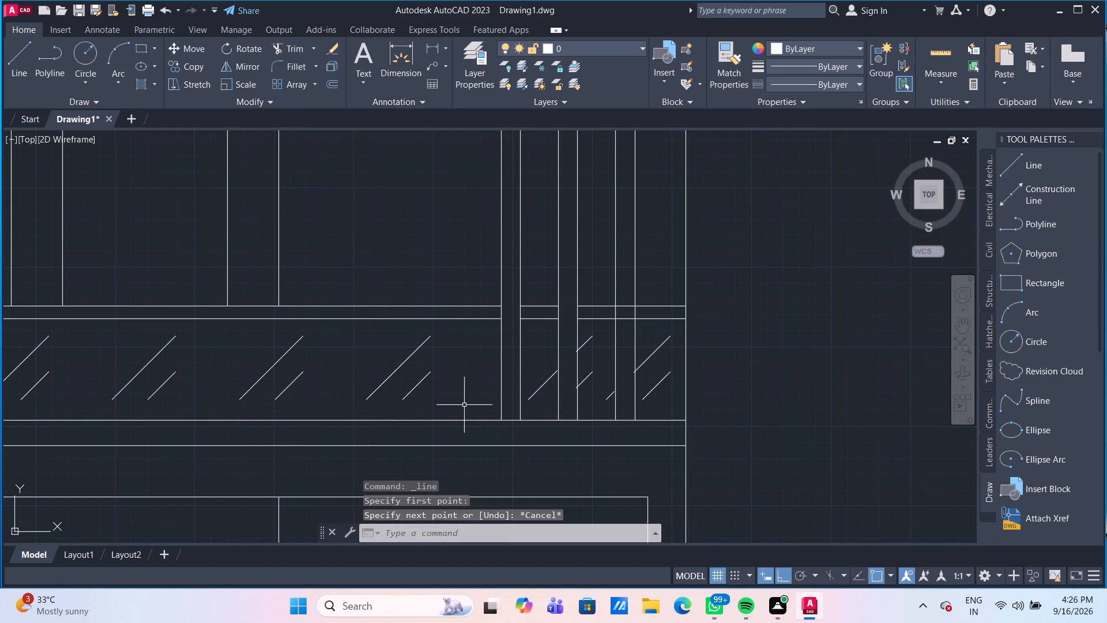
# Draw a stepped guide line from the last full diagonal's lower end: 500 mm right, about 42 down, 500 right, about 42 up, short run right.
pyautogui.click(21, 74)
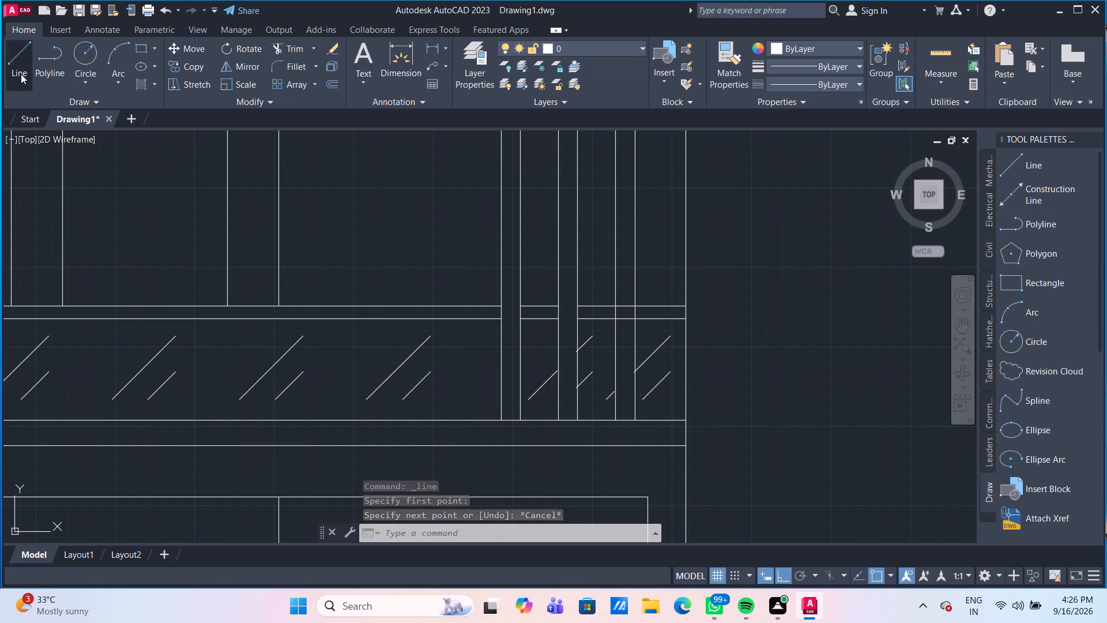
pyautogui.click(363, 400)
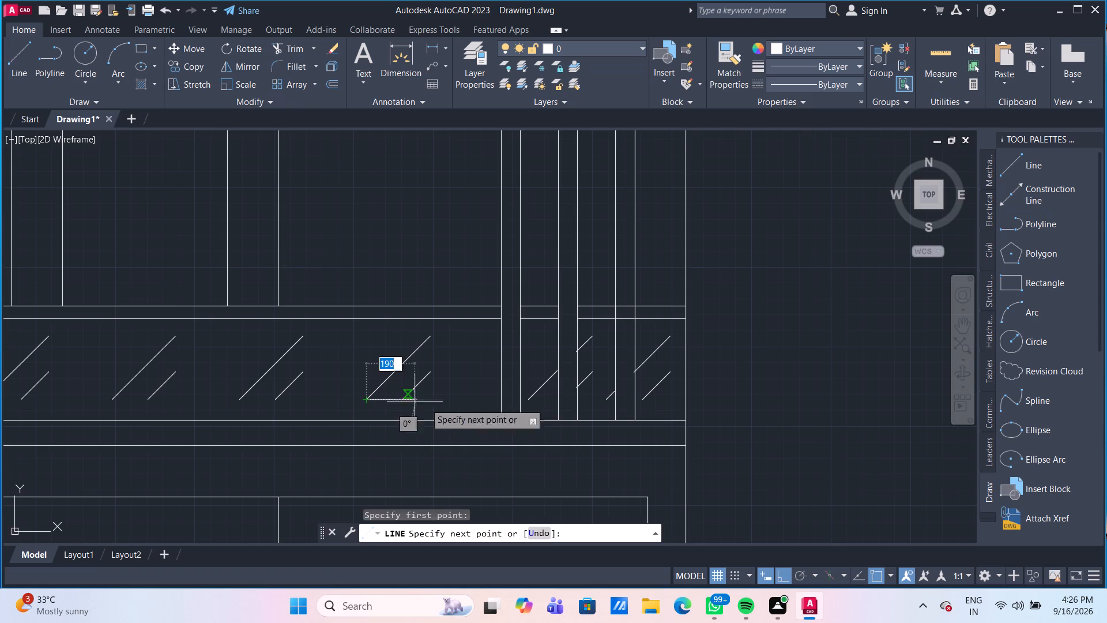
pyautogui.write('500')
pyautogui.press('Return')
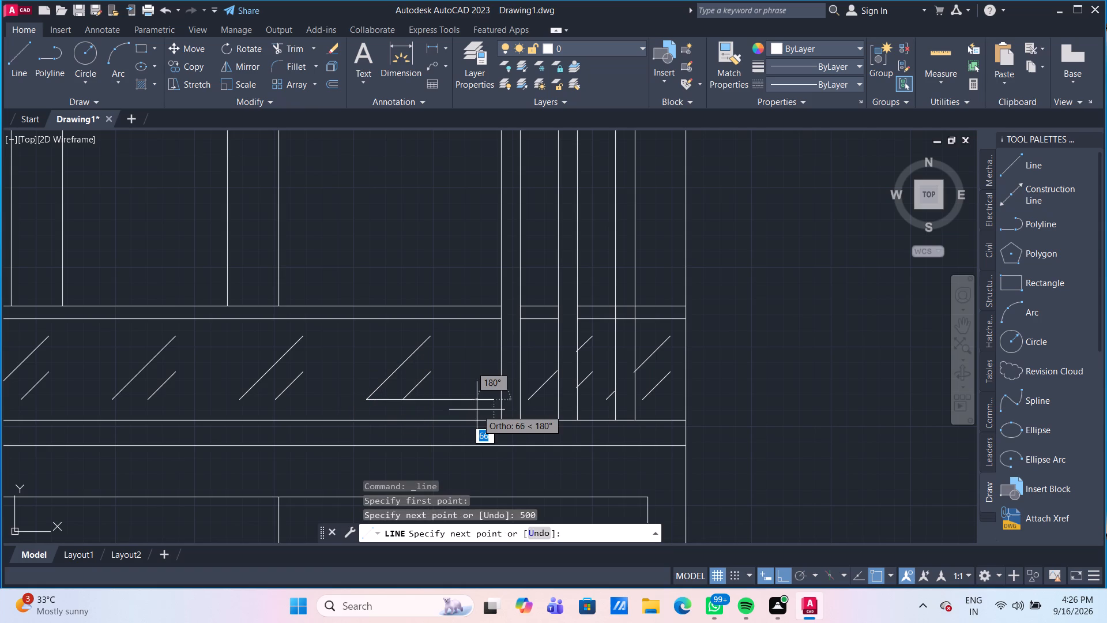
pyautogui.scroll(2, 504, 407)
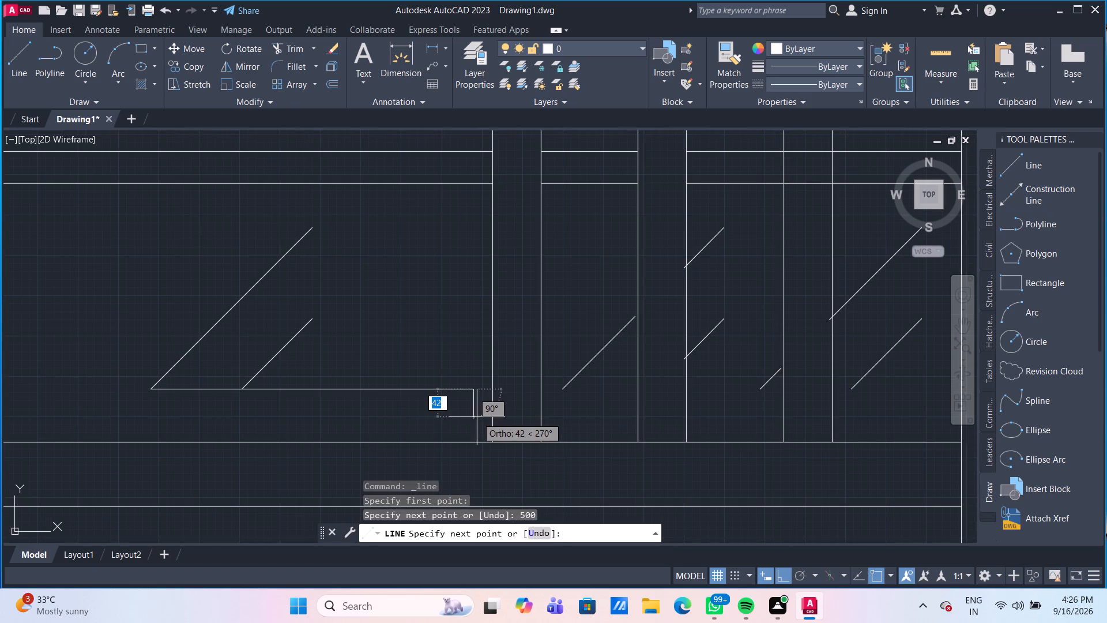
pyautogui.click(477, 417)
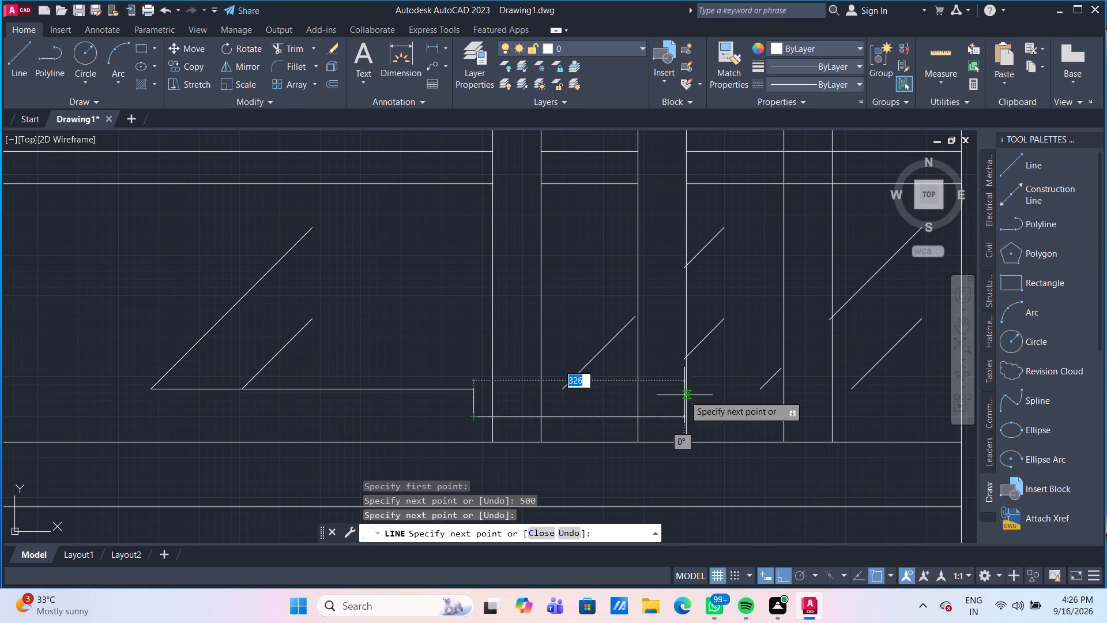
pyautogui.write('500')
pyautogui.press('Return')
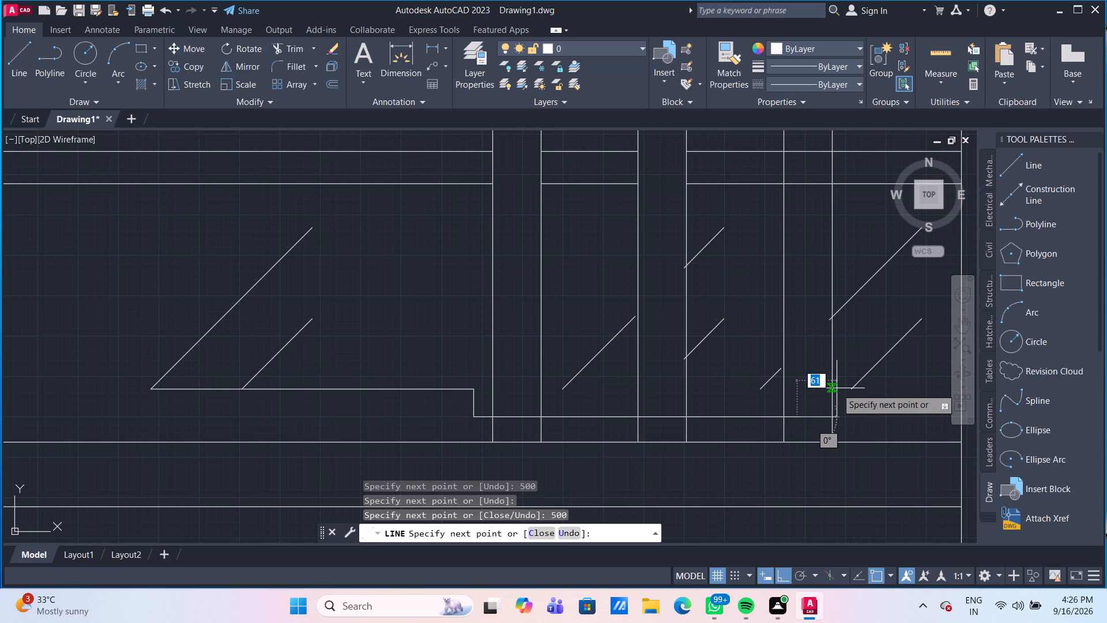
pyautogui.scroll(-1, 815, 346)
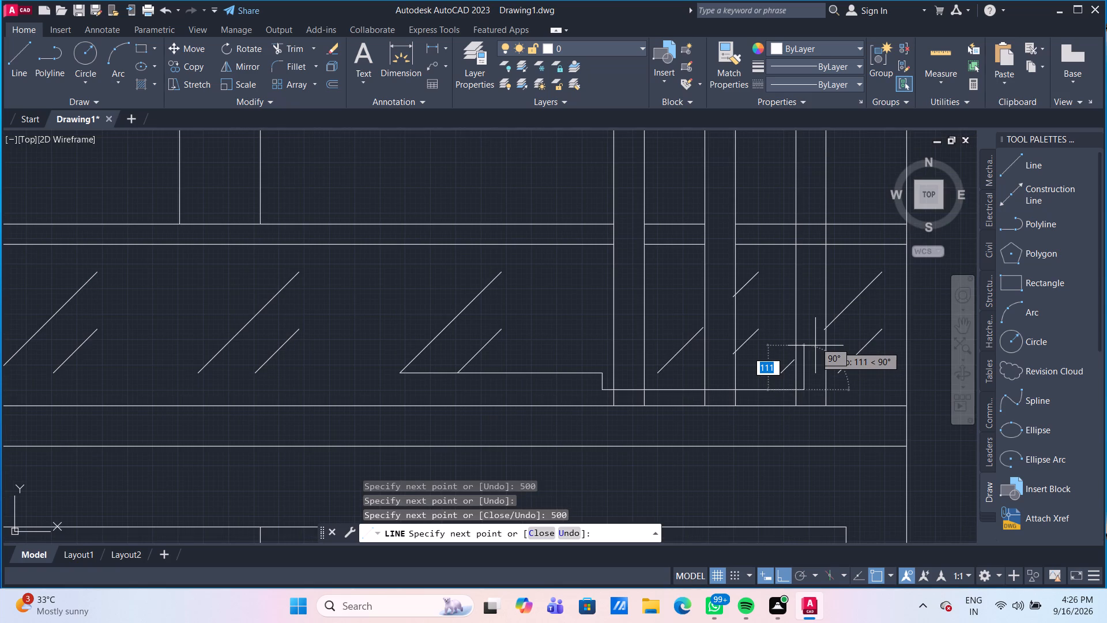
pyautogui.moveTo(815, 346); pyautogui.dragTo(669, 369, button='middle')
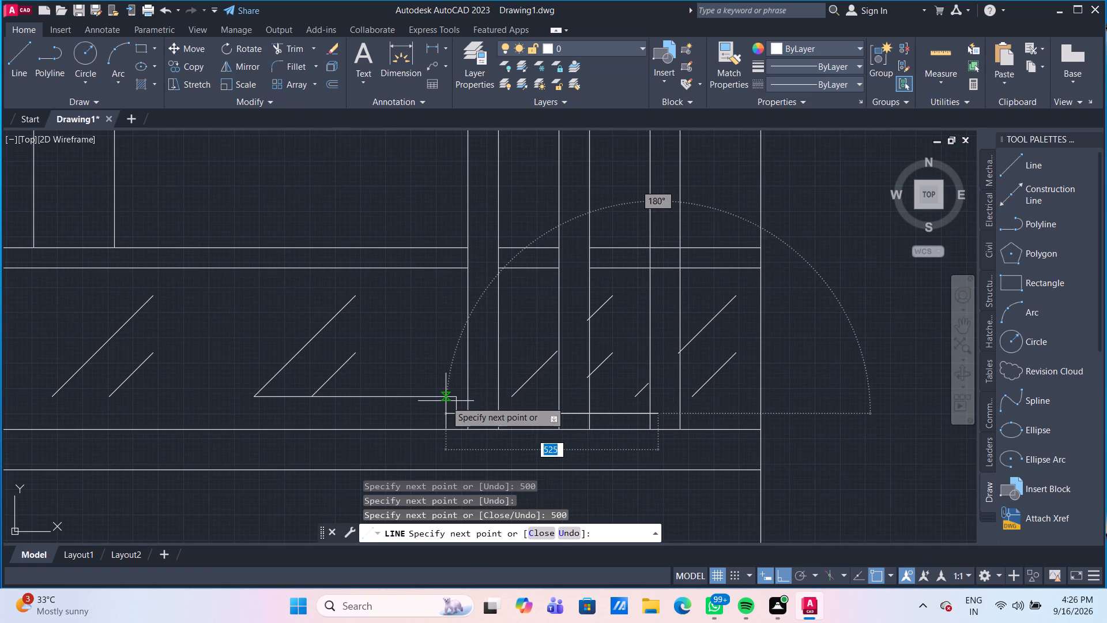
pyautogui.click(658, 394)
pyautogui.click(725, 397)
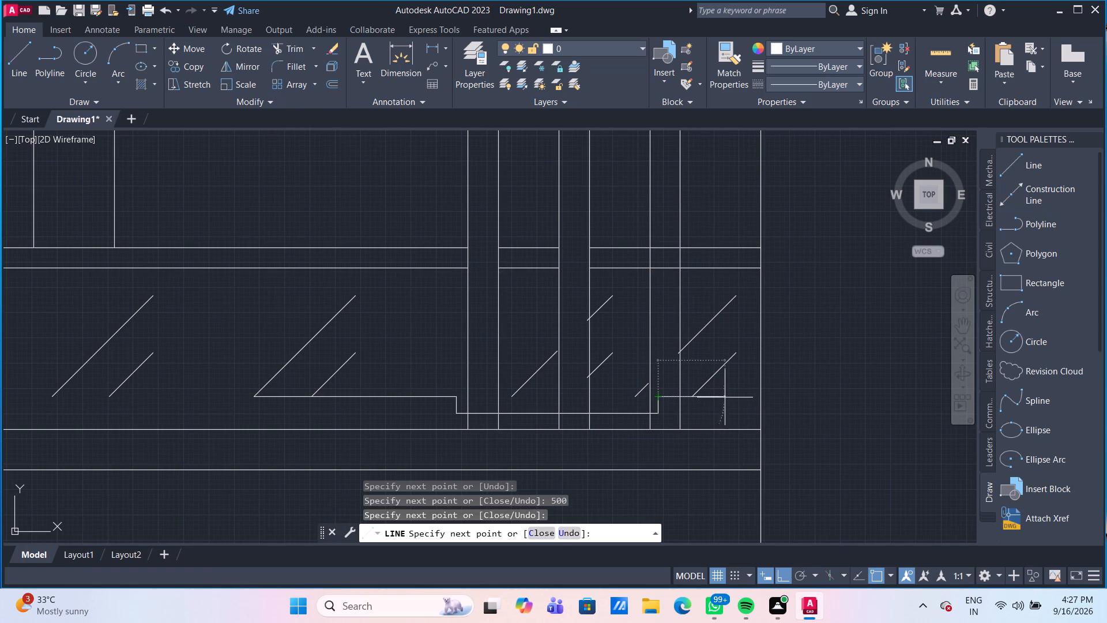
pyautogui.press('Escape')
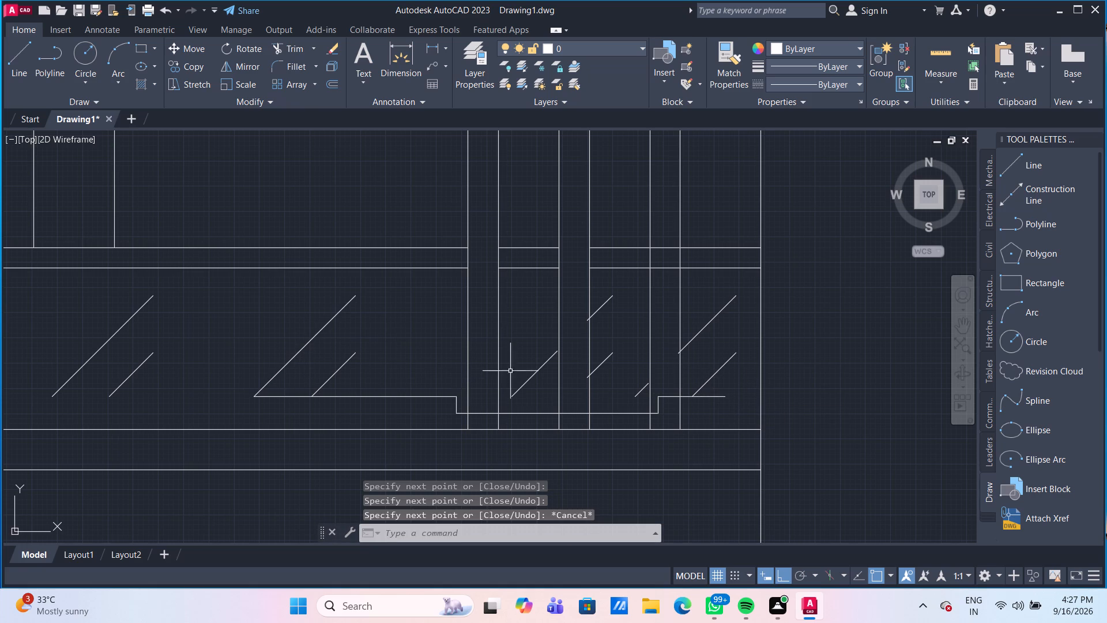
# Delete the six trimmed glass diagonal pieces between and beside the vertical strips on the lower railing.
pyautogui.click(529, 381)
pyautogui.click(599, 367)
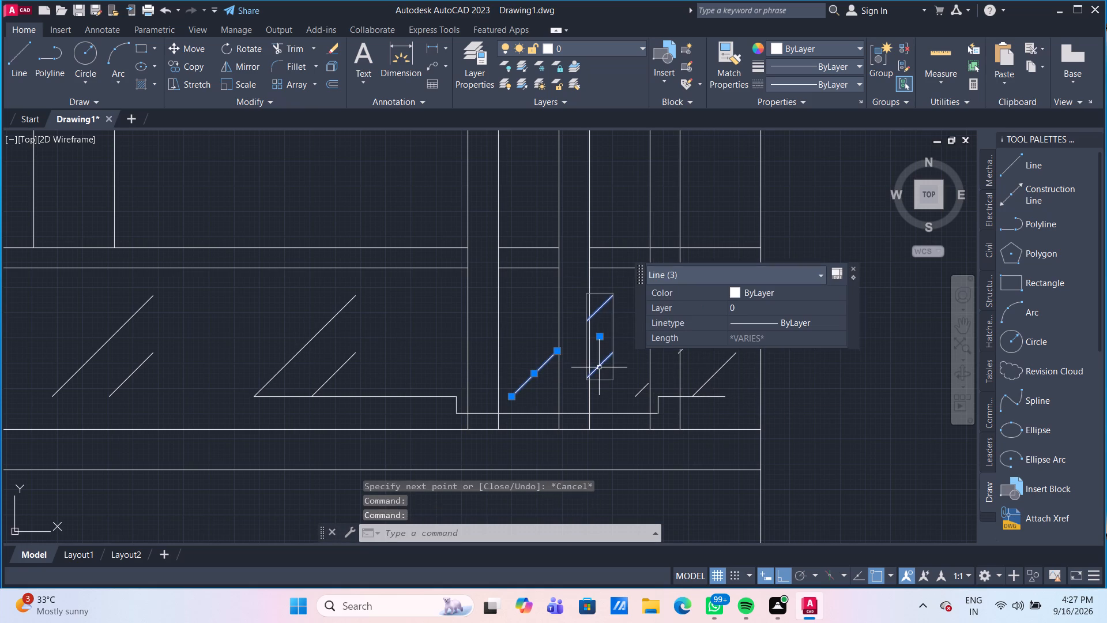
pyautogui.click(711, 381)
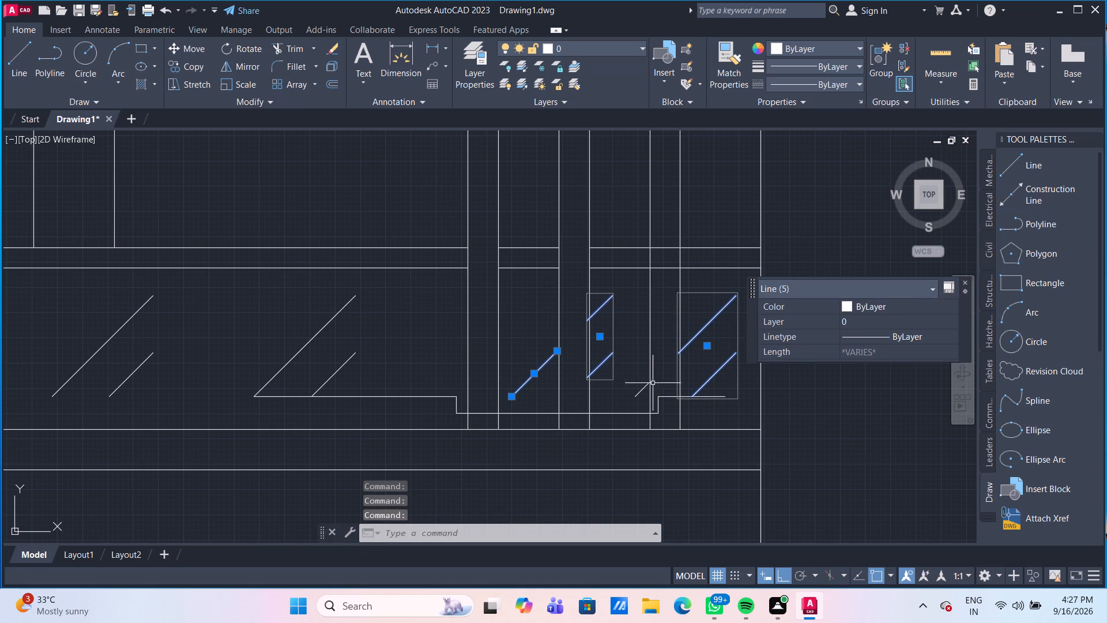
pyautogui.click(643, 389)
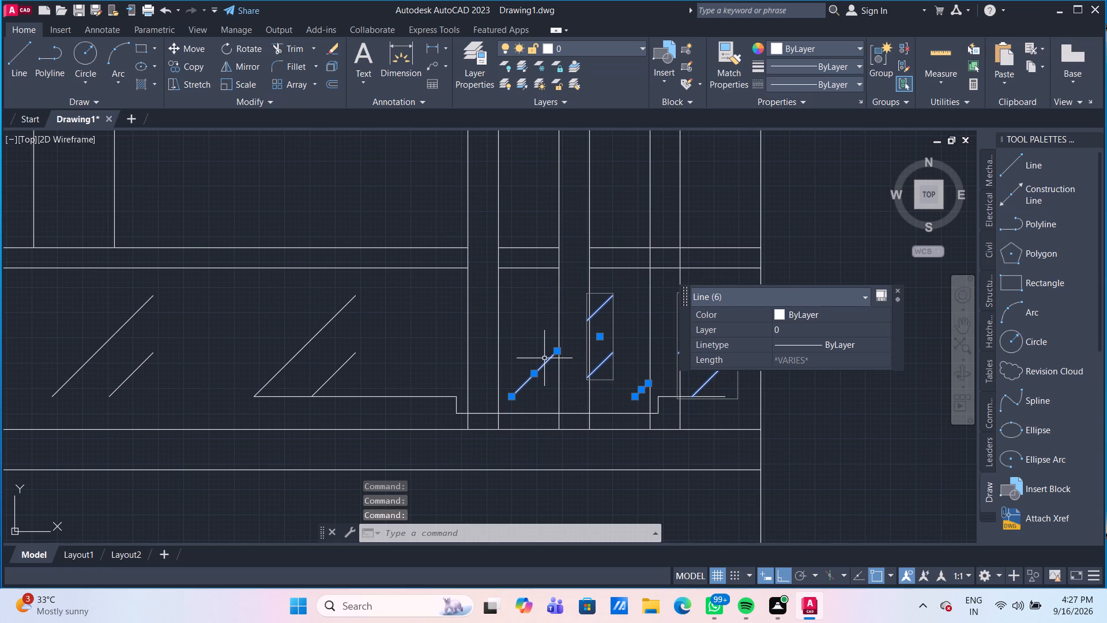
pyautogui.press('Delete')
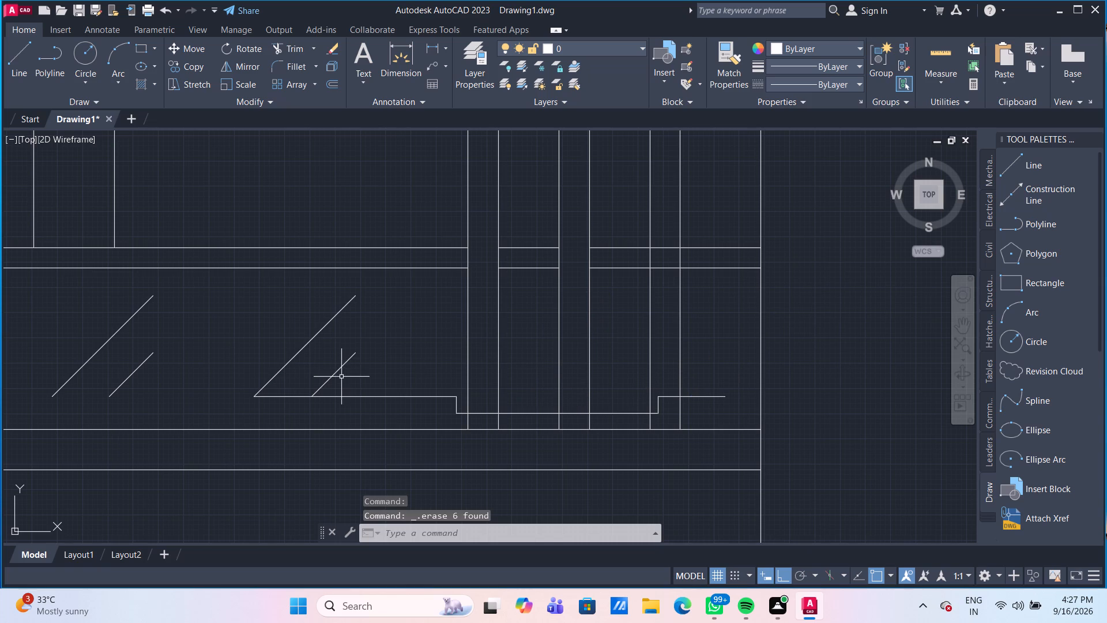
# Copy the last full glass diagonal pair of the lower railing 500 mm and 1000 mm to the right, using the guide line's corners.
pyautogui.click(337, 373)
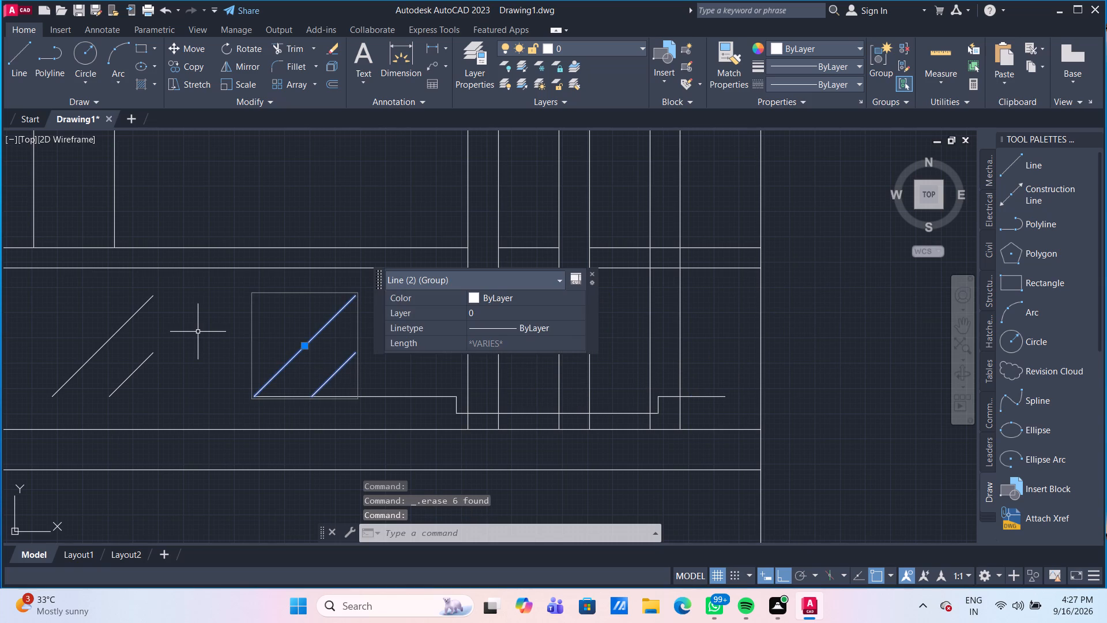
pyautogui.write('CO')
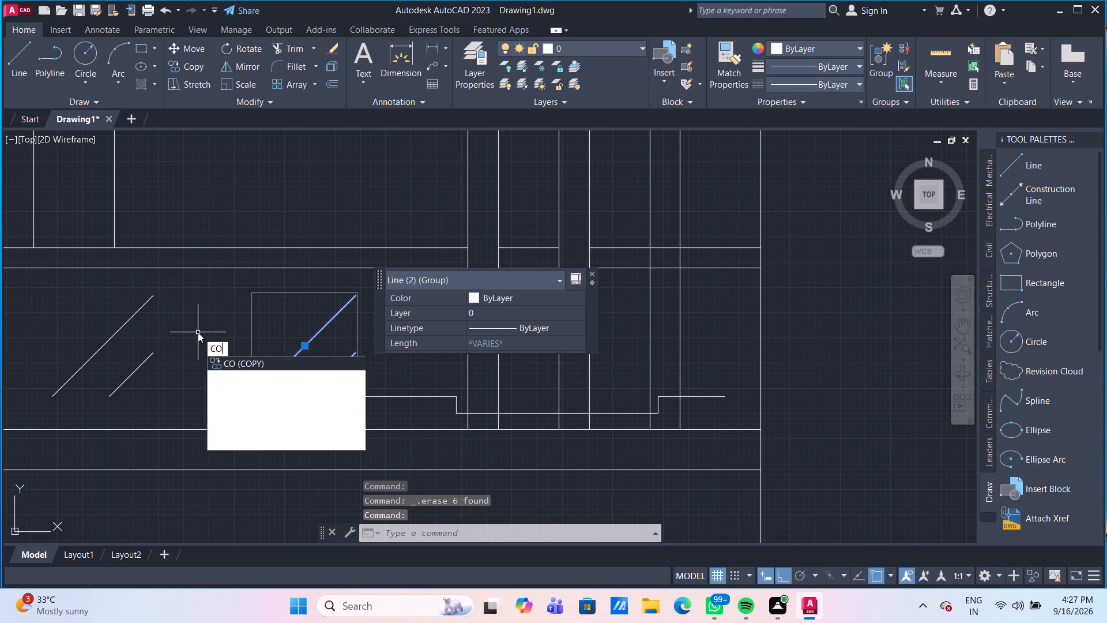
pyautogui.press('Return')
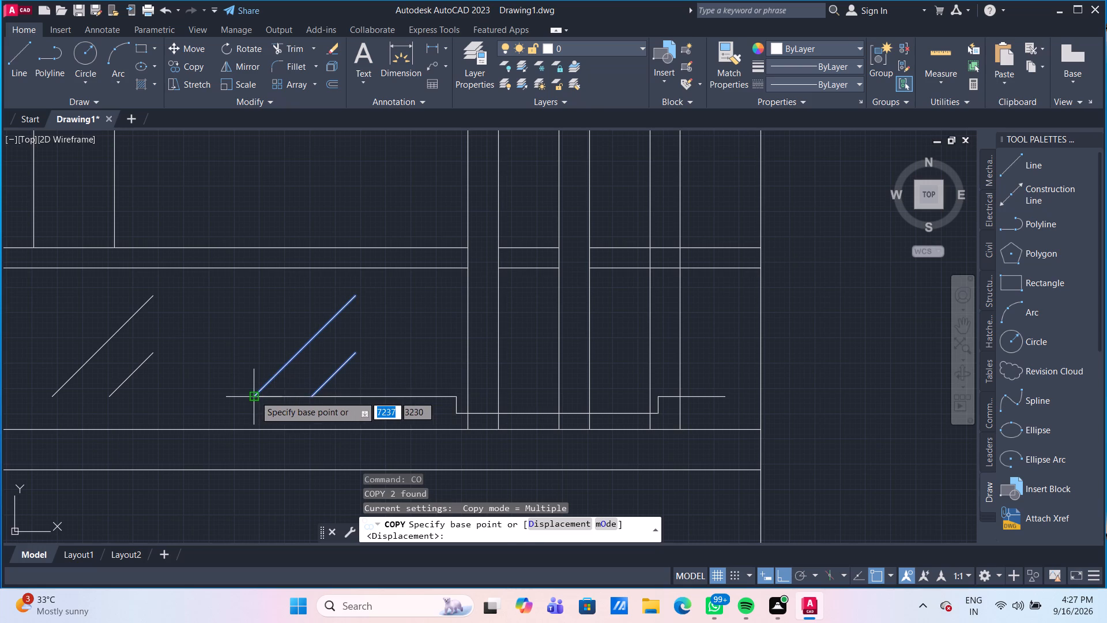
pyautogui.click(255, 396)
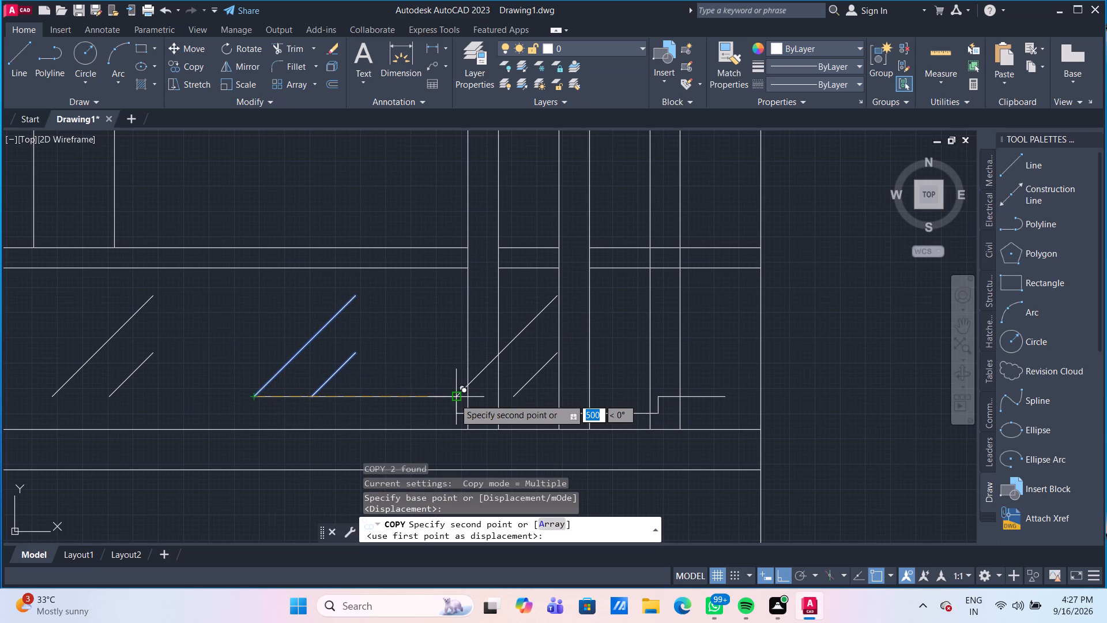
pyautogui.click(454, 399)
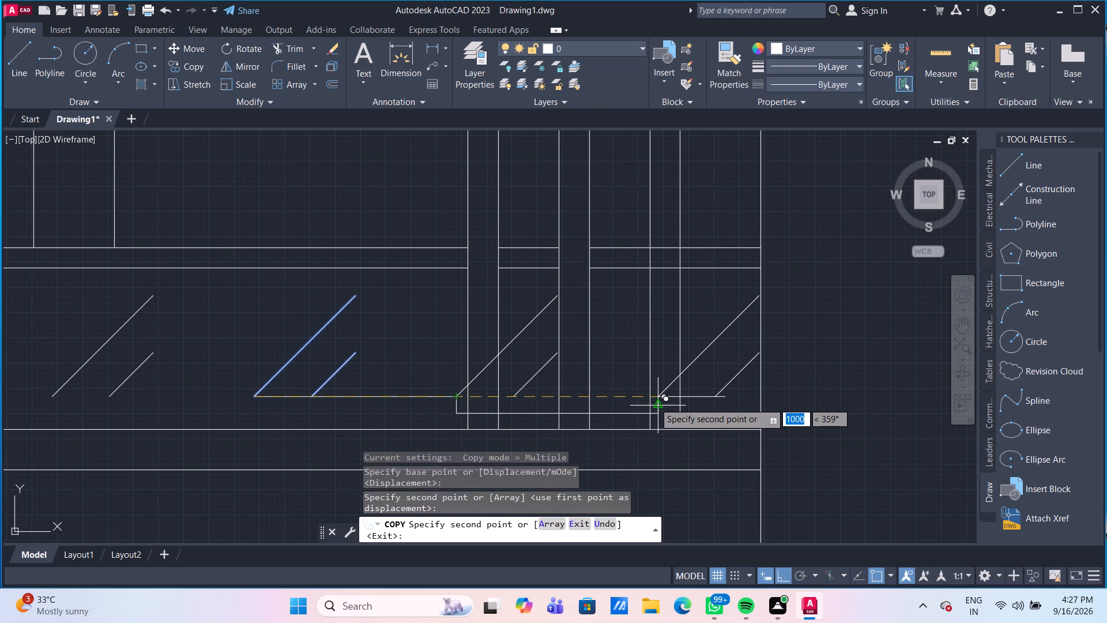
pyautogui.scroll(2, 657, 401)
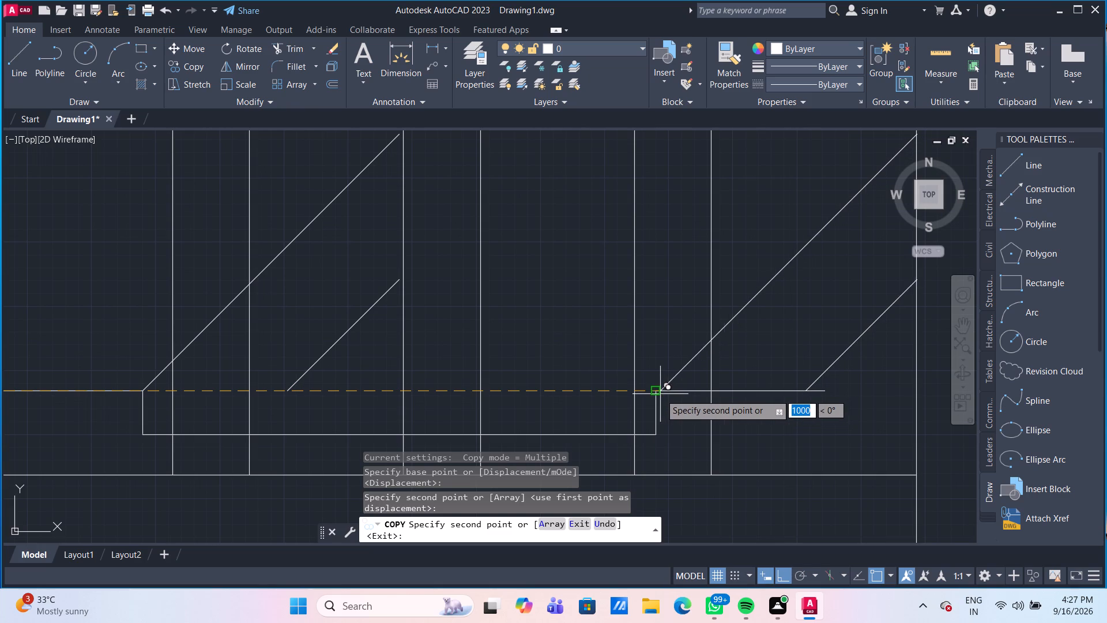
pyautogui.click(656, 395)
pyautogui.scroll(-2, 656, 395)
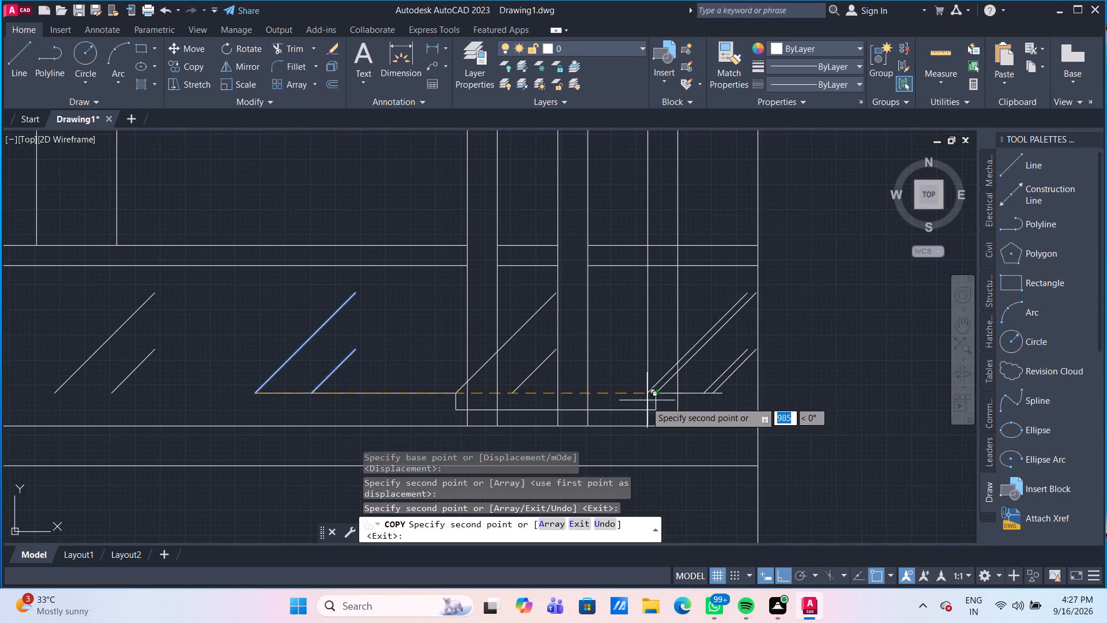
pyautogui.press('Escape')
pyautogui.scroll(-2, 641, 401)
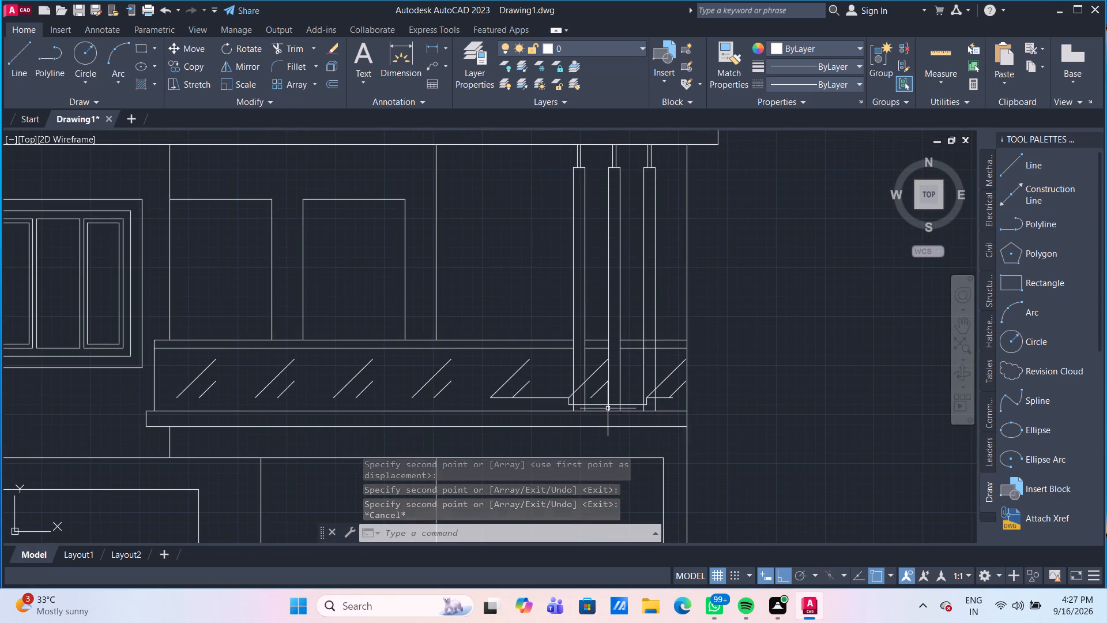
pyautogui.press('Escape')
# Move all seven glass diagonal pairs of the lower railing horizontally left by about 70 mm.
pyautogui.scroll(1, 601, 397)
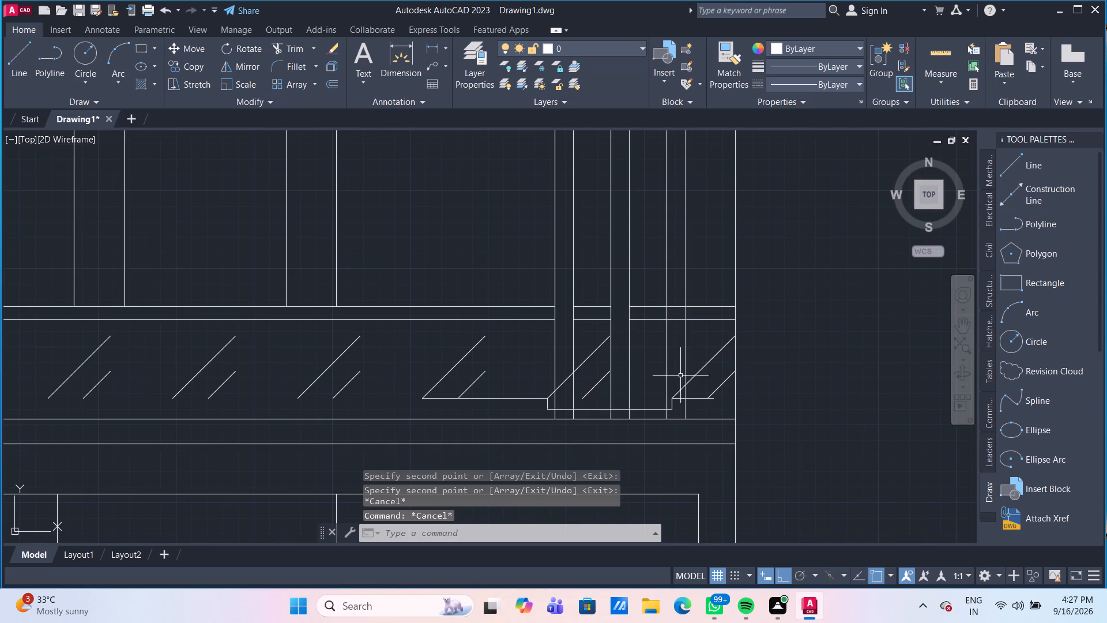
pyautogui.click(701, 372)
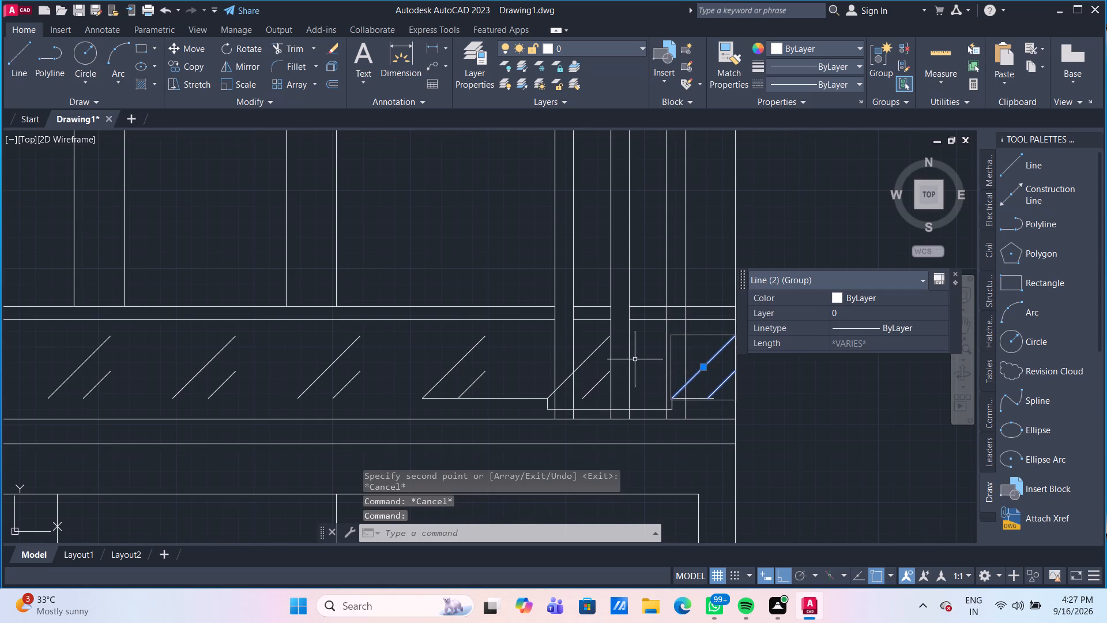
pyautogui.click(593, 353)
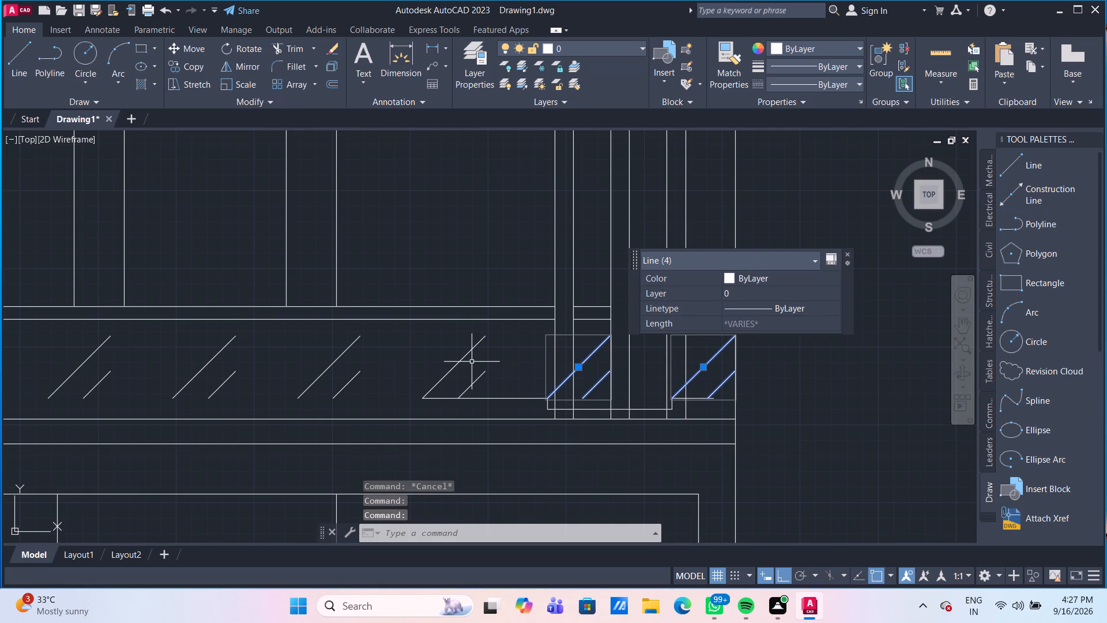
pyautogui.click(462, 362)
pyautogui.scroll(-1, 462, 362)
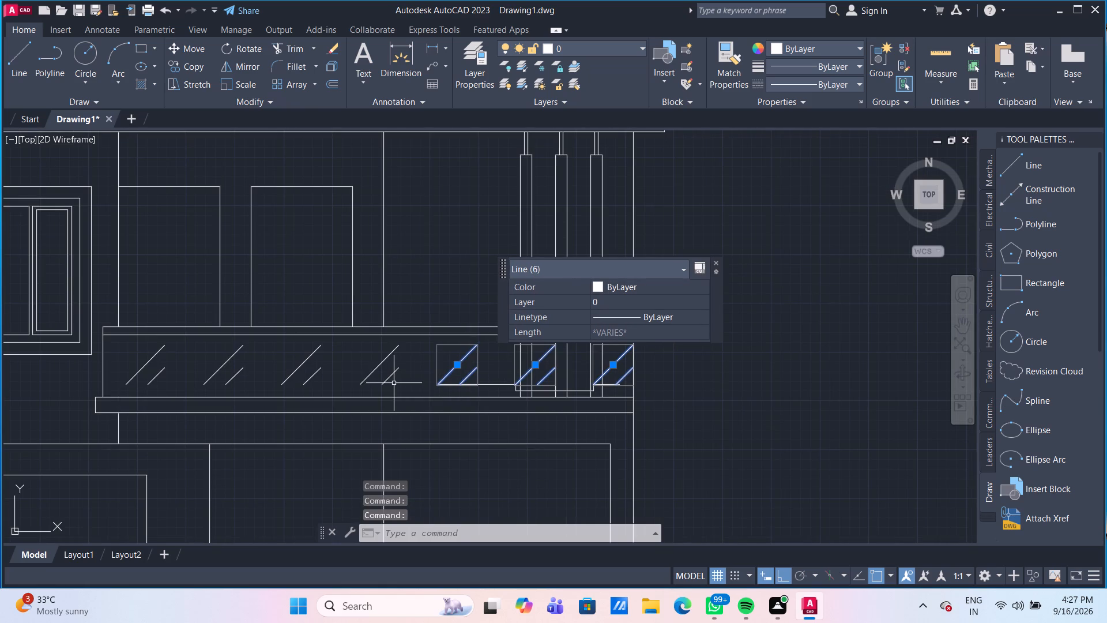
pyautogui.moveTo(394, 383); pyautogui.dragTo(374, 374)
pyautogui.click(136, 365)
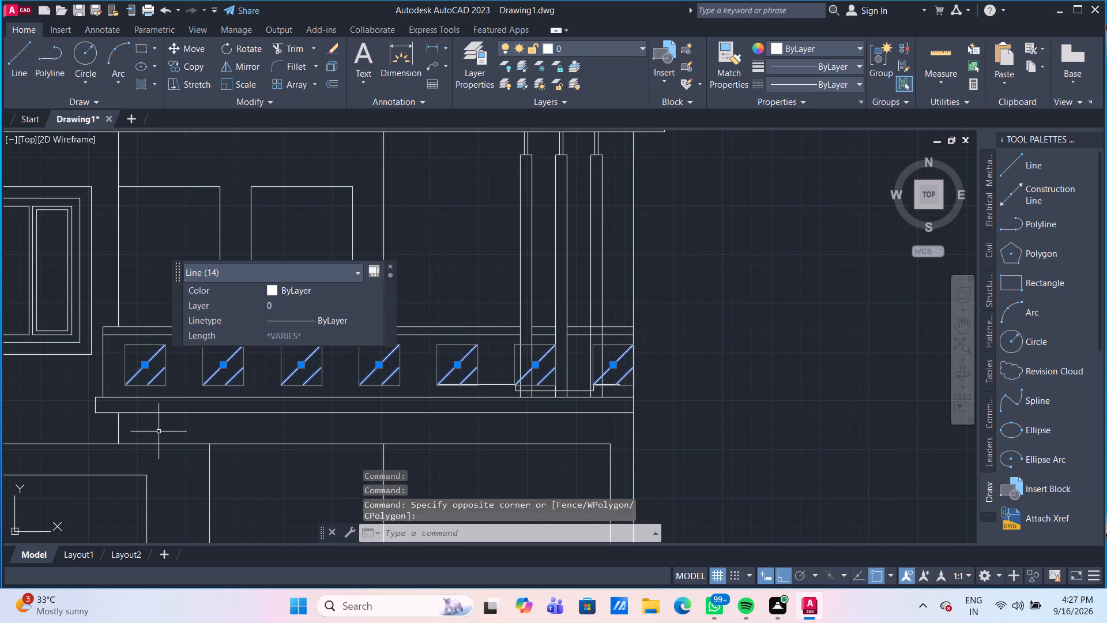
pyautogui.press('m')
pyautogui.press('Return')
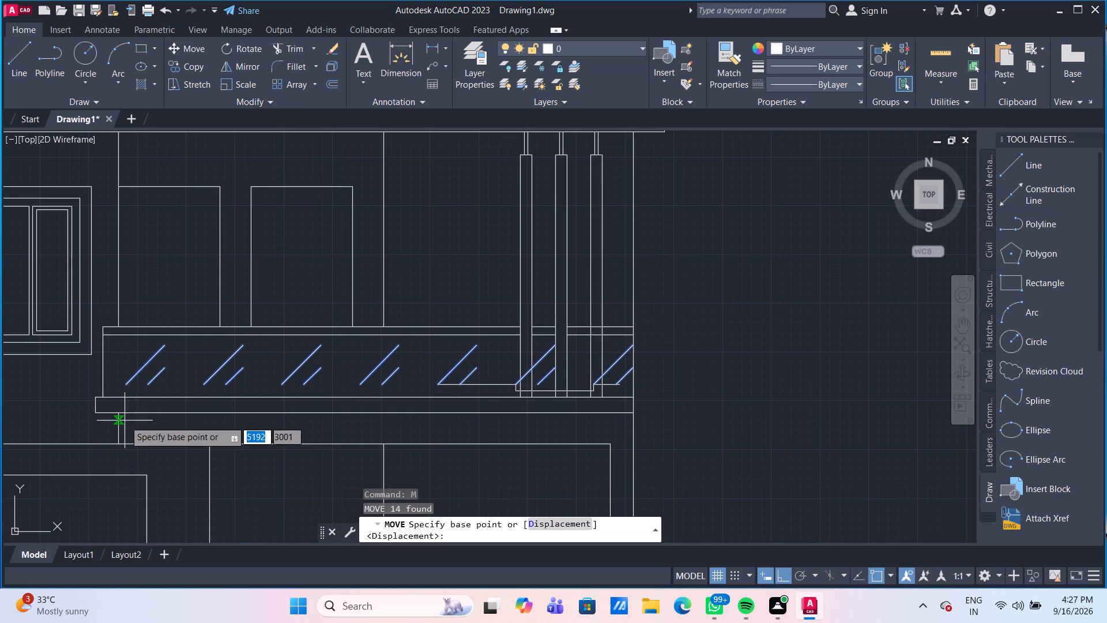
pyautogui.scroll(1, 123, 415)
pyautogui.click(127, 370)
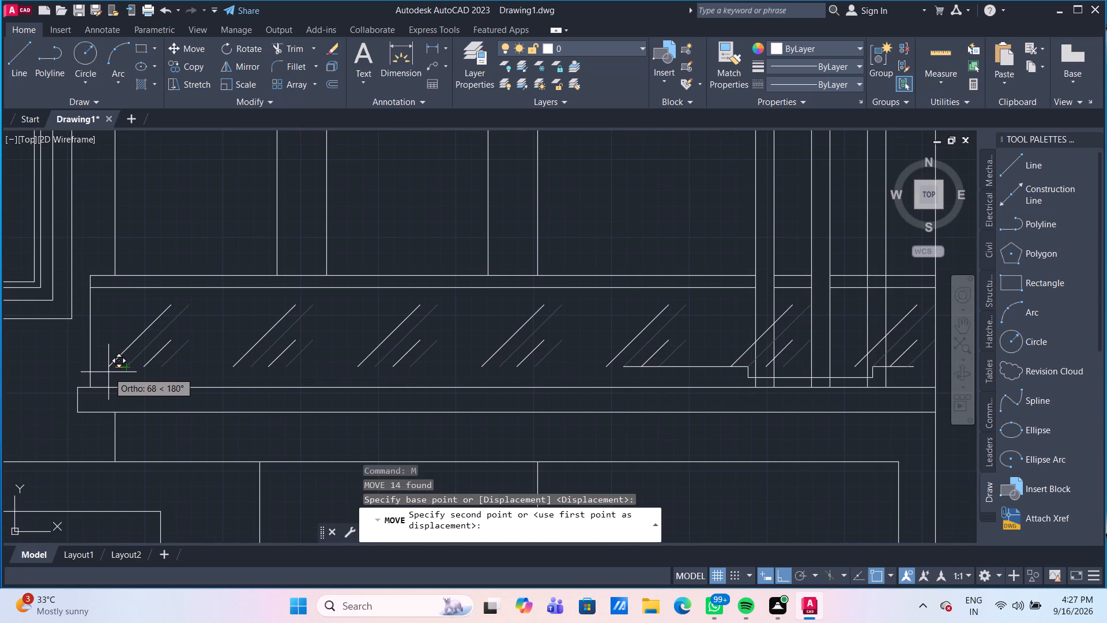
pyautogui.click(107, 372)
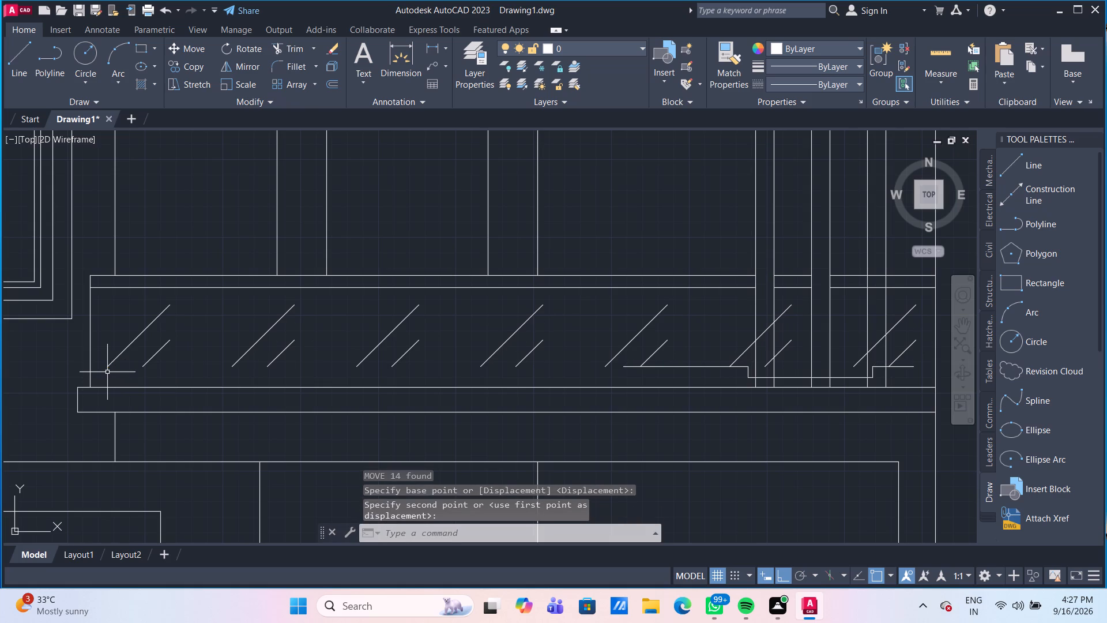
# Delete all five segments of the stepped guide line on the lower railing.
pyautogui.scroll(-2, 107, 372)
pyautogui.scroll(1, 375, 347)
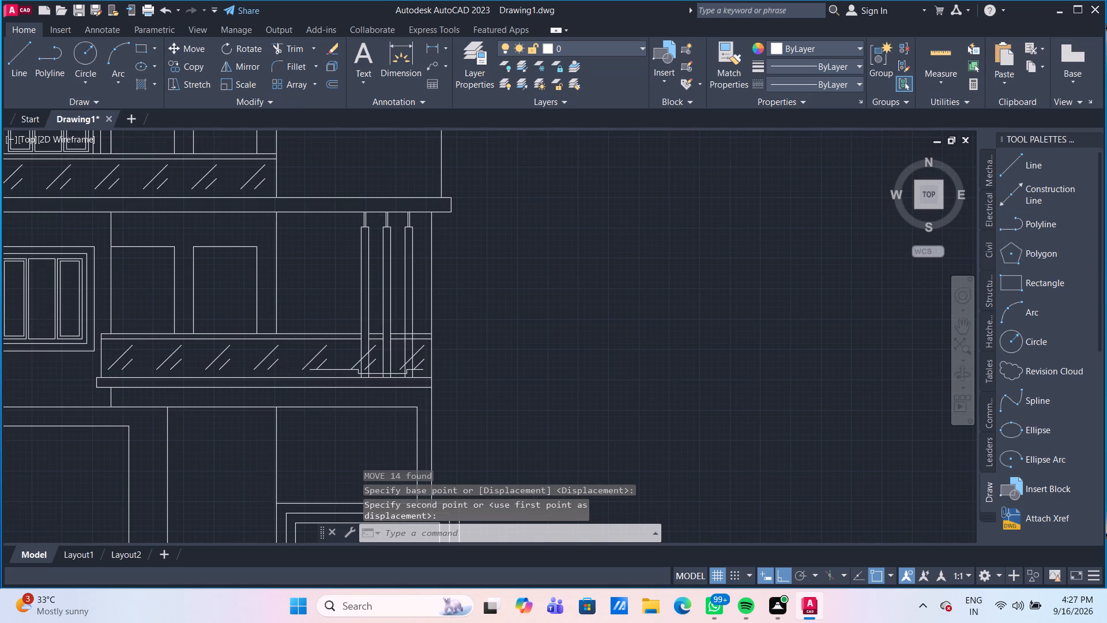
pyautogui.scroll(1, 375, 347)
pyautogui.moveTo(374, 377); pyautogui.dragTo(373, 350, button='middle')
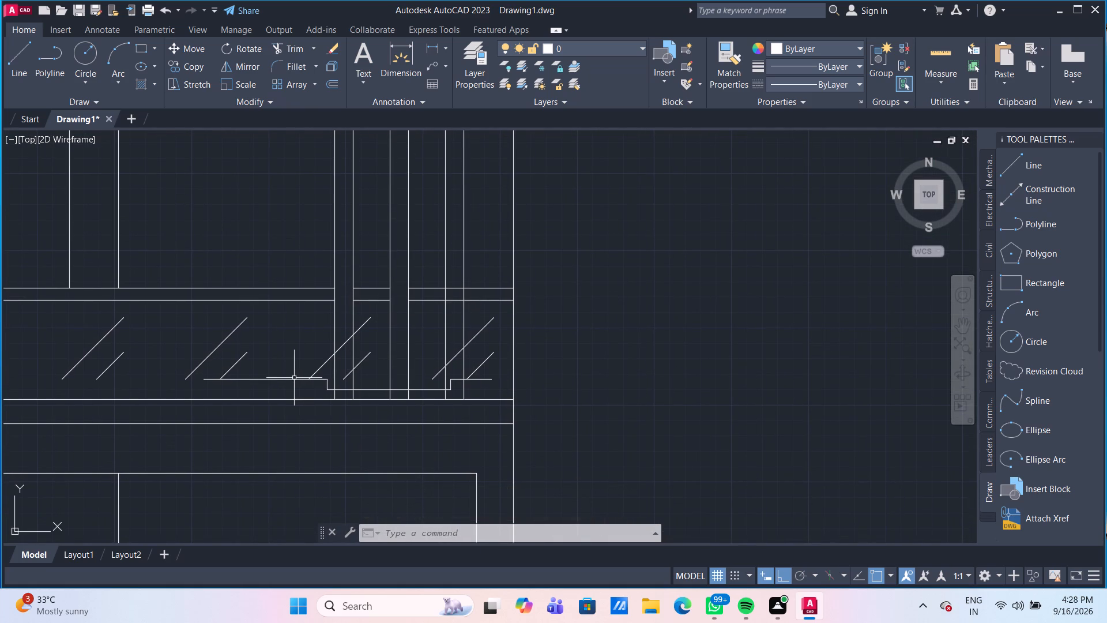
pyautogui.click(292, 379)
pyautogui.press('Delete')
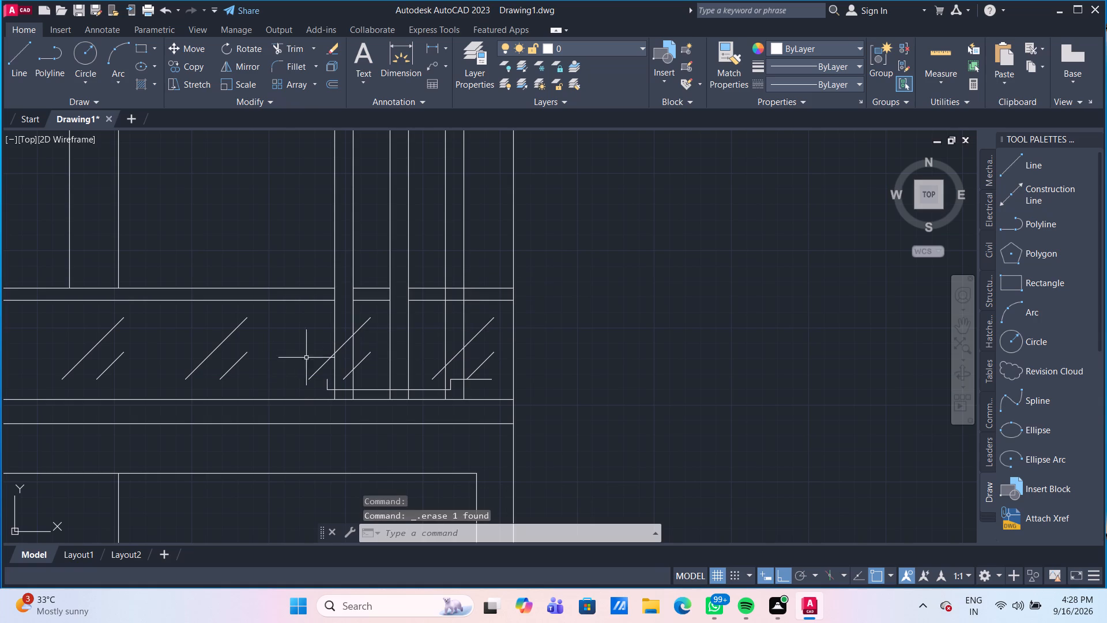
pyautogui.click(325, 385)
pyautogui.press('Delete')
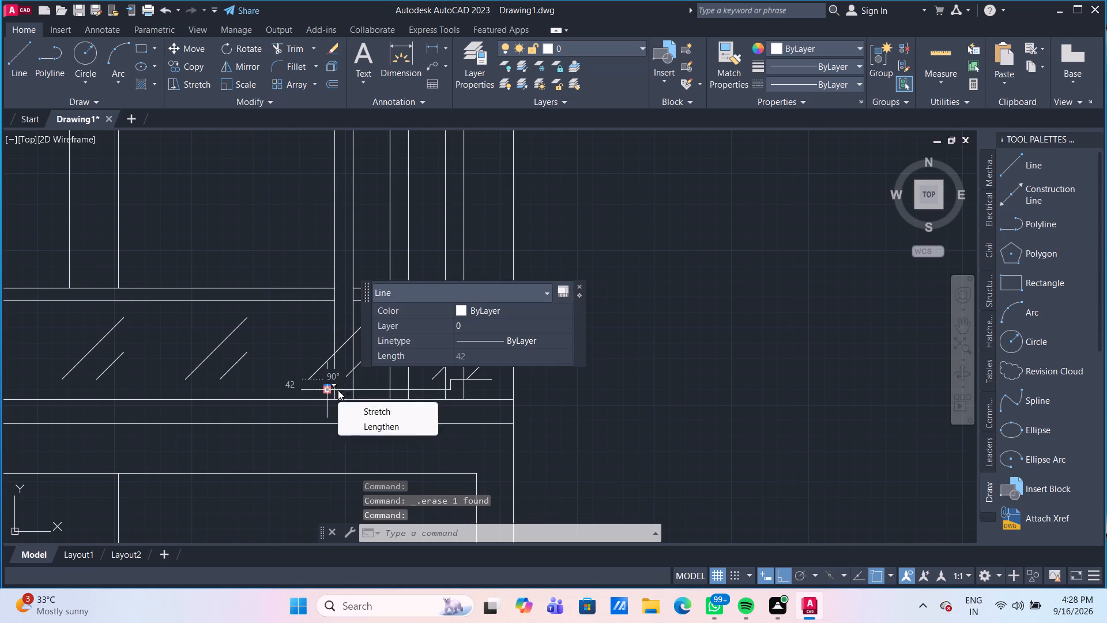
pyautogui.press('Delete')
pyautogui.click(369, 389)
pyautogui.press('Delete')
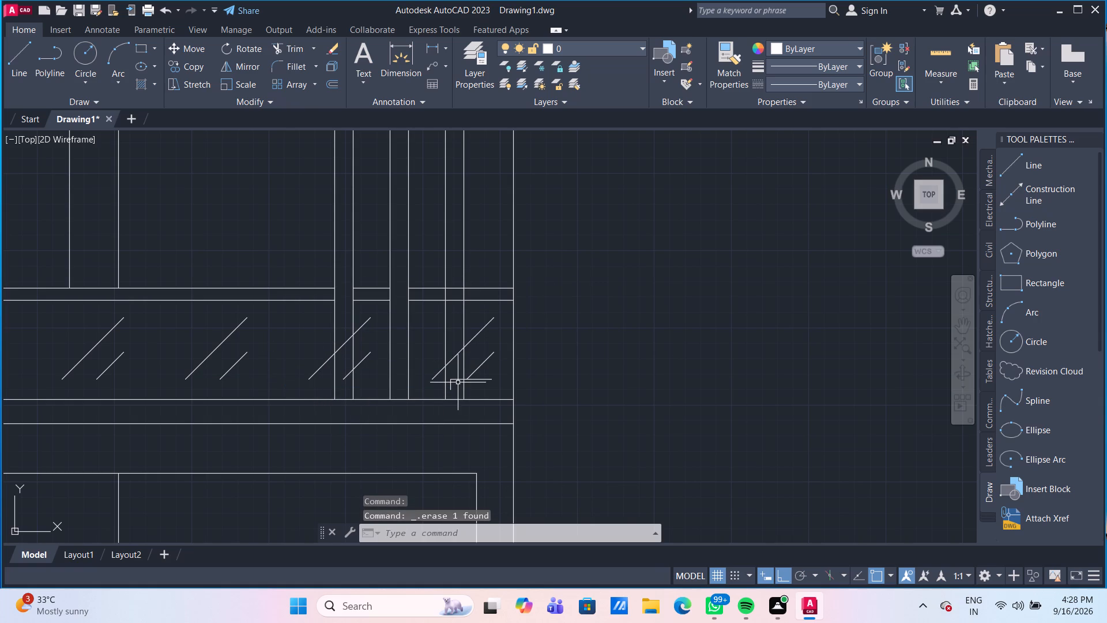
pyautogui.click(487, 379)
pyautogui.press('Delete')
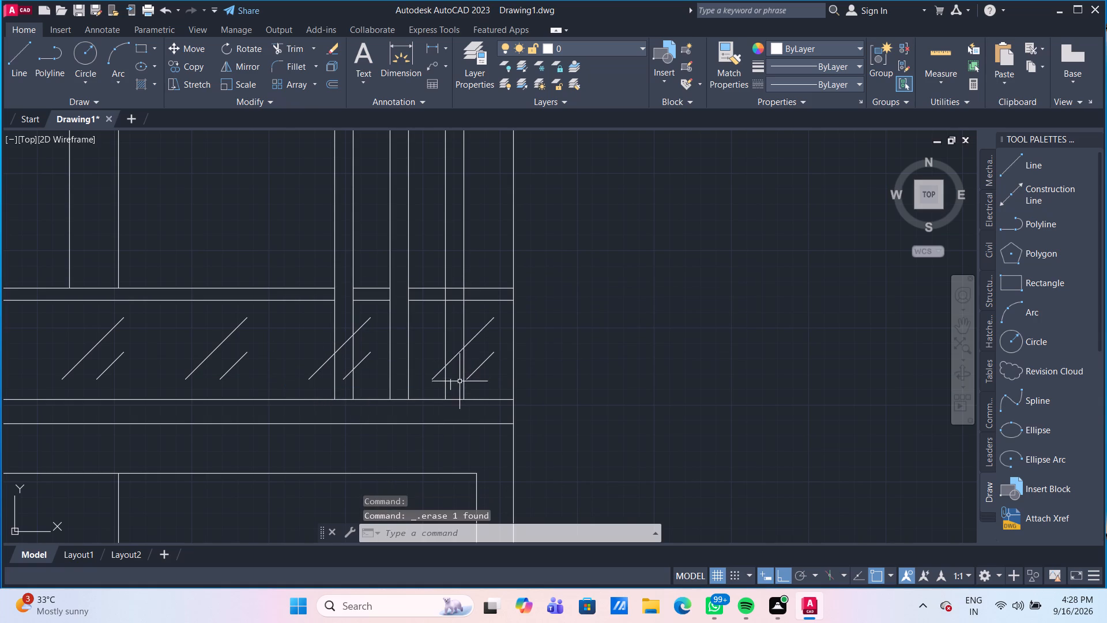
pyautogui.click(451, 384)
pyautogui.press('Delete')
# Trim the glass diagonals inside the first vertical strip, and the rail lines and diagonals inside the third strip, on the lower railing.
pyautogui.scroll(1, 298, 365)
pyautogui.write('TR')
pyautogui.press('Return')
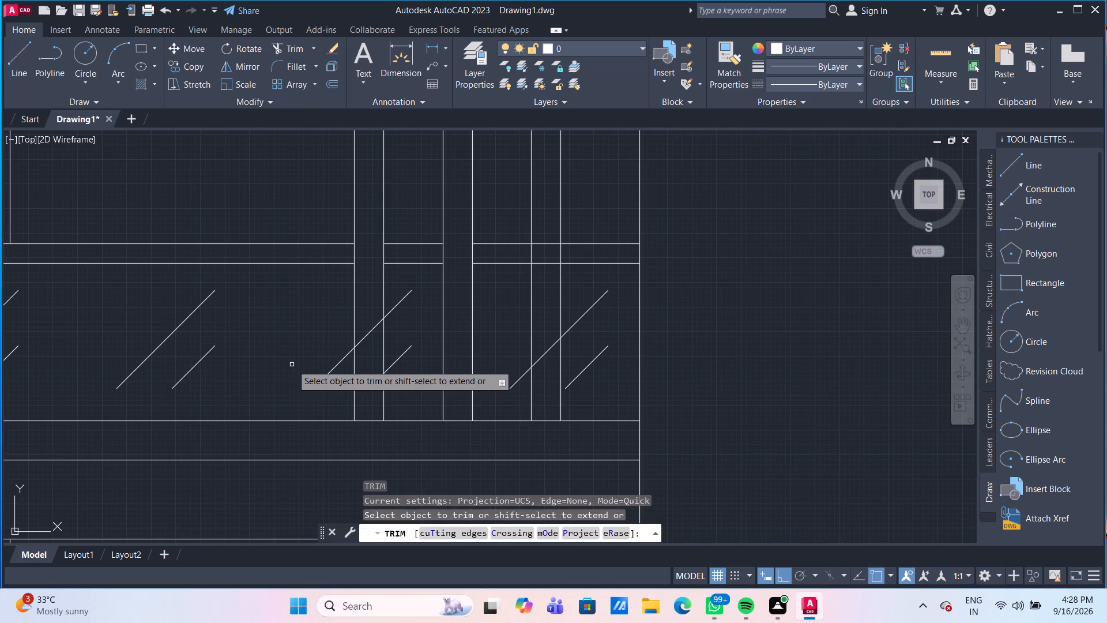
pyautogui.click(371, 311)
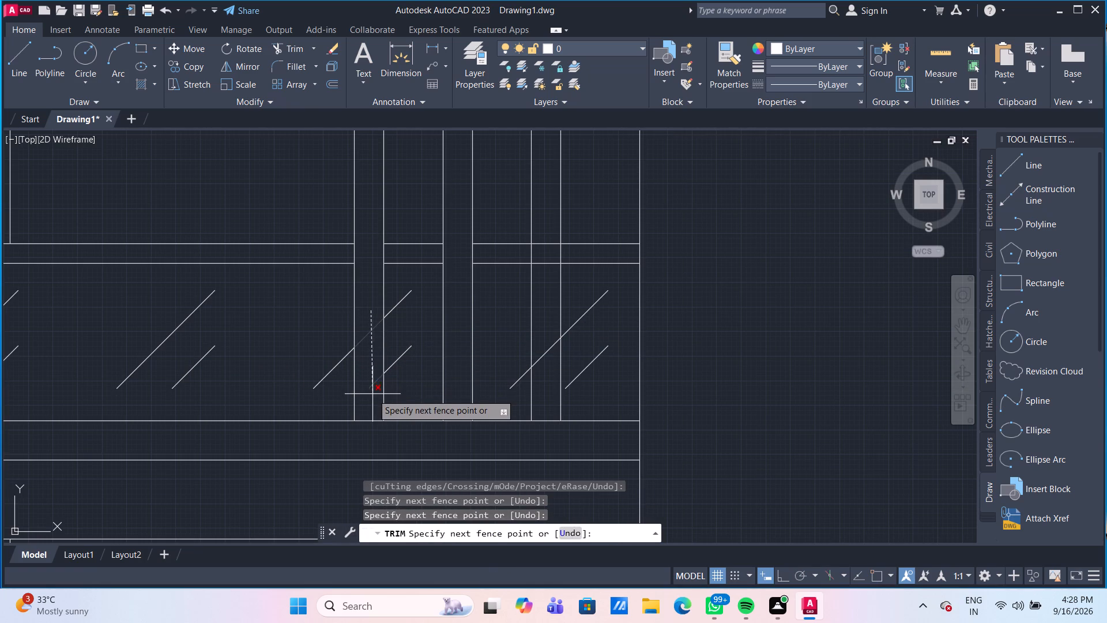
pyautogui.click(372, 394)
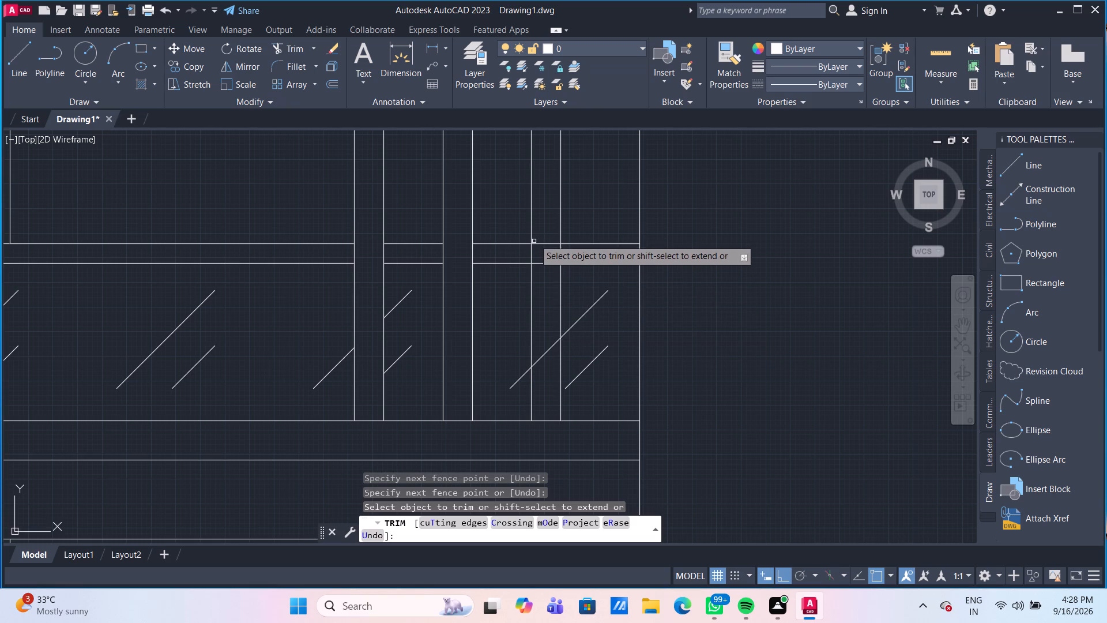
pyautogui.moveTo(544, 237); pyautogui.dragTo(549, 246)
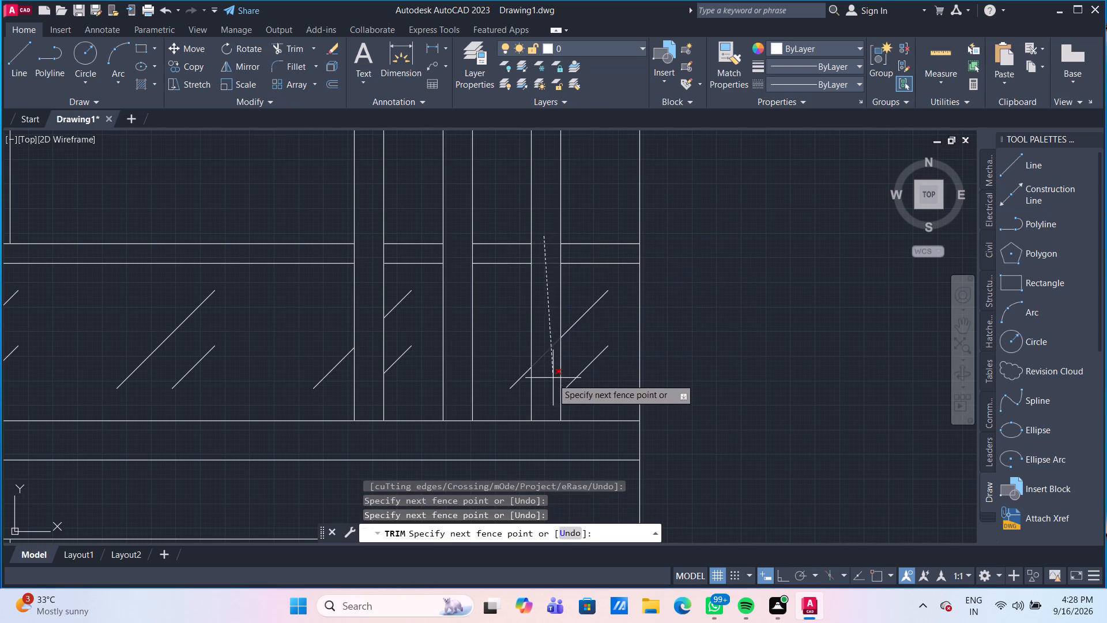
pyautogui.click(551, 382)
pyautogui.scroll(-2, 551, 382)
pyautogui.scroll(-3, 728, 337)
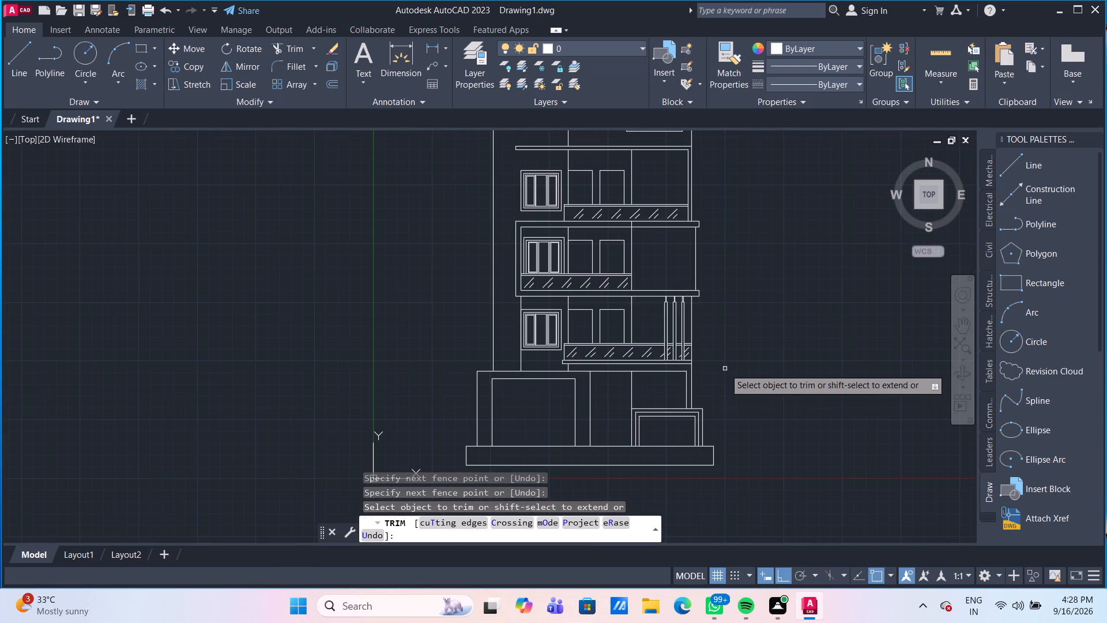
pyautogui.moveTo(738, 377); pyautogui.dragTo(685, 408, button='middle')
pyautogui.scroll(-1, 685, 408)
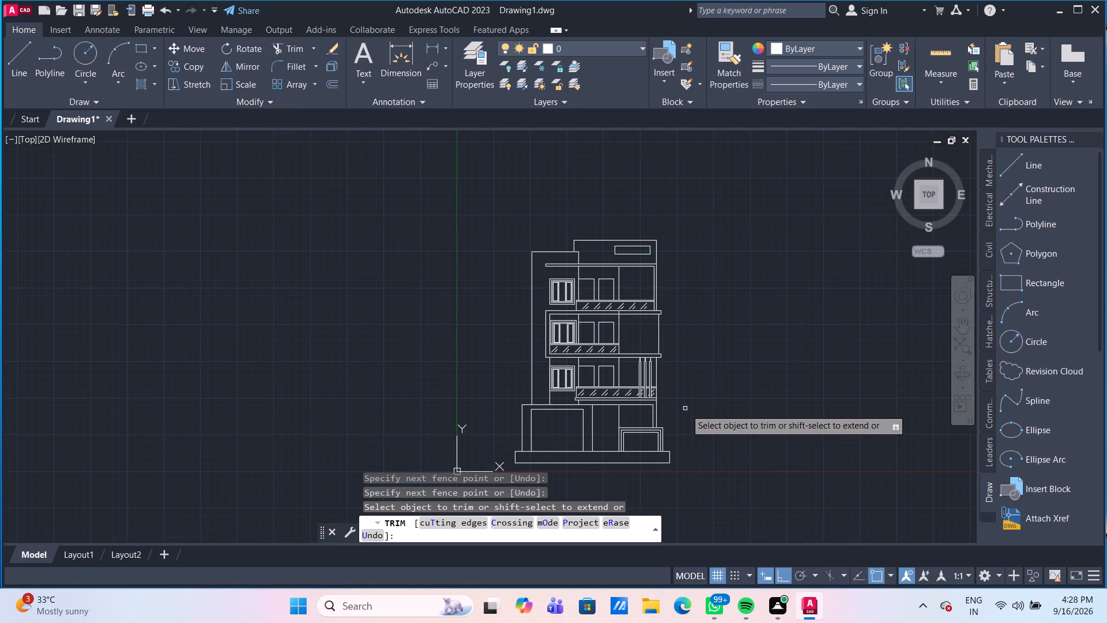
pyautogui.moveTo(689, 411); pyautogui.dragTo(676, 374, button='middle')
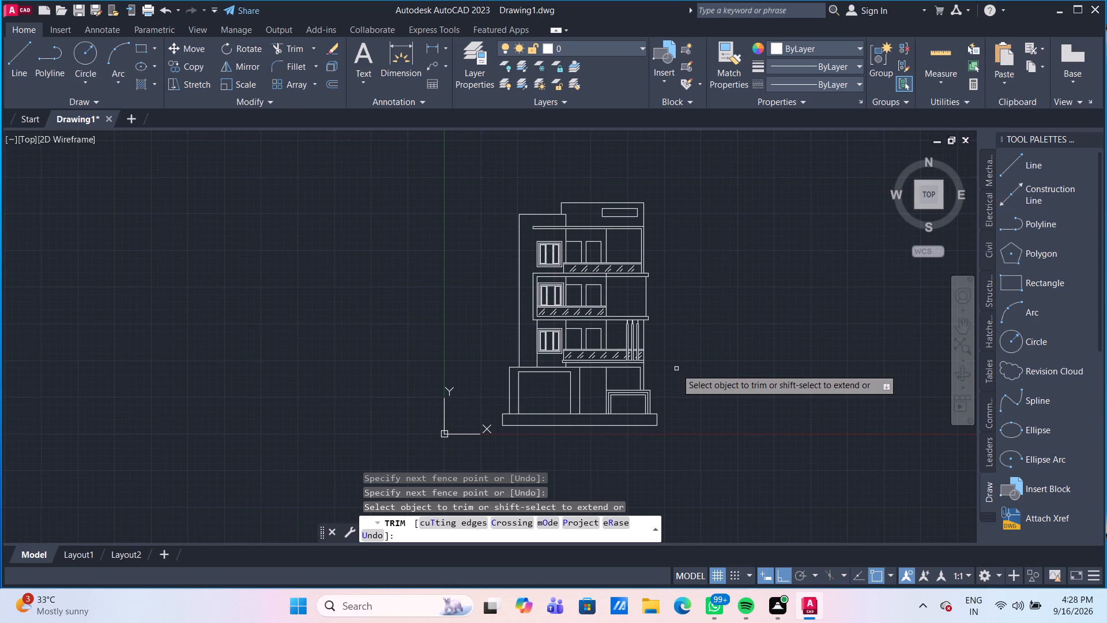
pyautogui.press('Escape')
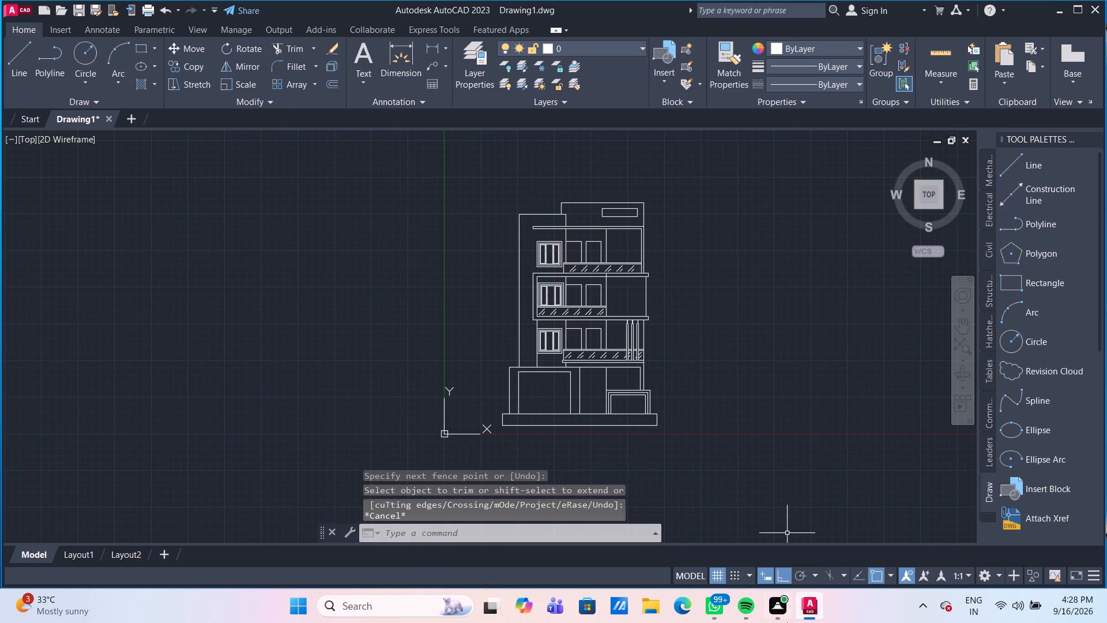
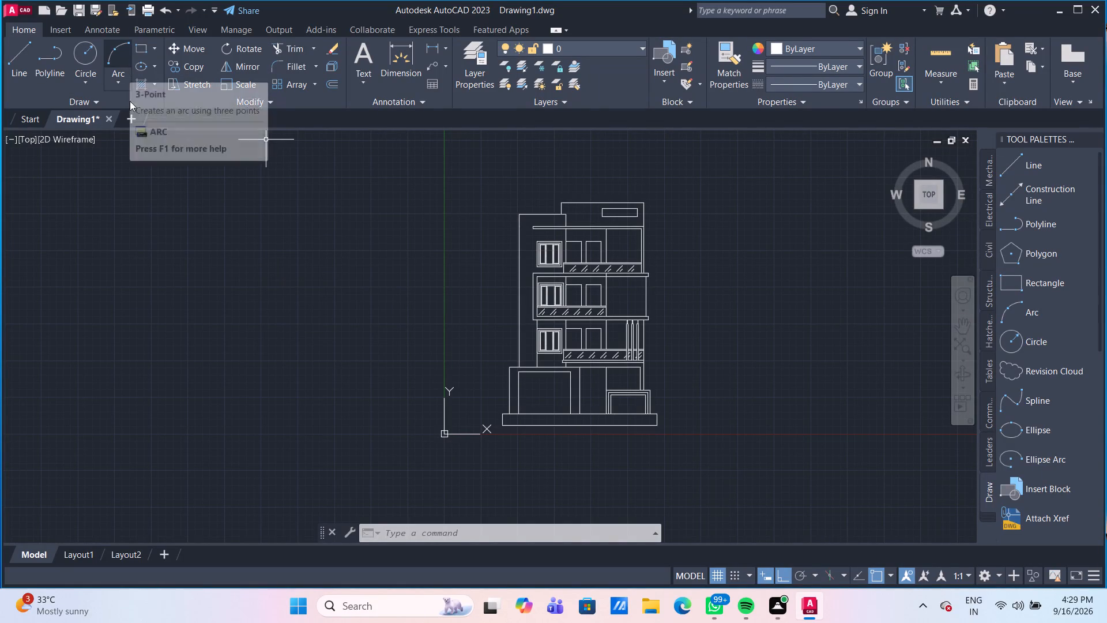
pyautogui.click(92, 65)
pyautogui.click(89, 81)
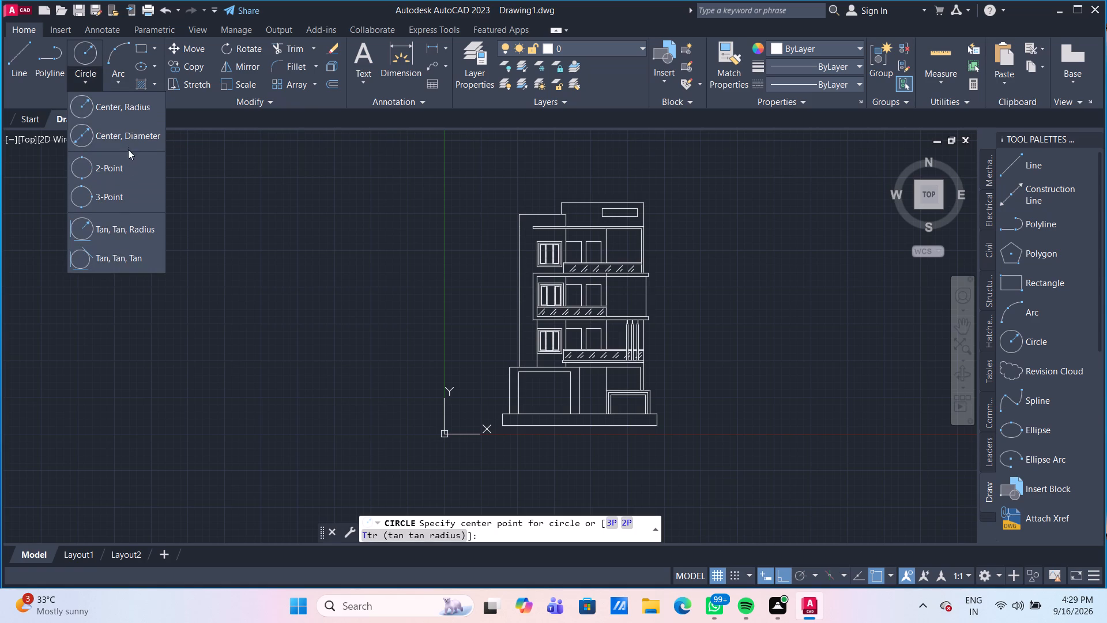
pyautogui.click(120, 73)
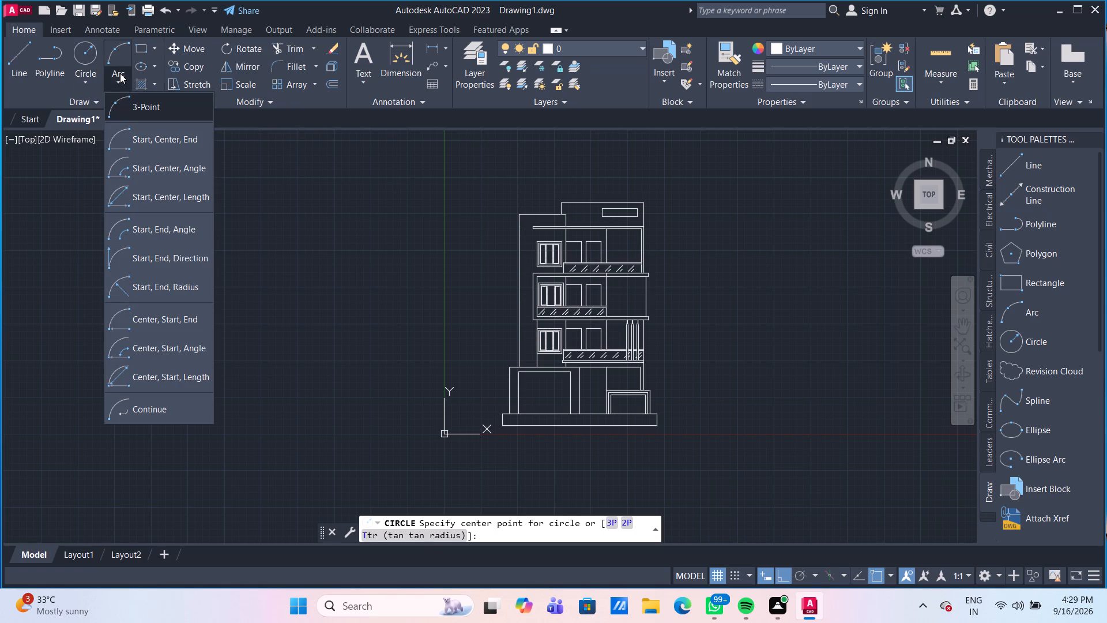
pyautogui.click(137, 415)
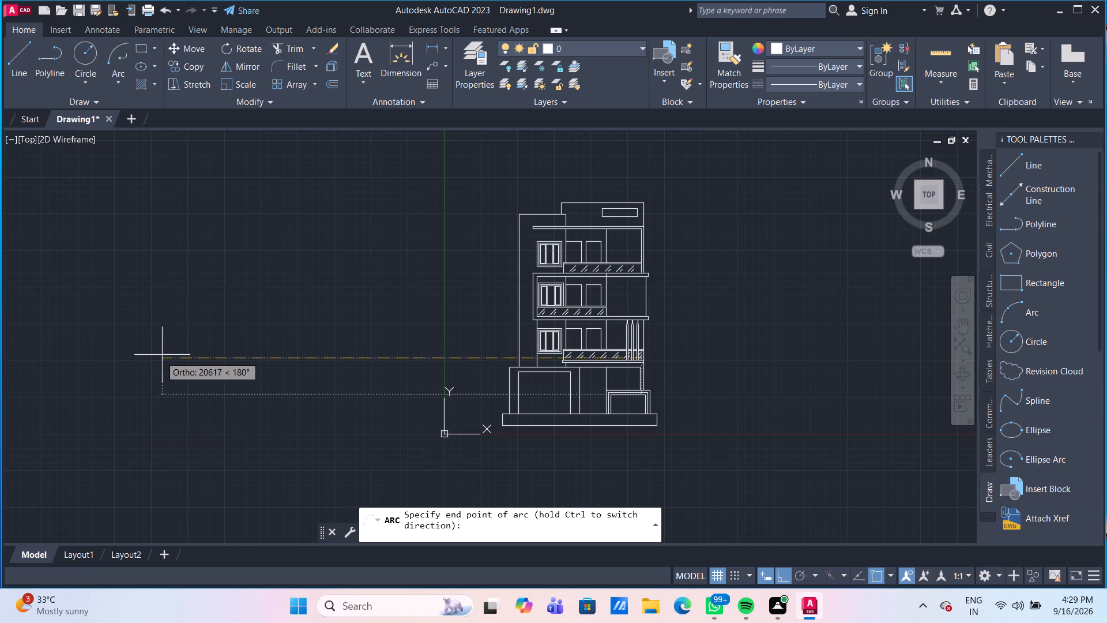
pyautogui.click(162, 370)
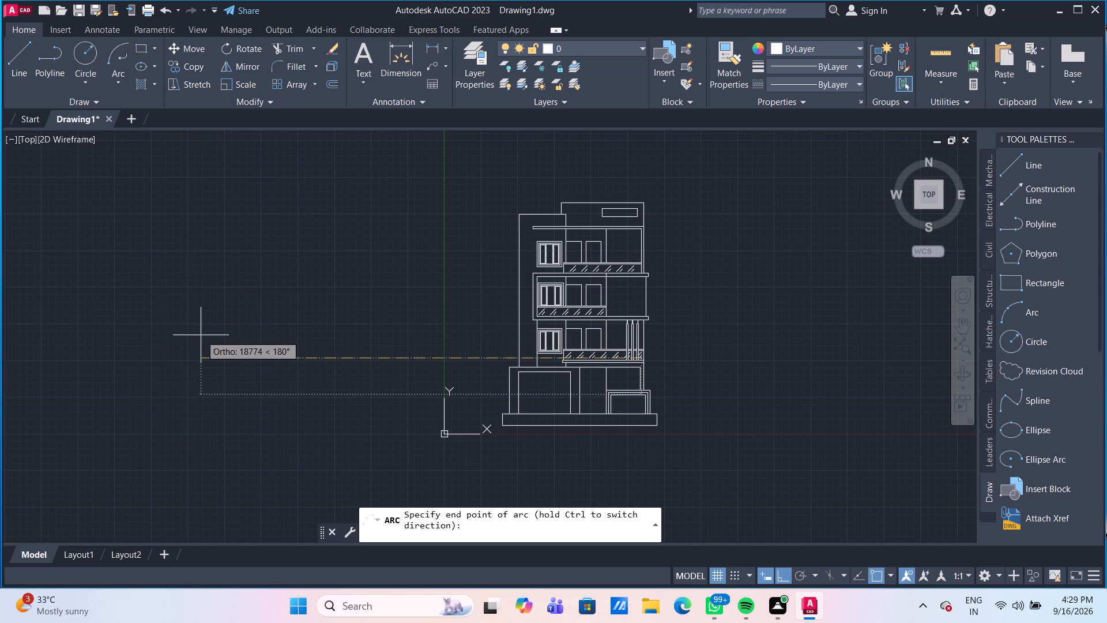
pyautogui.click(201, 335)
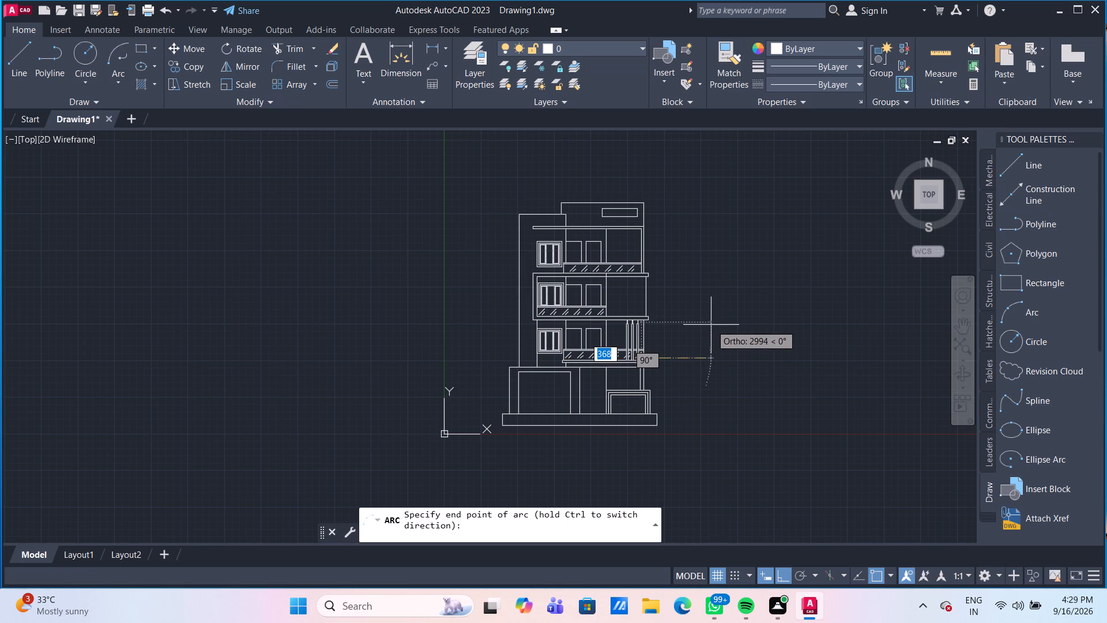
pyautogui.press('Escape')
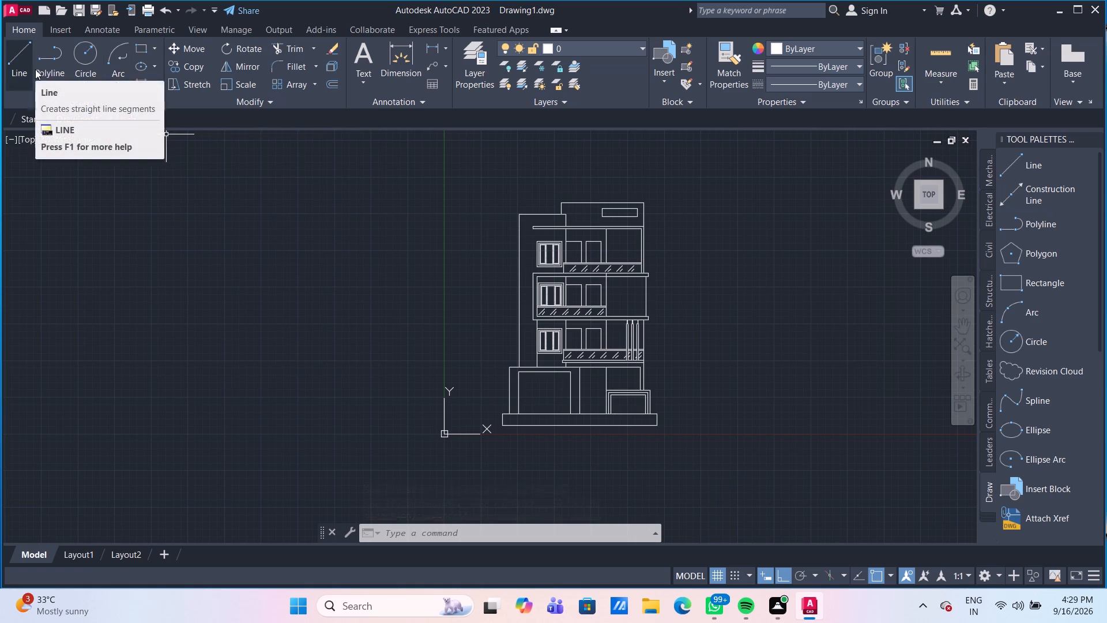
# With Ortho off, draw a tree trunk's crooked edge beside the building: downward segments about 630, 770, 1190 and 1720 mm, plus a short horizontal base.
pyautogui.scroll(1, 40, 71)
pyautogui.scroll(-2, 40, 71)
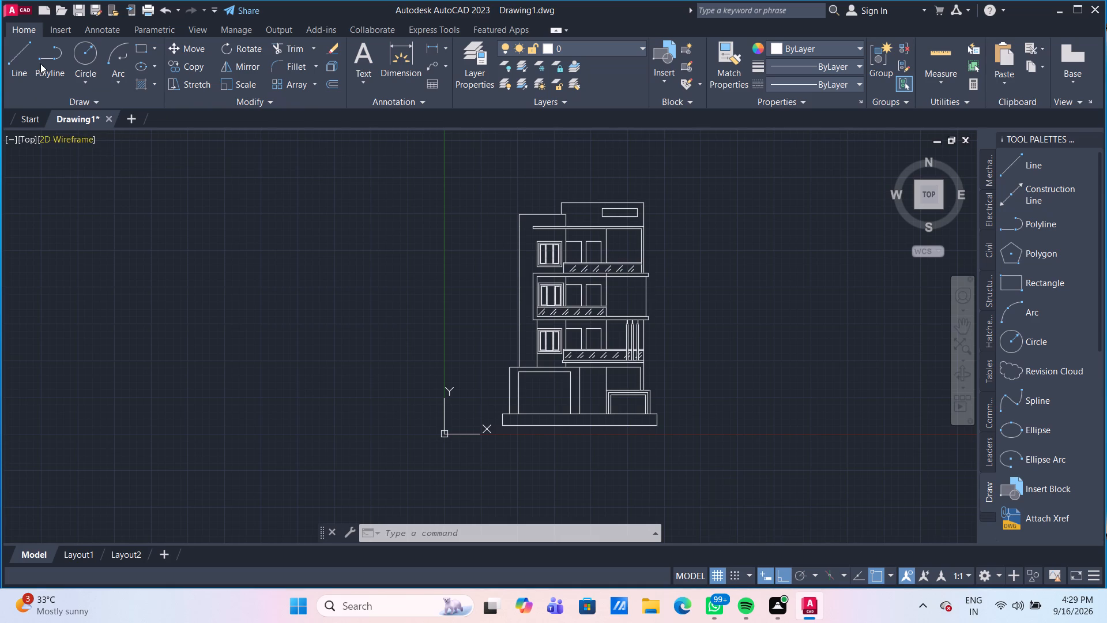
pyautogui.click(22, 48)
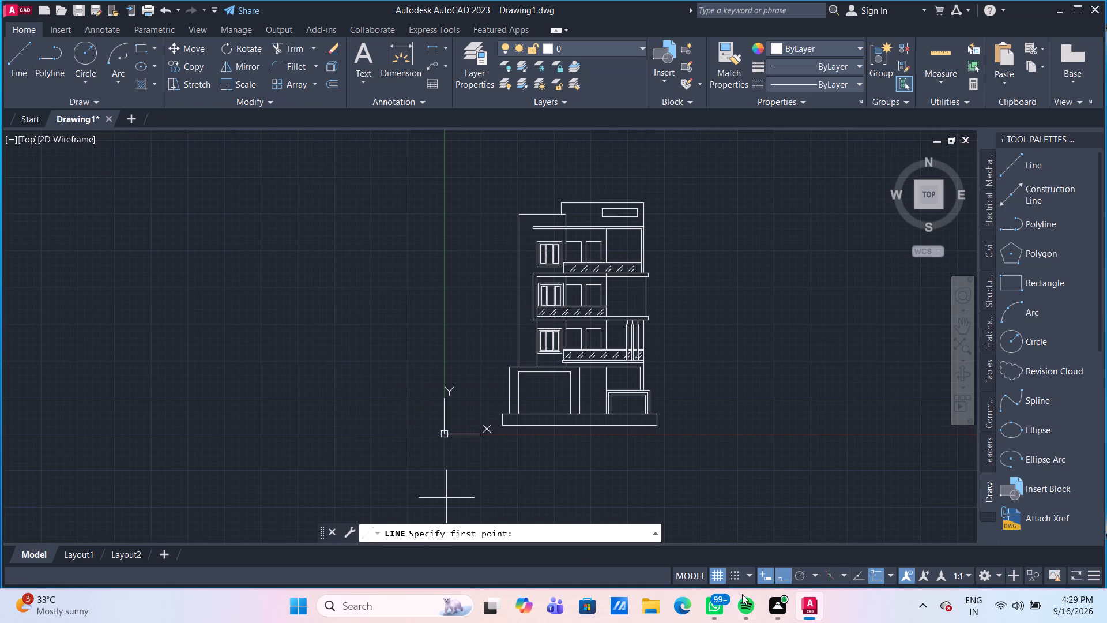
pyautogui.click(788, 580)
pyautogui.scroll(1, 402, 431)
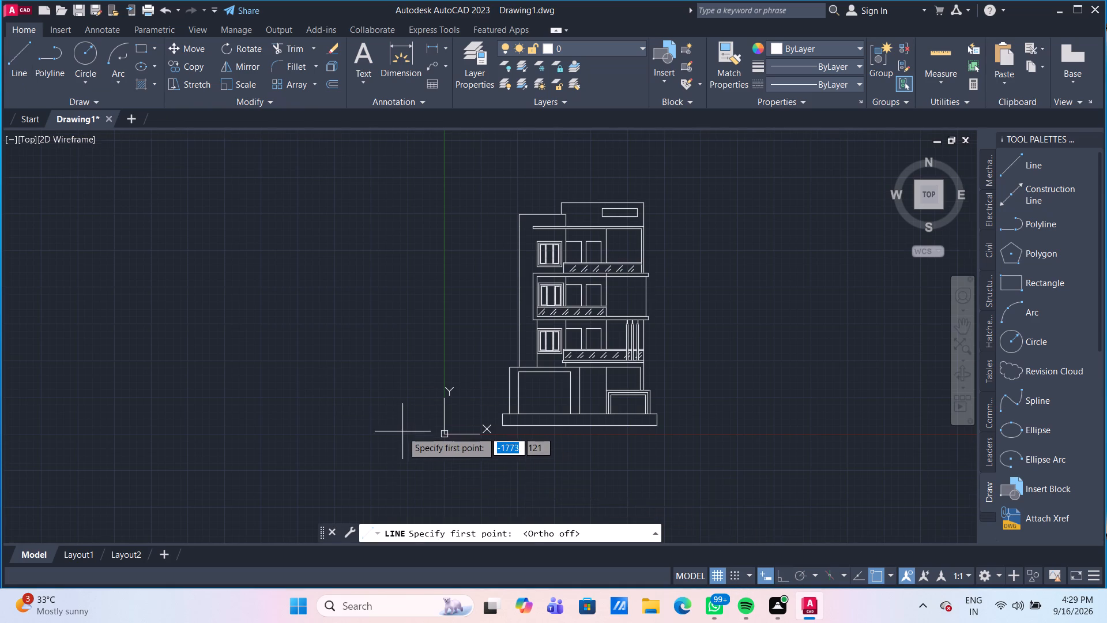
pyautogui.click(201, 275)
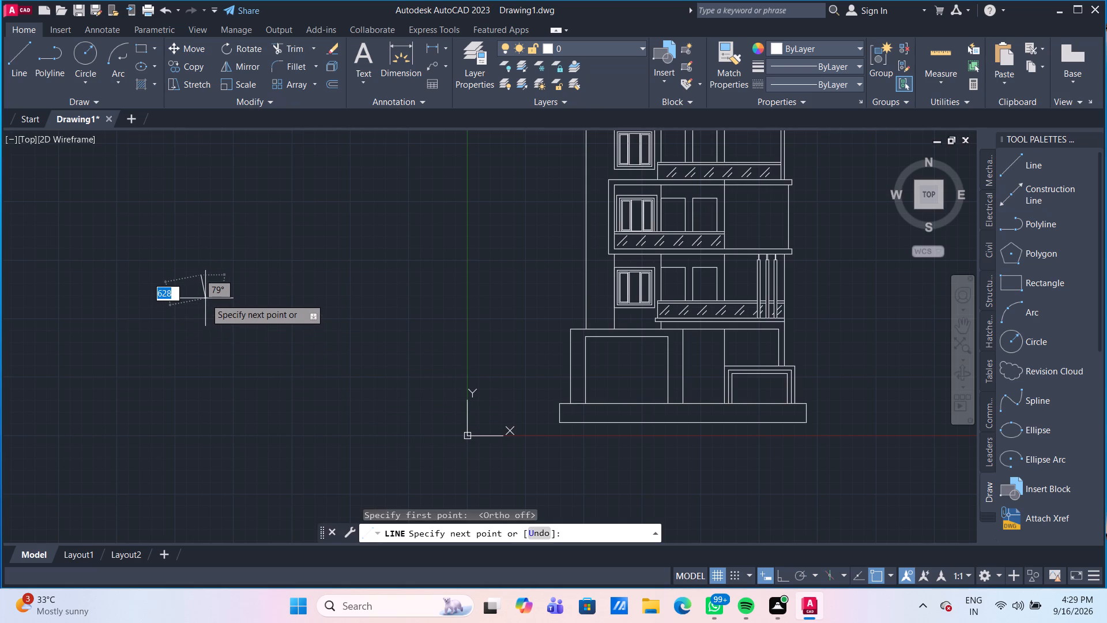
pyautogui.click(205, 298)
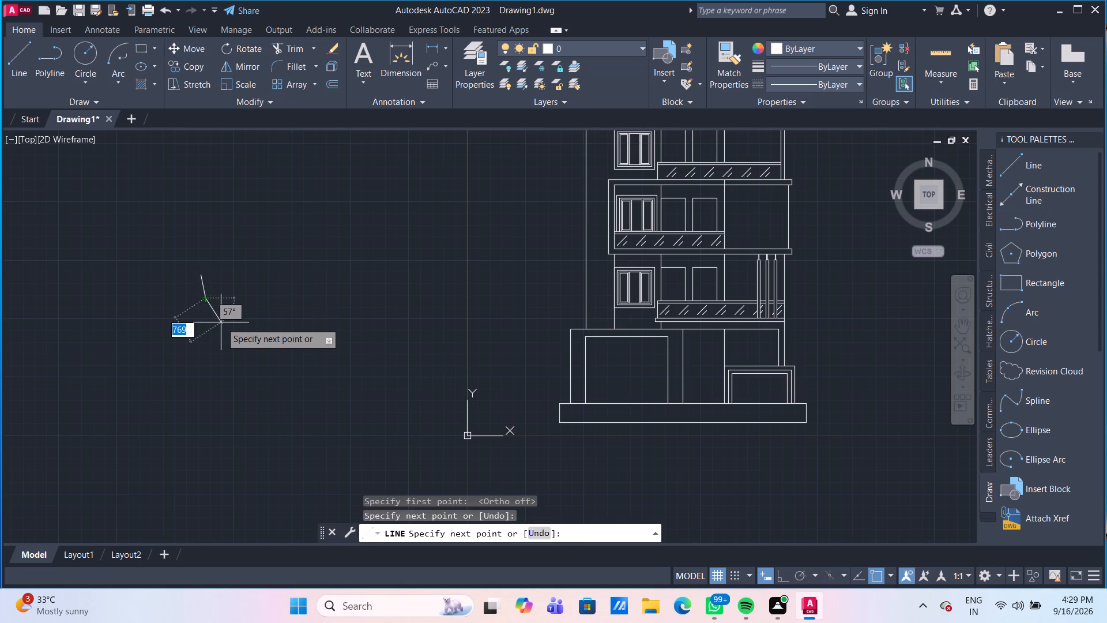
pyautogui.click(221, 322)
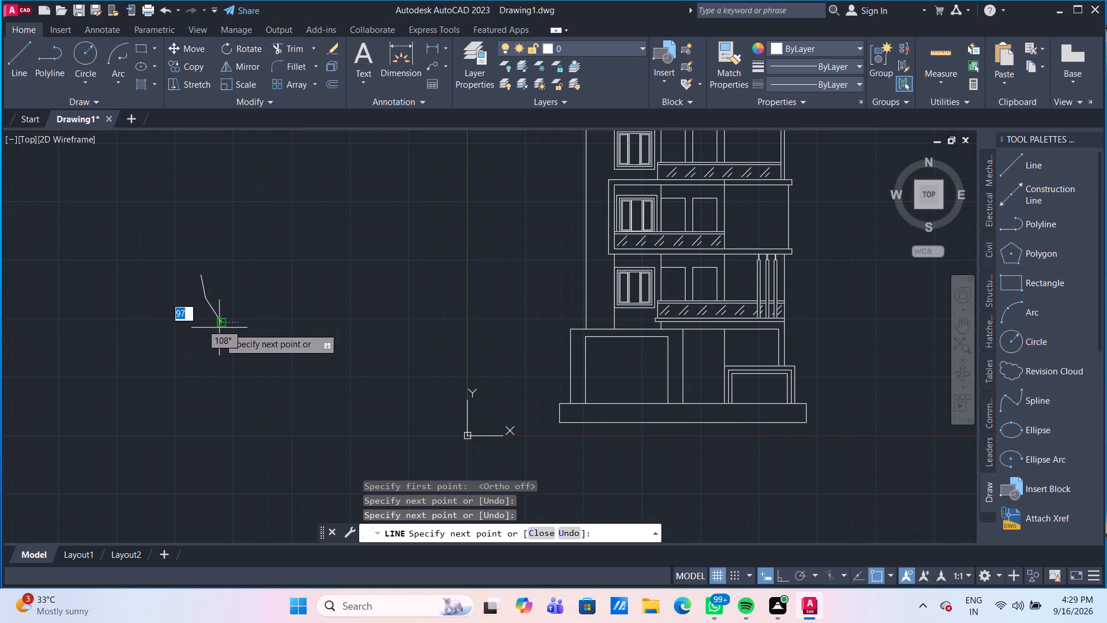
pyautogui.click(224, 367)
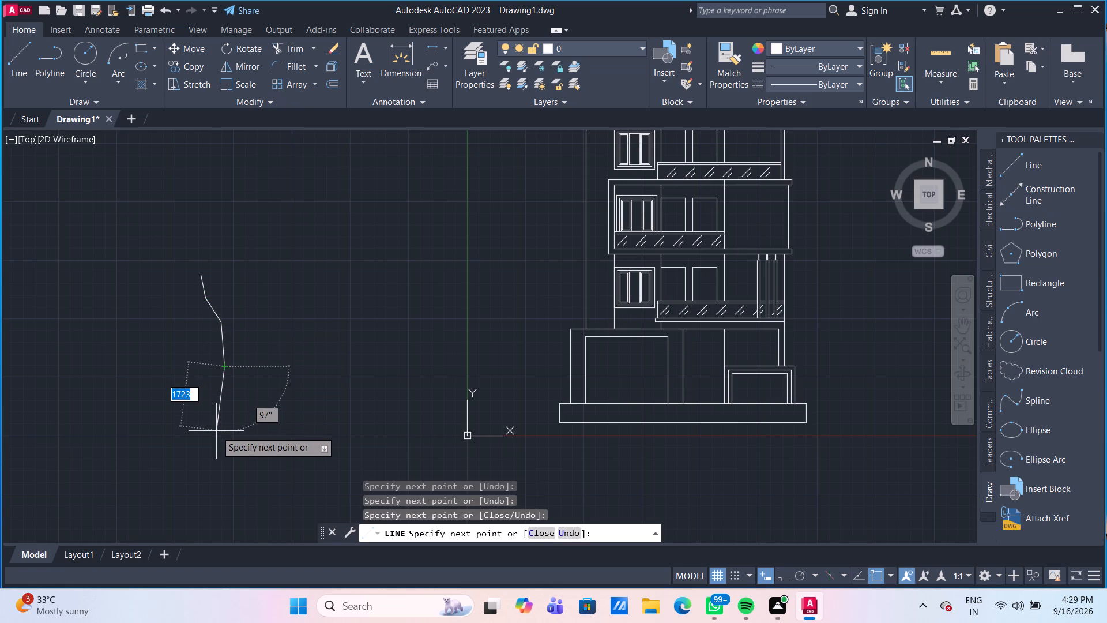
pyautogui.click(216, 431)
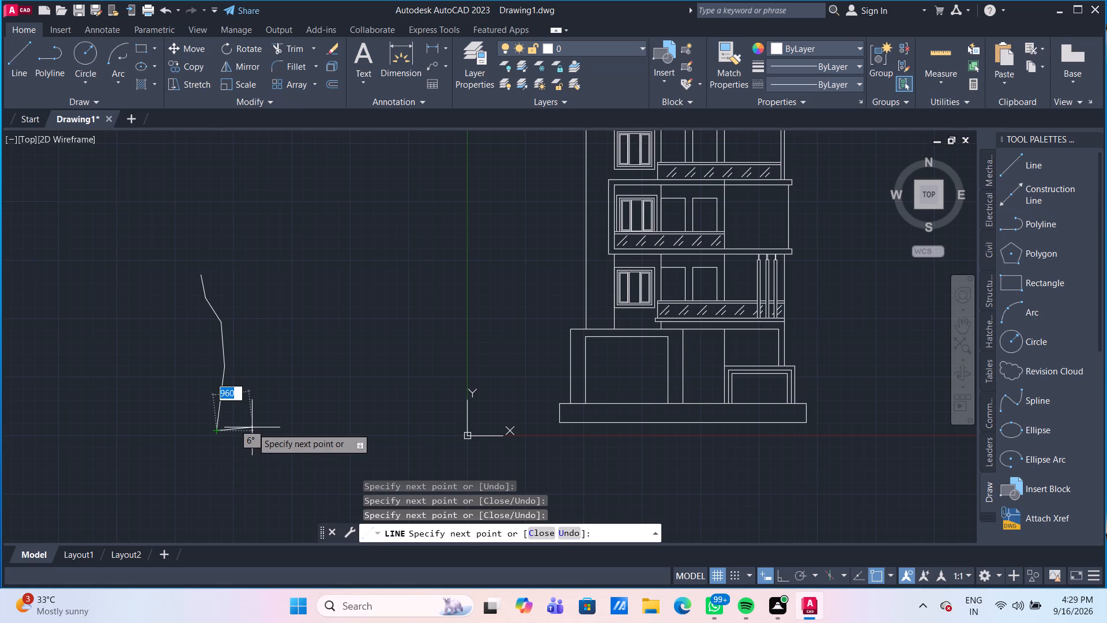
pyautogui.scroll(1, 247, 427)
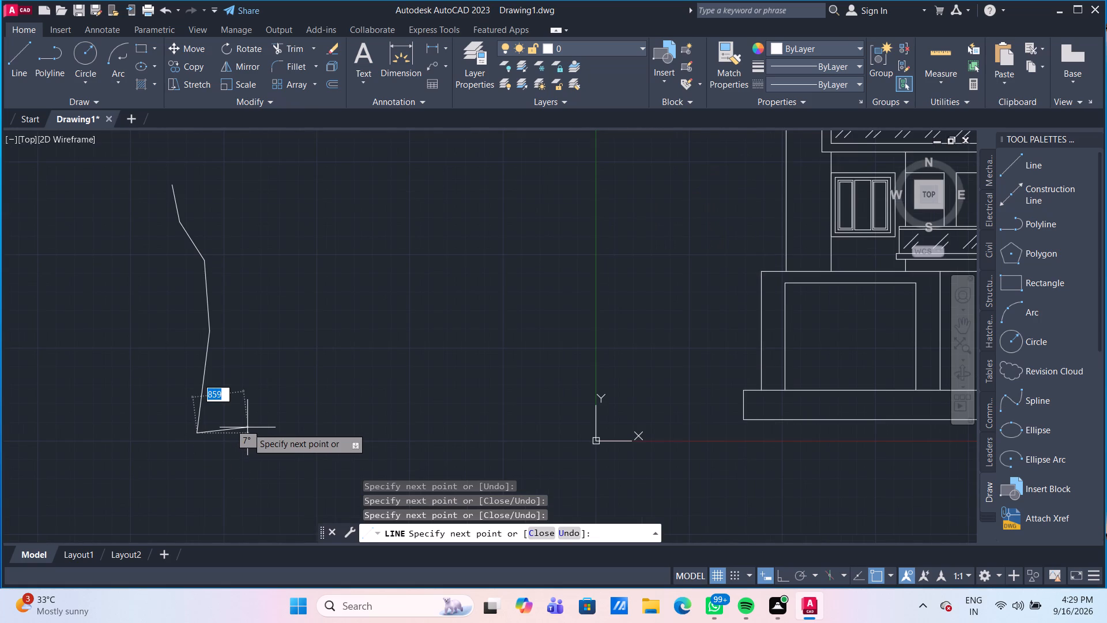
pyautogui.click(231, 433)
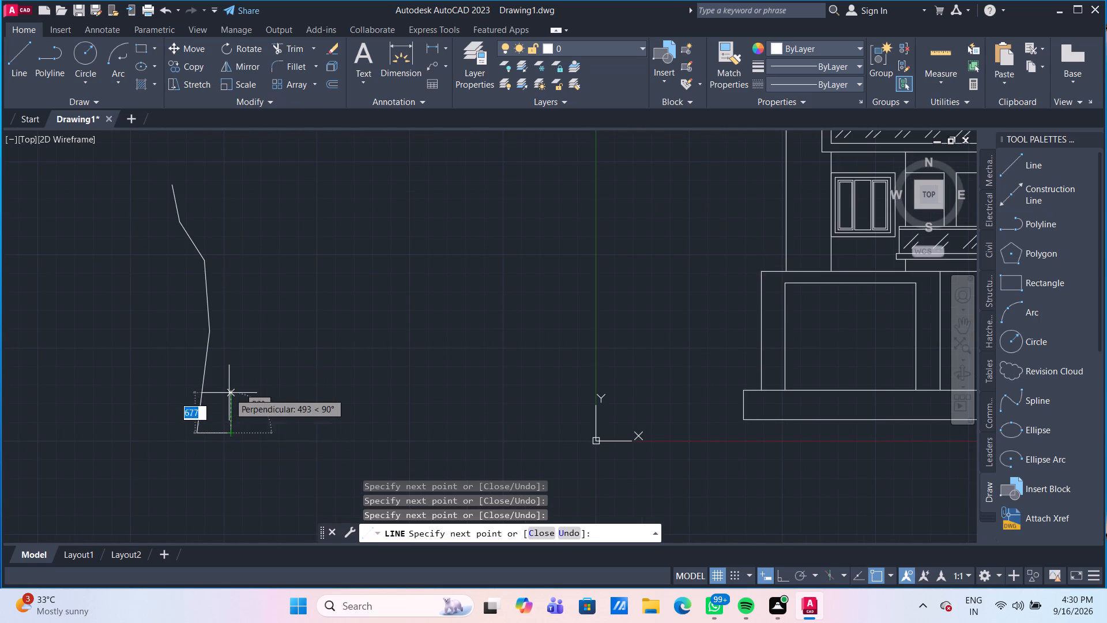
# Continue the line up the trunk's other side in five angled segments, ending with a nearly horizontal branch segment about 1380 mm long.
pyautogui.scroll(2, 224, 358)
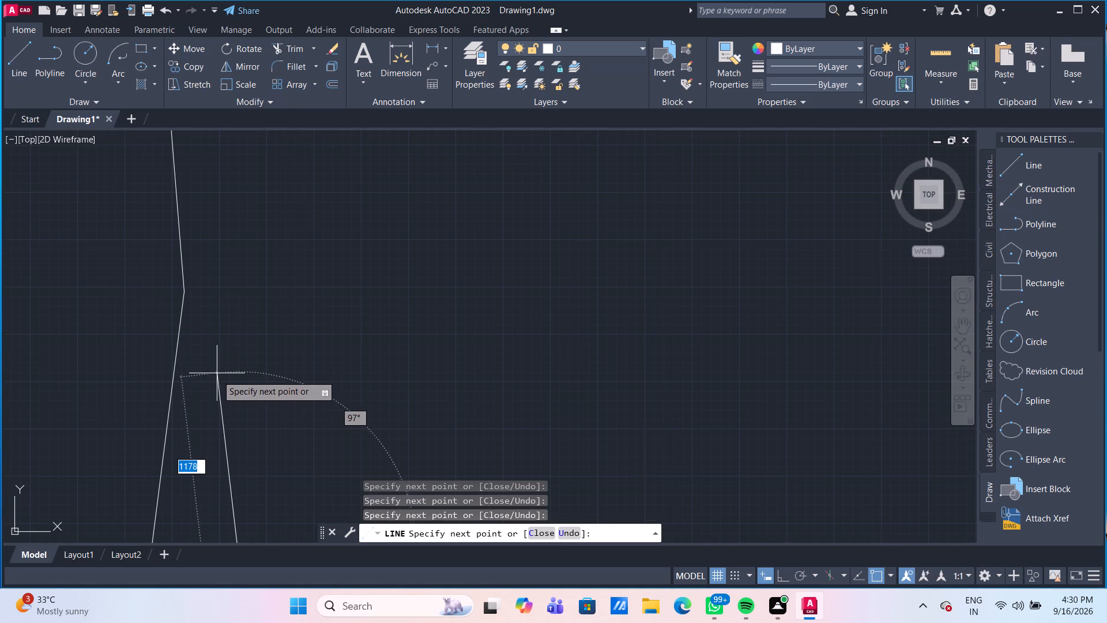
pyautogui.scroll(-1, 224, 423)
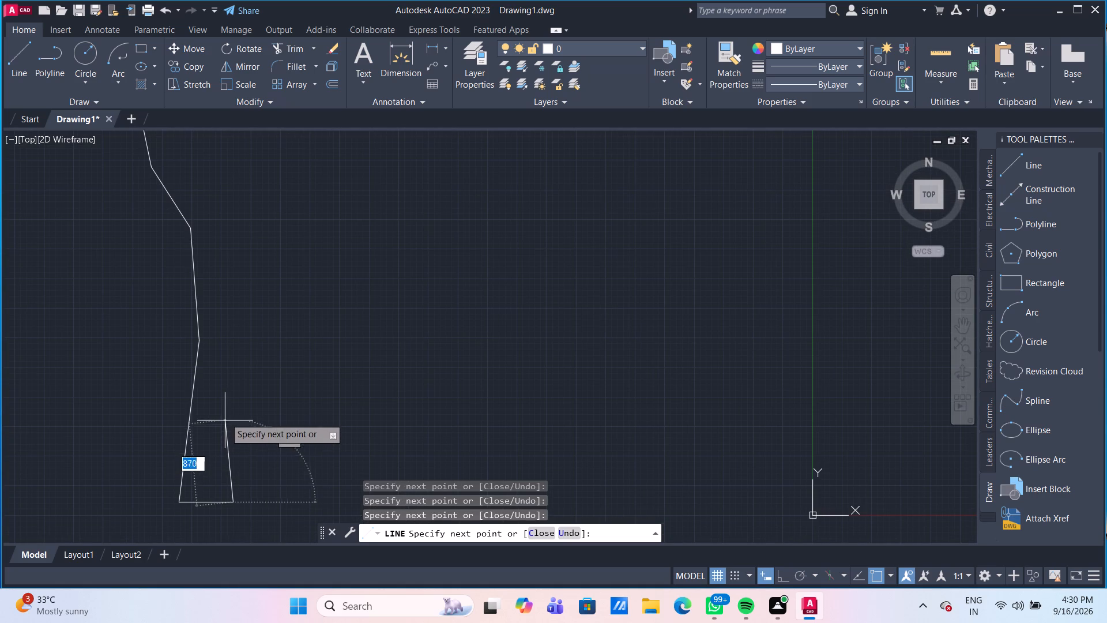
pyautogui.click(223, 393)
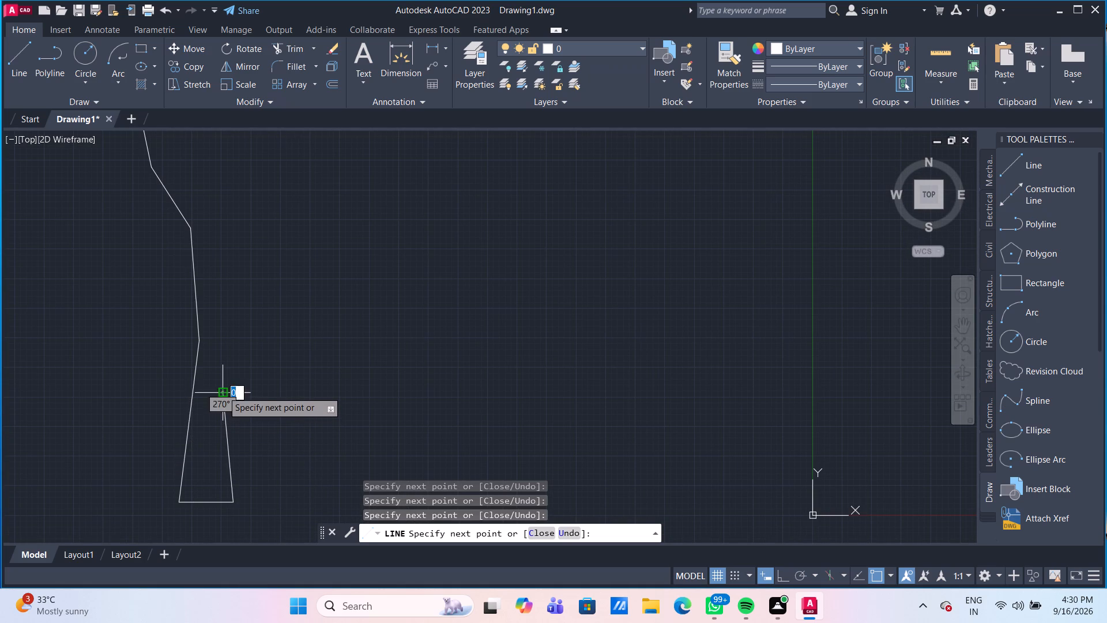
pyautogui.click(239, 356)
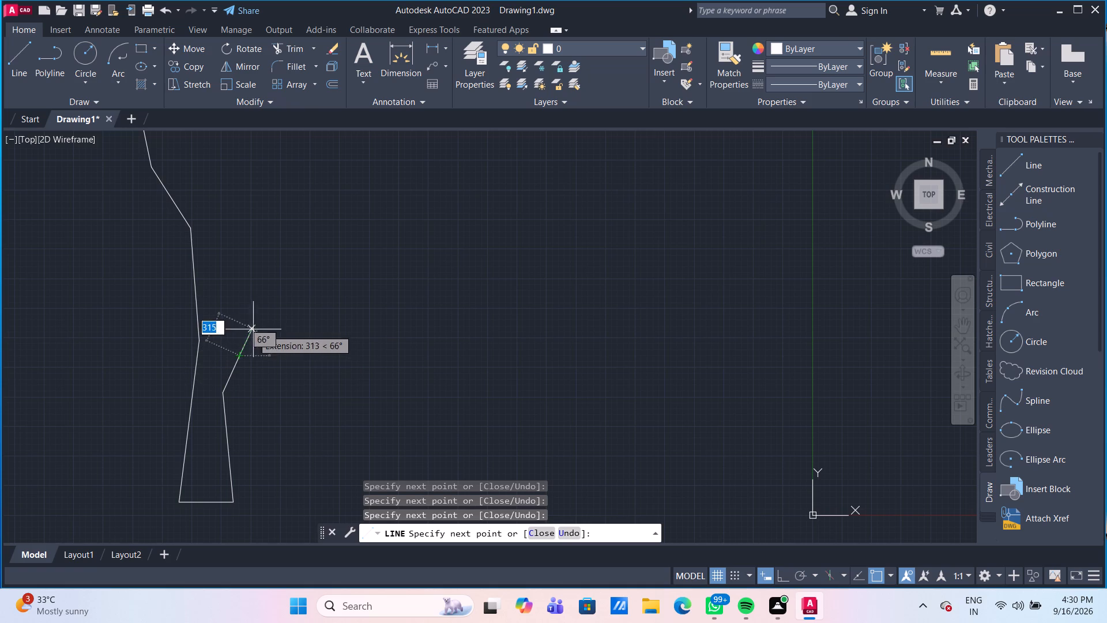
pyautogui.click(288, 307)
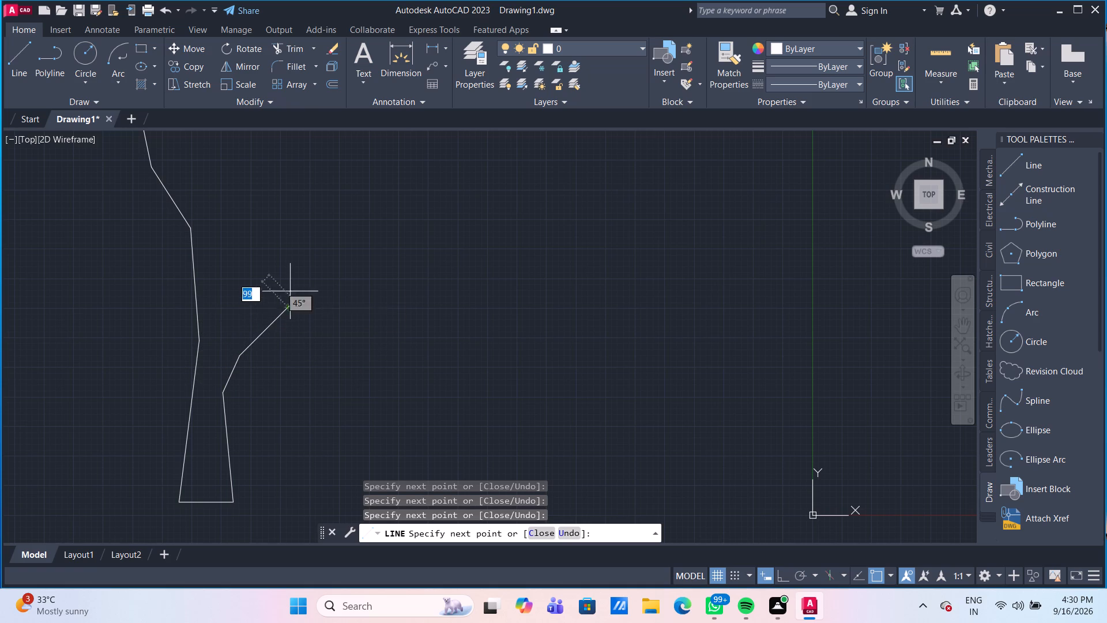
pyautogui.click(299, 271)
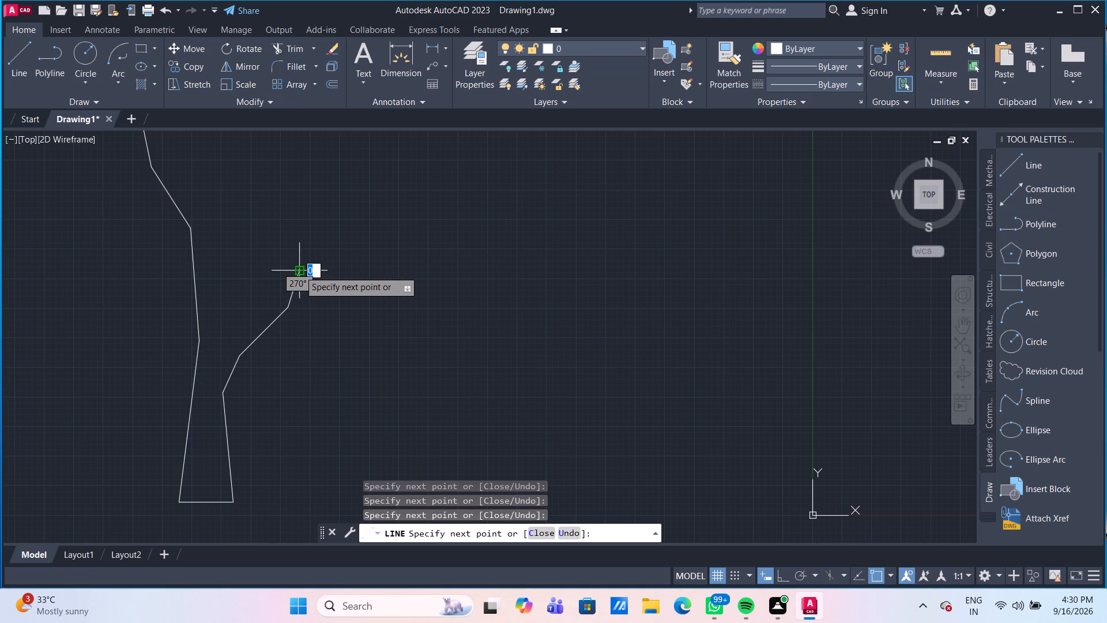
pyautogui.scroll(-1, 356, 211)
pyautogui.moveTo(357, 211); pyautogui.dragTo(363, 218, button='middle')
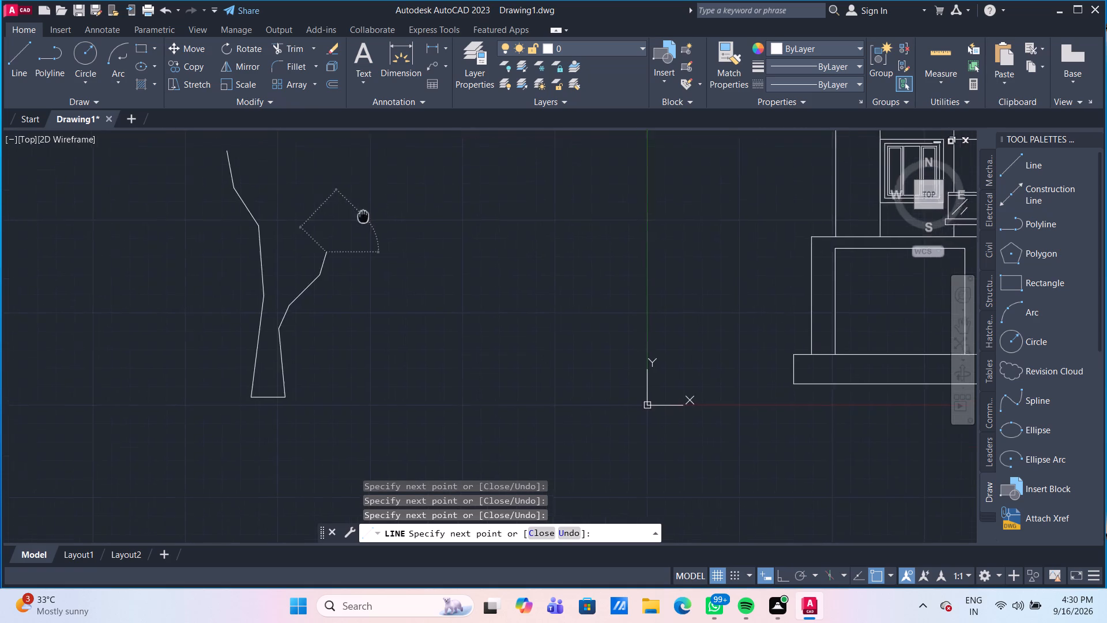
pyautogui.moveTo(363, 218); pyautogui.dragTo(334, 276, button='middle')
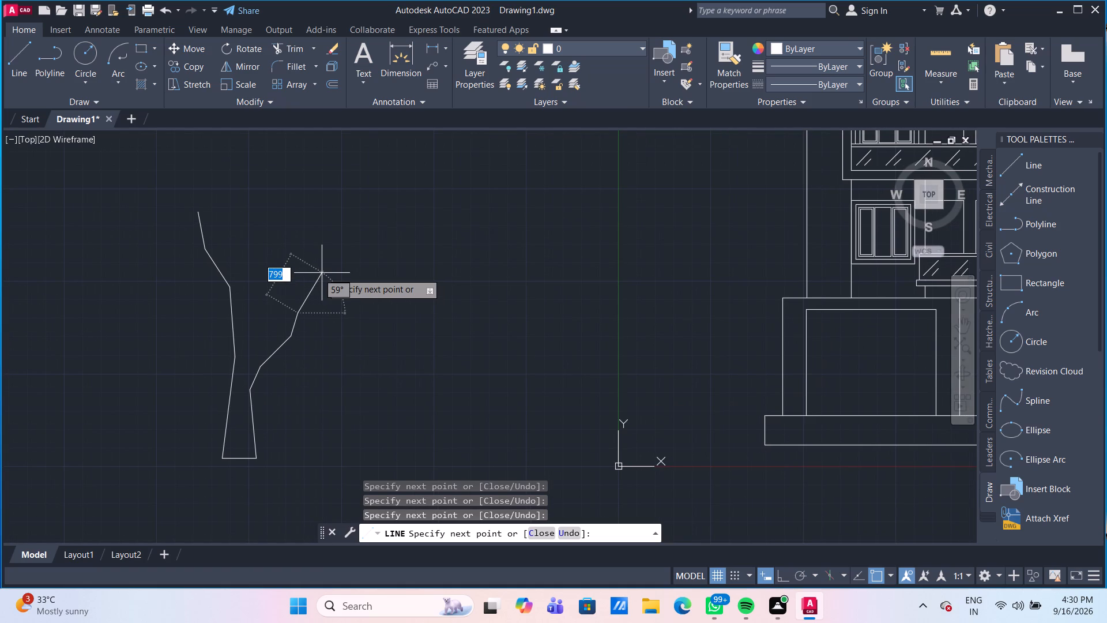
pyautogui.click(322, 273)
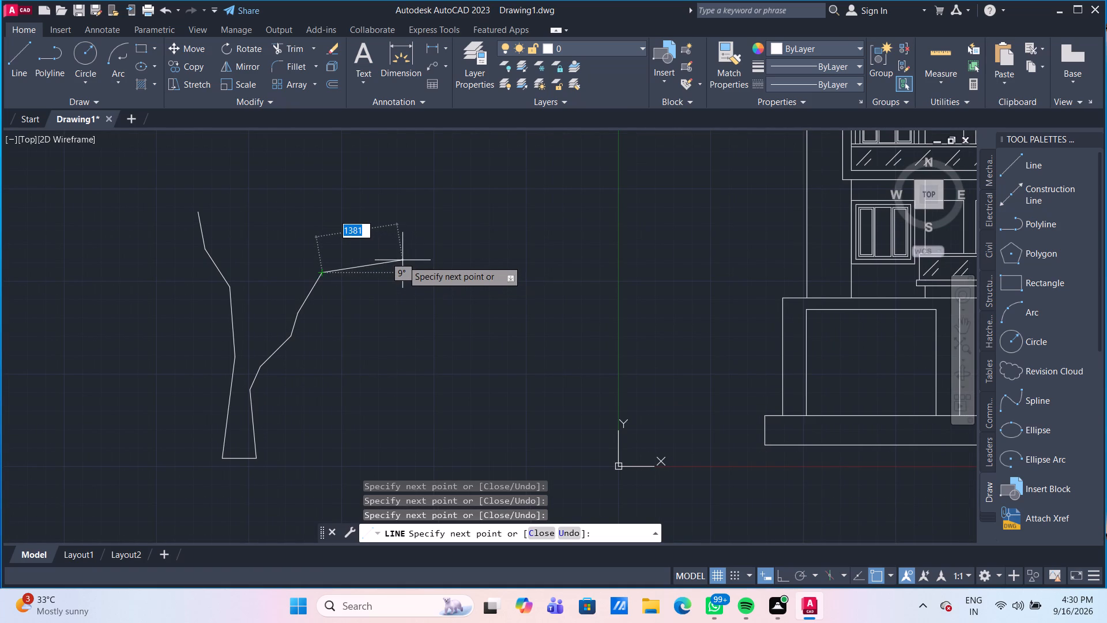
pyautogui.click(402, 260)
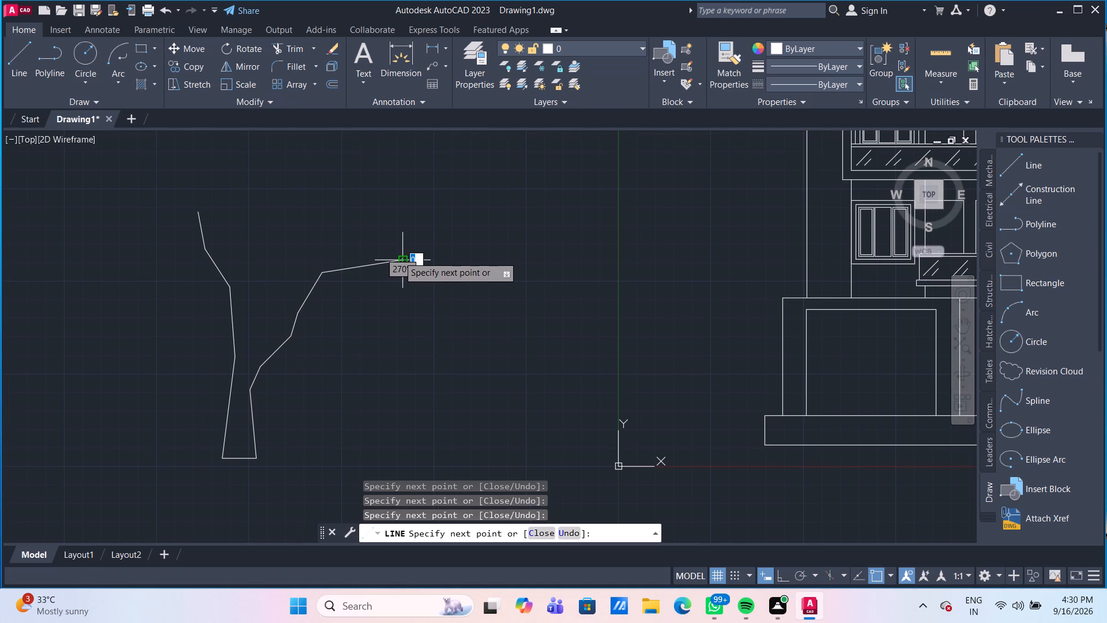
# Draw a closed seven-segment leaf outline around the branch tip, plus one inner line from the tip to its top corner, and end the line.
pyautogui.scroll(1, 398, 256)
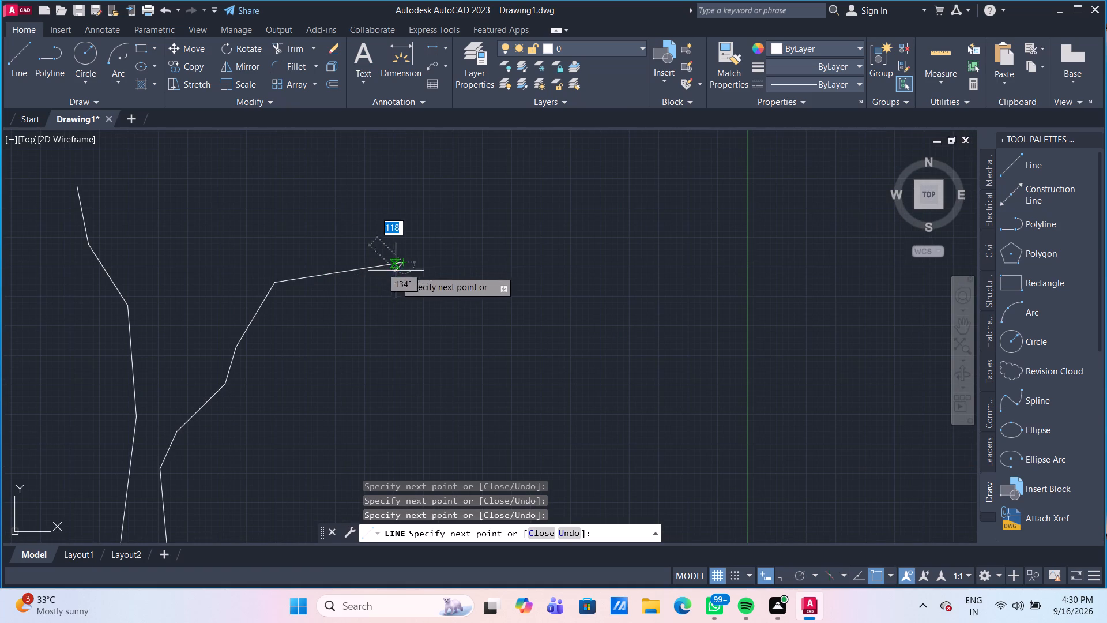
pyautogui.click(369, 295)
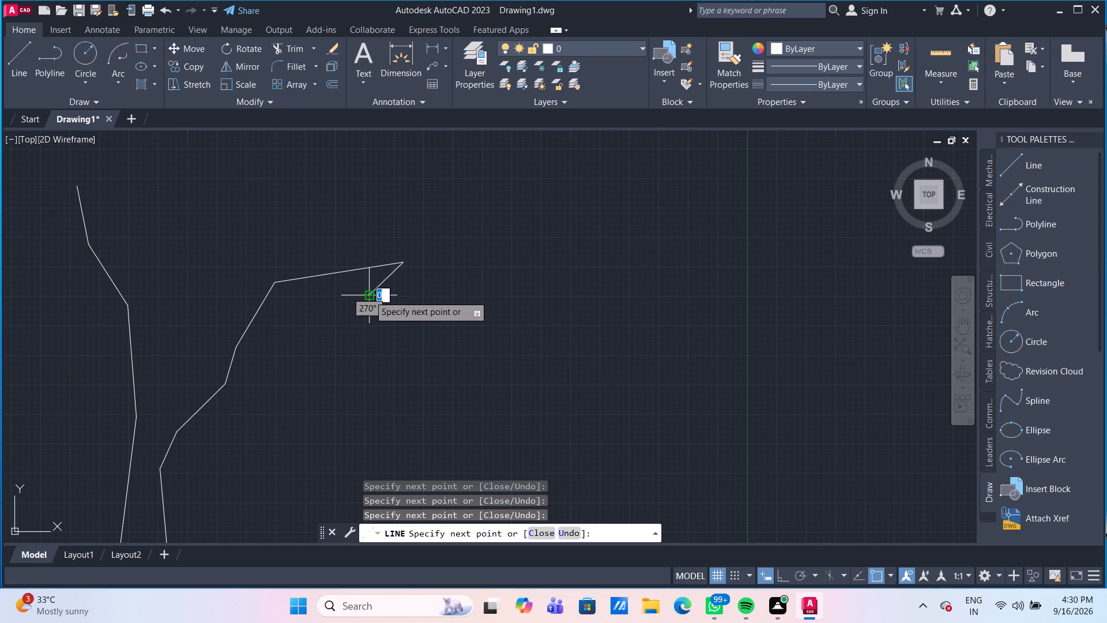
pyautogui.click(425, 301)
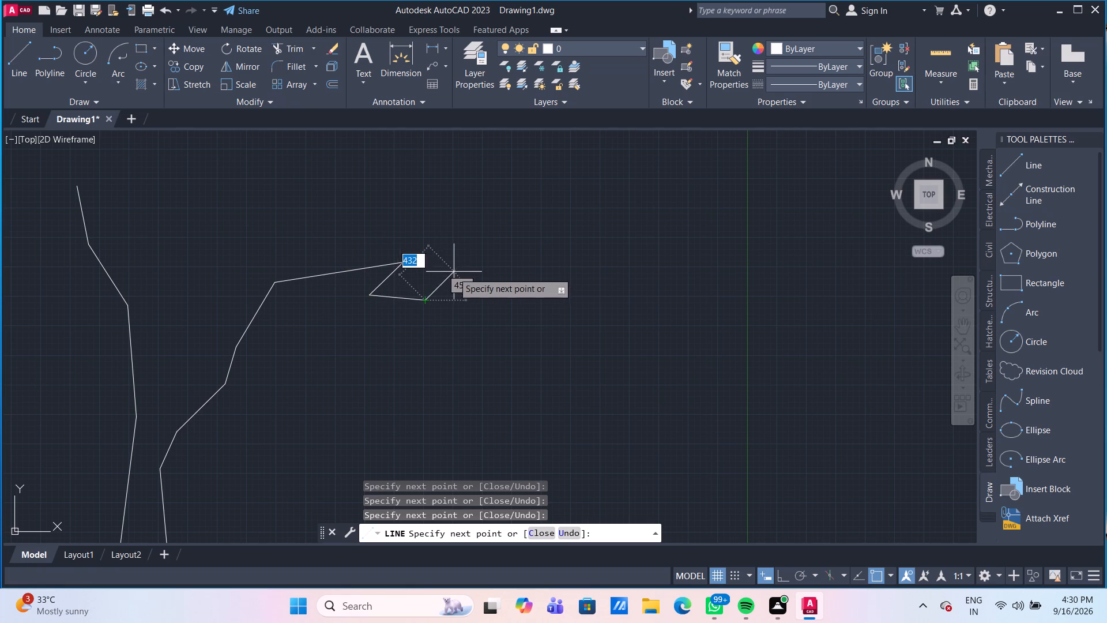
pyautogui.click(446, 285)
pyautogui.click(449, 252)
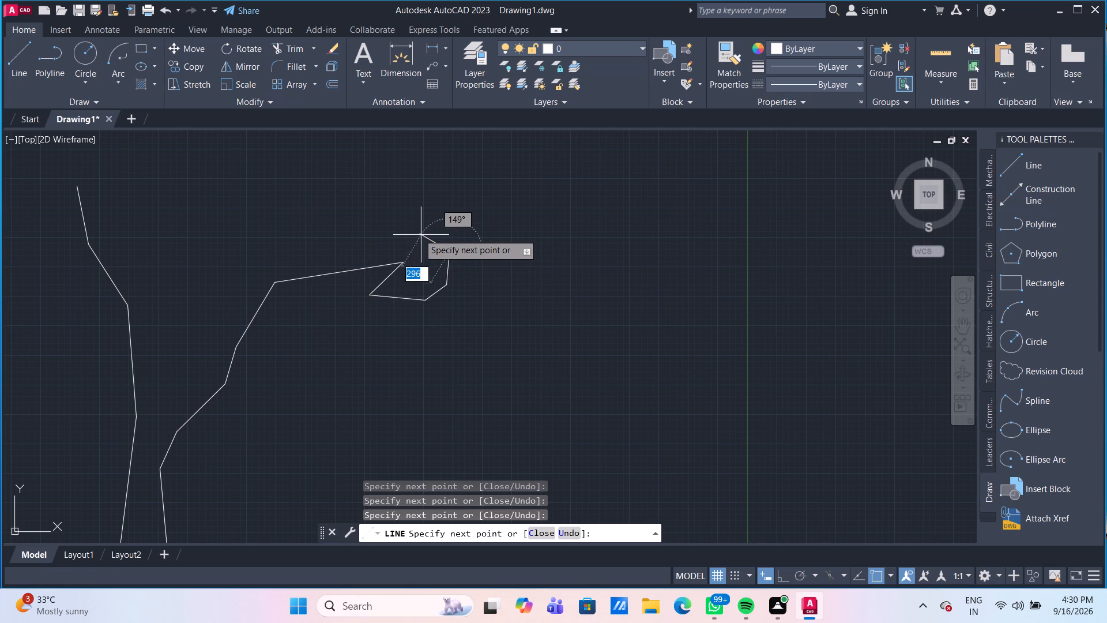
pyautogui.click(408, 224)
pyautogui.click(367, 232)
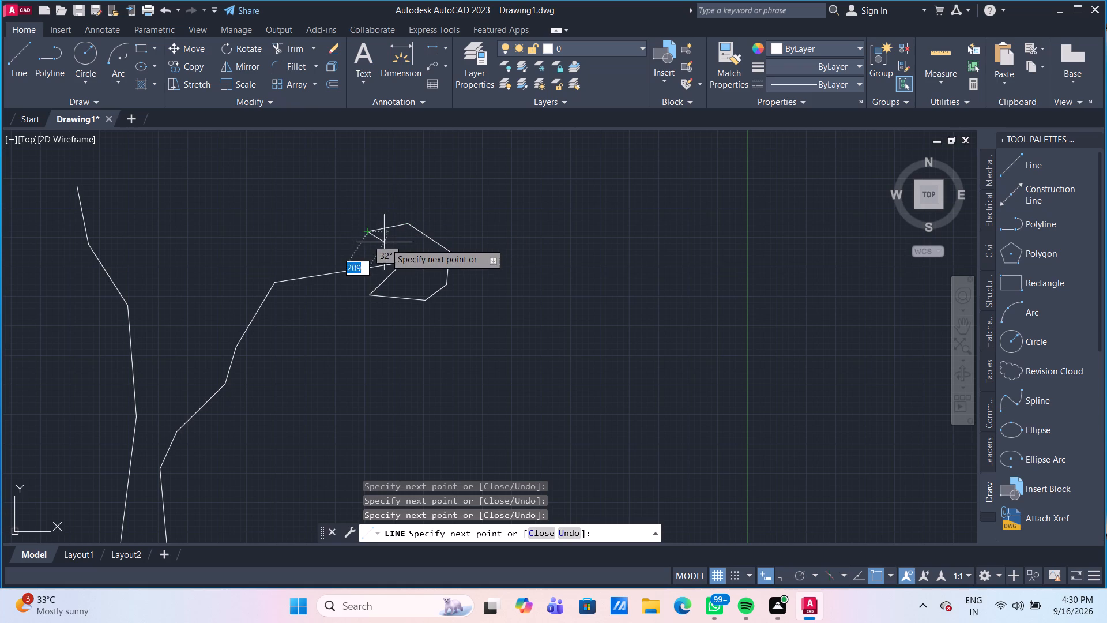
pyautogui.click(401, 261)
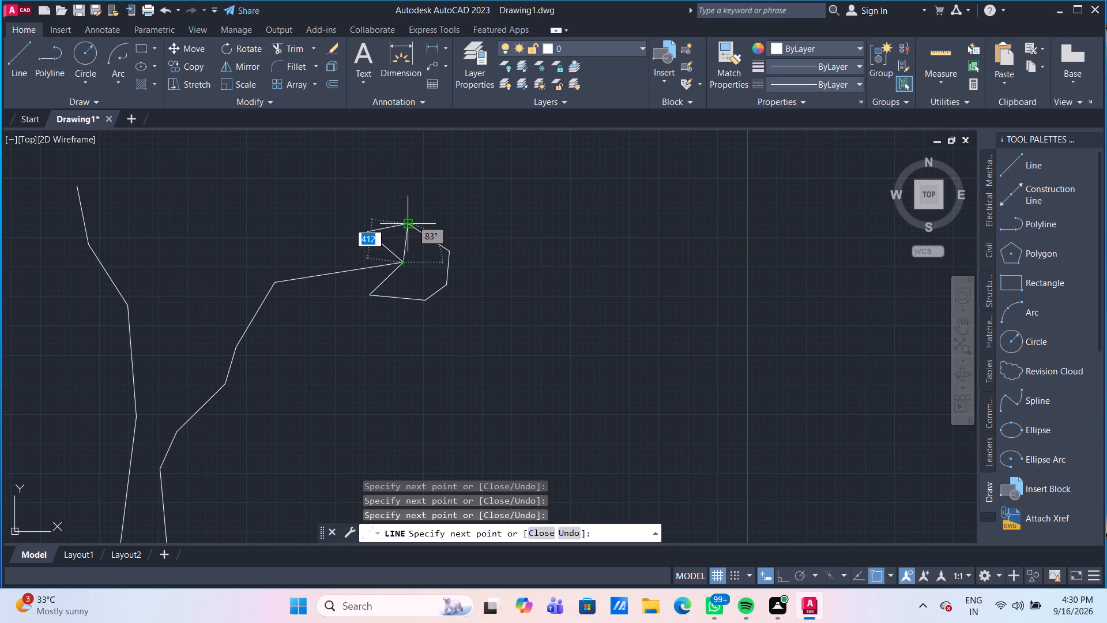
pyautogui.click(411, 222)
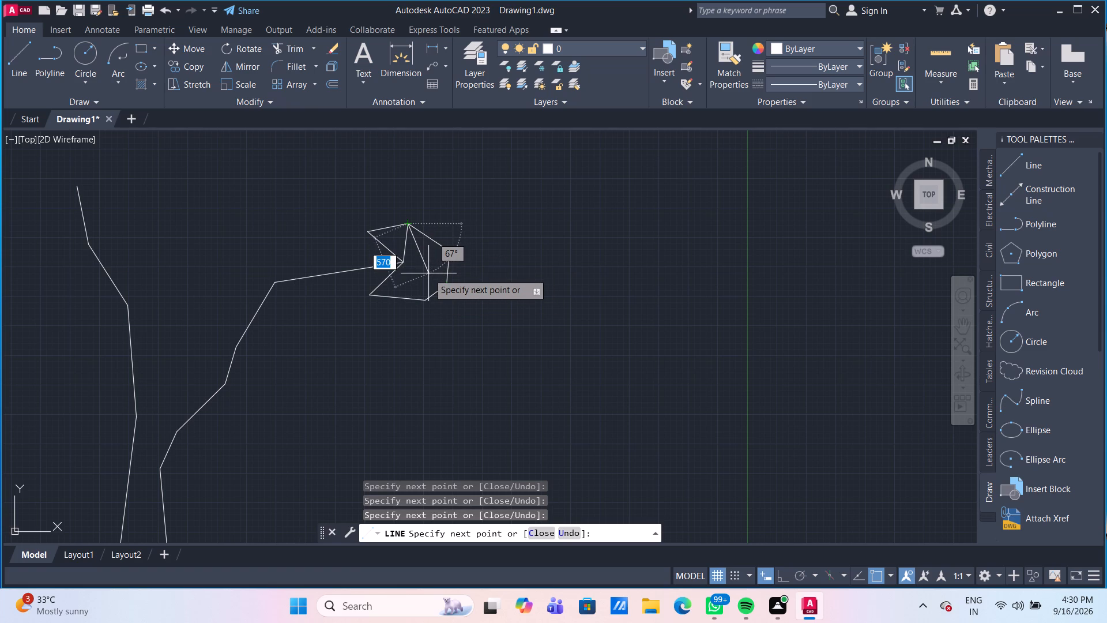
pyautogui.press('Escape')
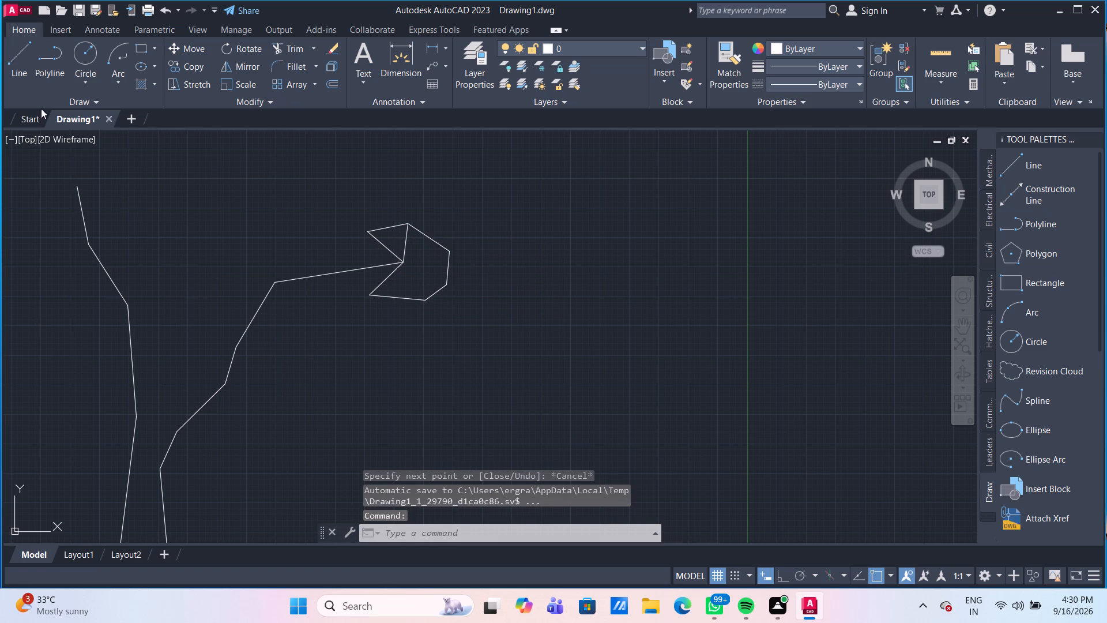
# Draw three inner leaf lines joining the branch tip to the outline's upper-right, lower-right and bottom corners, the last about 460 mm long.
pyautogui.click(14, 55)
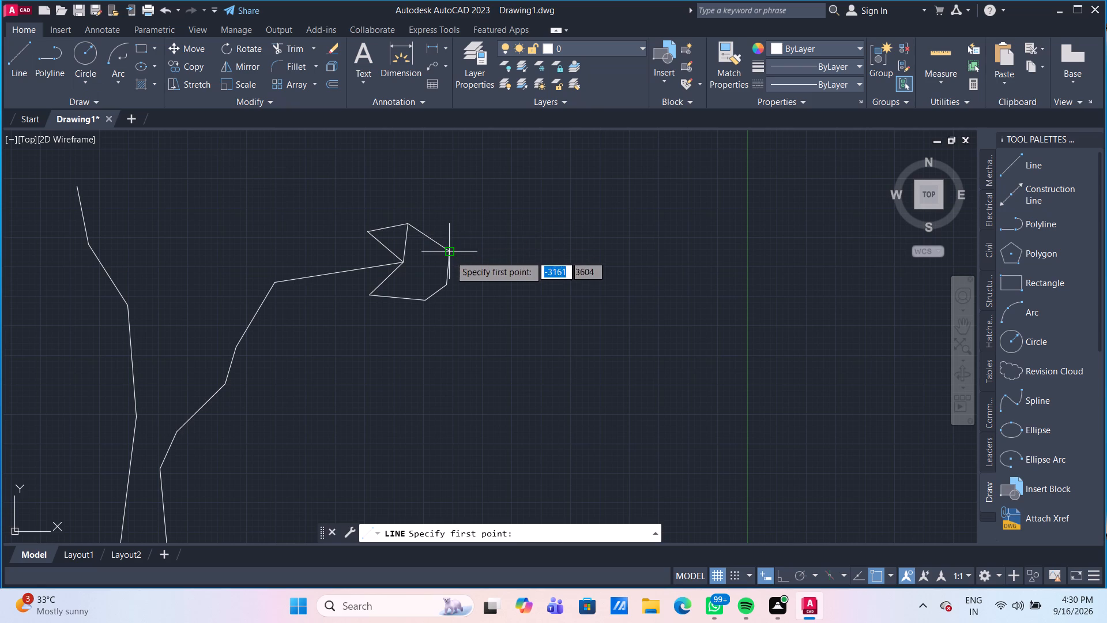
pyautogui.moveTo(451, 257); pyautogui.dragTo(442, 252)
pyautogui.click(400, 260)
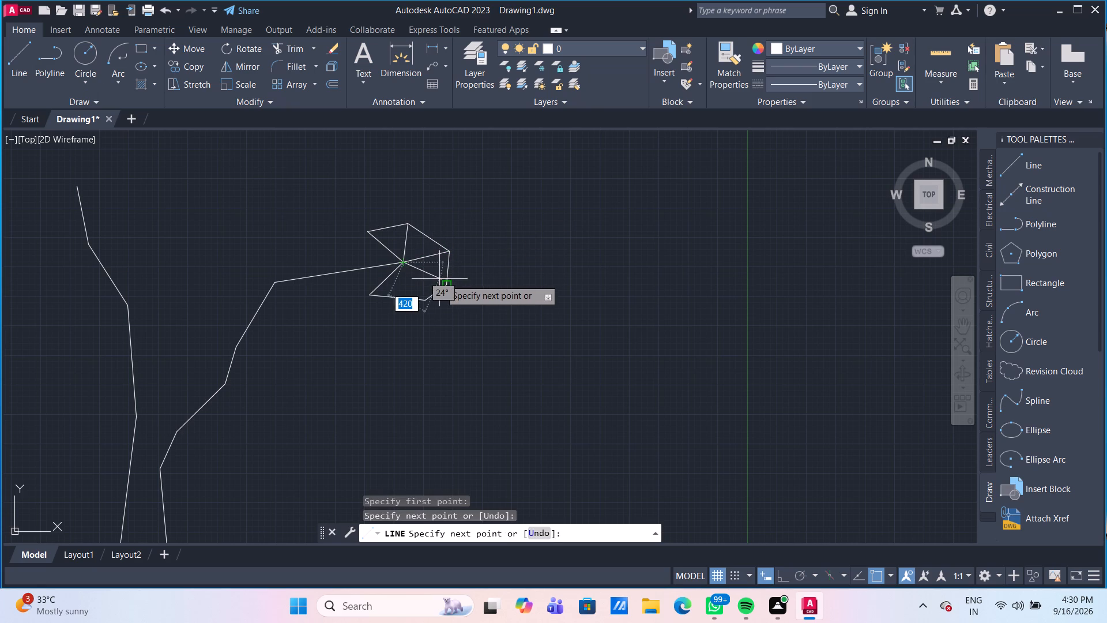
pyautogui.click(445, 281)
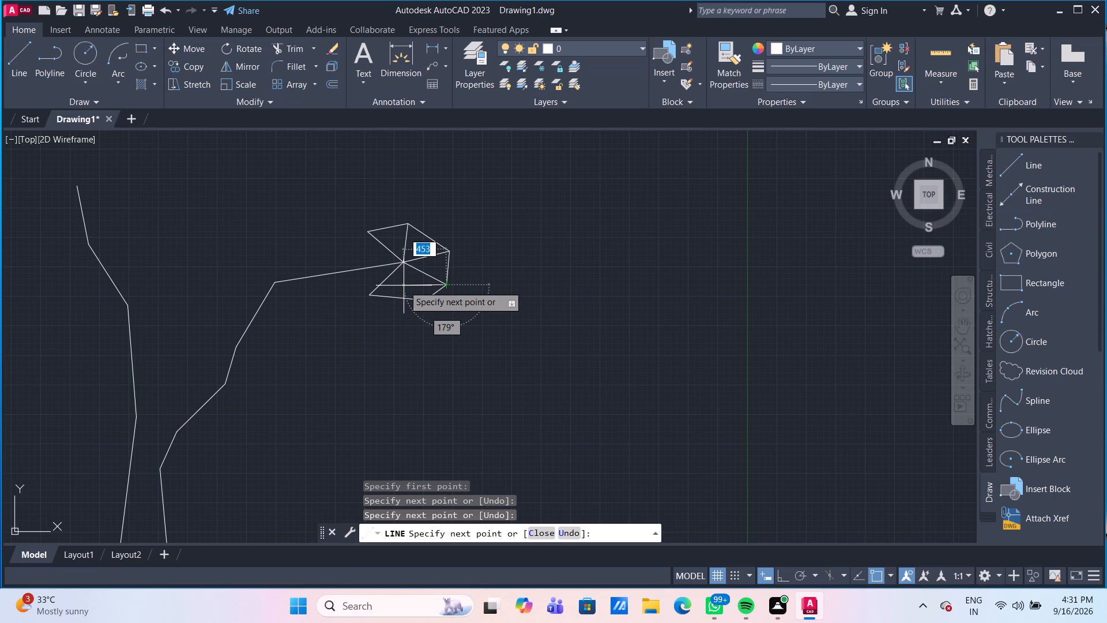
pyautogui.press('Escape')
pyautogui.click(31, 52)
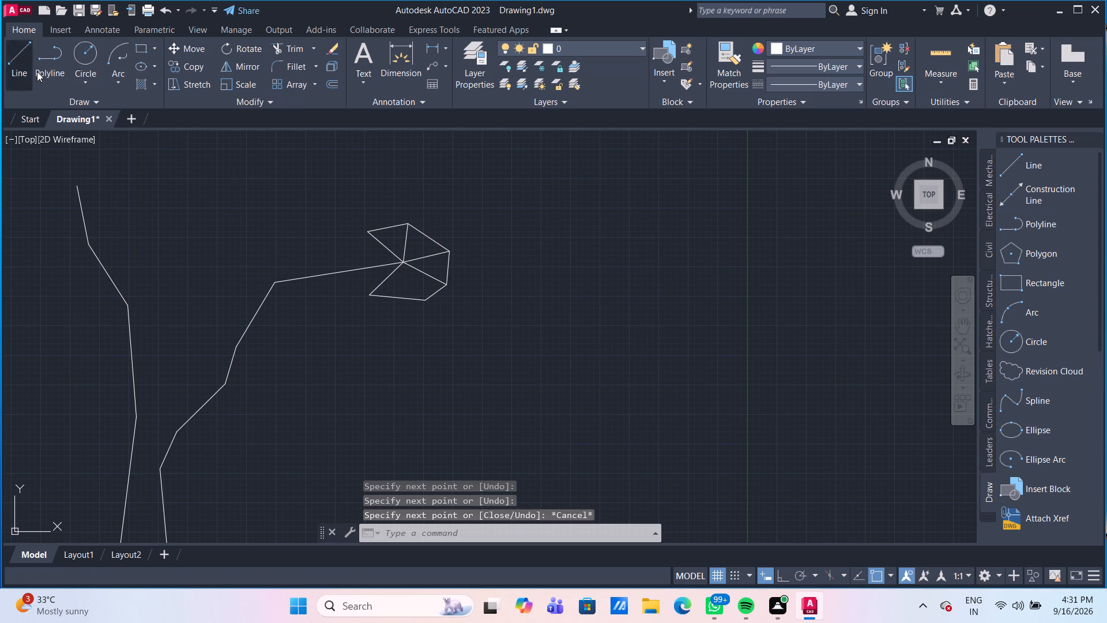
pyautogui.click(403, 265)
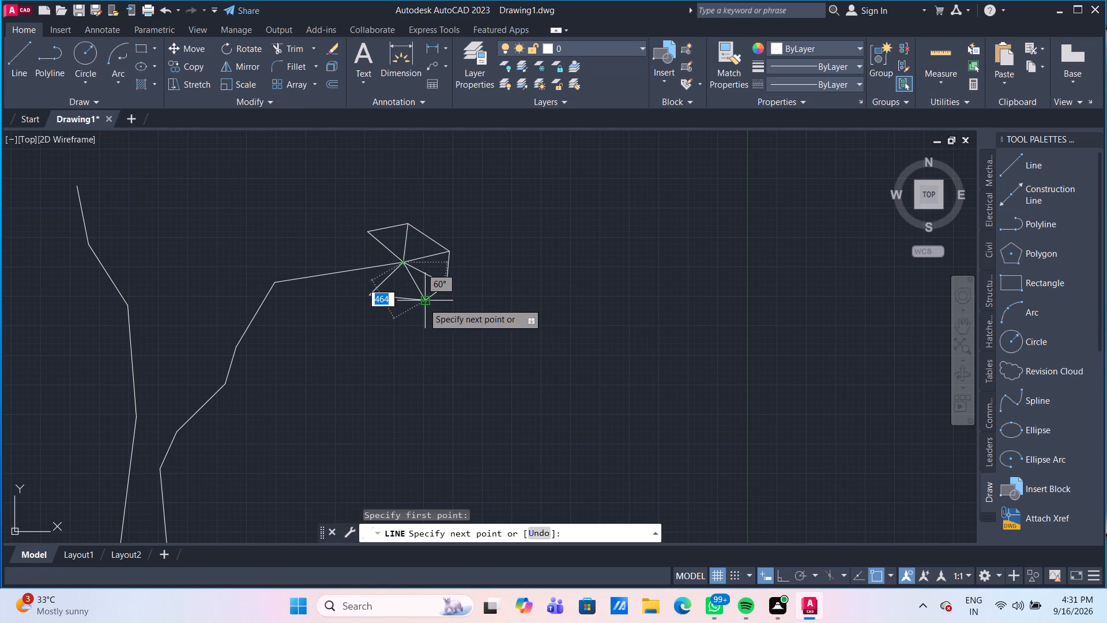
pyautogui.click(423, 303)
pyautogui.press('Escape')
# Delete the five outer outline segments of the leaf, keeping the lines that radiate from the branch tip.
pyautogui.click(437, 294)
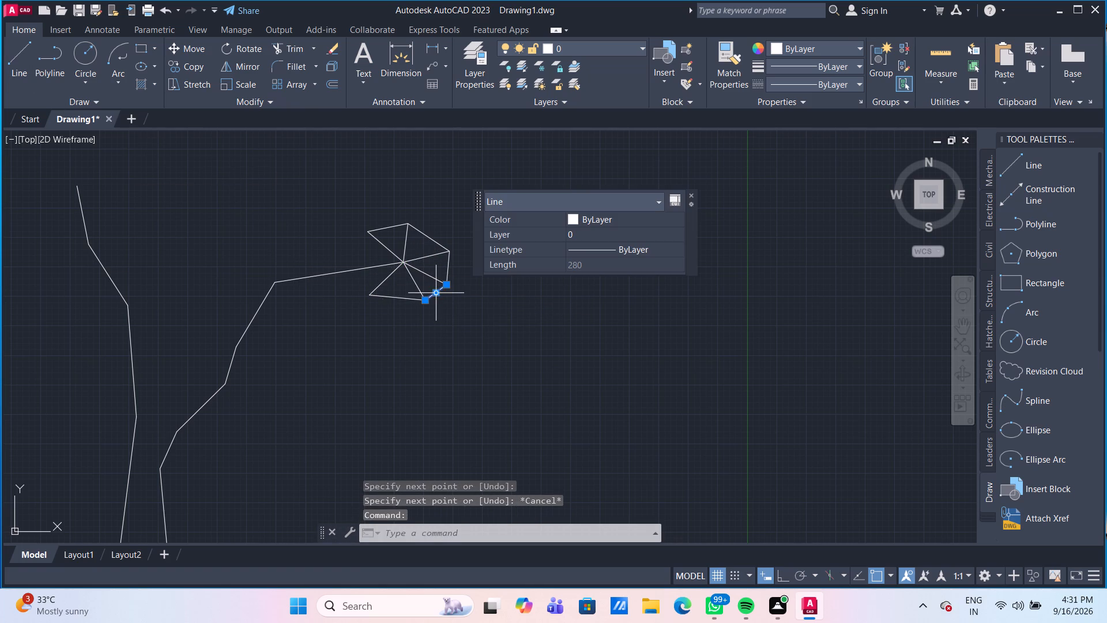
pyautogui.click(404, 299)
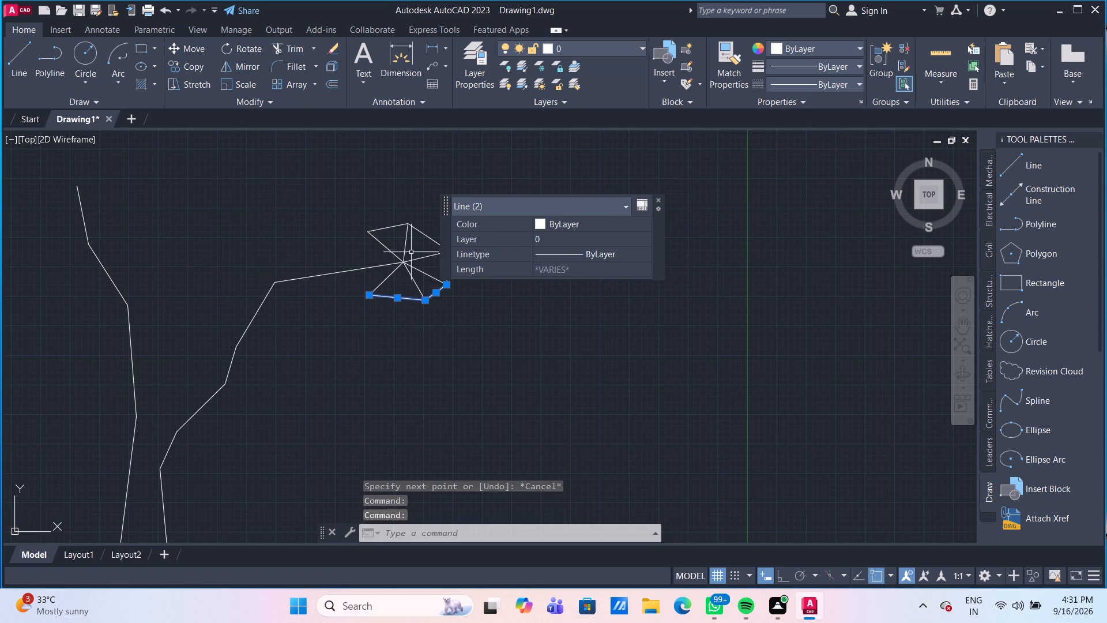
pyautogui.click(423, 235)
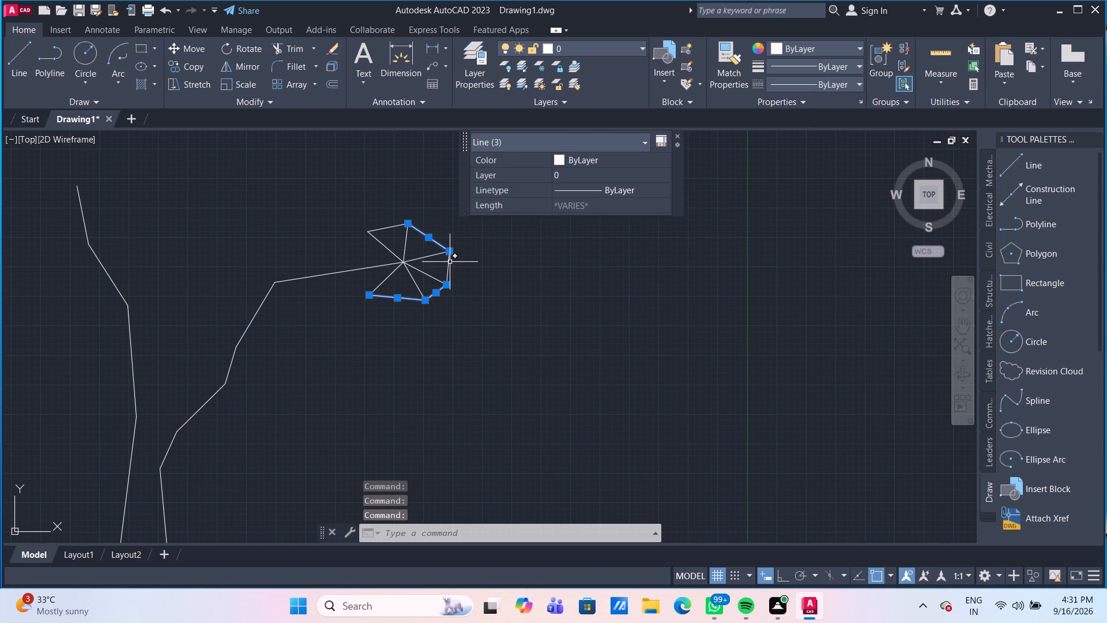
pyautogui.click(450, 262)
pyautogui.click(394, 227)
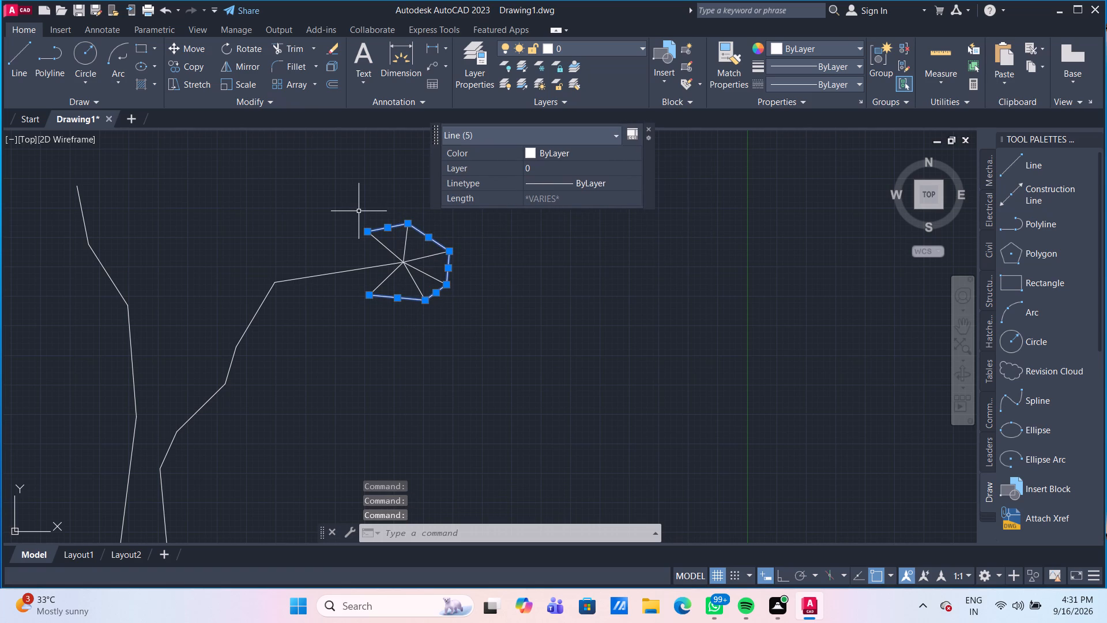
pyautogui.press('Delete')
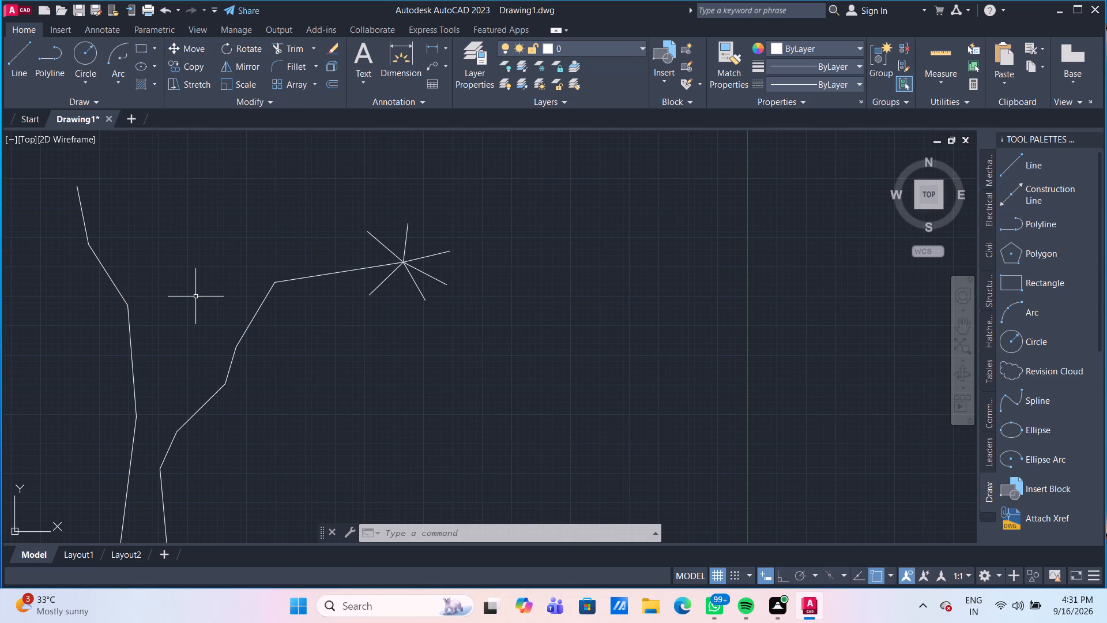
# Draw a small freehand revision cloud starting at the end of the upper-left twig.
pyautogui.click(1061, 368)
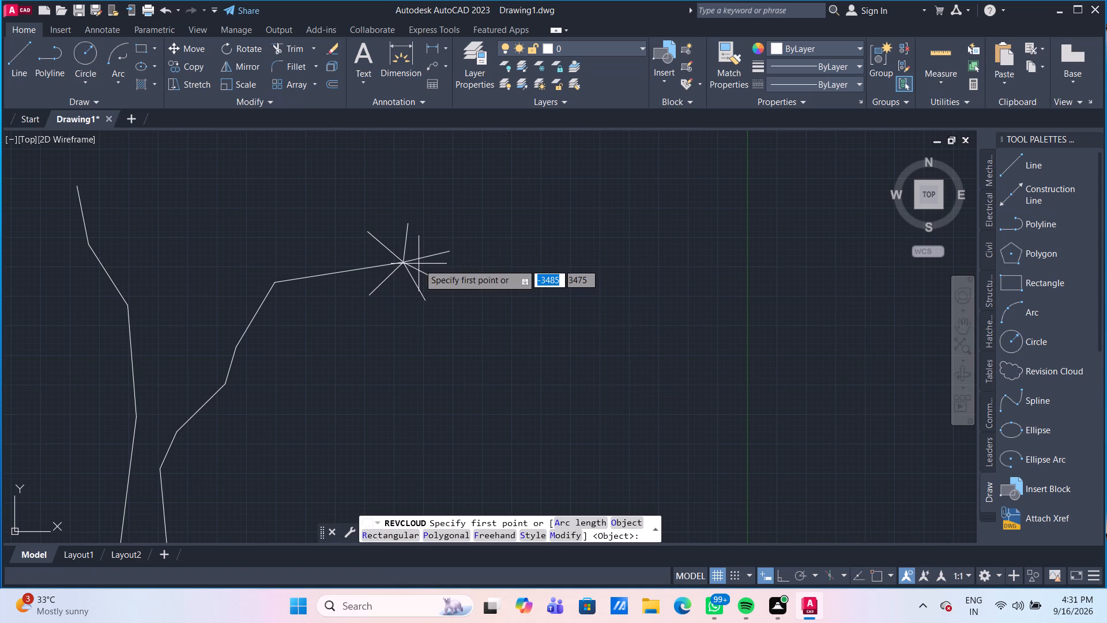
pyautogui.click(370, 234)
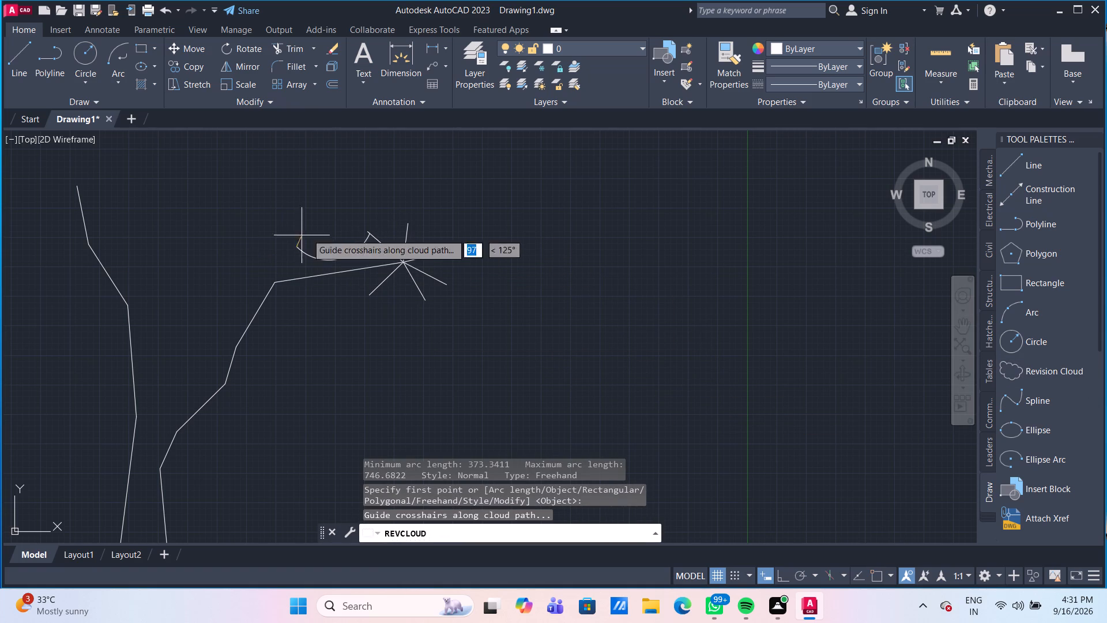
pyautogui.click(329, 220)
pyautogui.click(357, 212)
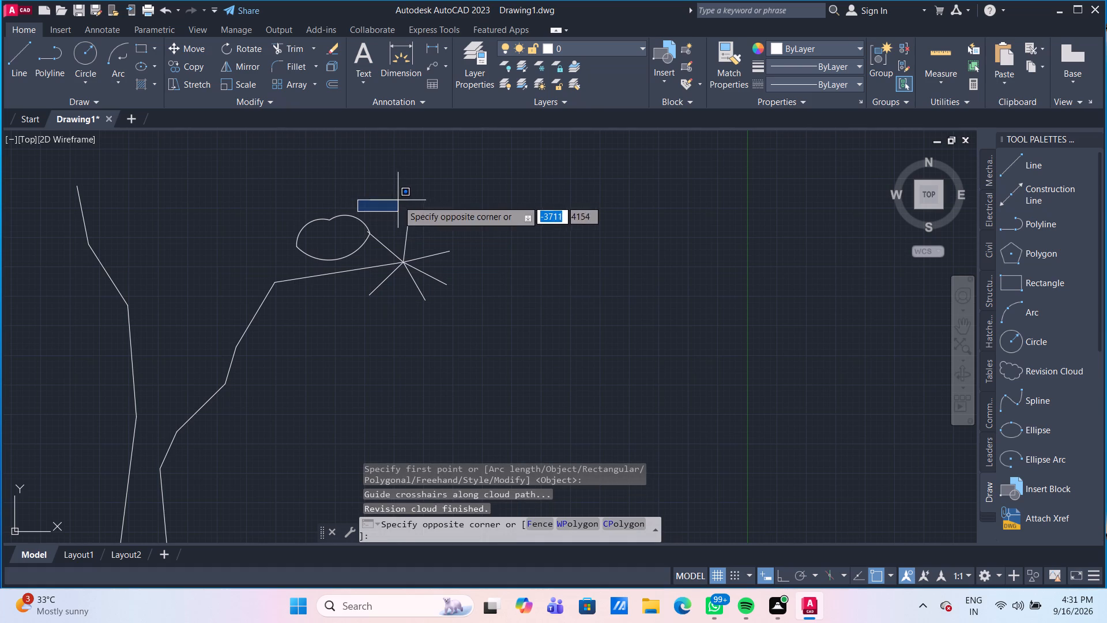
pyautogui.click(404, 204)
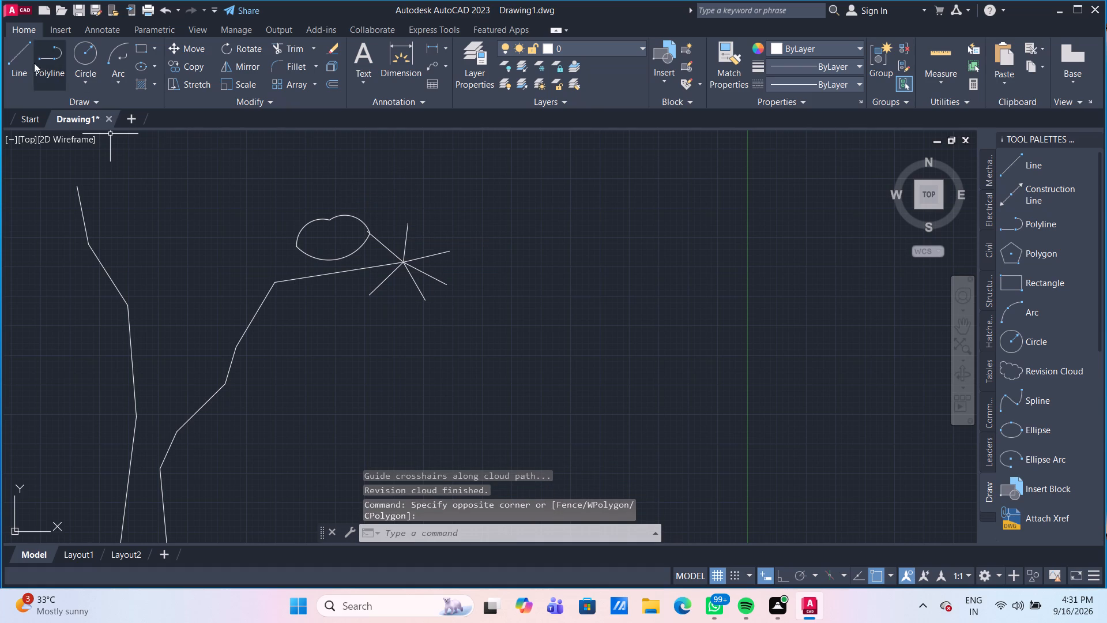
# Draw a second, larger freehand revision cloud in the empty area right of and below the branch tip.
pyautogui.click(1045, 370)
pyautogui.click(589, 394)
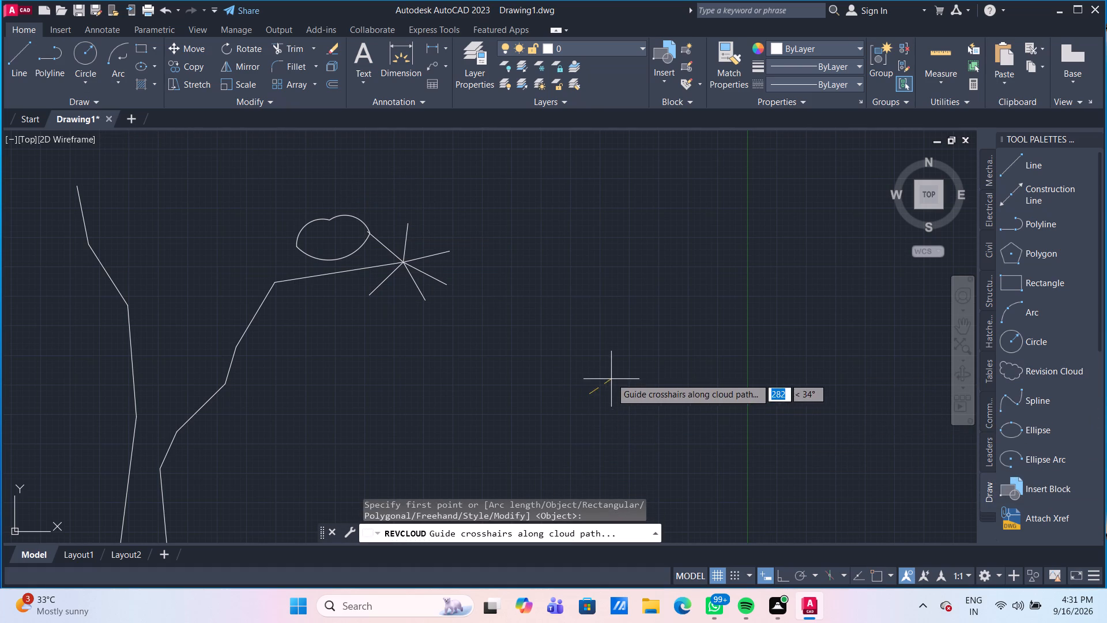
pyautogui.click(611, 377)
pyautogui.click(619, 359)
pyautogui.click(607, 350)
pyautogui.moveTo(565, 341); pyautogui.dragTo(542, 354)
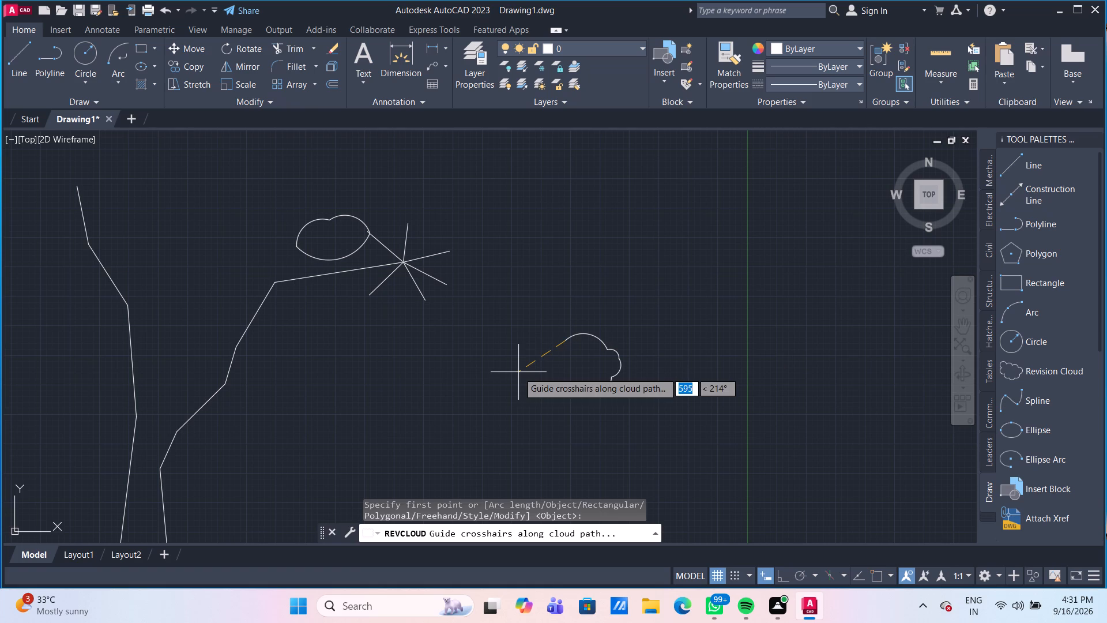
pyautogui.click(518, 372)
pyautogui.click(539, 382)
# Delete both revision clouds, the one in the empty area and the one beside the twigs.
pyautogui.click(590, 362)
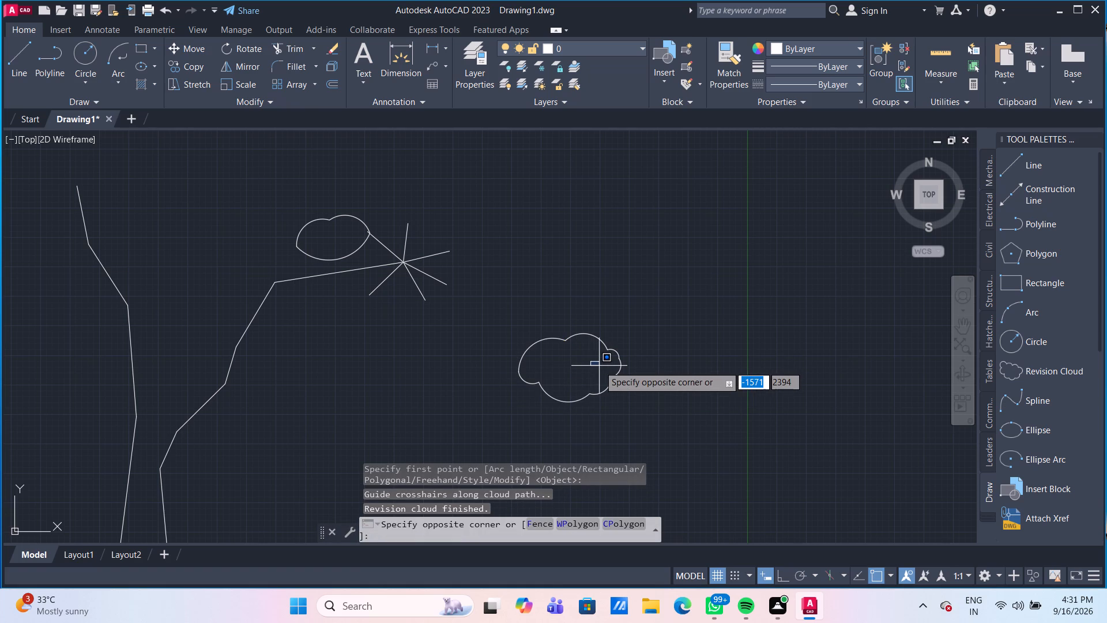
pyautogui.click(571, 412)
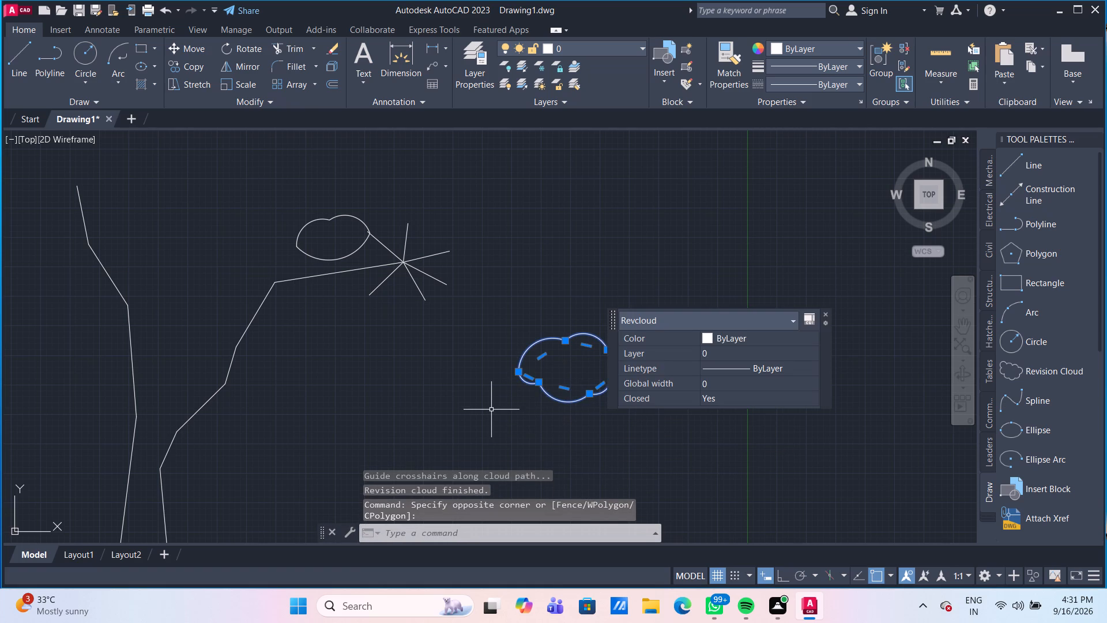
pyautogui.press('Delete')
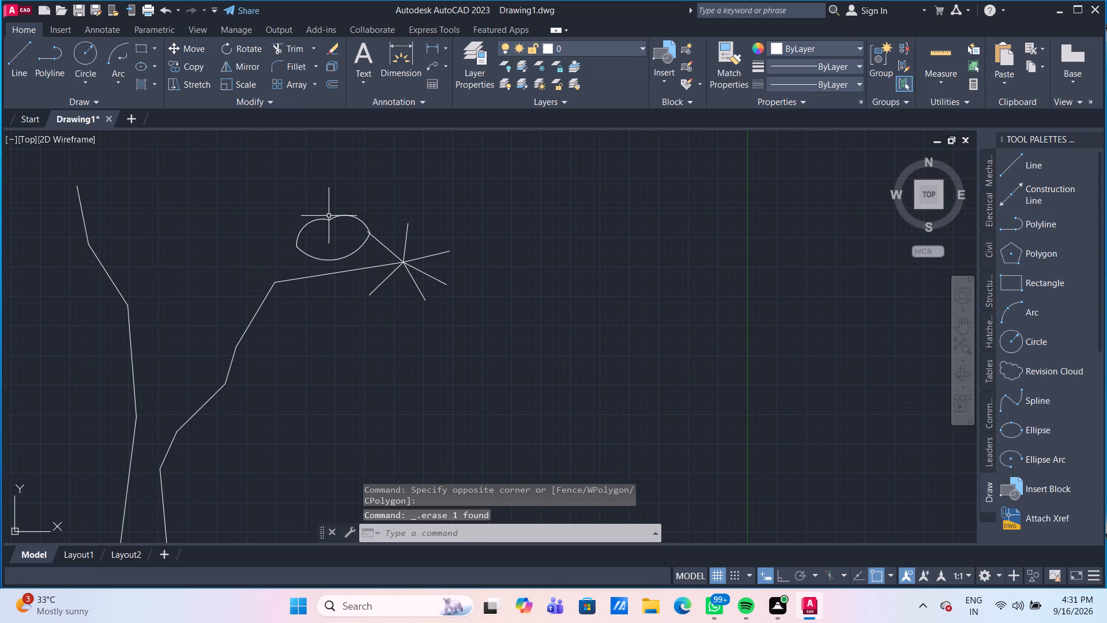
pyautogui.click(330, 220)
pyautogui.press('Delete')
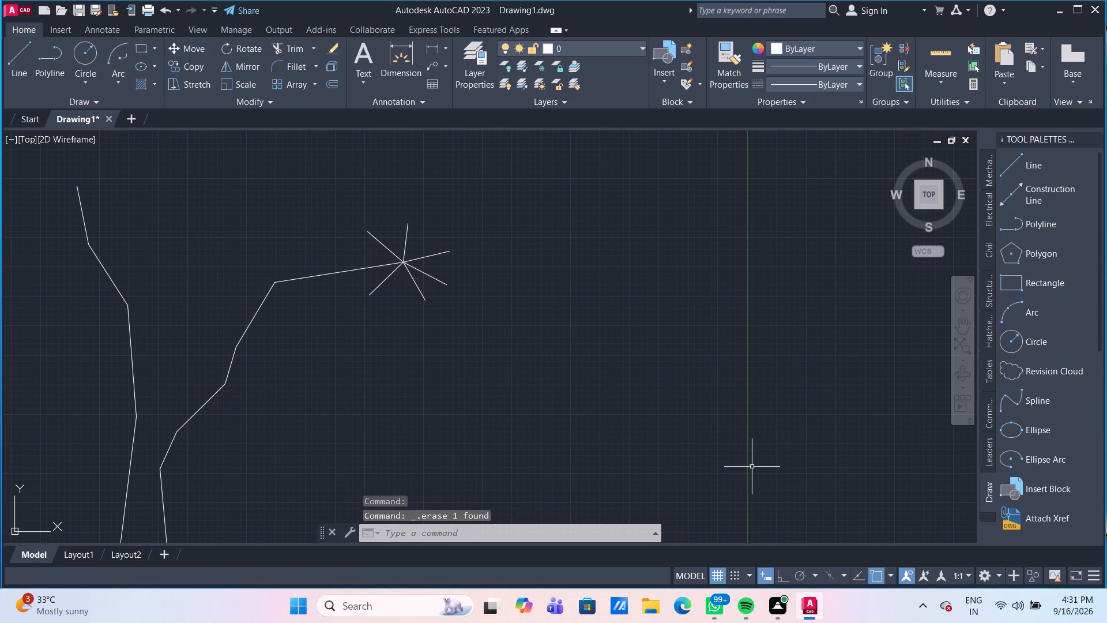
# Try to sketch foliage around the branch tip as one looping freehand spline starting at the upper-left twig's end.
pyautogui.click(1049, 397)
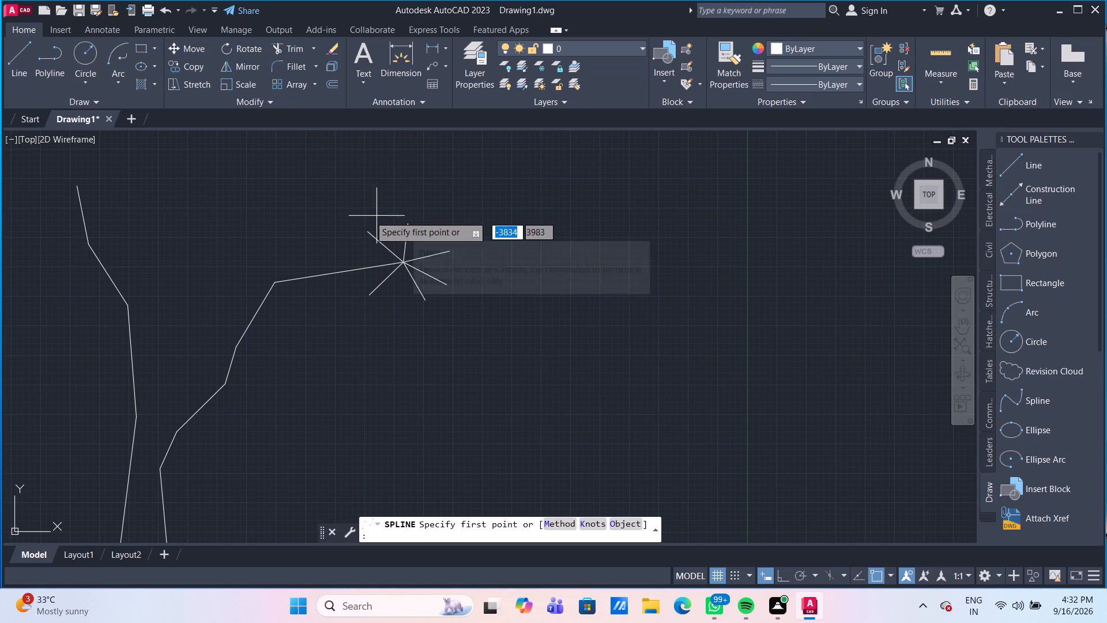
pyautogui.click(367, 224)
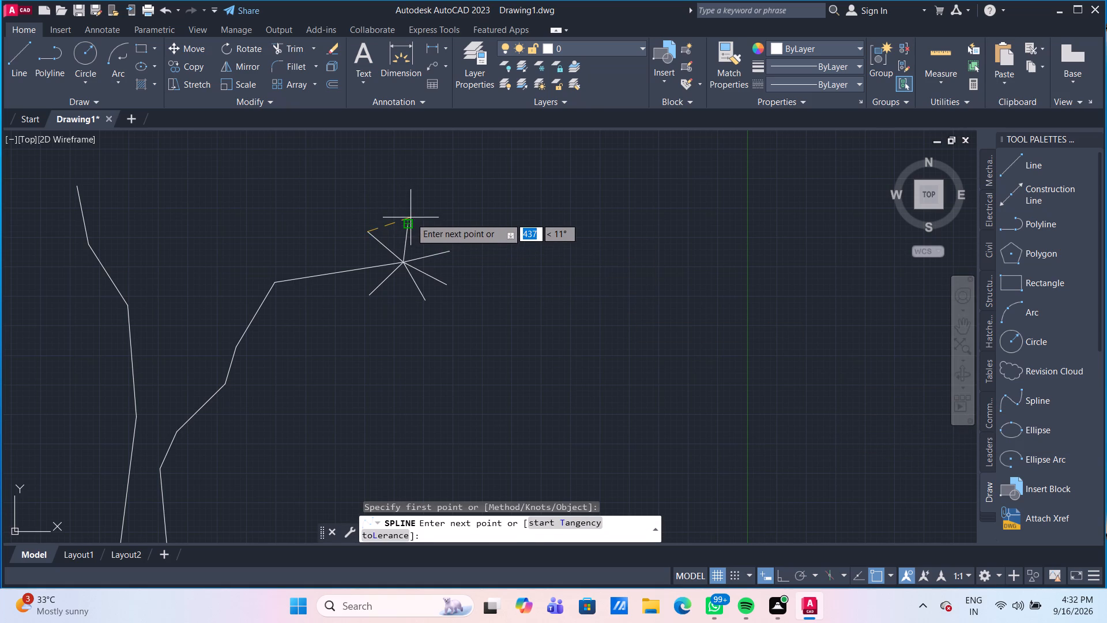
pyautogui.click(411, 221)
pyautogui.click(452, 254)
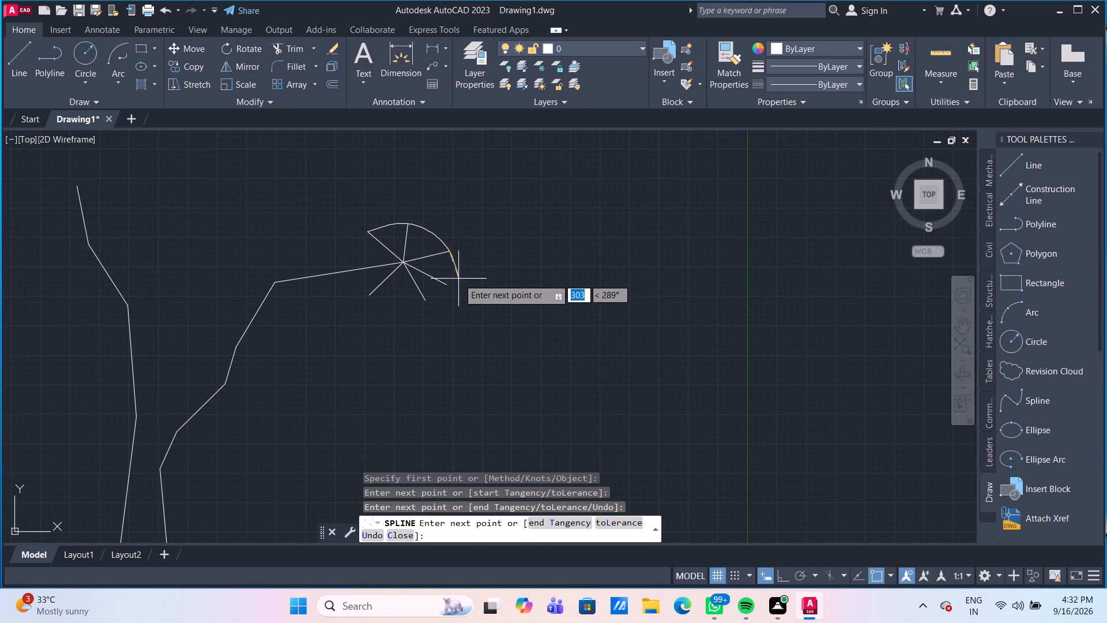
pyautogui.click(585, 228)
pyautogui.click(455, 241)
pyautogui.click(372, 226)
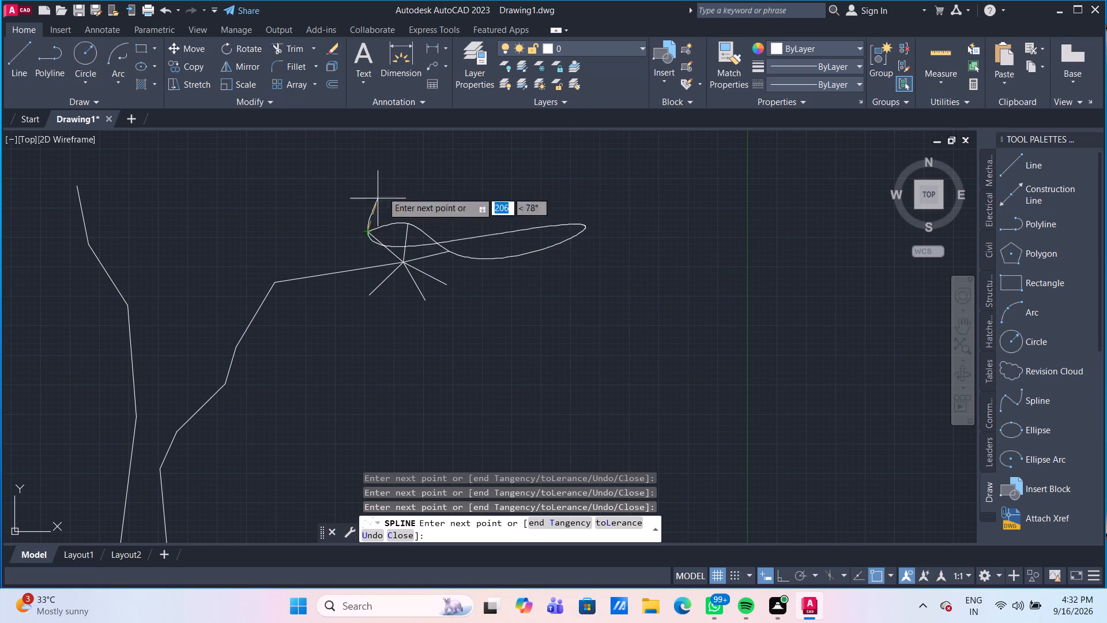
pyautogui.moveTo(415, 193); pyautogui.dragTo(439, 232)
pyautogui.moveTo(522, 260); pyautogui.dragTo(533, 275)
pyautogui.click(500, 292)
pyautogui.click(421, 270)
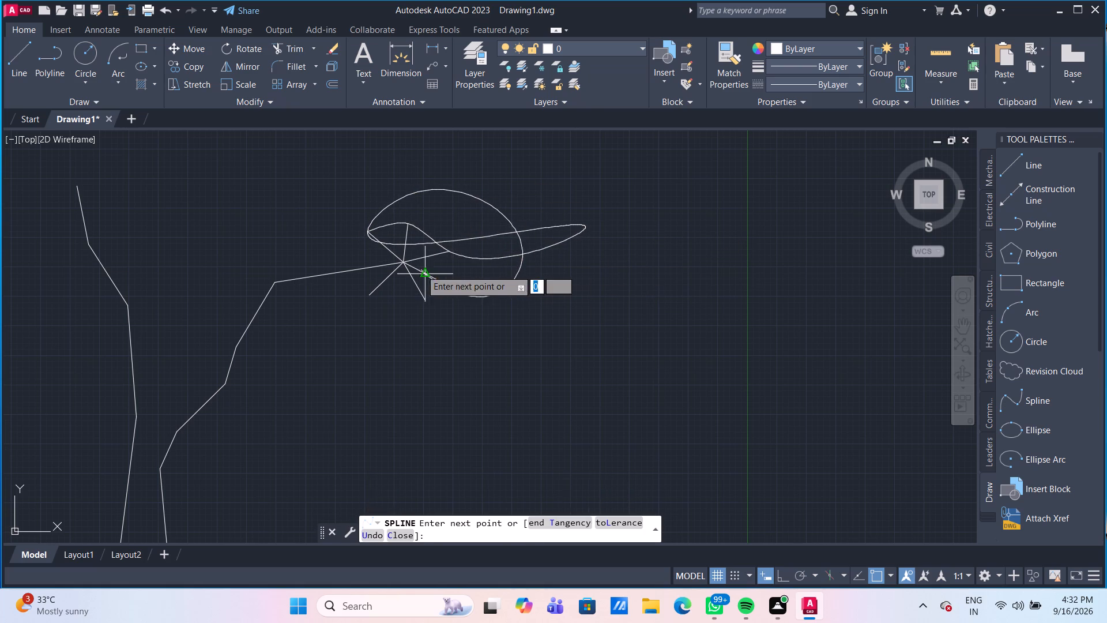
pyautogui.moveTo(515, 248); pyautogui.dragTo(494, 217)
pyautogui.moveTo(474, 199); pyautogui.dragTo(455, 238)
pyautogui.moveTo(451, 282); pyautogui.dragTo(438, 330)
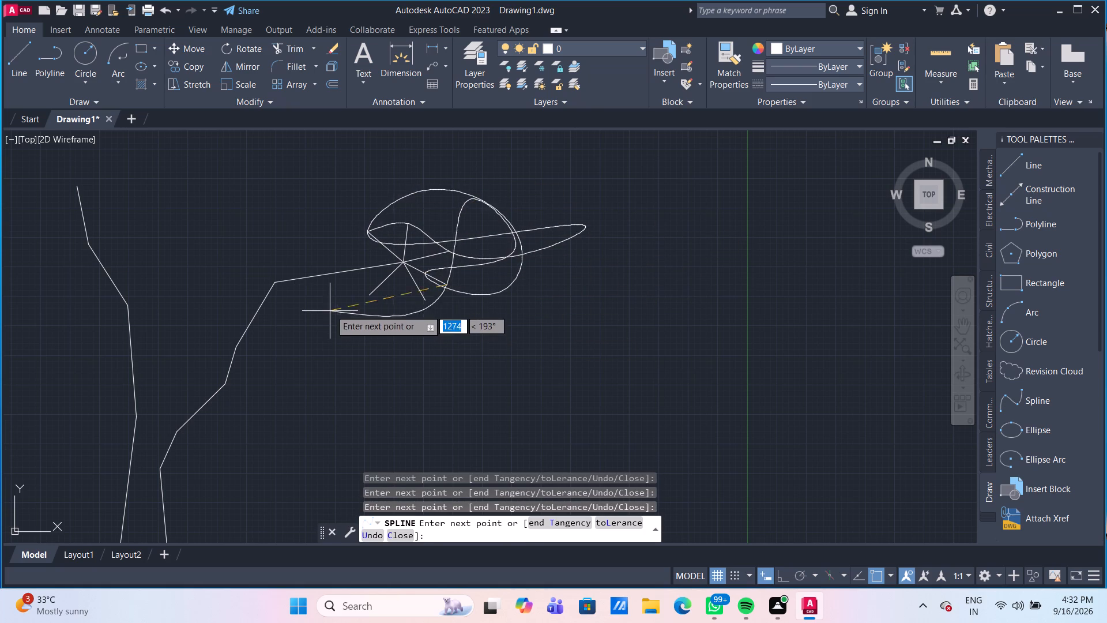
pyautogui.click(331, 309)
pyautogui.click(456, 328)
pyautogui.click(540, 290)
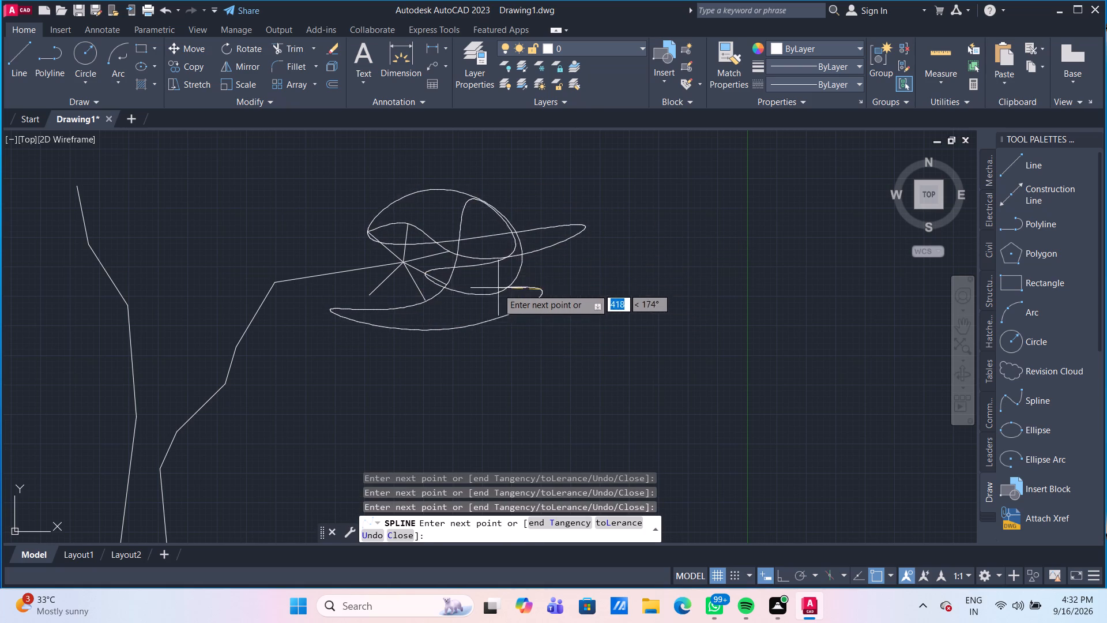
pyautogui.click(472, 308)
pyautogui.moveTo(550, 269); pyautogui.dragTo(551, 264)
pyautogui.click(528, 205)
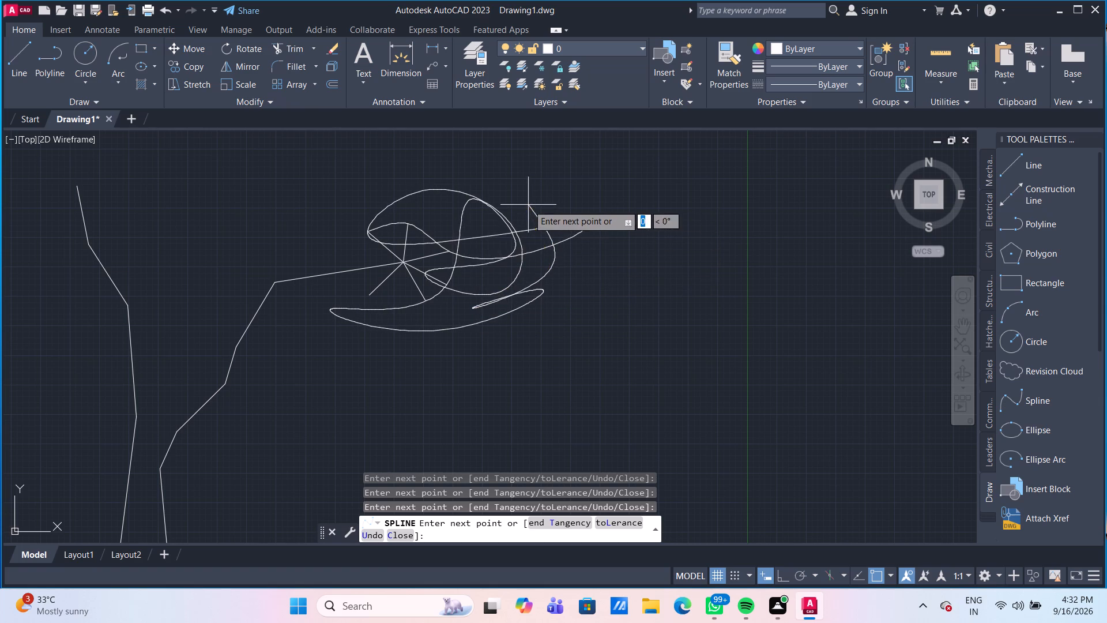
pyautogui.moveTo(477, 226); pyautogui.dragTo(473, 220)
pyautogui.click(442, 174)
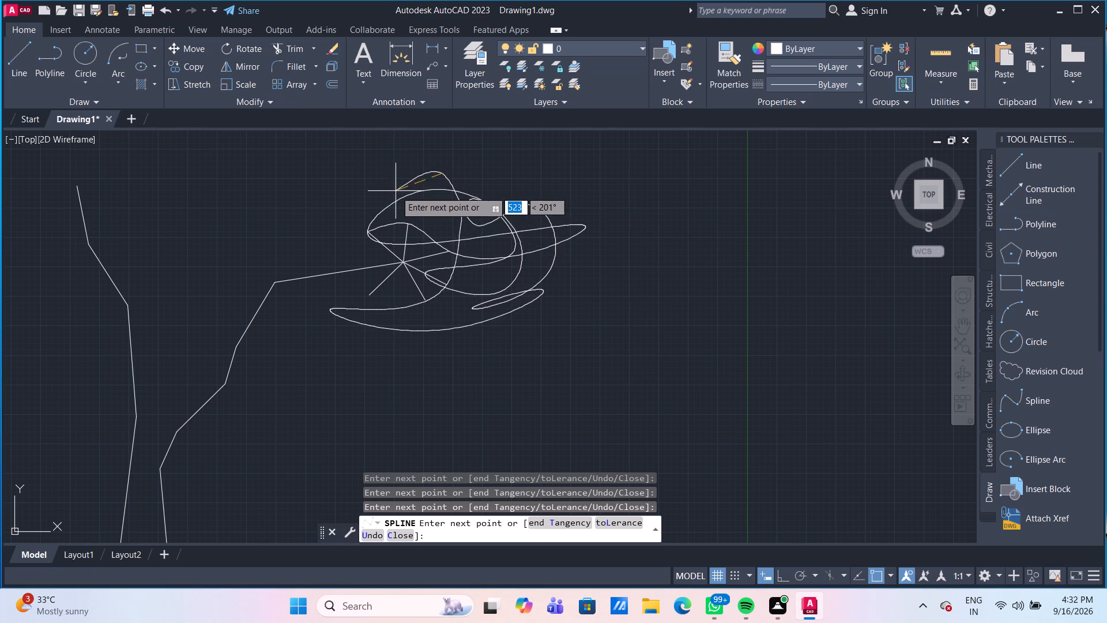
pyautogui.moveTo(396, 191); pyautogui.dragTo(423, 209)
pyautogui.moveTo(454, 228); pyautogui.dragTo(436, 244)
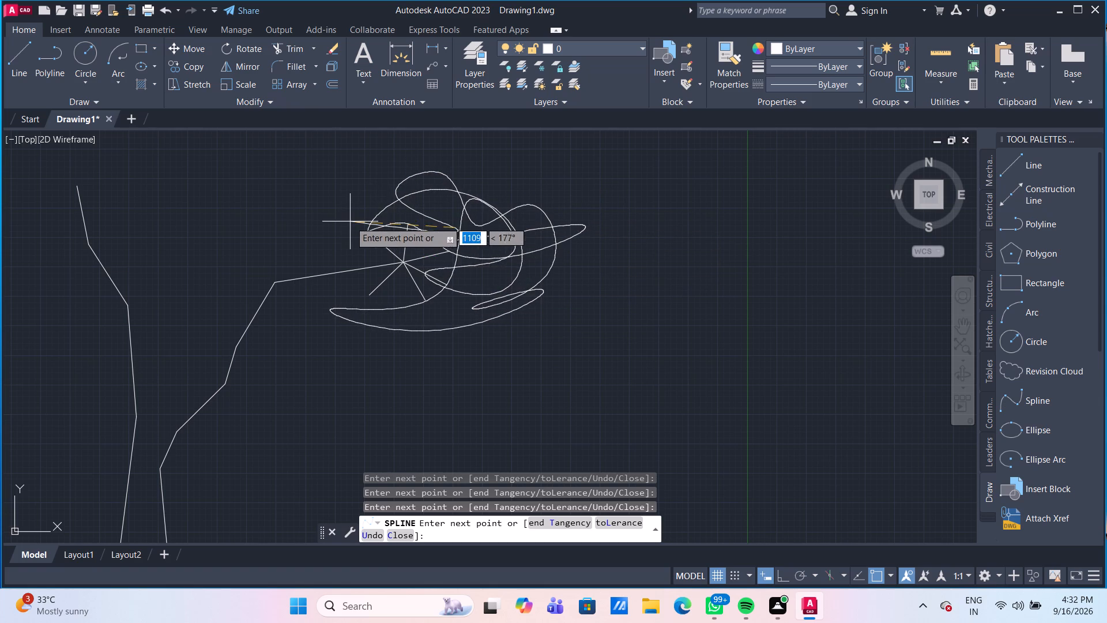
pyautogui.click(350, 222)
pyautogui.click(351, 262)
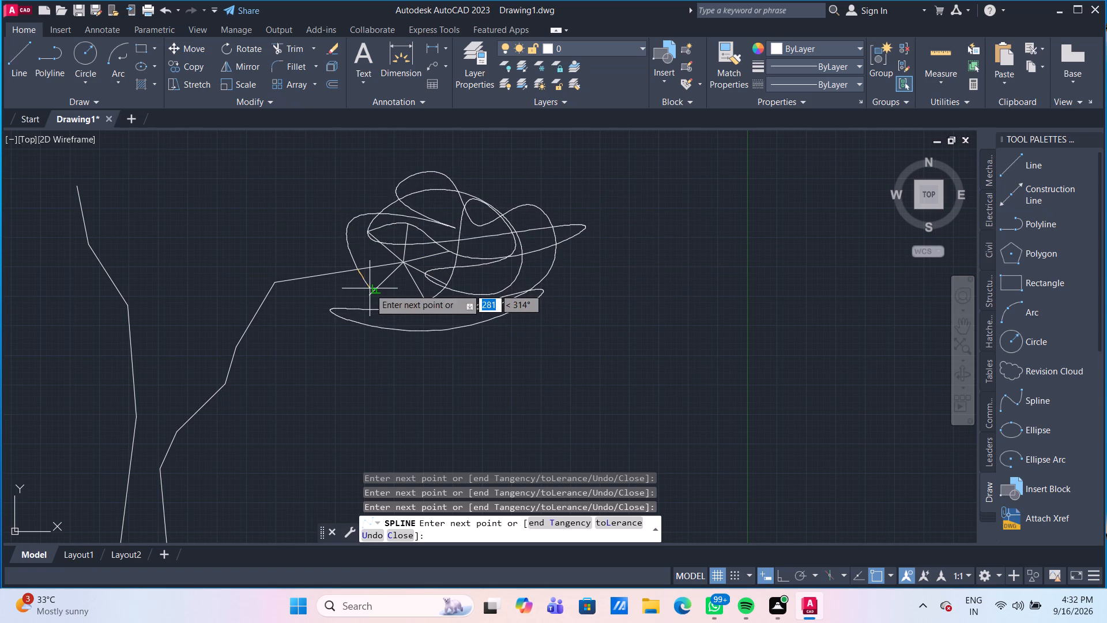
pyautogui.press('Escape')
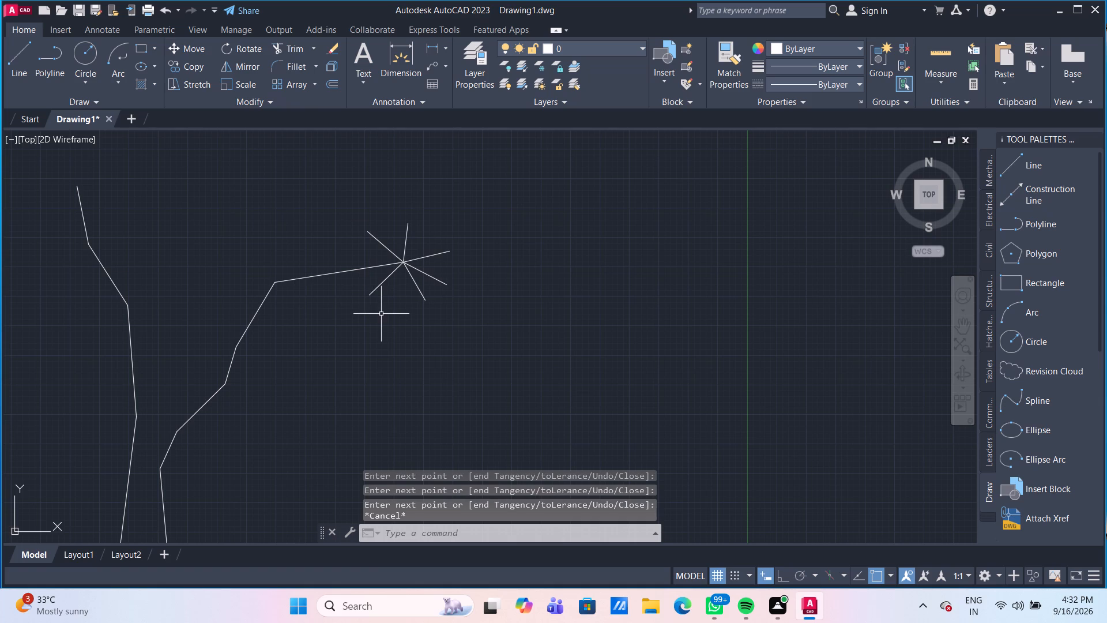
# Start a freehand spline just above the tree's left branch and loop it around the crown's left and right outer lobes.
pyautogui.scroll(-1, 495, 351)
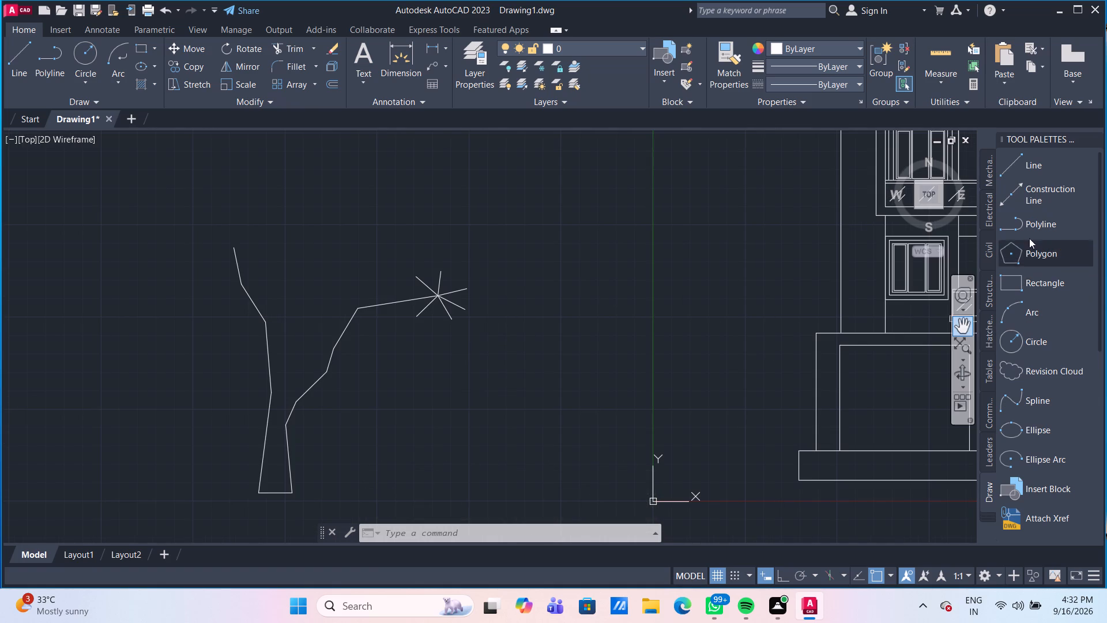
pyautogui.click(1042, 397)
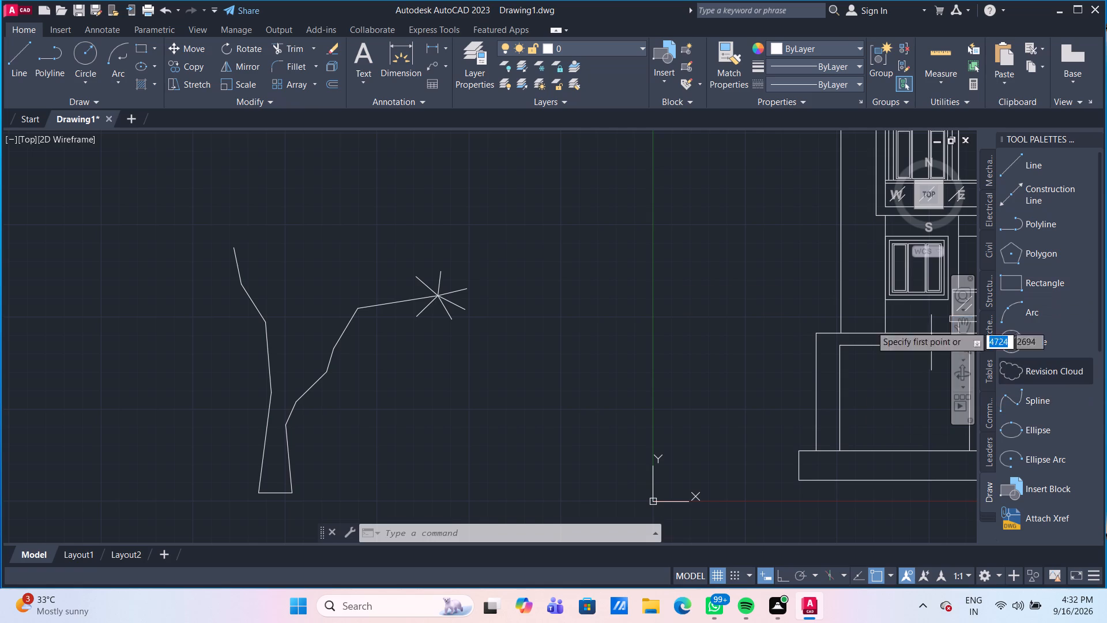
pyautogui.scroll(-1, 319, 249)
pyautogui.moveTo(312, 243); pyautogui.dragTo(316, 244, button='middle')
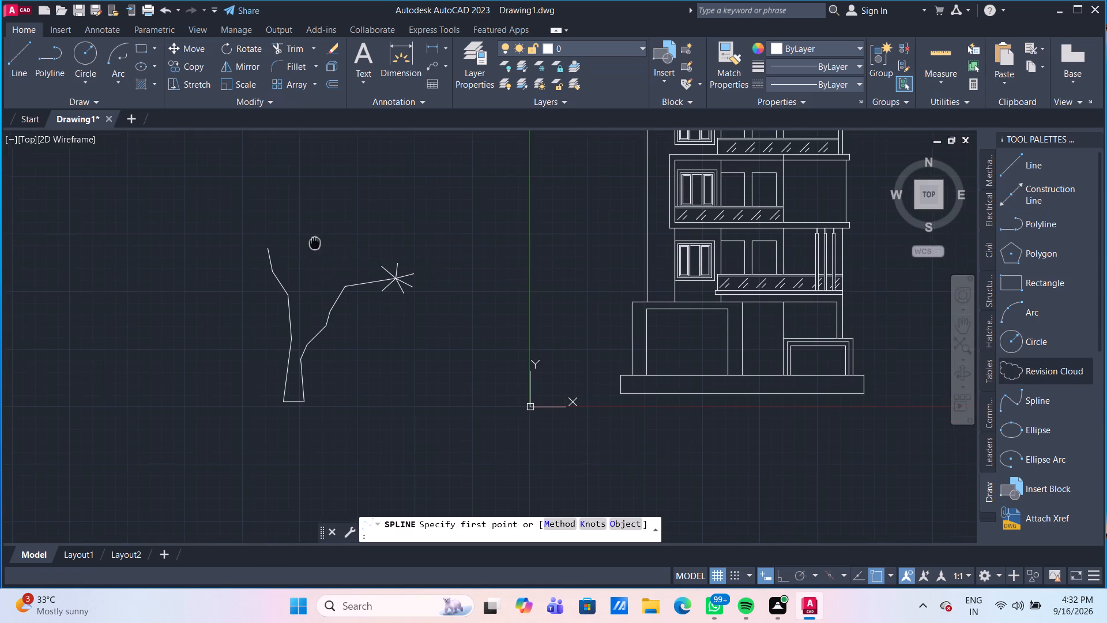
pyautogui.moveTo(316, 244); pyautogui.dragTo(296, 303, button='middle')
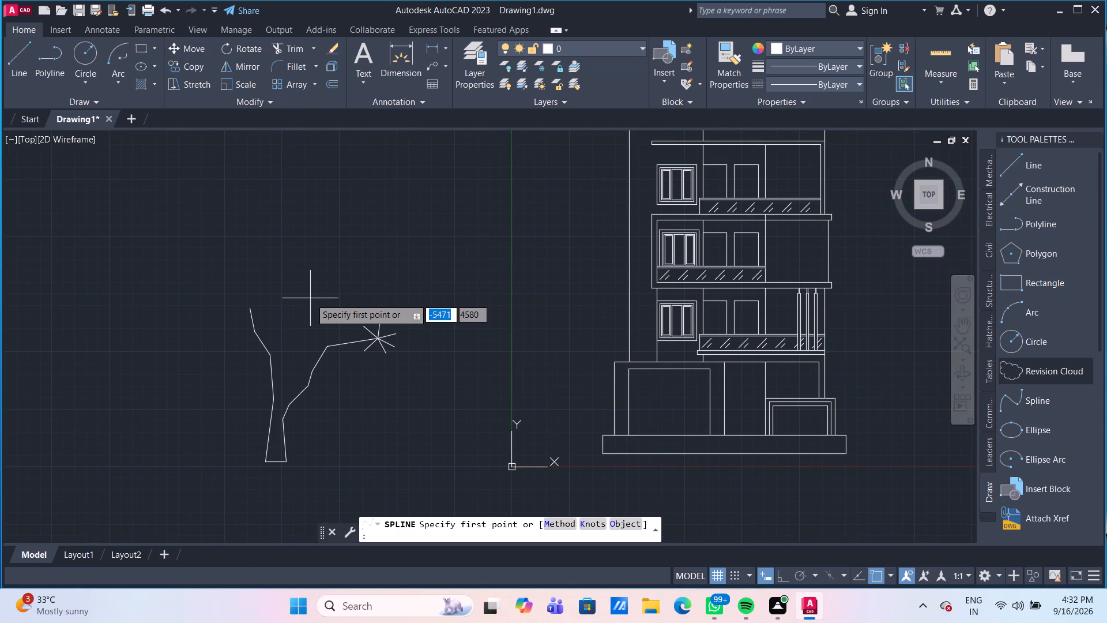
pyautogui.click(310, 298)
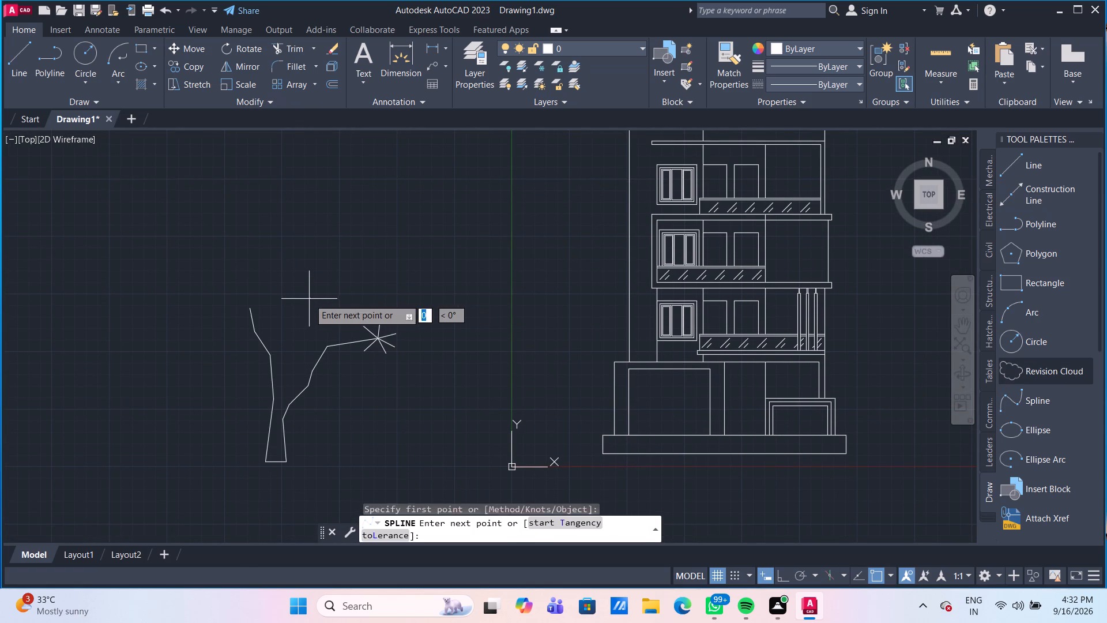
pyautogui.click(226, 291)
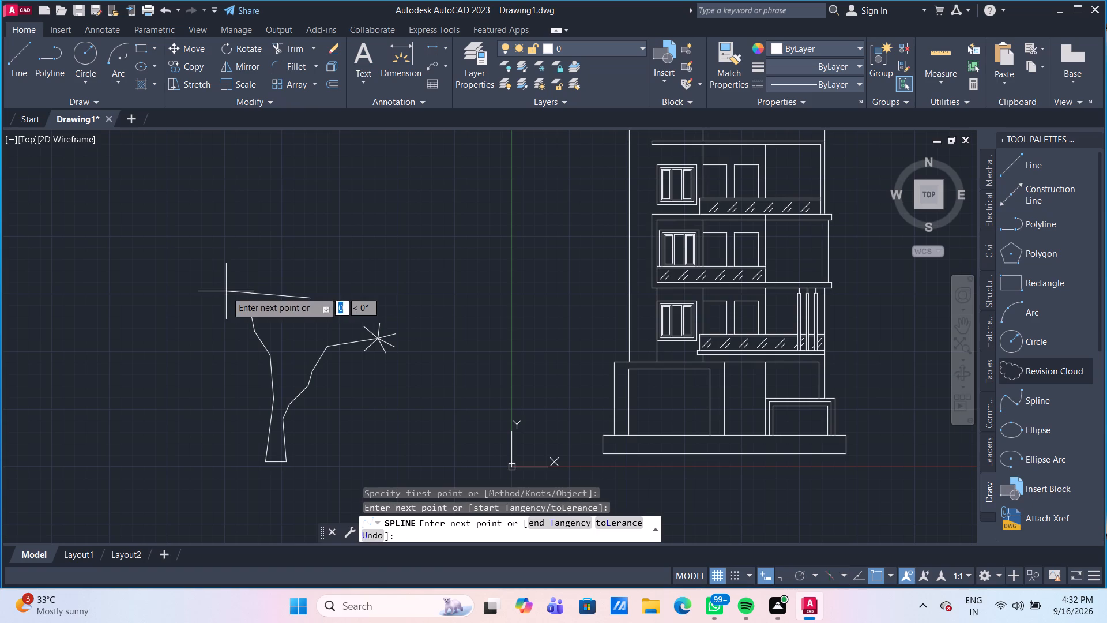
pyautogui.click(193, 287)
pyautogui.click(222, 252)
pyautogui.moveTo(277, 265); pyautogui.dragTo(308, 274)
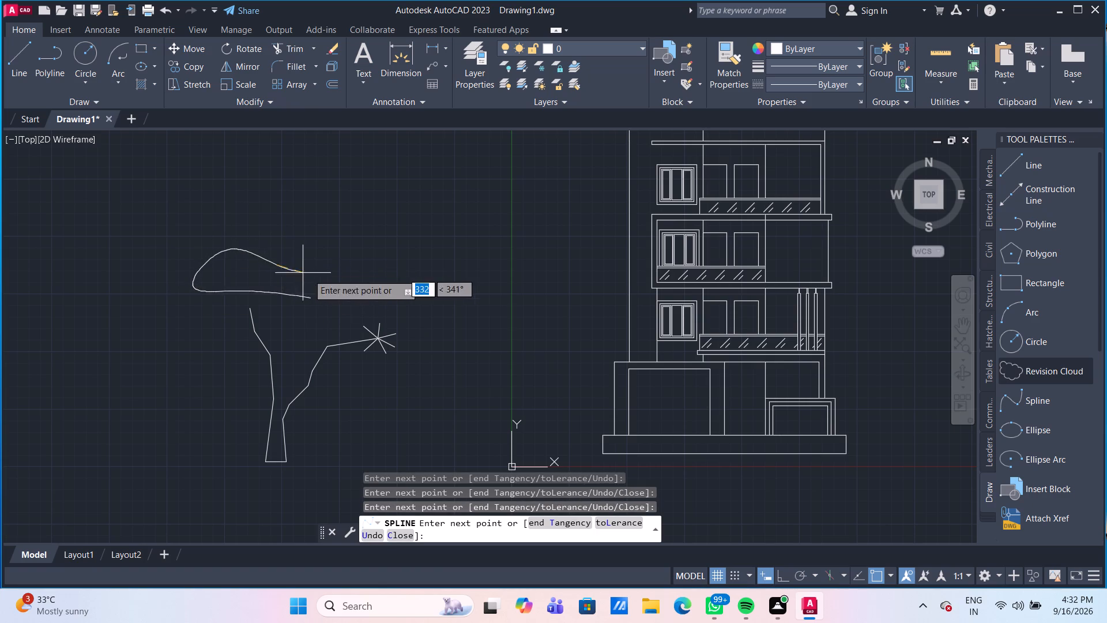
pyautogui.moveTo(383, 279); pyautogui.dragTo(378, 269)
pyautogui.click(355, 240)
# Continue the crown spline back through an inner loop and a zigzag across the middle to the crown's upper-left side.
pyautogui.click(291, 261)
pyautogui.moveTo(236, 275); pyautogui.dragTo(241, 300)
pyautogui.click(262, 316)
pyautogui.click(315, 299)
pyautogui.moveTo(359, 262); pyautogui.dragTo(348, 259)
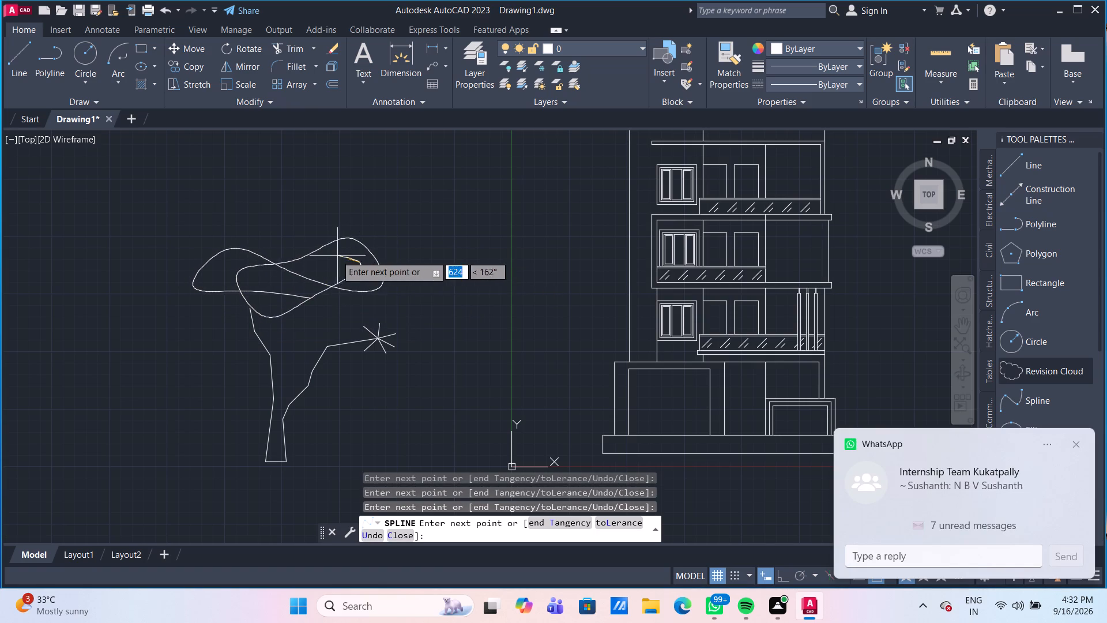
pyautogui.moveTo(333, 256); pyautogui.dragTo(317, 295)
pyautogui.click(317, 297)
pyautogui.click(291, 274)
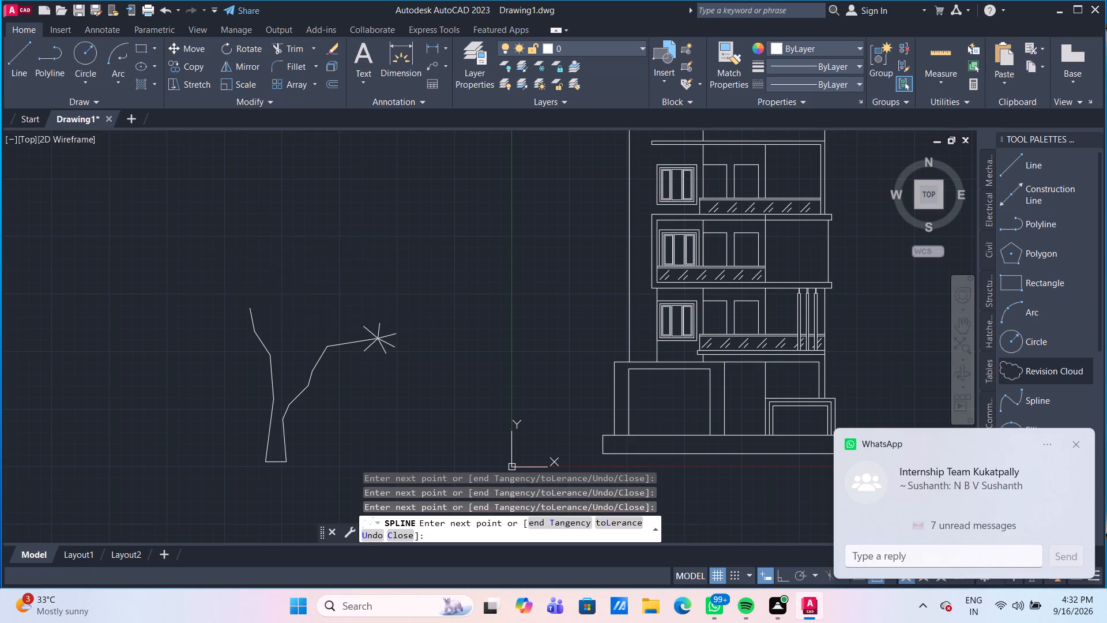
pyautogui.click(273, 301)
pyautogui.moveTo(259, 278); pyautogui.dragTo(254, 268)
pyautogui.moveTo(228, 242); pyautogui.dragTo(223, 267)
pyautogui.click(224, 281)
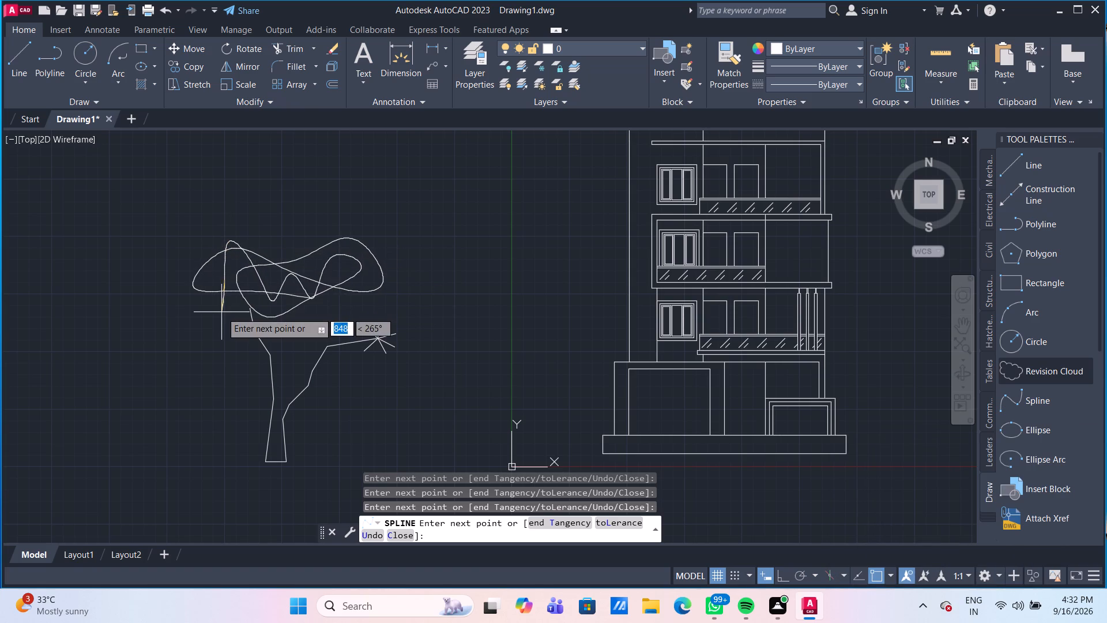
# Run the crown spline along the lower edge to the right side and curl it into small loops inside the right lobe.
pyautogui.click(221, 312)
pyautogui.click(262, 311)
pyautogui.moveTo(308, 325); pyautogui.dragTo(315, 318)
pyautogui.click(362, 289)
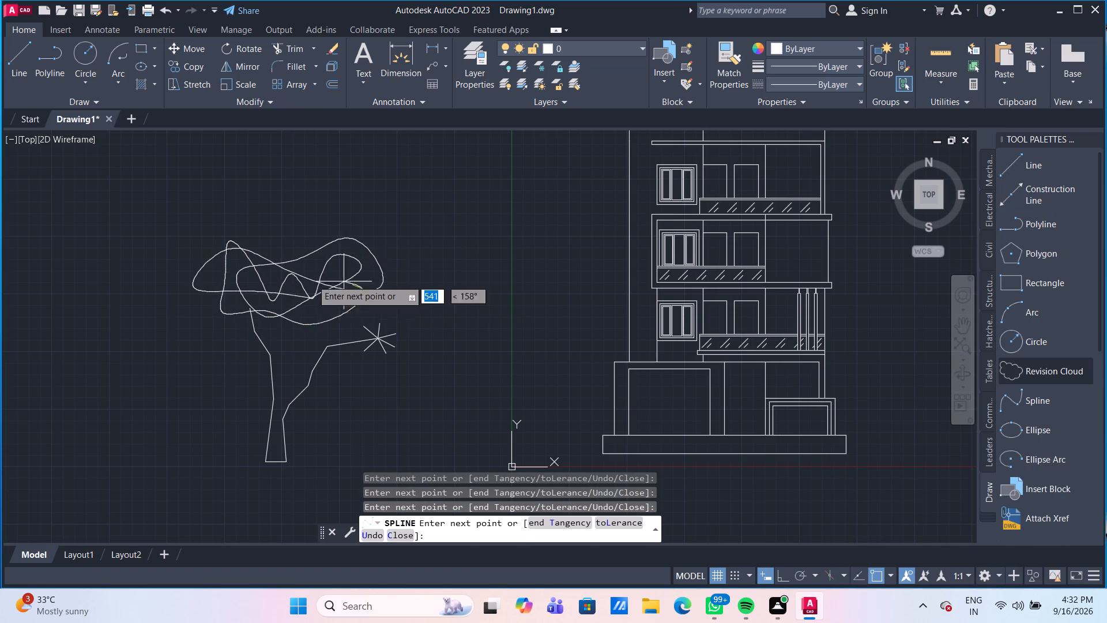
pyautogui.click(332, 305)
pyautogui.click(332, 273)
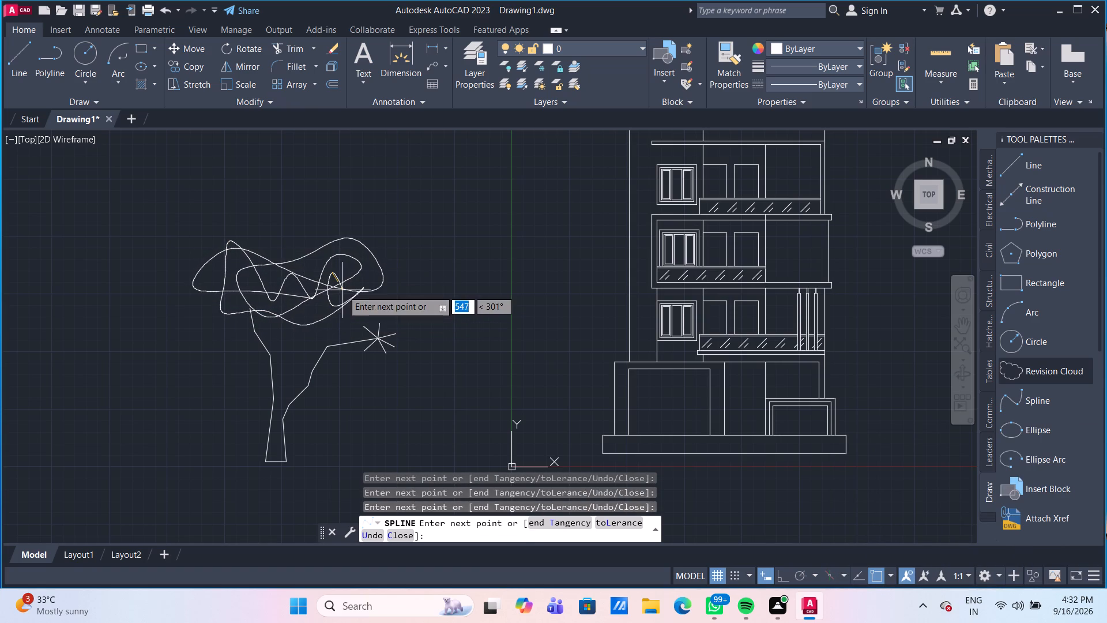
pyautogui.click(342, 290)
pyautogui.moveTo(351, 276); pyautogui.dragTo(348, 271)
pyautogui.moveTo(333, 249); pyautogui.dragTo(322, 250)
# Finish the crown spline with loops back across the top and around the left side, ending just left of the left branch.
pyautogui.click(292, 257)
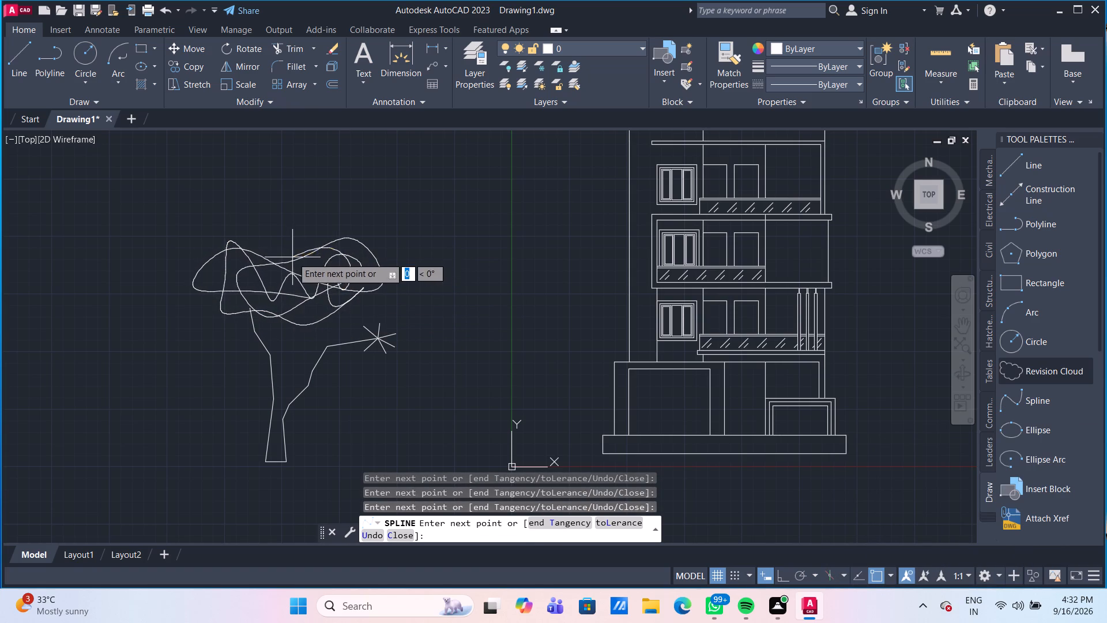
pyautogui.moveTo(310, 261); pyautogui.dragTo(304, 266)
pyautogui.click(273, 279)
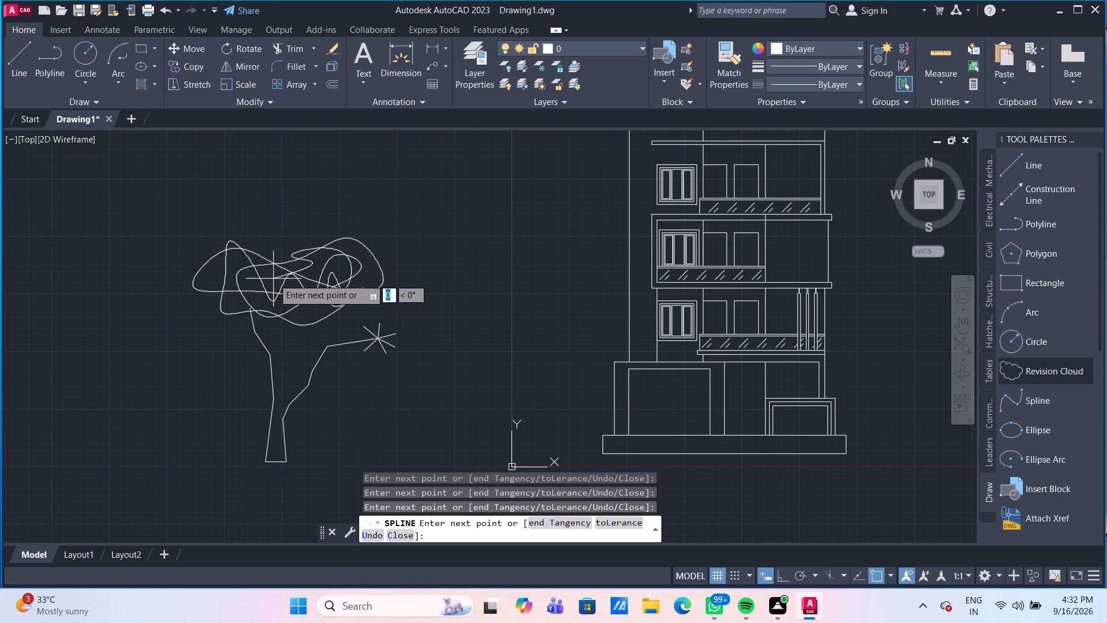
pyautogui.click(270, 247)
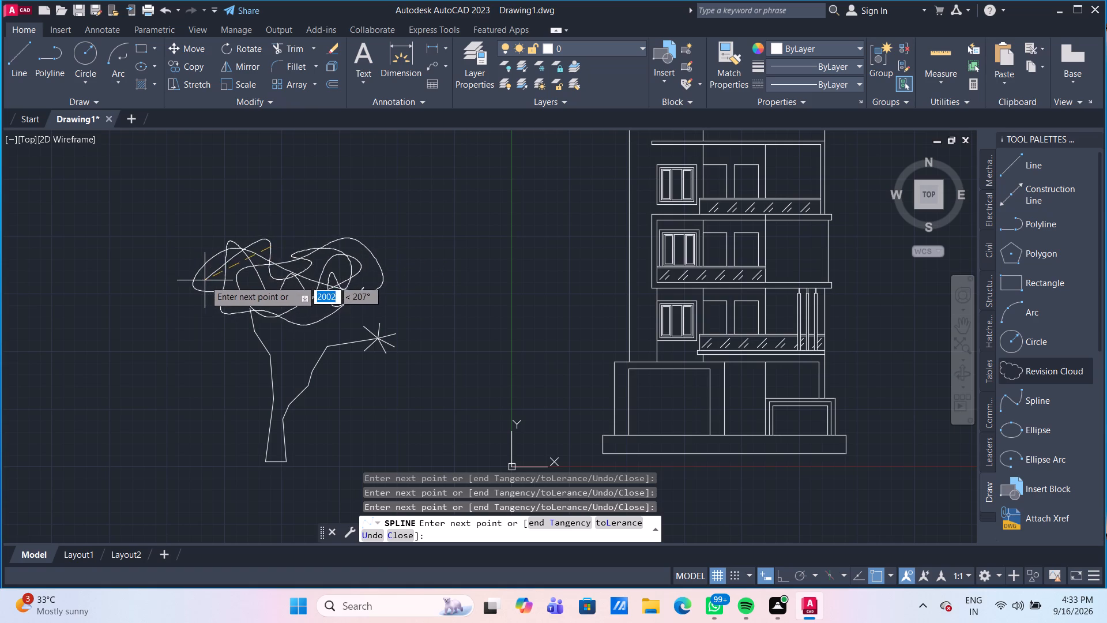
pyautogui.click(206, 280)
pyautogui.click(208, 298)
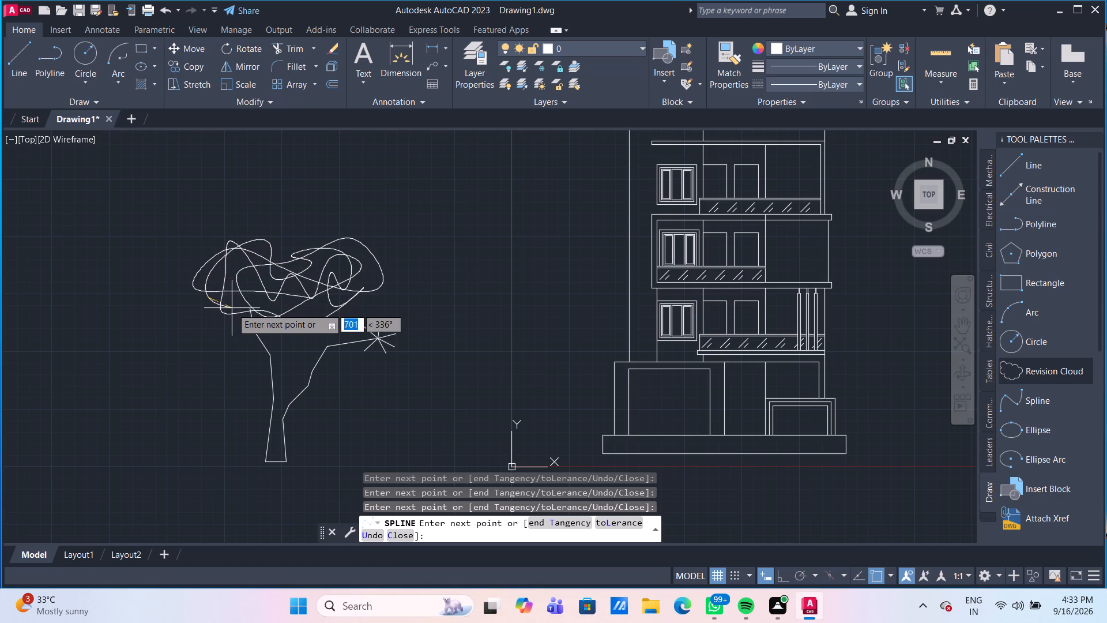
pyautogui.click(235, 309)
pyautogui.click(242, 343)
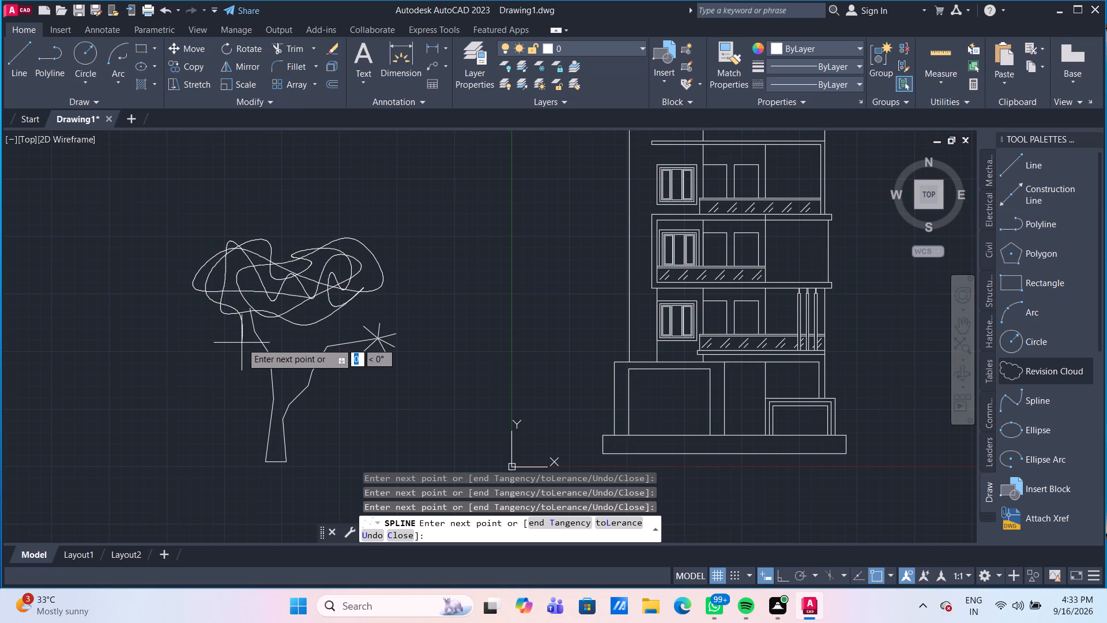
pyautogui.press('Return')
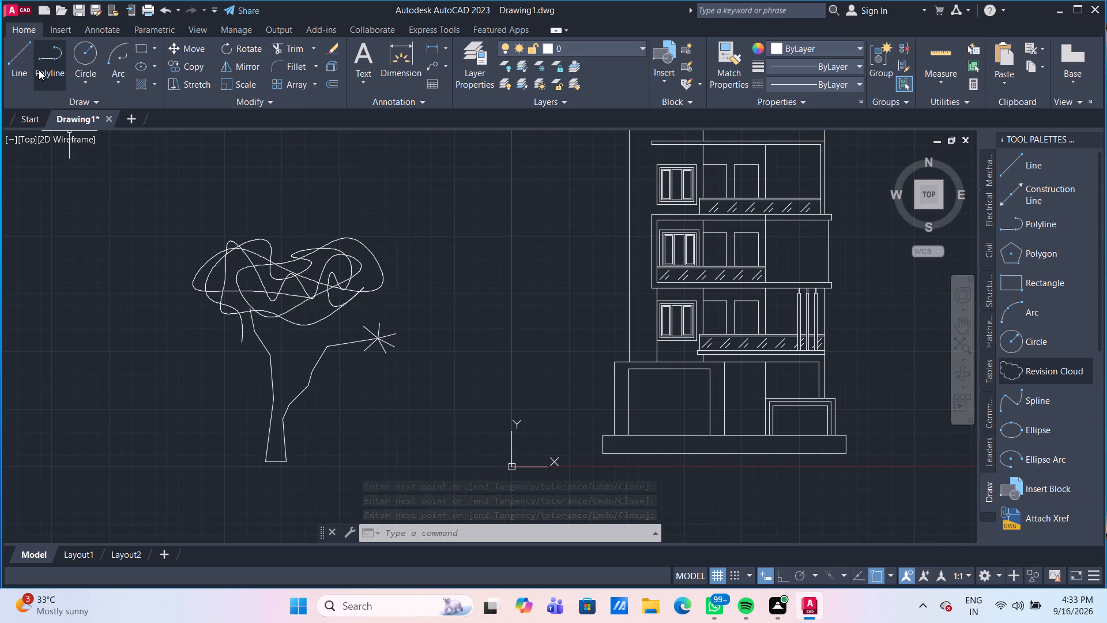
# Start a second freehand spline at the lower-left twig's end and wave it below the twigs into a lobe beyond the branch tip's right side.
pyautogui.click(1038, 399)
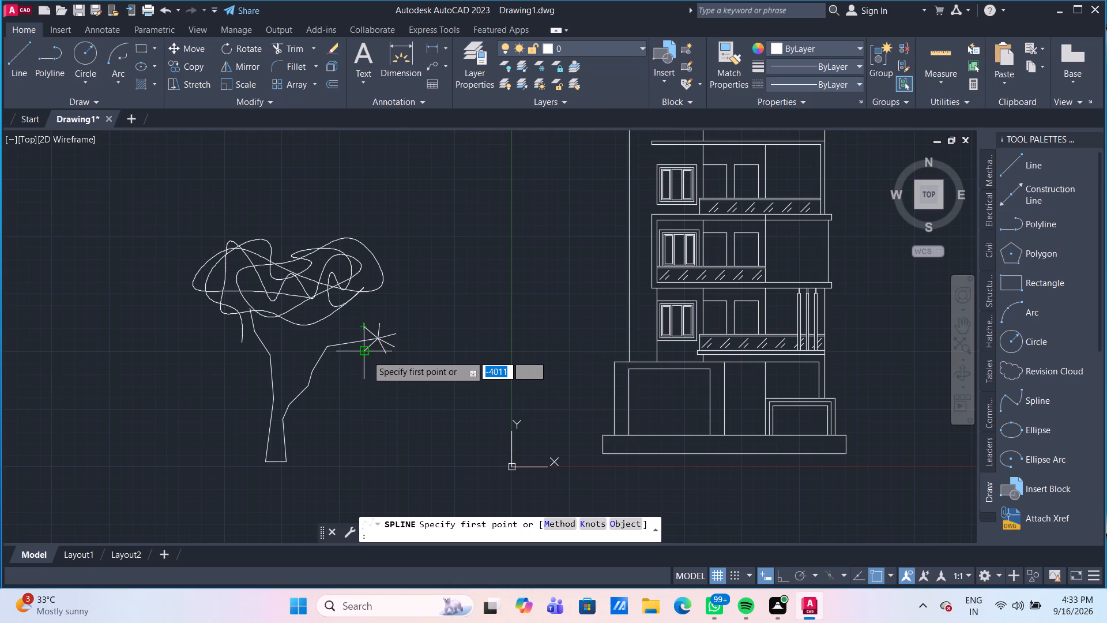
pyautogui.scroll(1, 367, 355)
pyautogui.moveTo(363, 353); pyautogui.dragTo(368, 393)
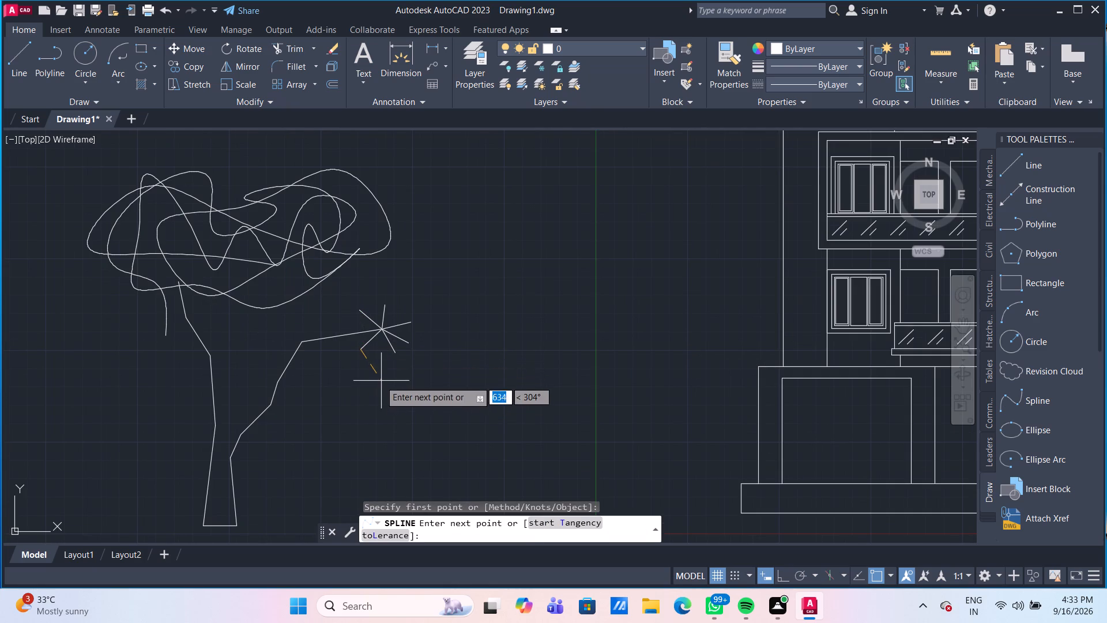
pyautogui.click(370, 364)
pyautogui.click(359, 374)
pyautogui.moveTo(397, 373); pyautogui.dragTo(391, 369)
pyautogui.moveTo(382, 356); pyautogui.dragTo(389, 357)
pyautogui.moveTo(402, 363); pyautogui.dragTo(398, 357)
pyautogui.moveTo(393, 348); pyautogui.dragTo(400, 351)
pyautogui.moveTo(422, 360); pyautogui.dragTo(422, 359)
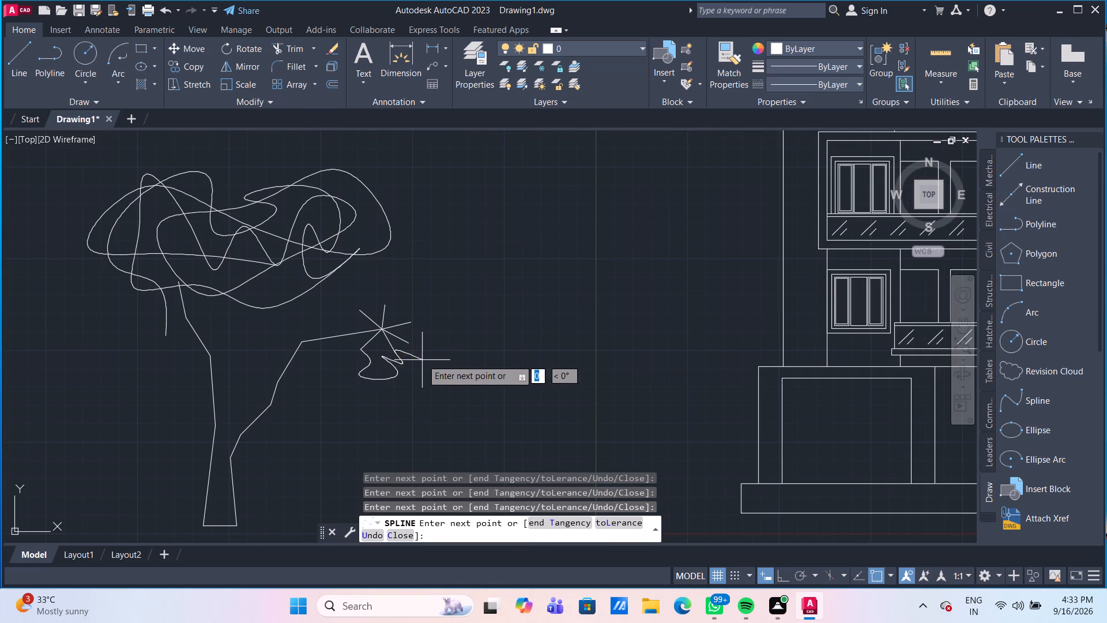
pyautogui.moveTo(422, 359); pyautogui.dragTo(420, 354)
pyautogui.moveTo(409, 343); pyautogui.dragTo(434, 338)
pyautogui.moveTo(468, 333); pyautogui.dragTo(458, 323)
pyautogui.click(436, 311)
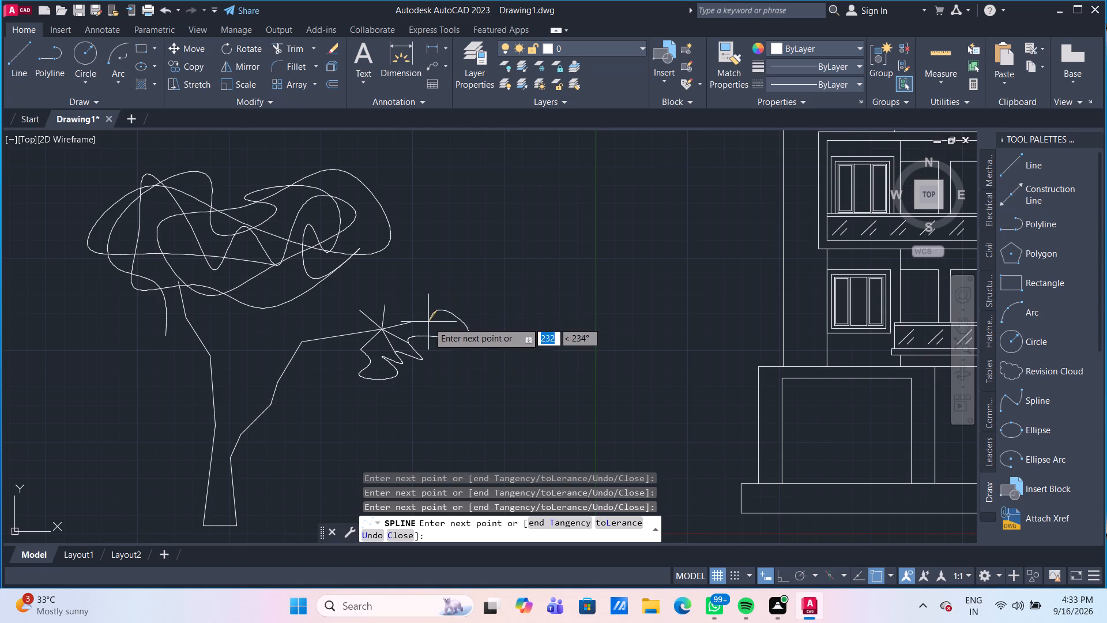
# Continue the branch foliage spline in wavy lobes above the upper twigs and around to the left side of the twig cluster.
pyautogui.click(428, 322)
pyautogui.click(412, 322)
pyautogui.click(419, 297)
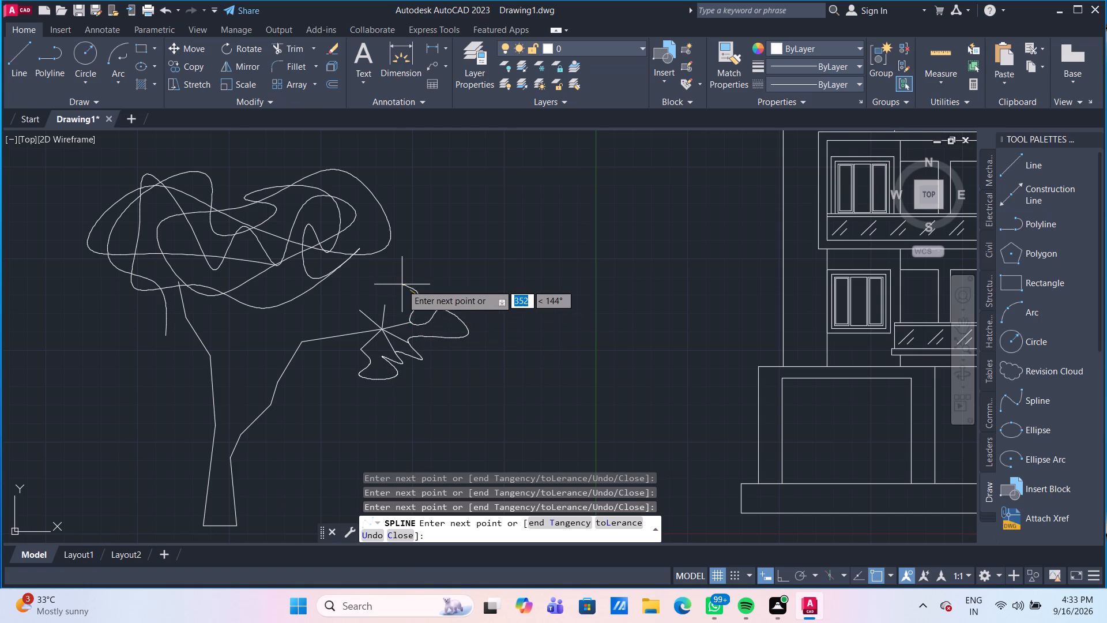
pyautogui.click(402, 284)
pyautogui.click(400, 312)
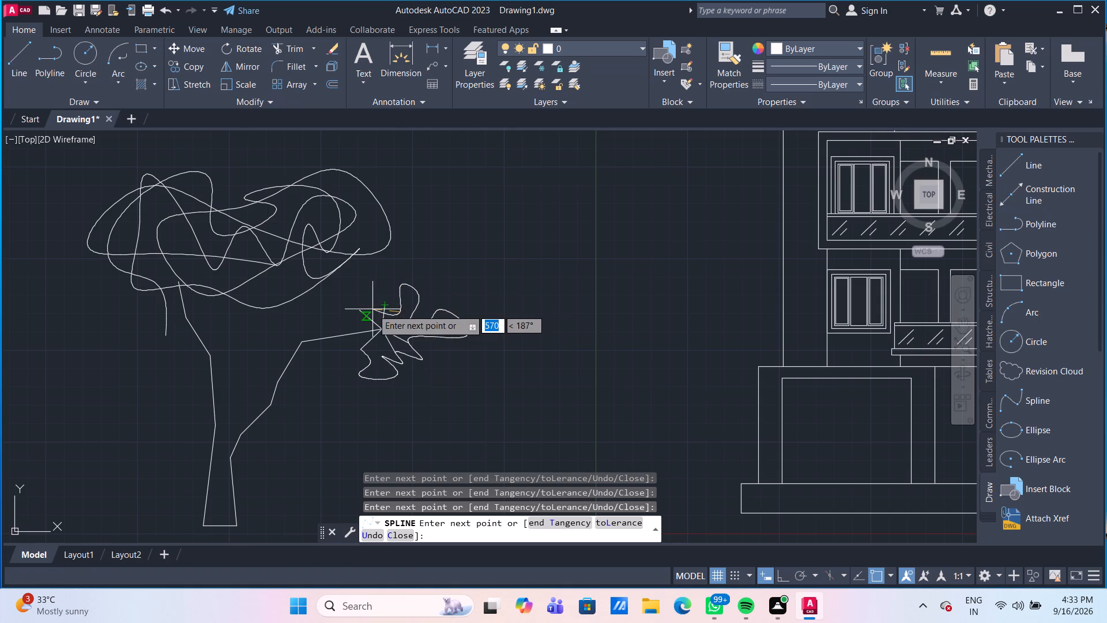
pyautogui.click(389, 306)
pyautogui.click(391, 282)
pyautogui.click(373, 305)
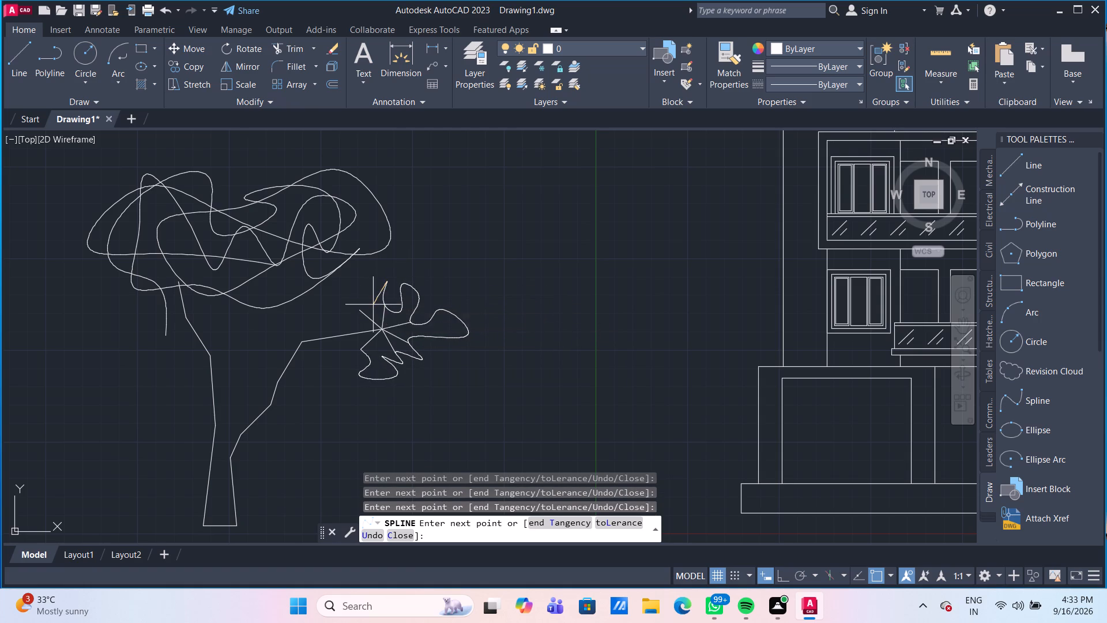
pyautogui.click(347, 304)
pyautogui.click(332, 333)
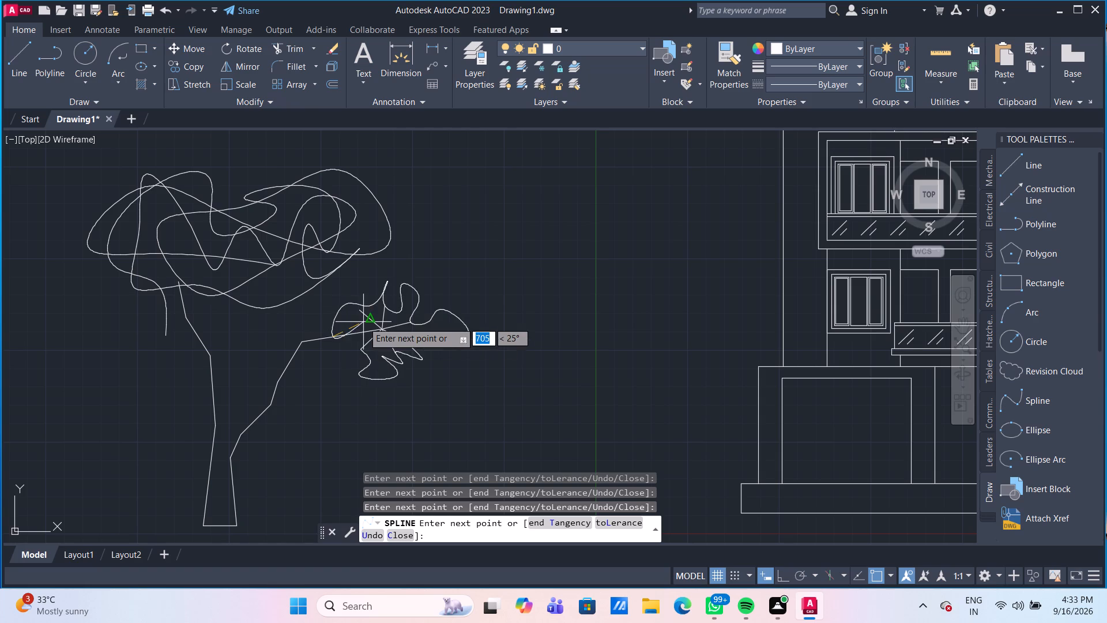
# Loop the branch foliage spline inward across the twigs and around the lower-left part of the cluster.
pyautogui.click(363, 322)
pyautogui.click(345, 323)
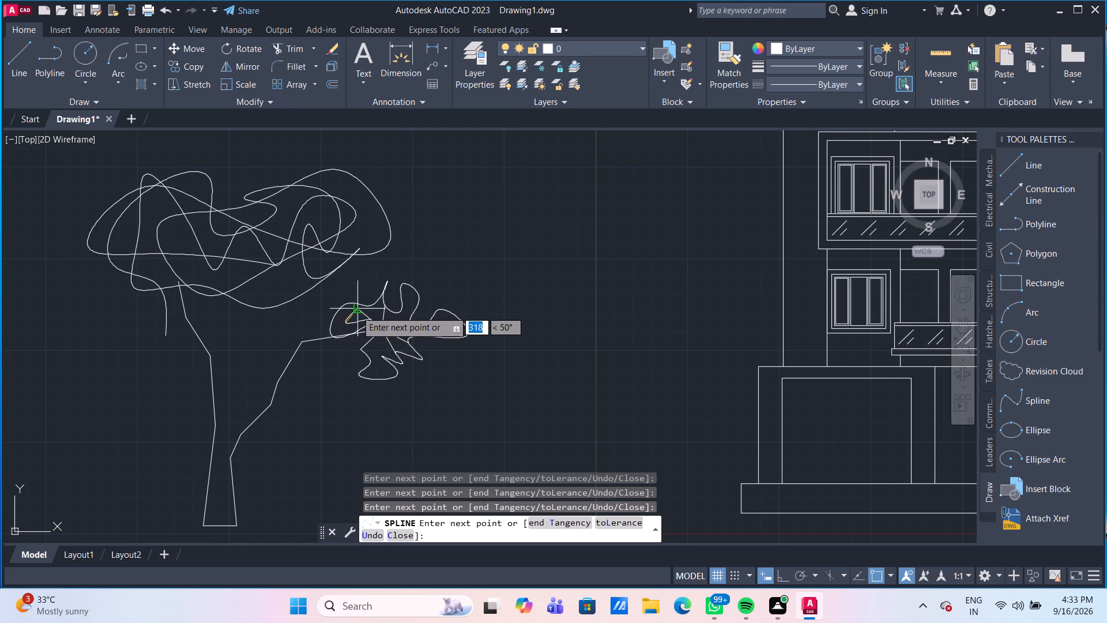
pyautogui.click(361, 313)
pyautogui.click(394, 321)
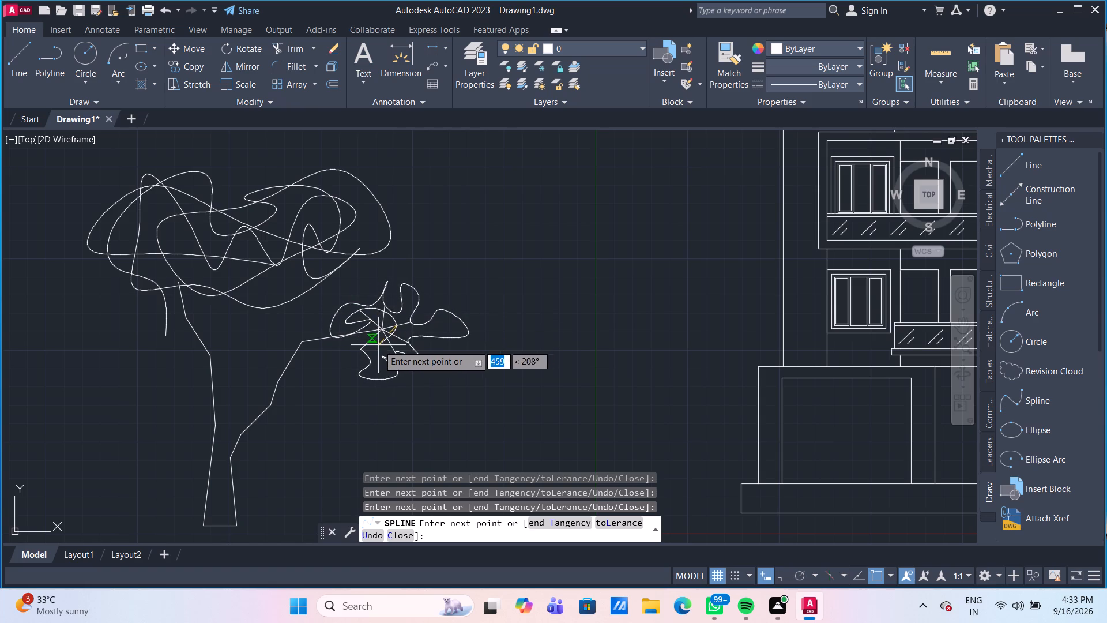
pyautogui.click(378, 345)
pyautogui.click(380, 371)
pyautogui.click(349, 361)
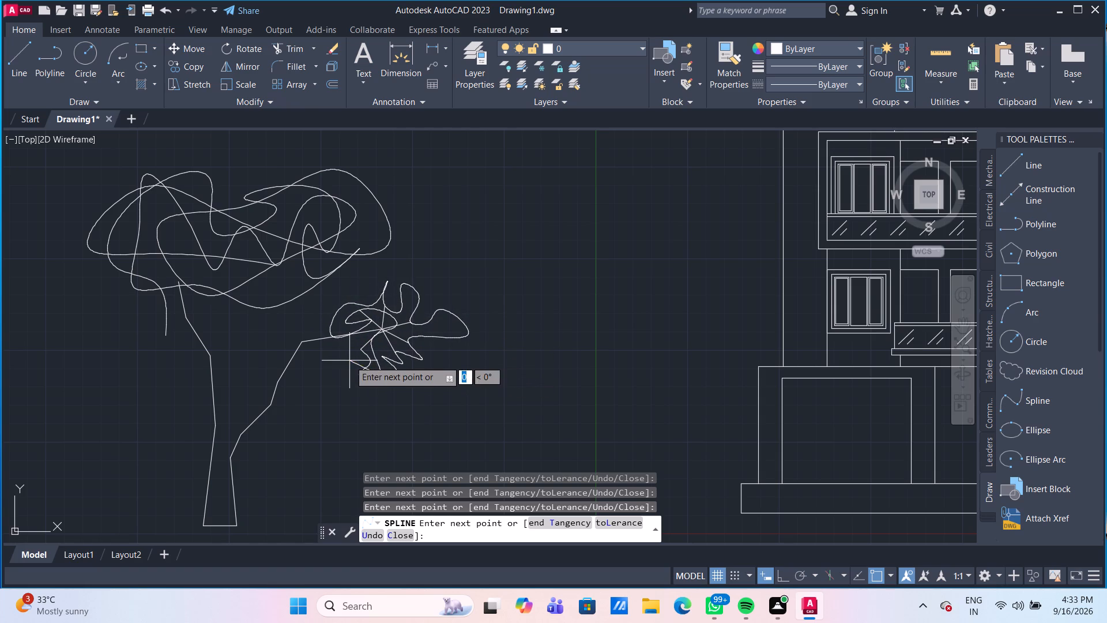
pyautogui.click(346, 346)
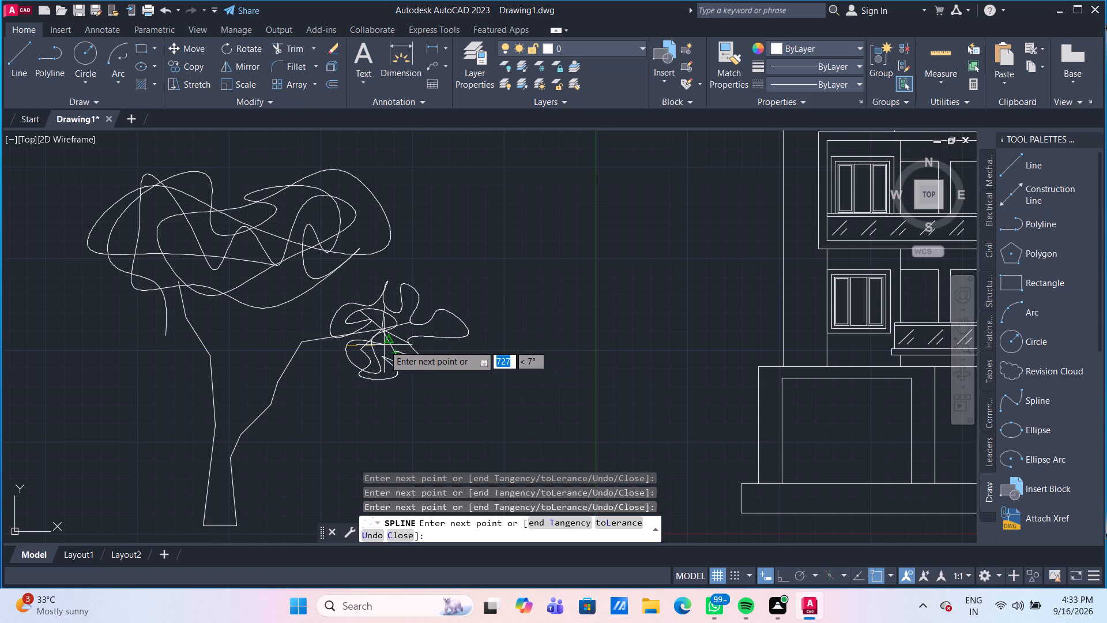
pyautogui.click(383, 346)
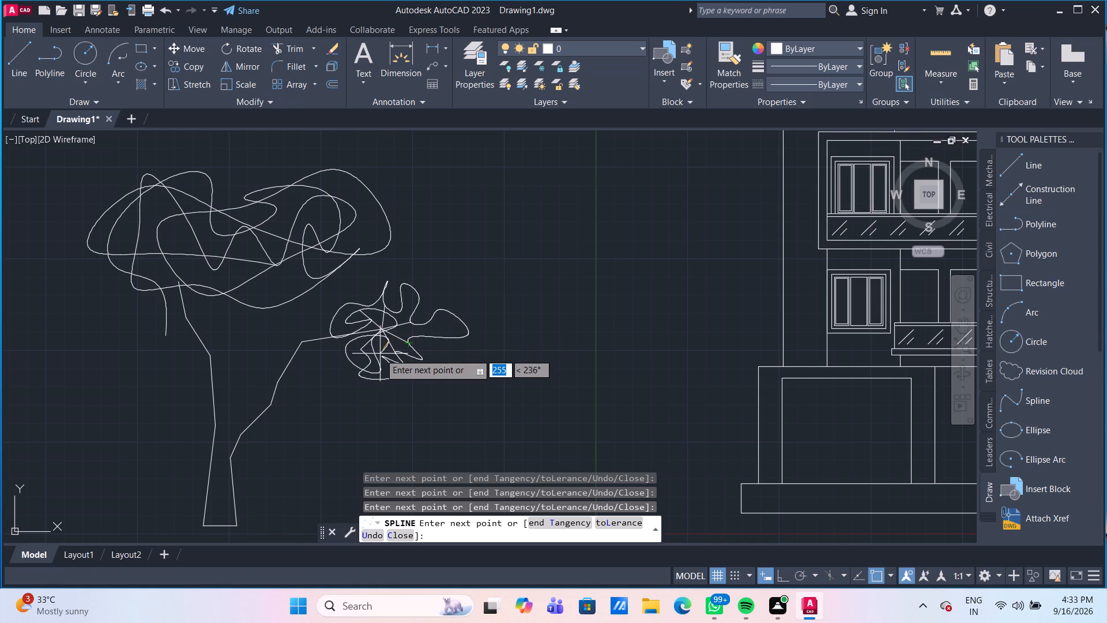
# Finish the branch foliage spline with a loop inside the right lobe and a turn up into the upper lobe.
pyautogui.scroll(1, 403, 329)
pyautogui.click(408, 332)
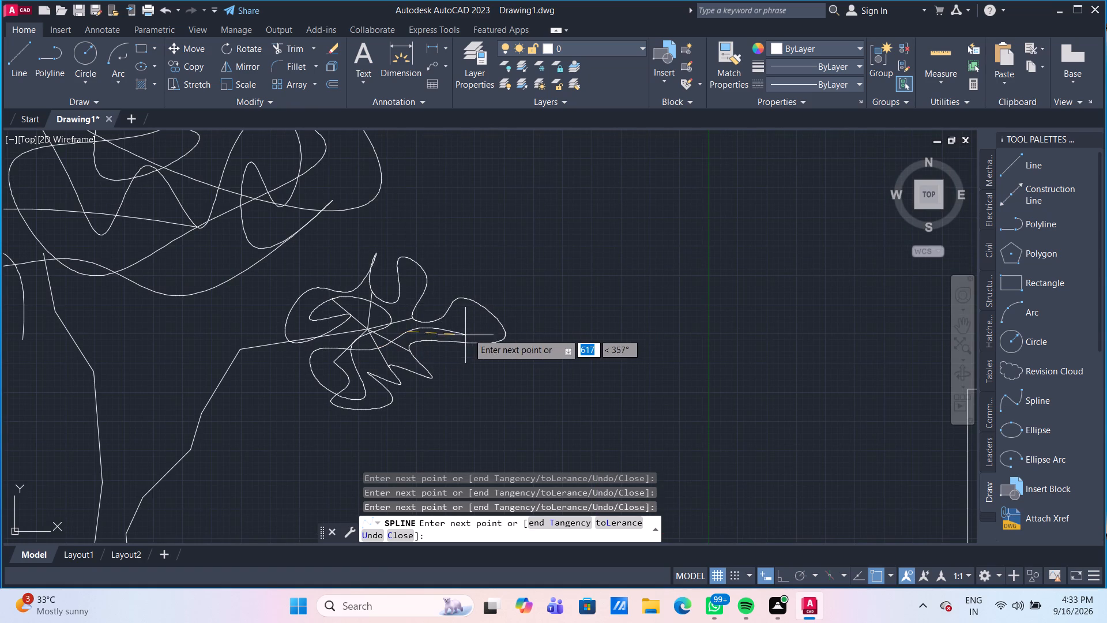
pyautogui.moveTo(471, 332); pyautogui.dragTo(466, 343)
pyautogui.click(447, 357)
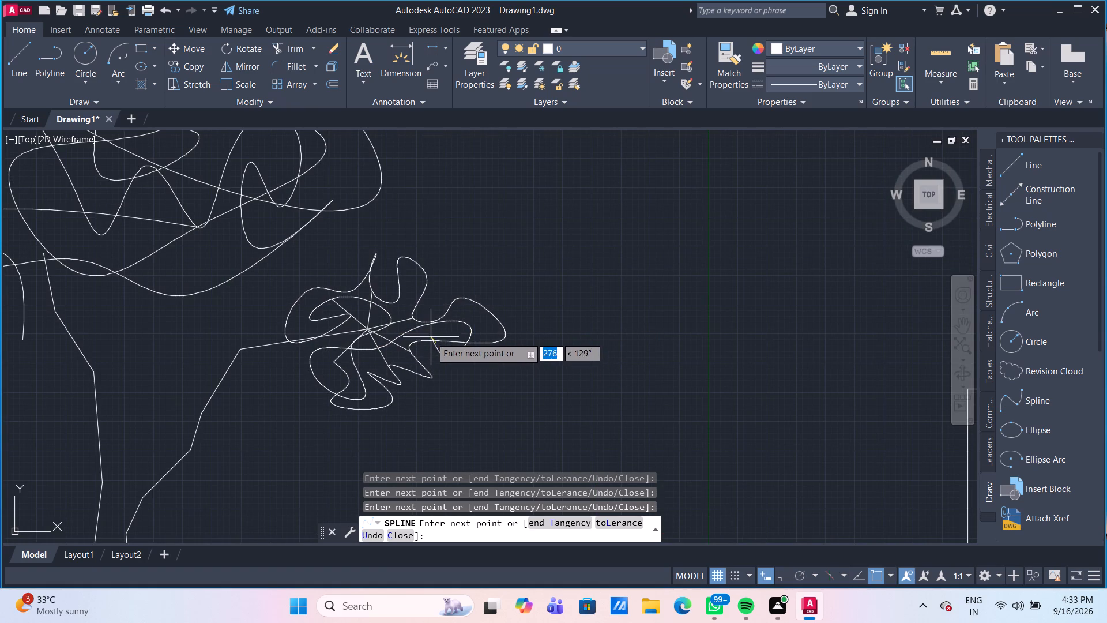
pyautogui.click(430, 335)
pyautogui.click(427, 301)
pyautogui.click(408, 292)
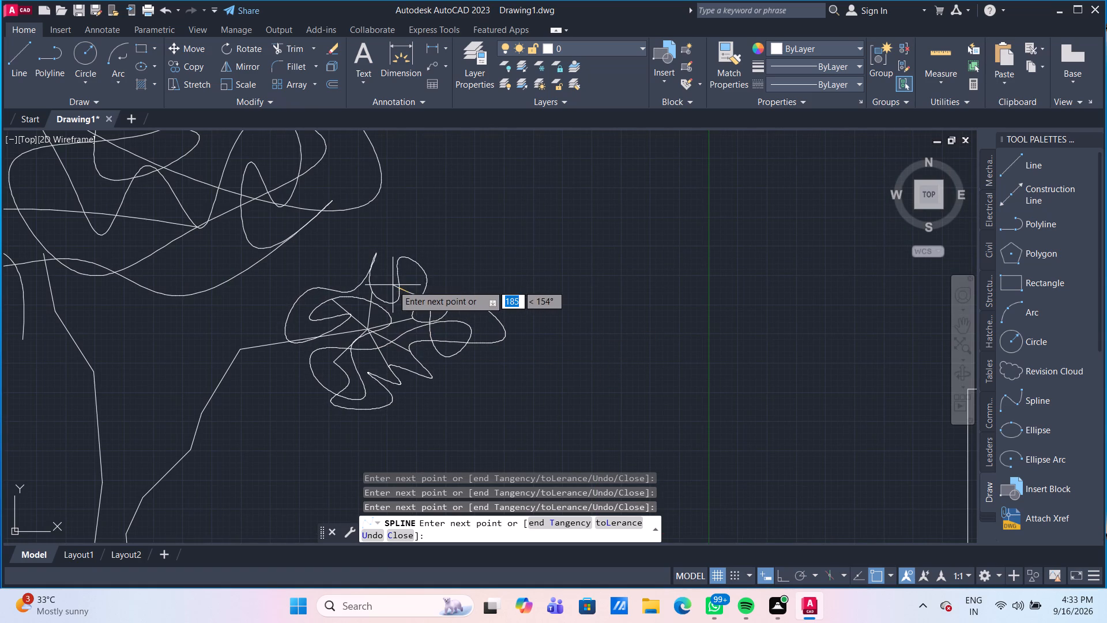
pyautogui.click(393, 285)
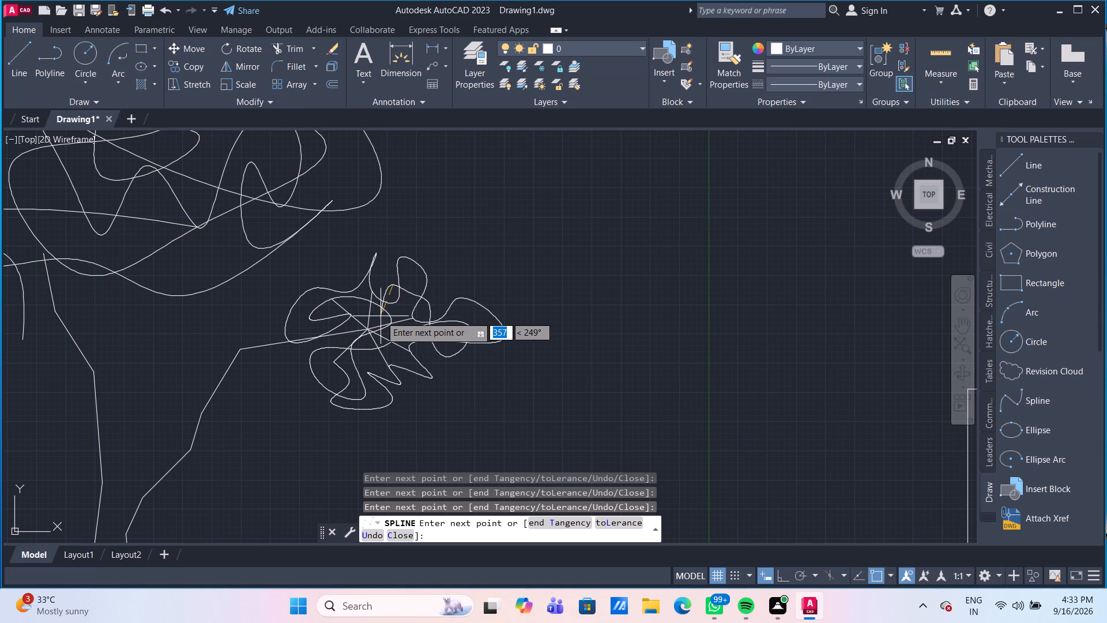
pyautogui.press('Return')
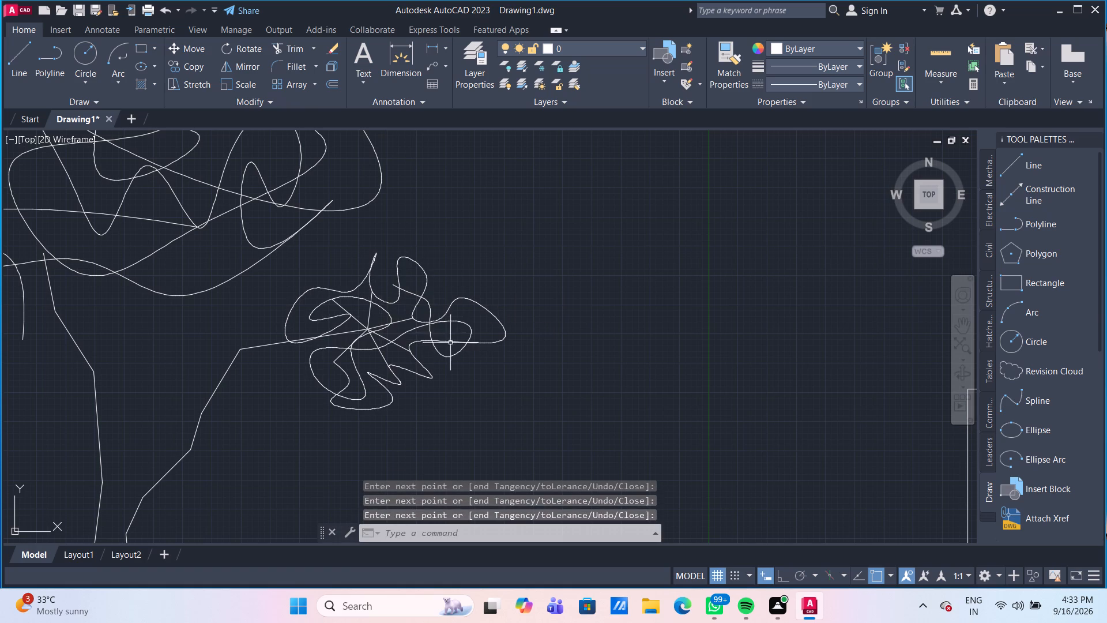
pyautogui.scroll(-2, 453, 354)
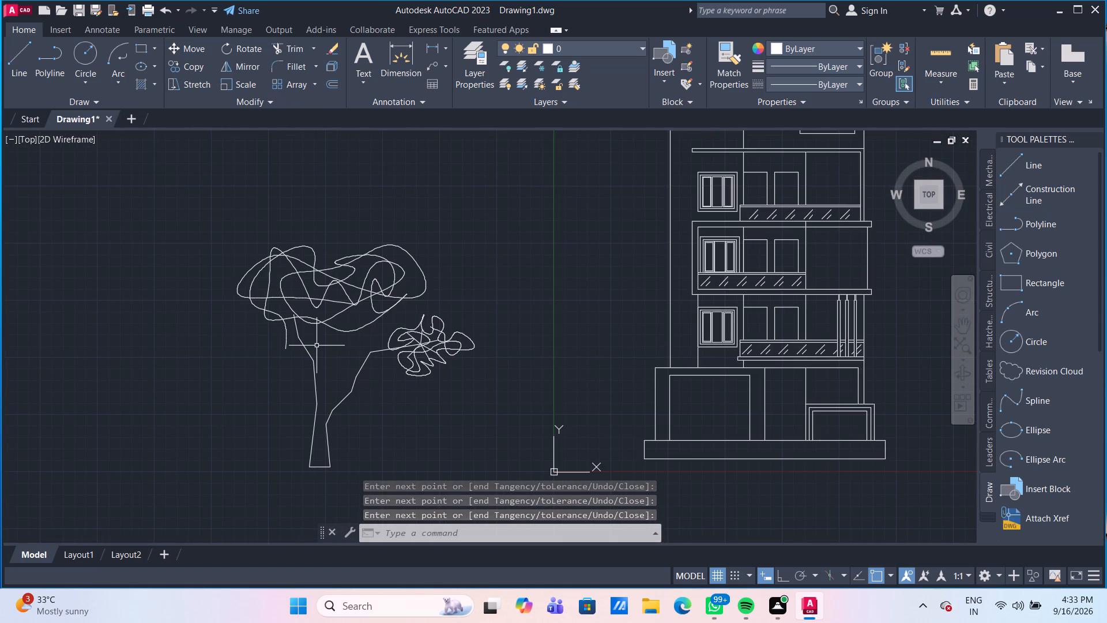
pyautogui.scroll(1, 317, 346)
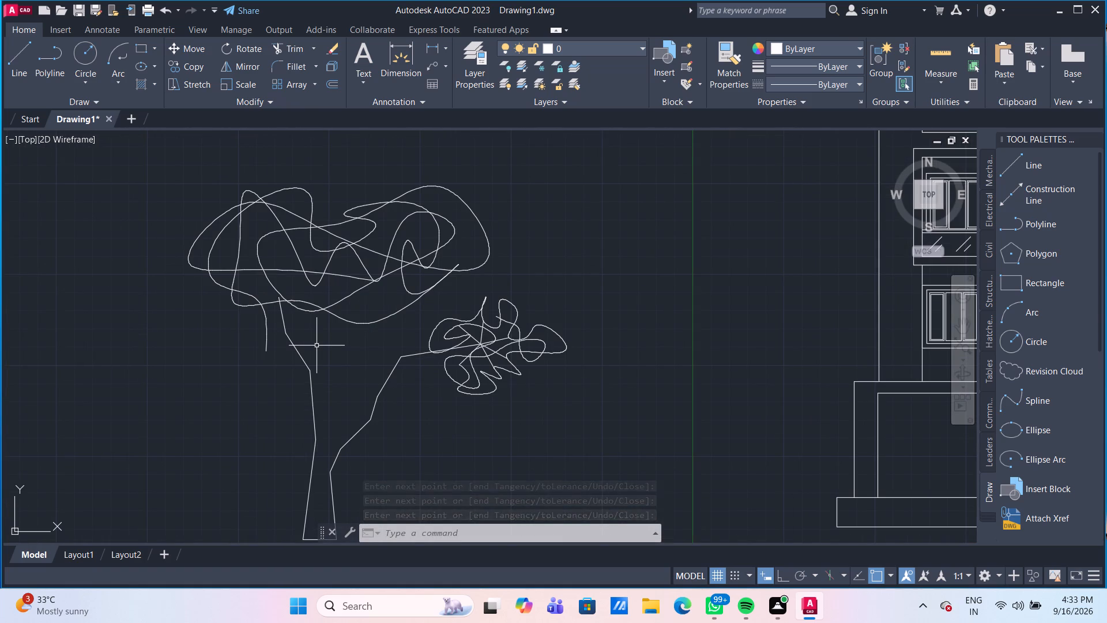
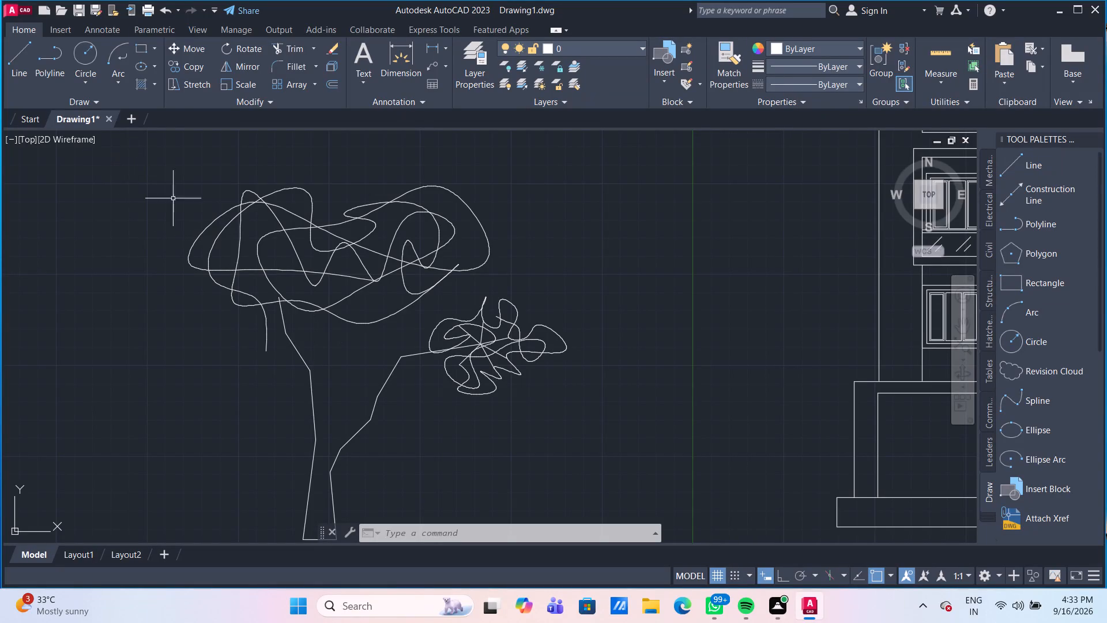
# Set the colour of the small foliage spline on the tree's side branch to Green.
pyautogui.click(514, 321)
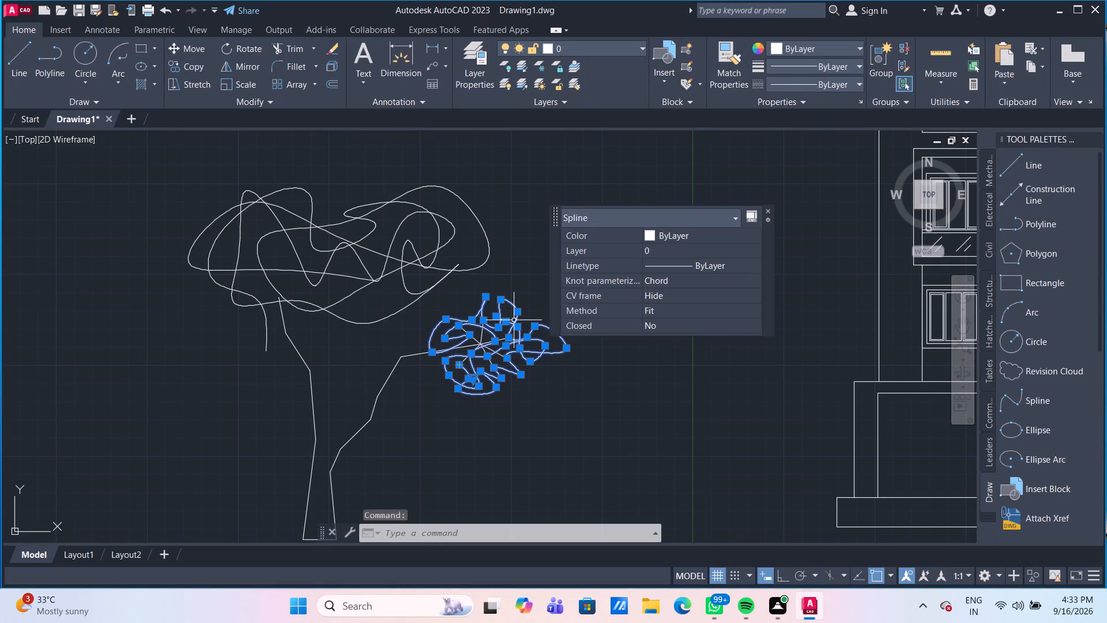
pyautogui.click(653, 233)
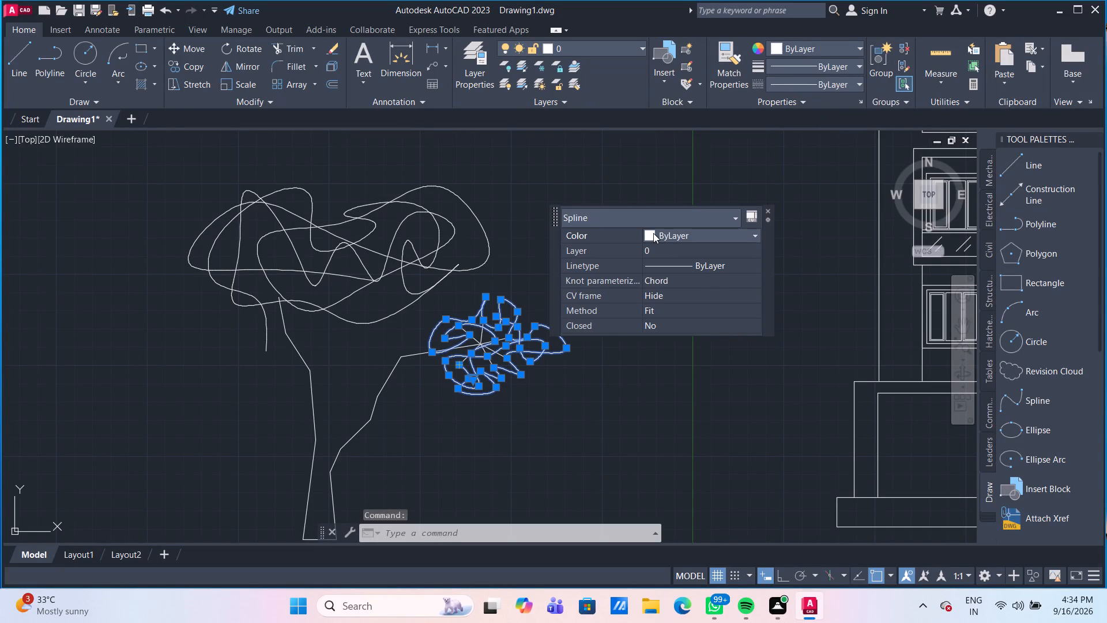
pyautogui.click(653, 233)
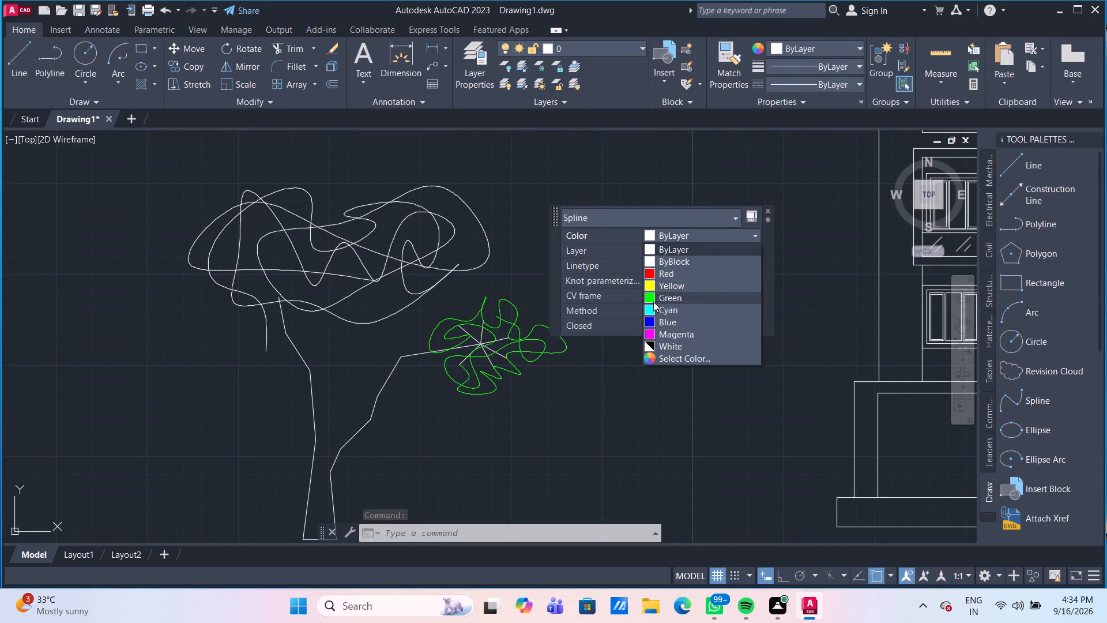
pyautogui.click(650, 299)
pyautogui.click(440, 237)
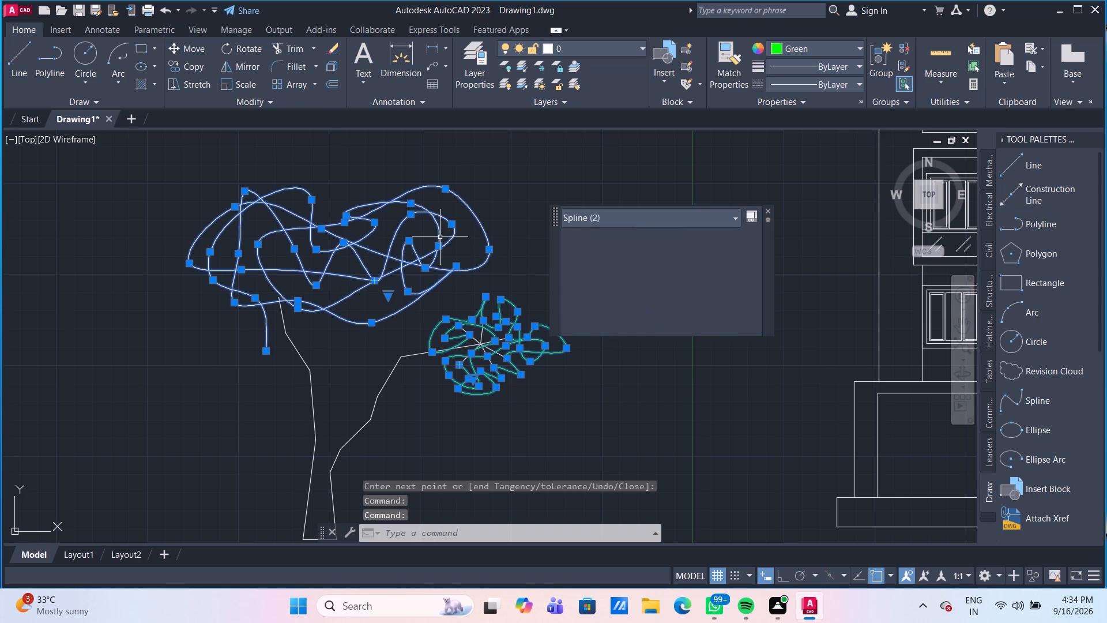
pyautogui.press('Escape')
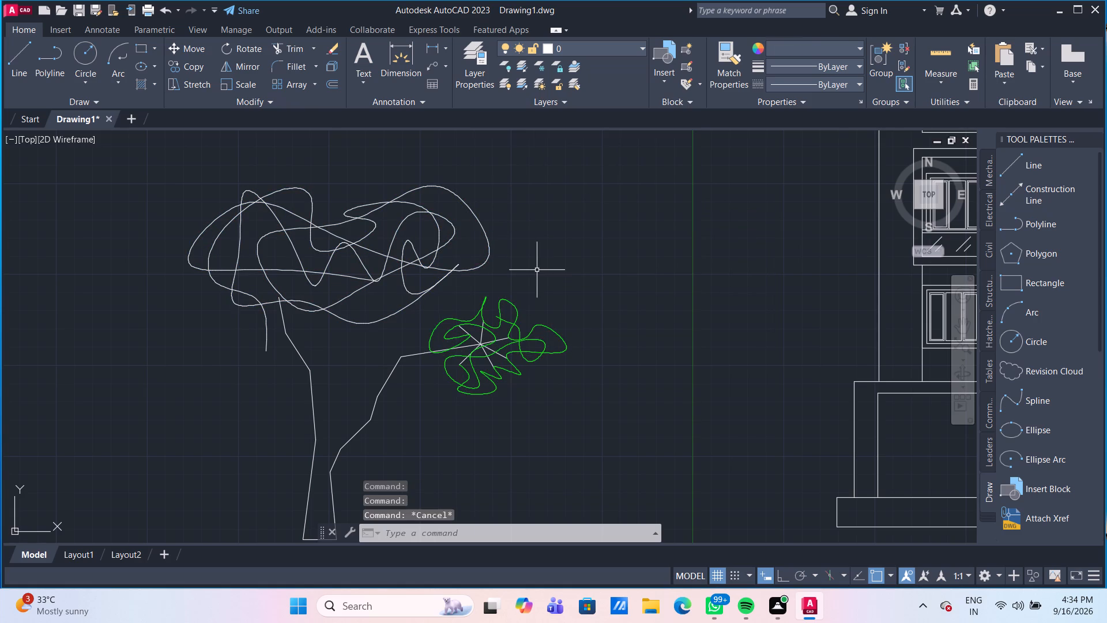
# Set the colour of the large crown spline at the top of the tree to Green.
pyautogui.click(480, 267)
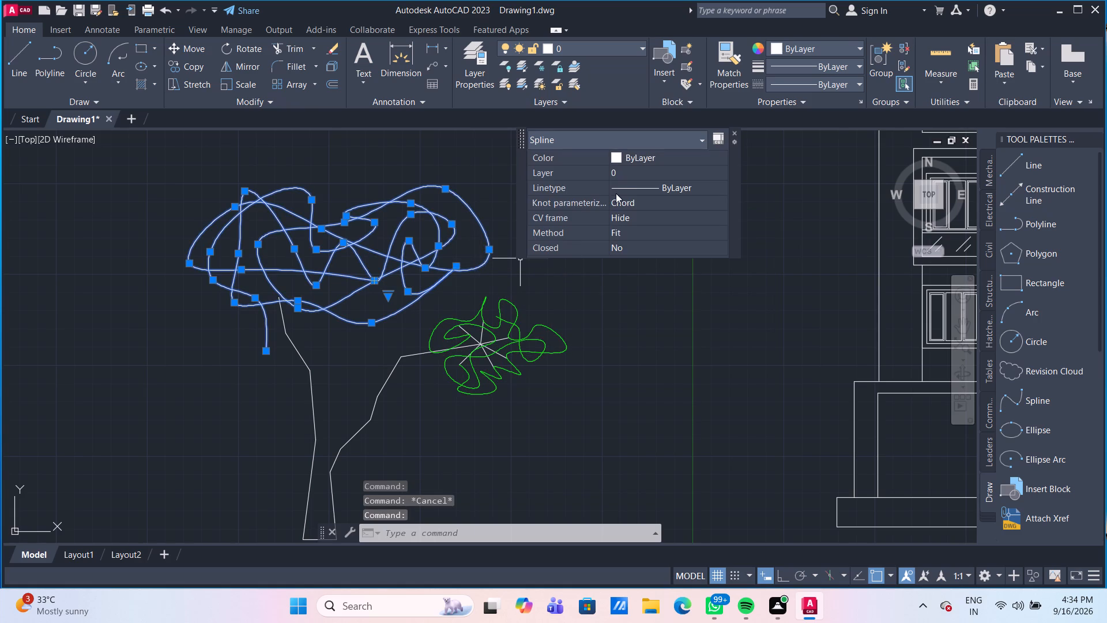
pyautogui.click(615, 159)
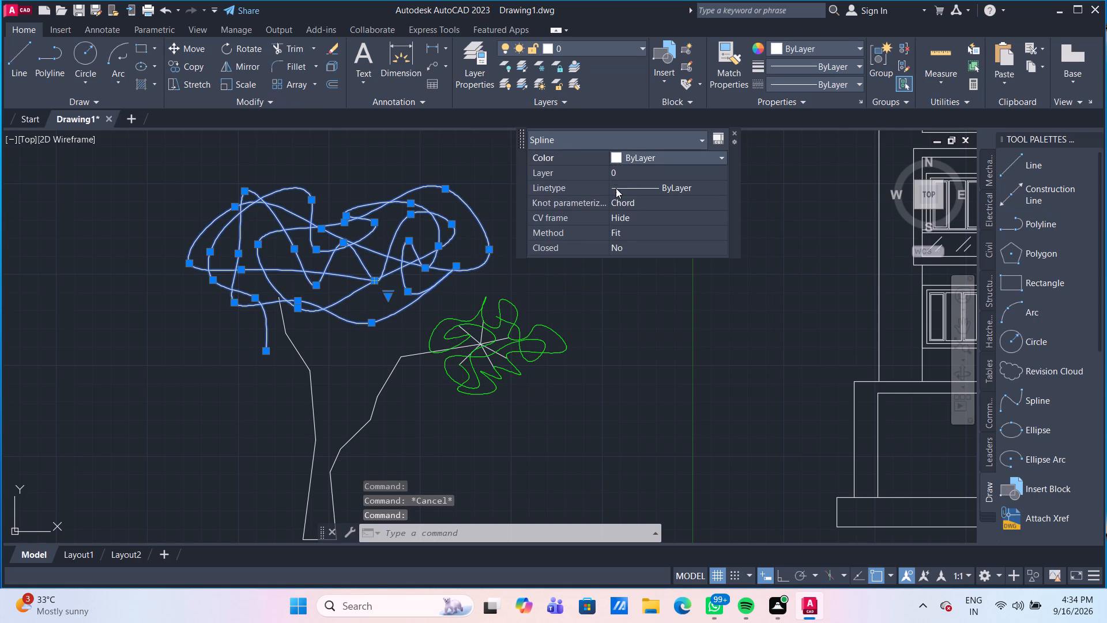
pyautogui.click(618, 157)
pyautogui.click(622, 217)
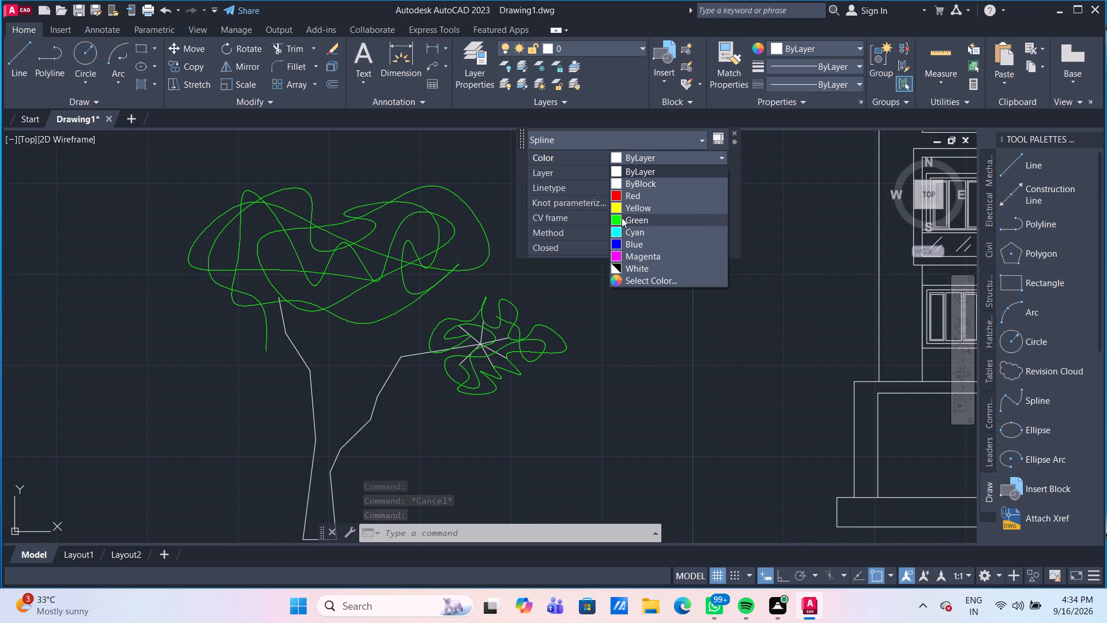
pyautogui.press('Escape')
# Start a freeform spline in the large crown, waving across its lower middle above the trunk and curling back inward.
pyautogui.scroll(-1, 411, 366)
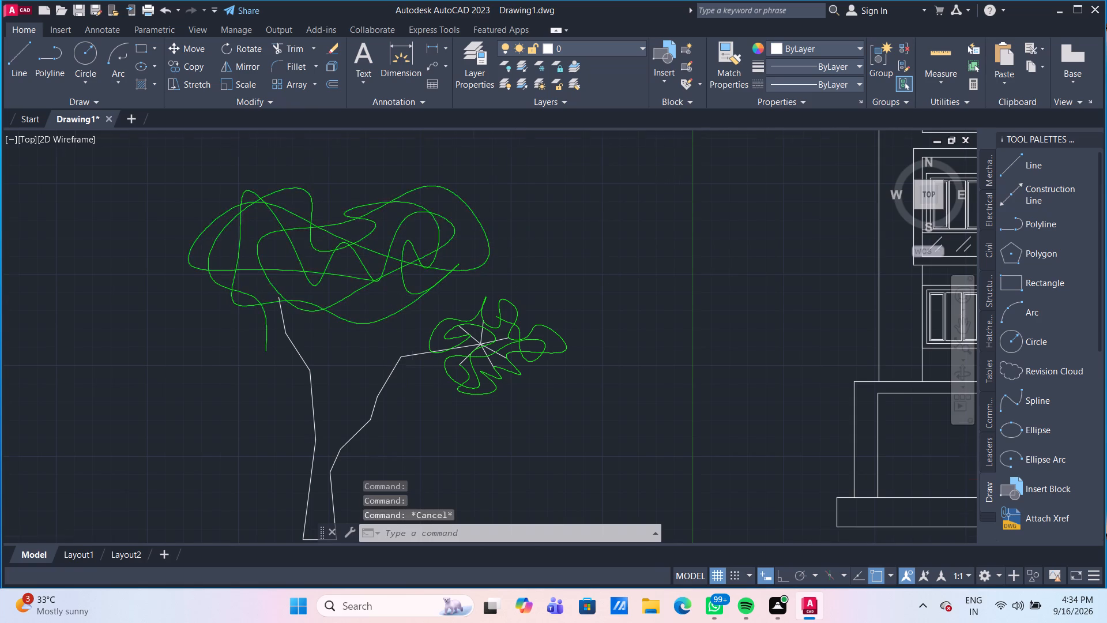
pyautogui.scroll(-1, 408, 366)
pyautogui.scroll(1, 377, 374)
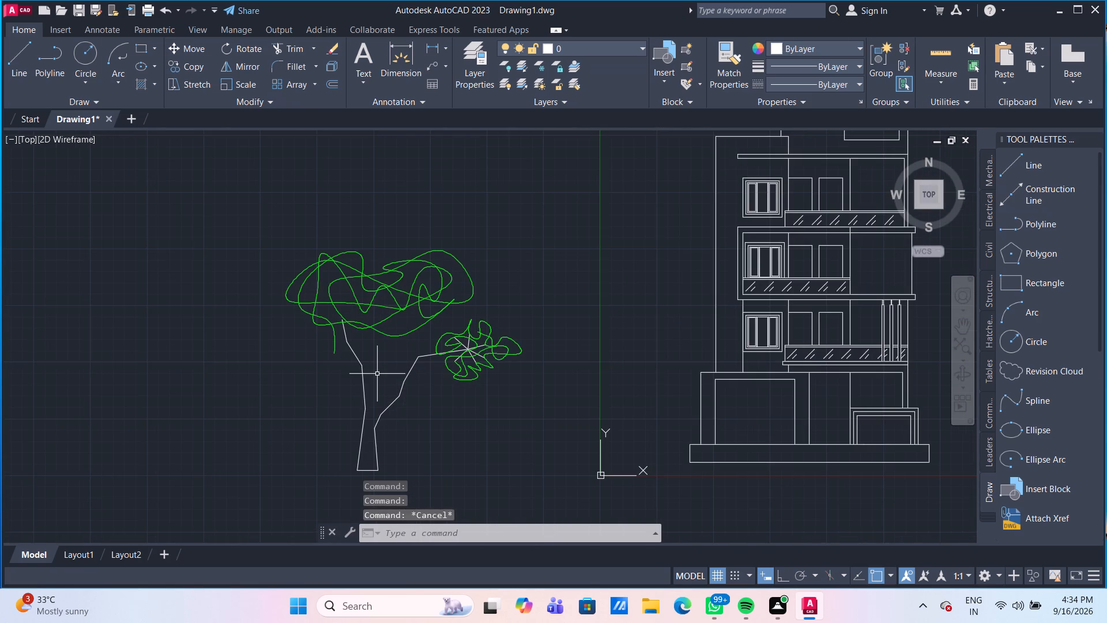
pyautogui.scroll(1, 375, 366)
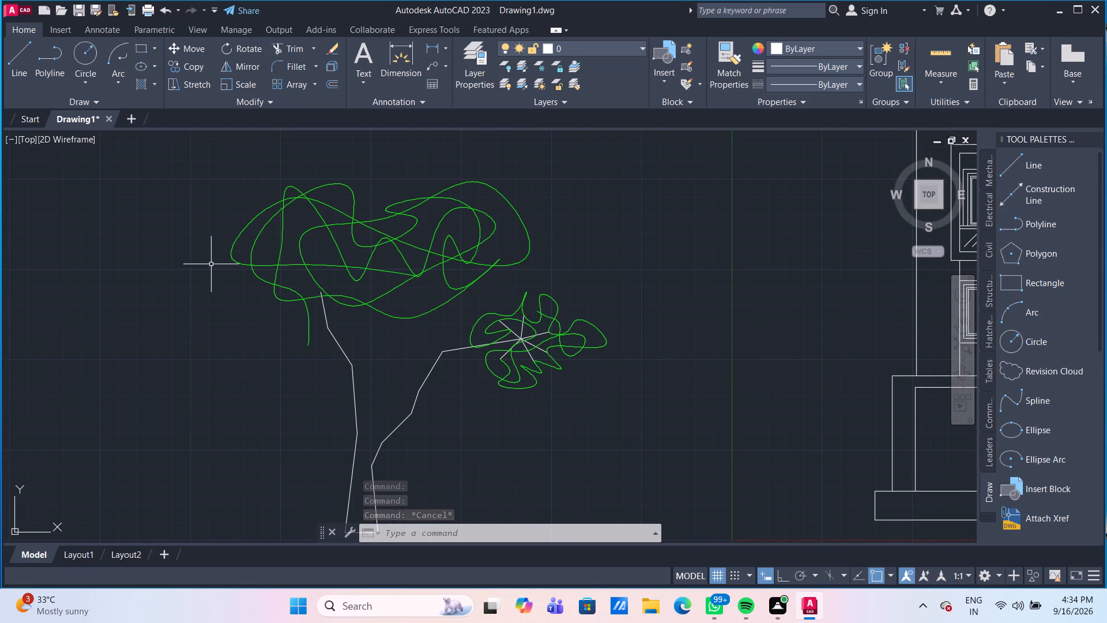
pyautogui.click(1033, 393)
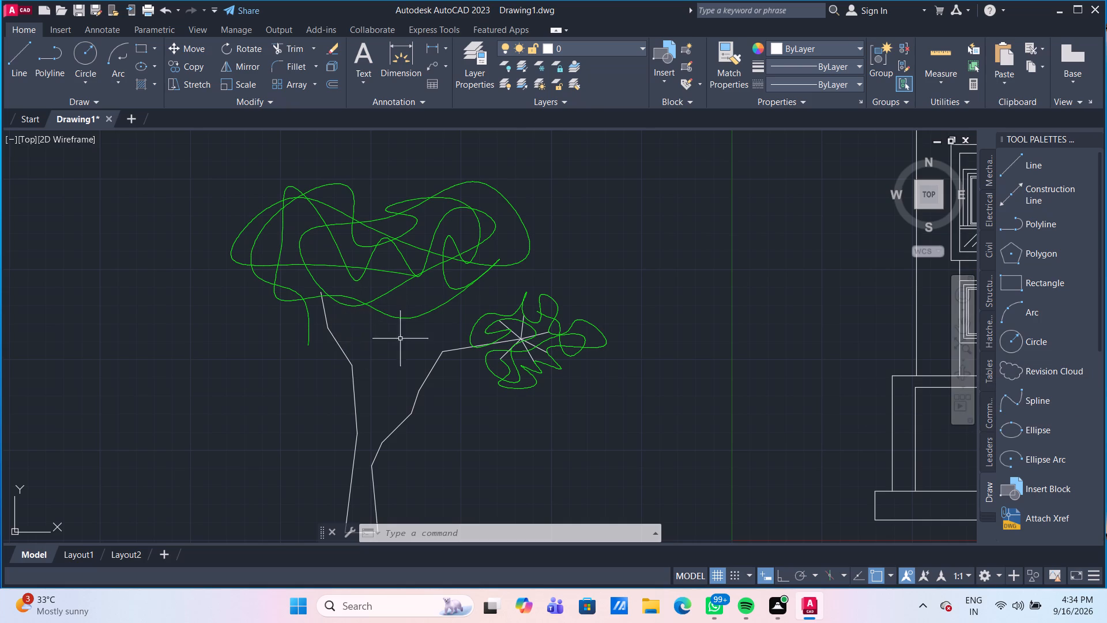
pyautogui.click(1016, 396)
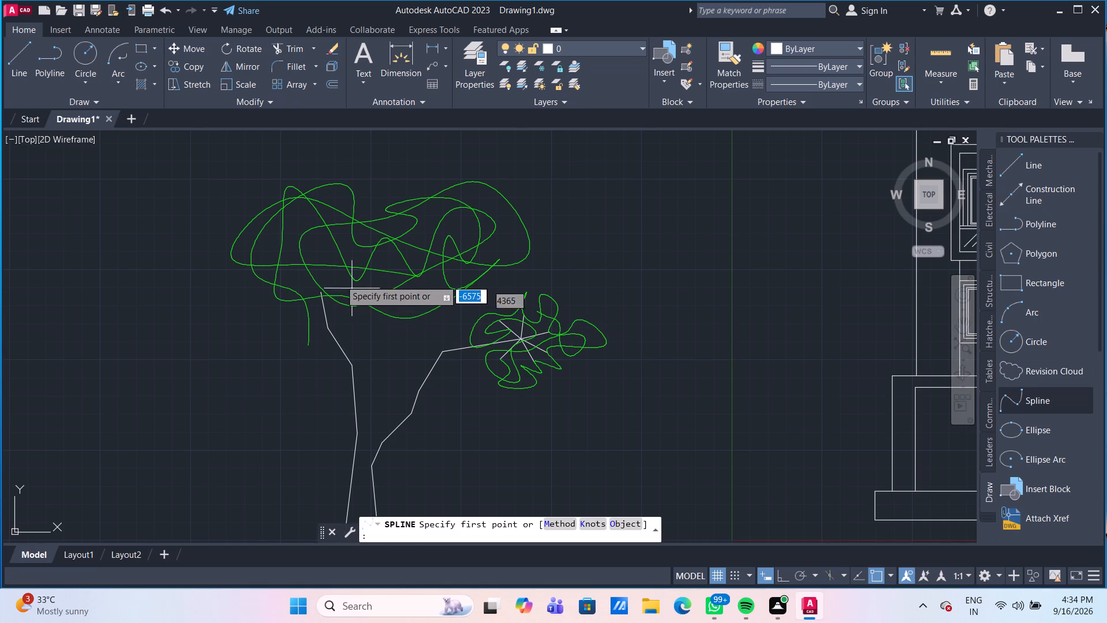
pyautogui.moveTo(298, 277); pyautogui.dragTo(302, 284)
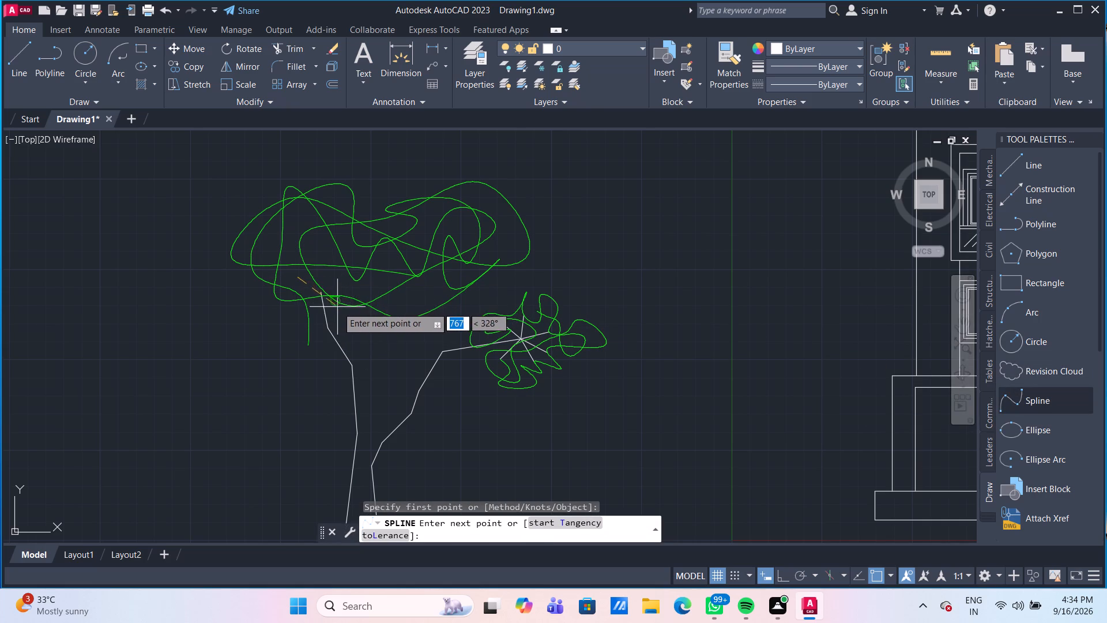
pyautogui.click(325, 280)
pyautogui.moveTo(352, 288); pyautogui.dragTo(355, 293)
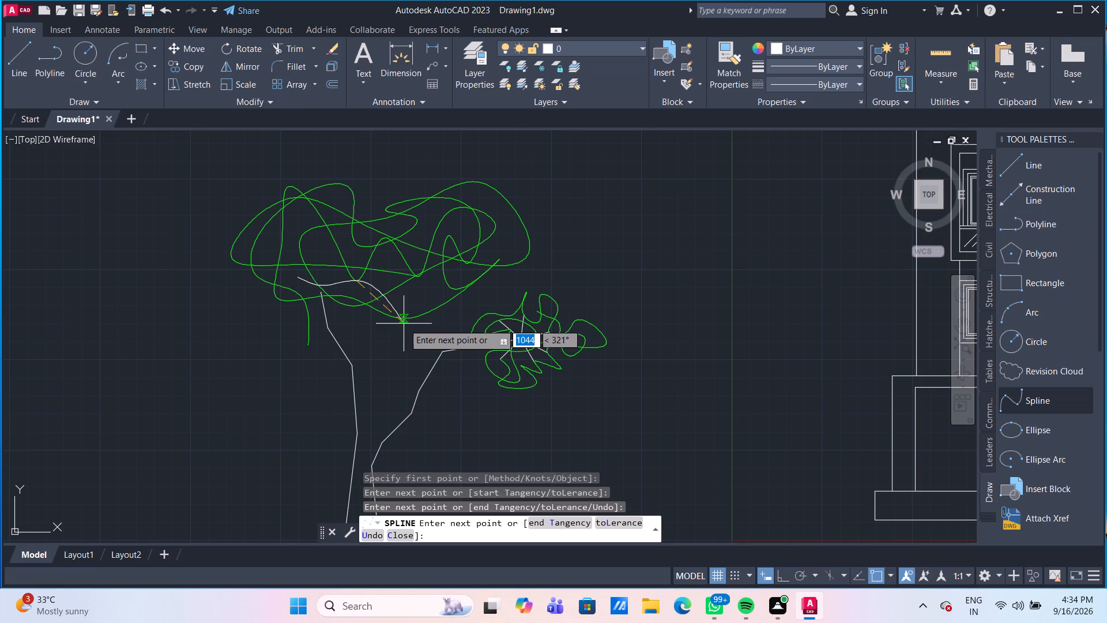
pyautogui.click(404, 324)
pyautogui.click(419, 289)
pyautogui.click(383, 279)
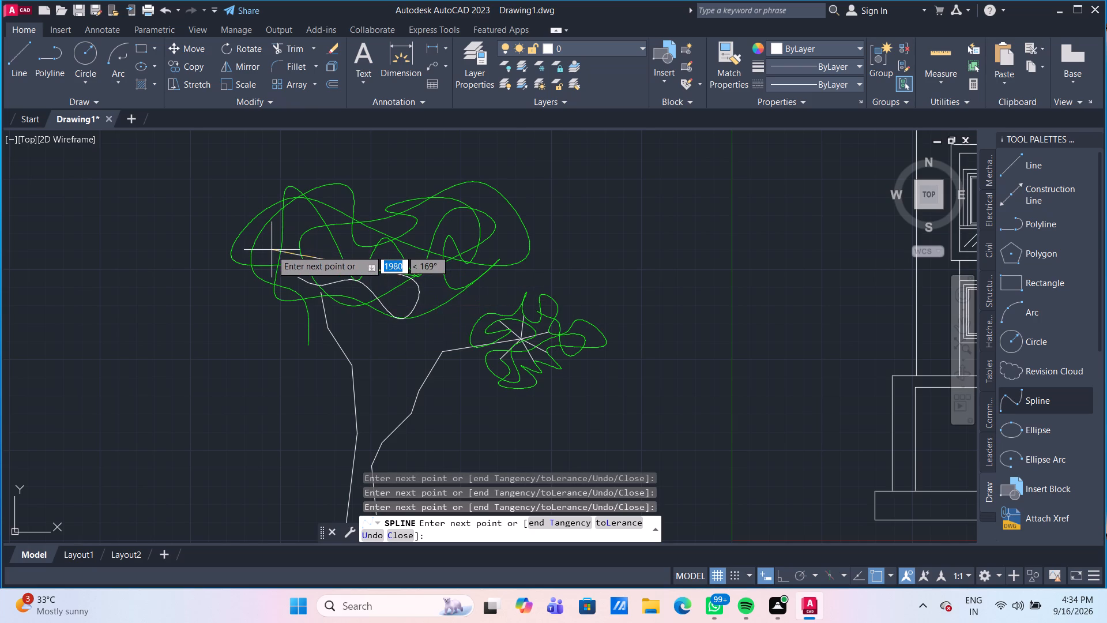
# Continue the spline around the crown's left side, adding small loops at its lower-left edge.
pyautogui.moveTo(270, 250); pyautogui.dragTo(270, 263)
pyautogui.moveTo(236, 303); pyautogui.dragTo(260, 314)
pyautogui.click(291, 320)
pyautogui.click(269, 303)
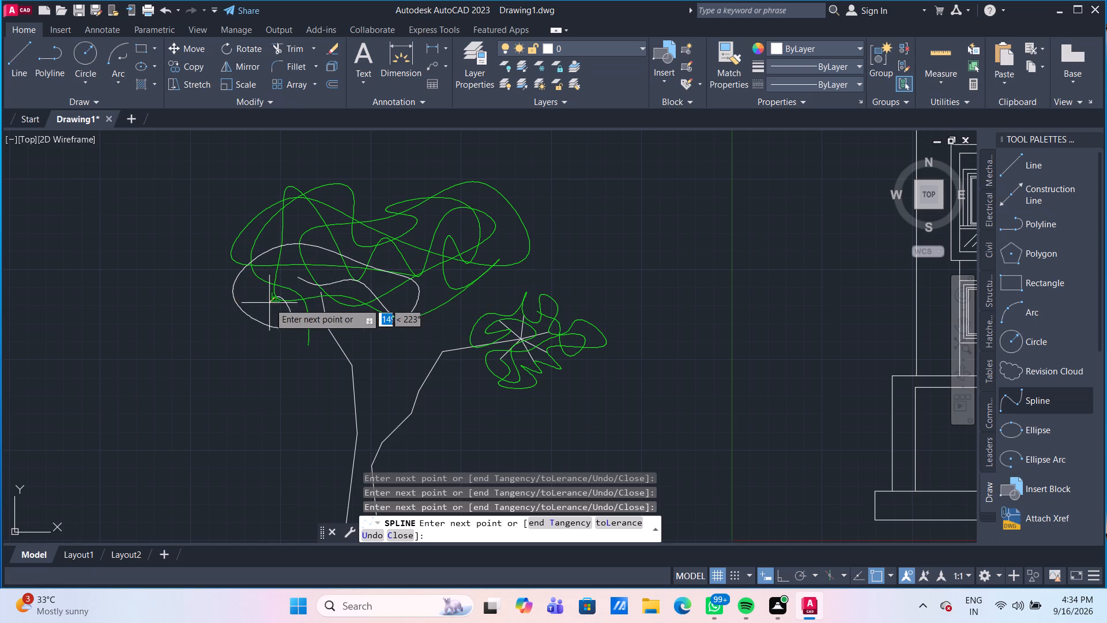
pyautogui.click(243, 290)
pyautogui.click(249, 332)
pyautogui.moveTo(258, 310); pyautogui.dragTo(273, 310)
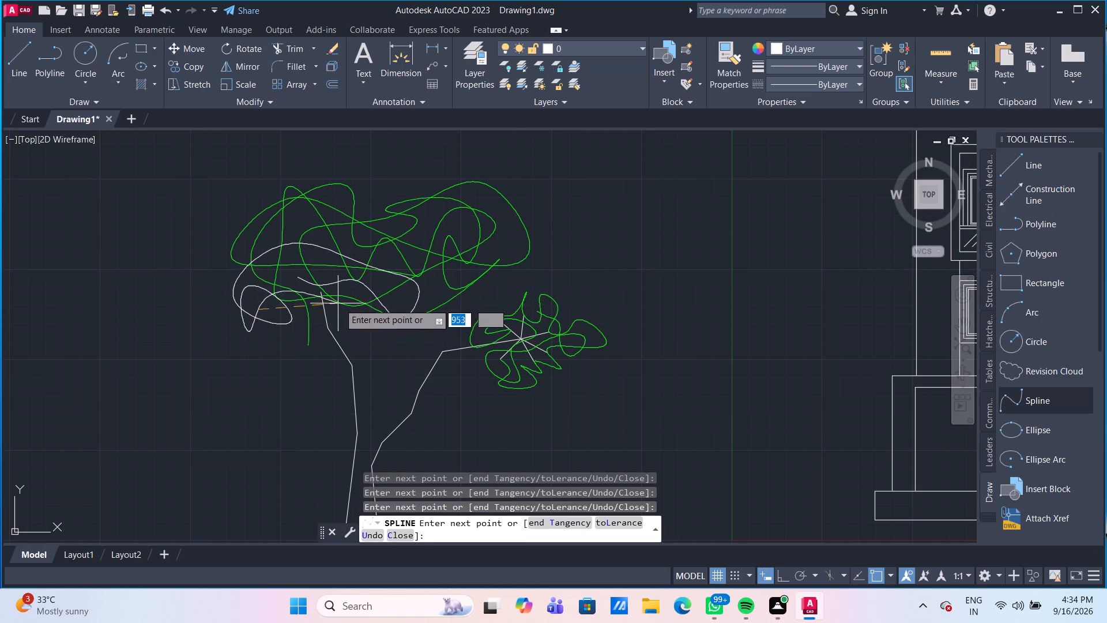
# Continue the spline along the crown's lower edge with a loop at the trunk top, curving back over the crown's middle.
pyautogui.click(322, 344)
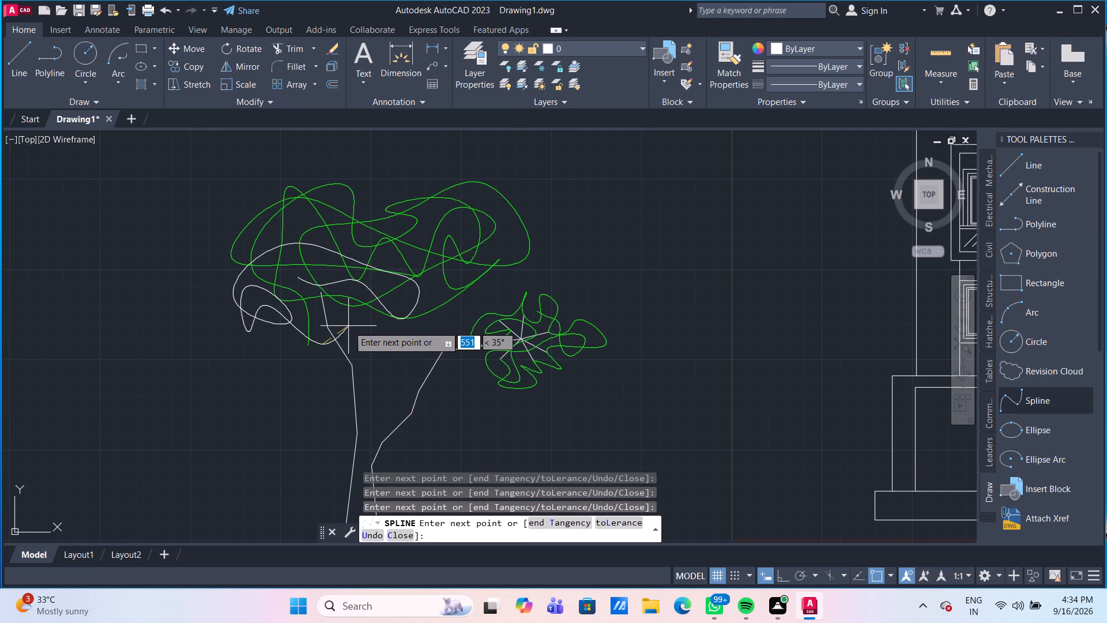
pyautogui.click(348, 326)
pyautogui.click(311, 344)
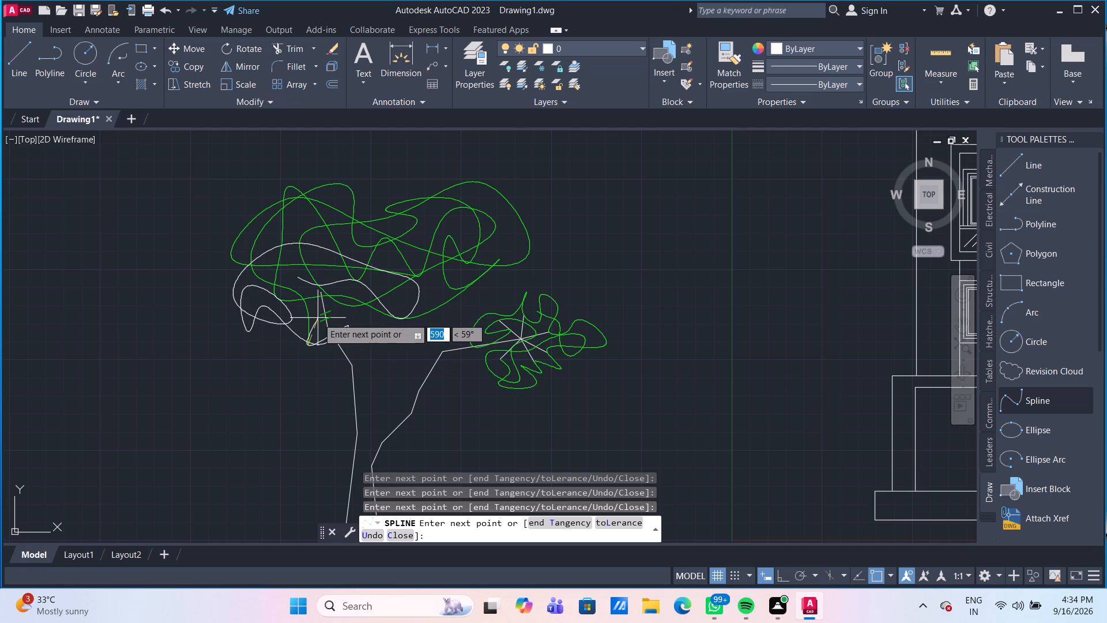
pyautogui.click(318, 317)
pyautogui.click(372, 327)
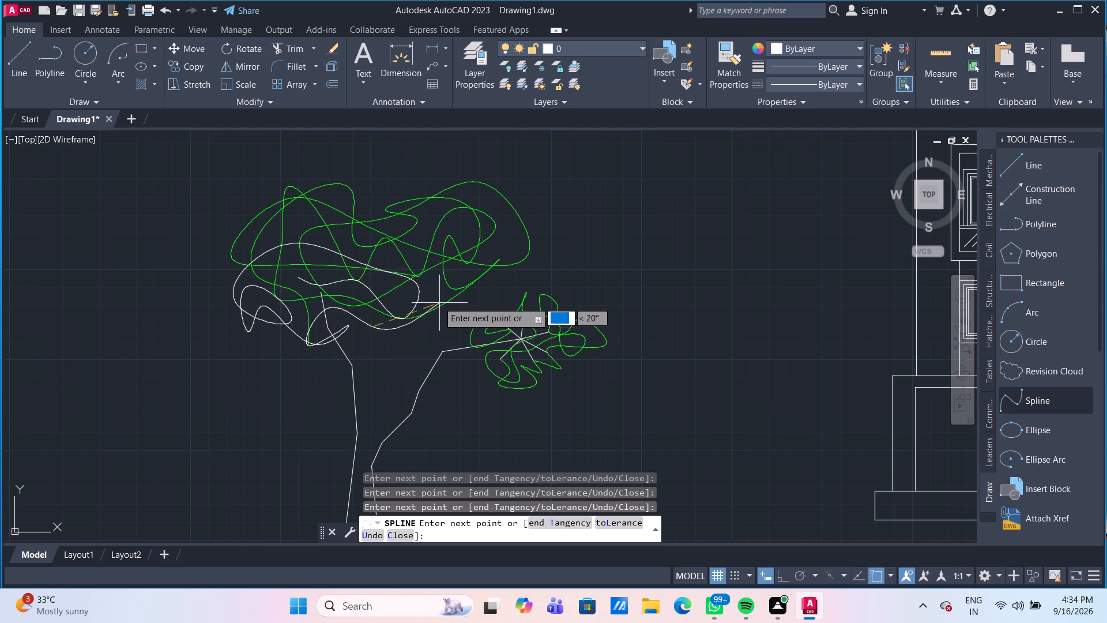
pyautogui.click(435, 297)
pyautogui.moveTo(330, 242); pyautogui.dragTo(310, 262)
pyautogui.moveTo(303, 280); pyautogui.dragTo(295, 278)
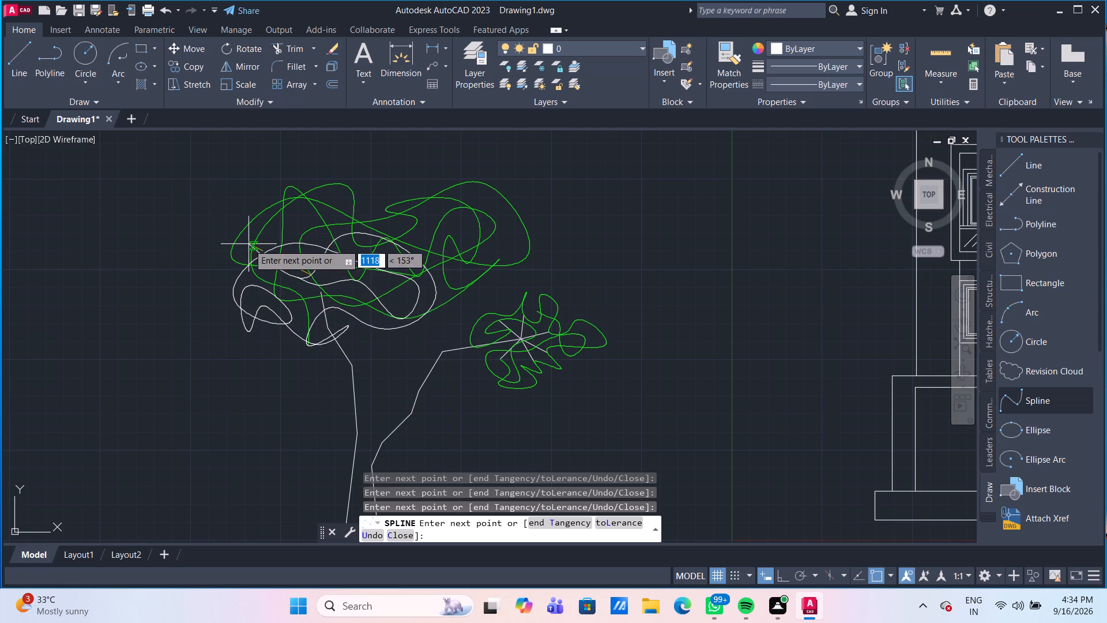
# Continue the spline through the crown's upper-left part with wavy lobes that return to its middle.
pyautogui.click(248, 244)
pyautogui.moveTo(246, 216); pyautogui.dragTo(265, 242)
pyautogui.moveTo(266, 242); pyautogui.dragTo(266, 232)
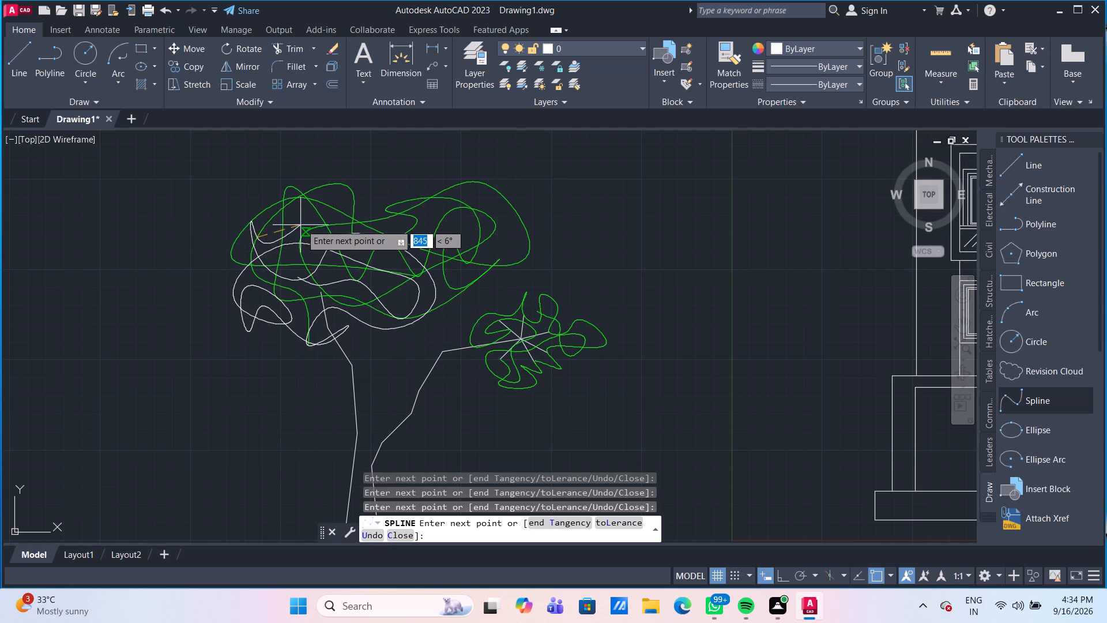
pyautogui.click(296, 215)
pyautogui.click(352, 203)
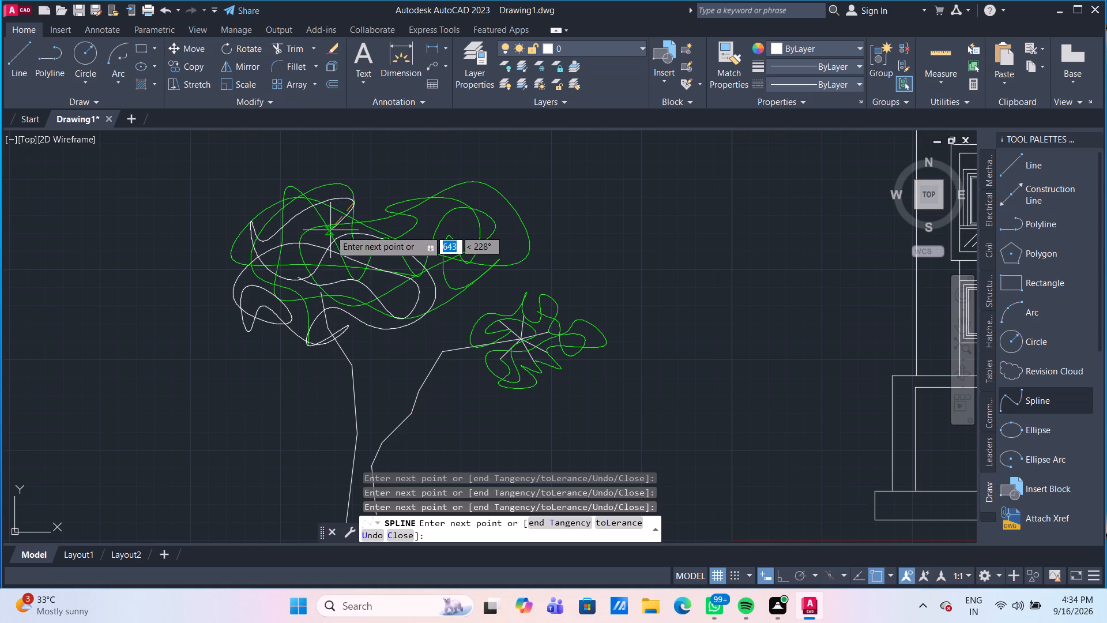
pyautogui.click(327, 227)
pyautogui.moveTo(305, 225); pyautogui.dragTo(312, 237)
pyautogui.click(349, 252)
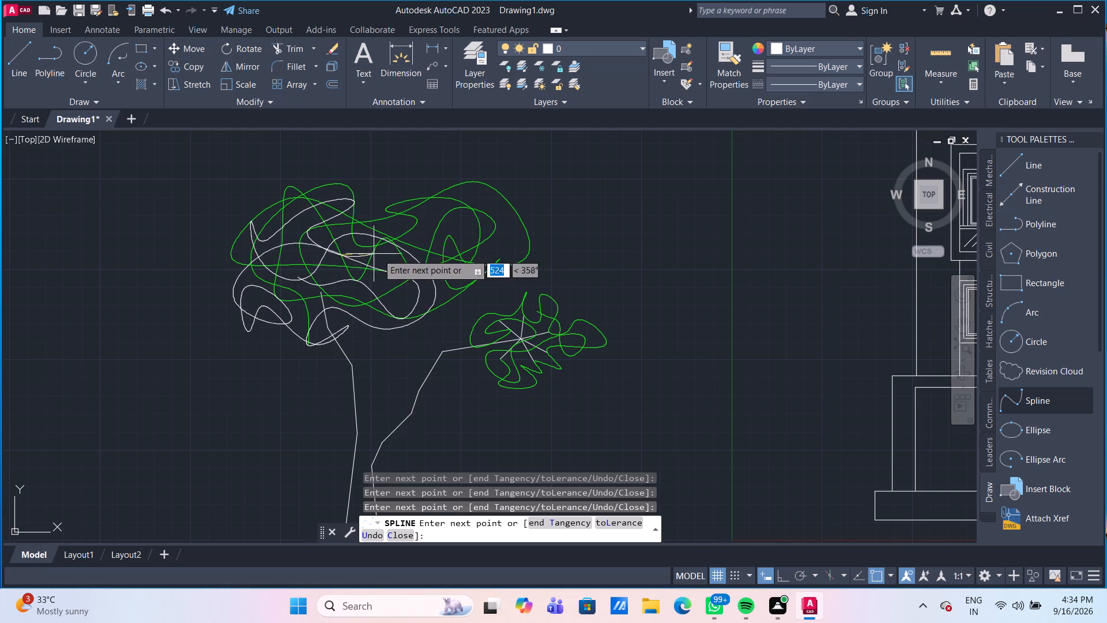
# Continue the spline with loops through the crown's right part and finish it with a small loop at the lower right.
pyautogui.moveTo(382, 277); pyautogui.dragTo(423, 253)
pyautogui.click(440, 212)
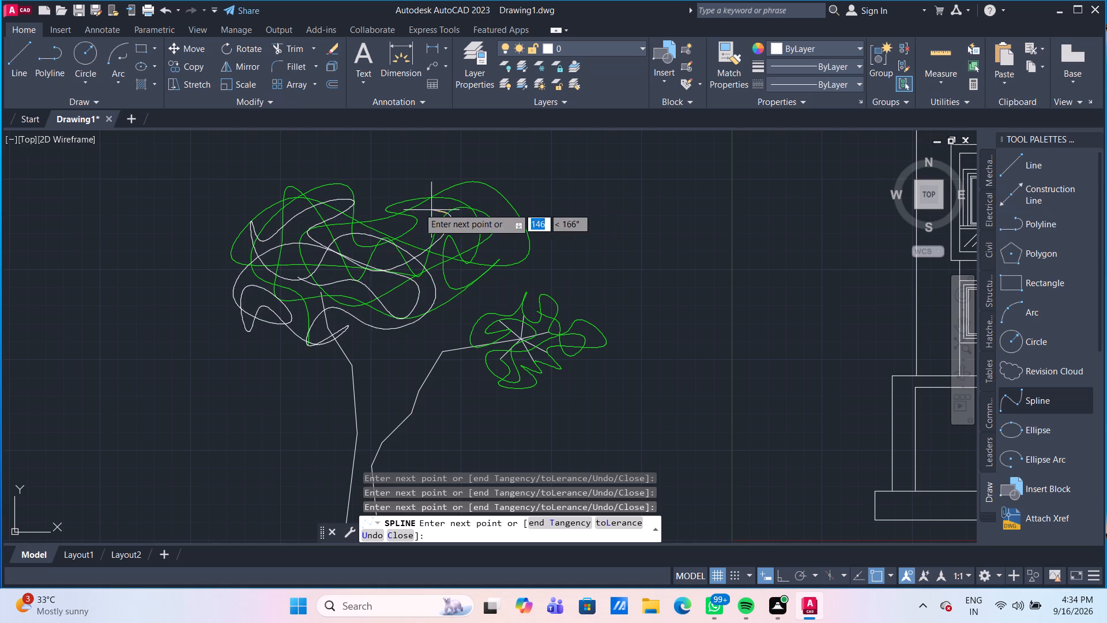
pyautogui.moveTo(372, 201); pyautogui.dragTo(376, 219)
pyautogui.click(502, 249)
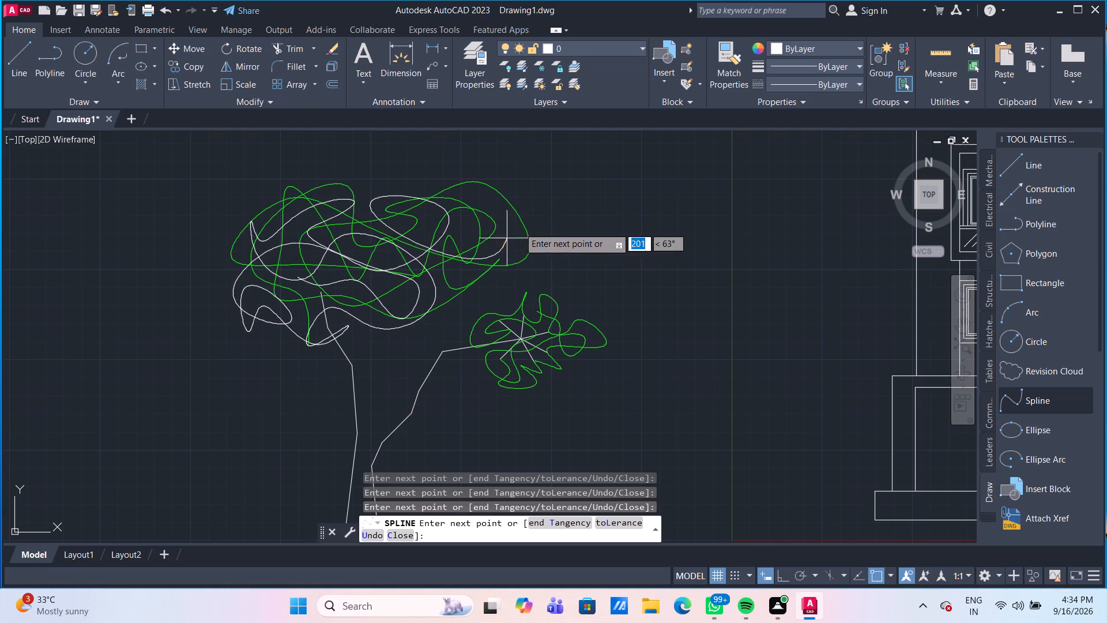
pyautogui.click(530, 213)
pyautogui.moveTo(470, 213); pyautogui.dragTo(473, 220)
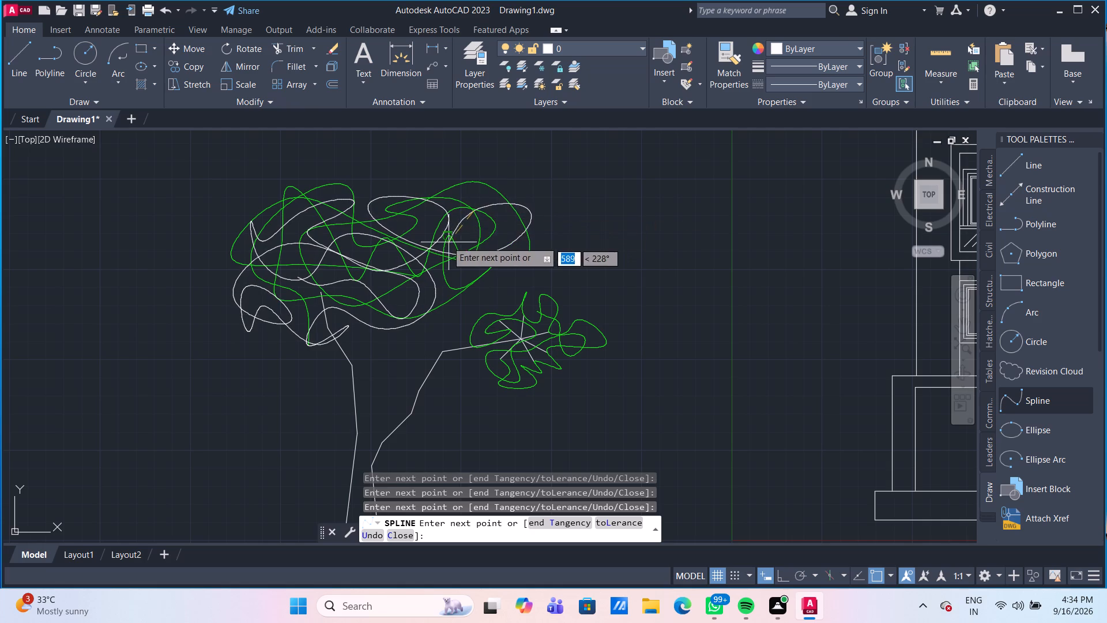
pyautogui.click(446, 241)
pyautogui.click(458, 304)
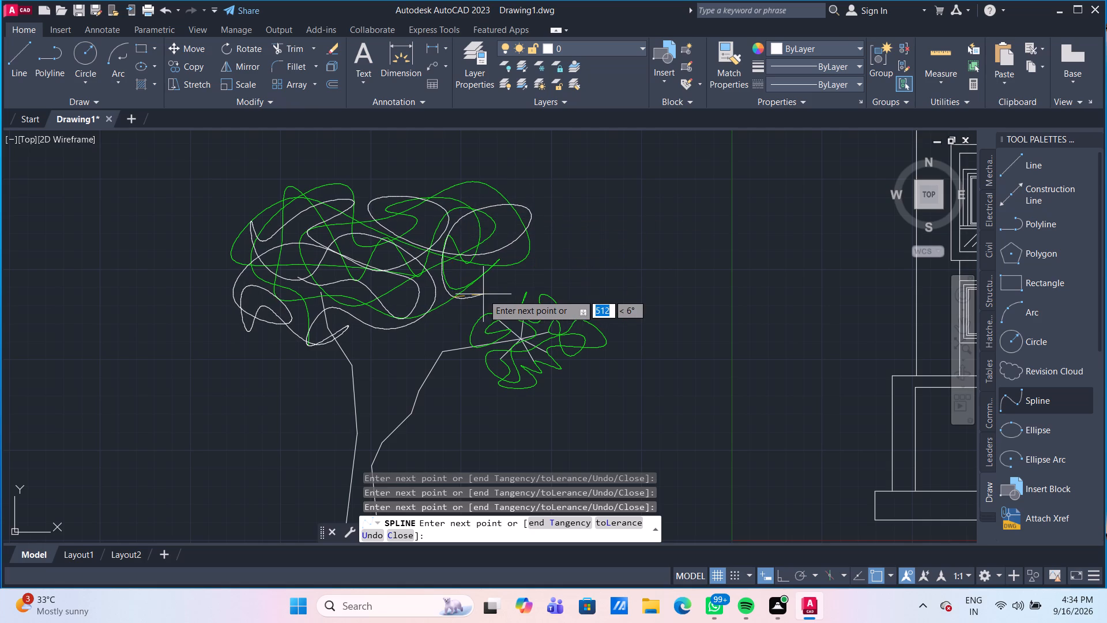
pyautogui.click(484, 291)
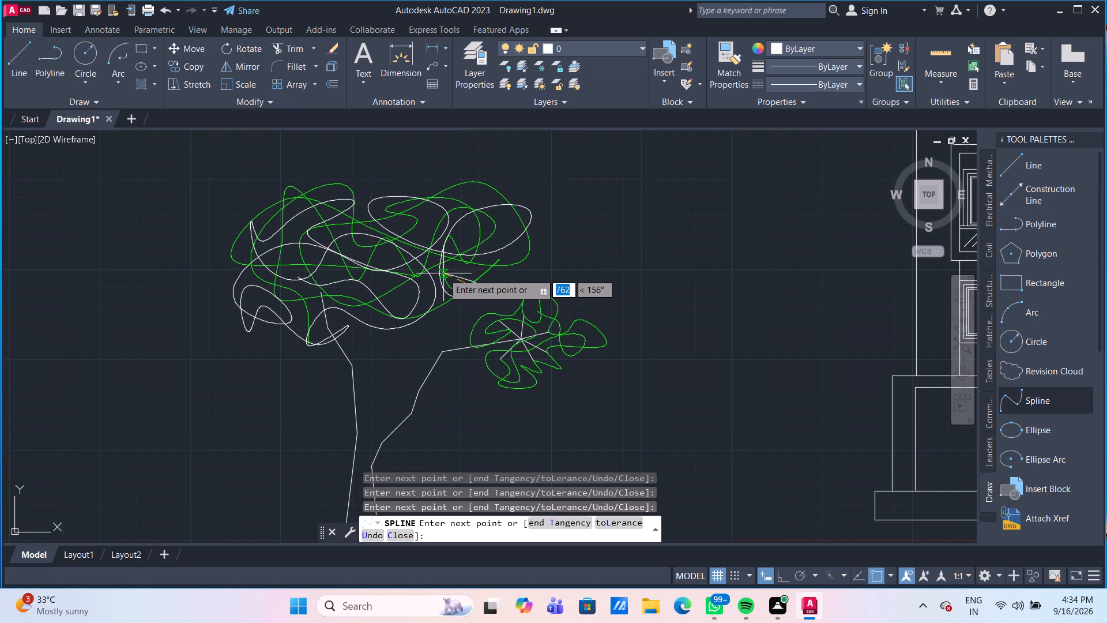
pyautogui.click(443, 273)
pyautogui.press('Return')
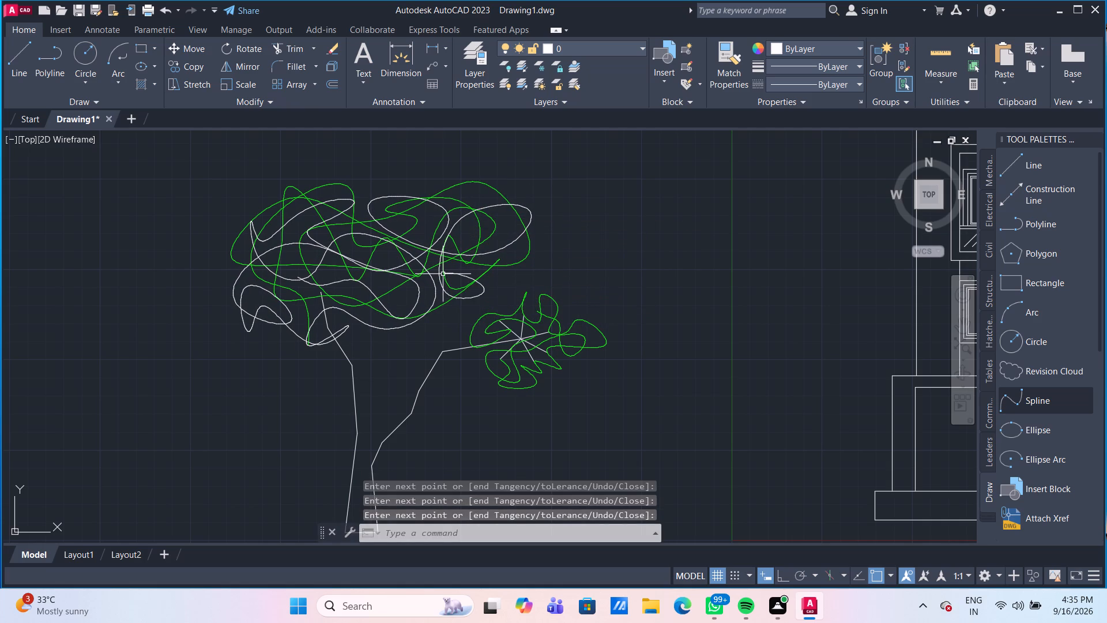
# Start a new freeform foliage spline below the crown between the two branches, winding shallow waves across to the right branch.
pyautogui.scroll(-2, 470, 369)
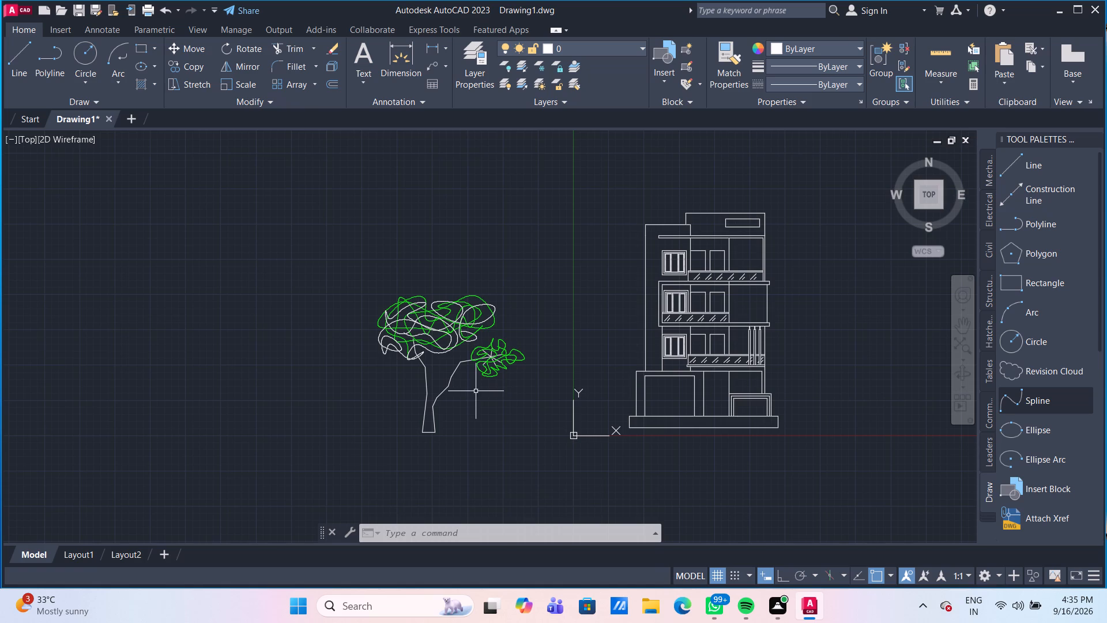
pyautogui.scroll(3, 447, 374)
pyautogui.moveTo(424, 359); pyautogui.dragTo(424, 325, button='middle')
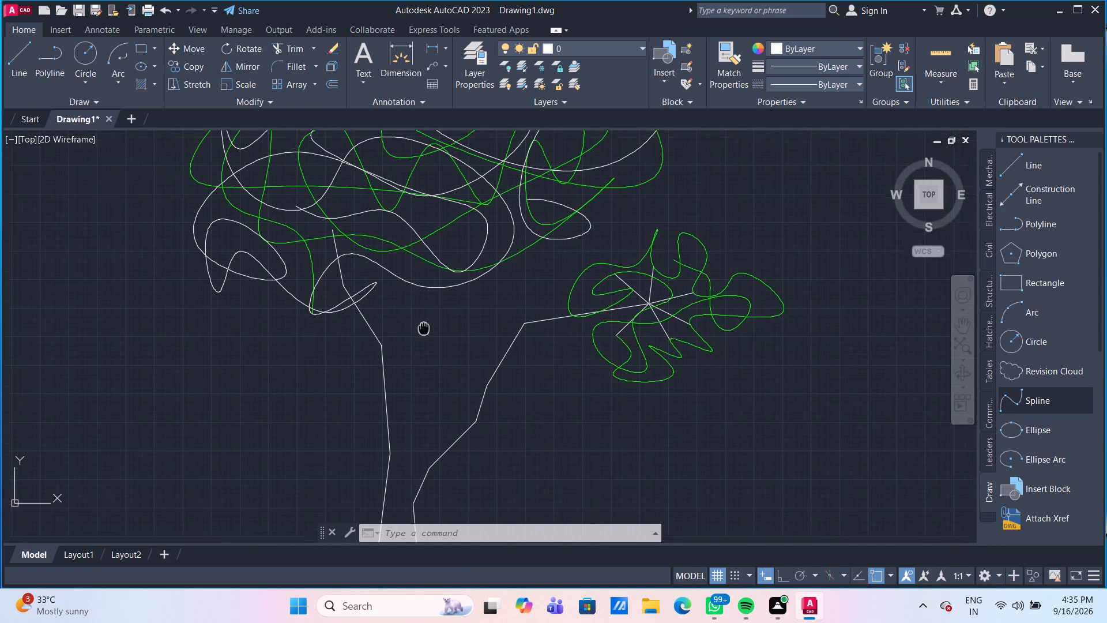
pyautogui.moveTo(424, 325); pyautogui.dragTo(423, 322, button='middle')
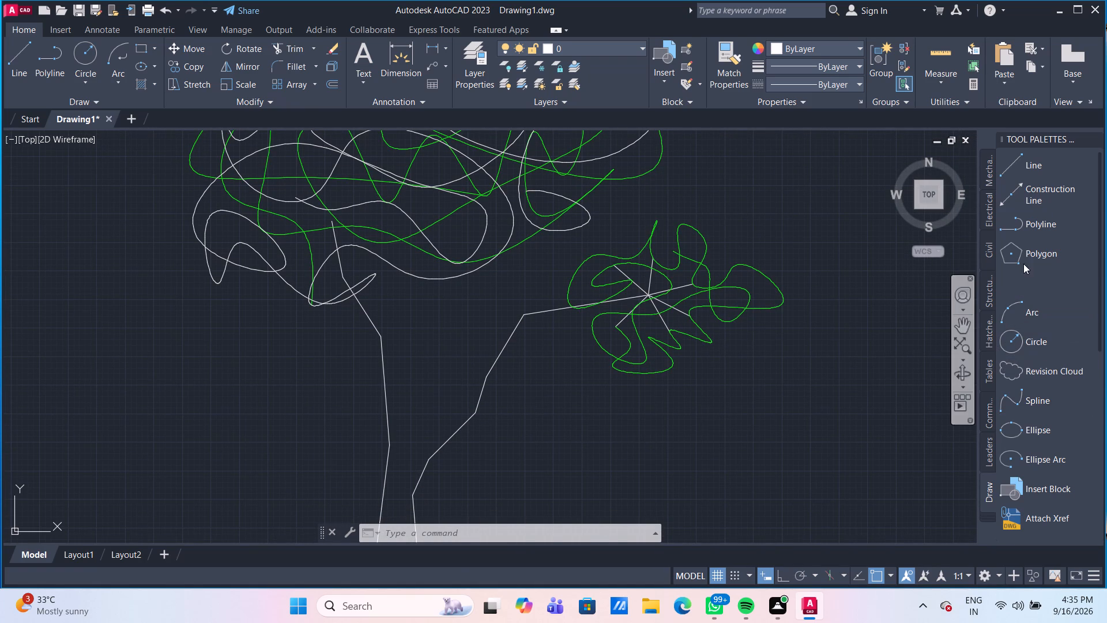
pyautogui.click(1035, 403)
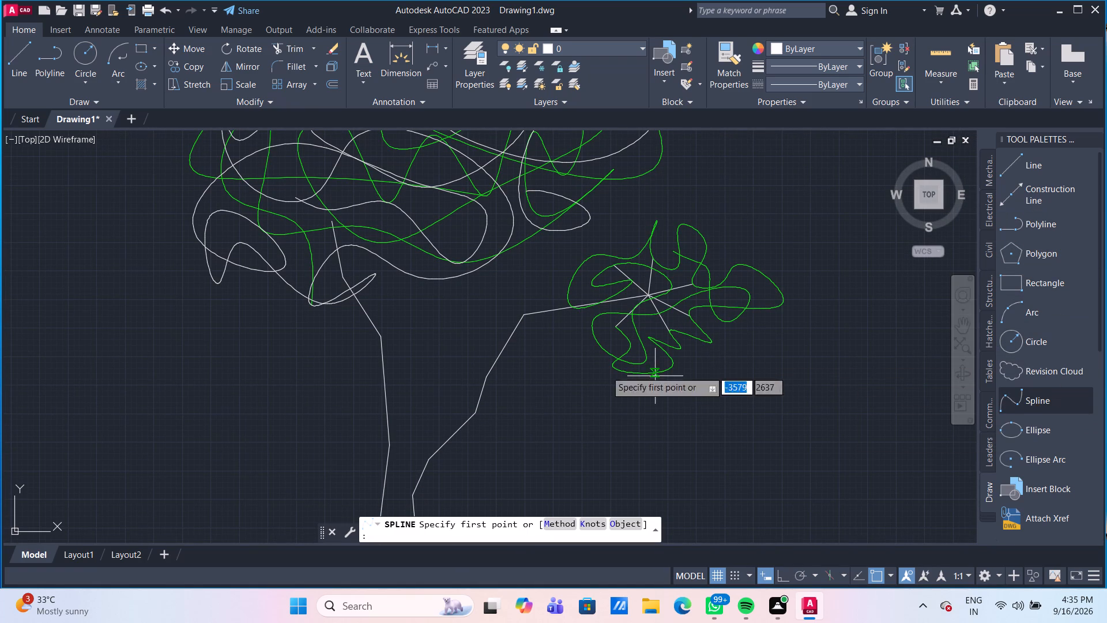
pyautogui.click(431, 333)
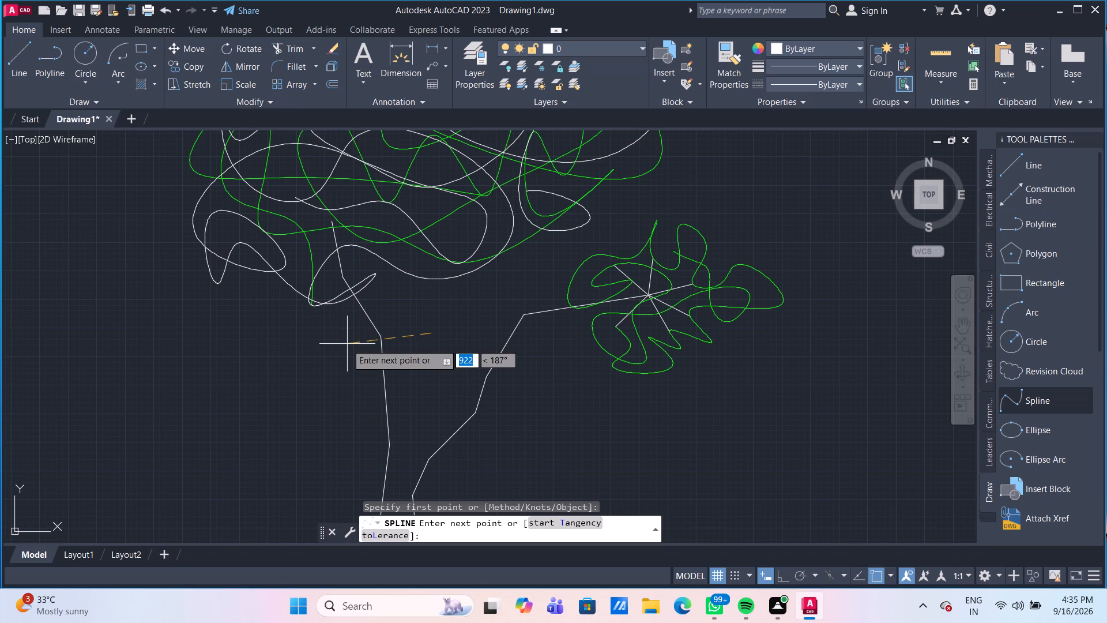
pyautogui.click(411, 348)
pyautogui.click(398, 336)
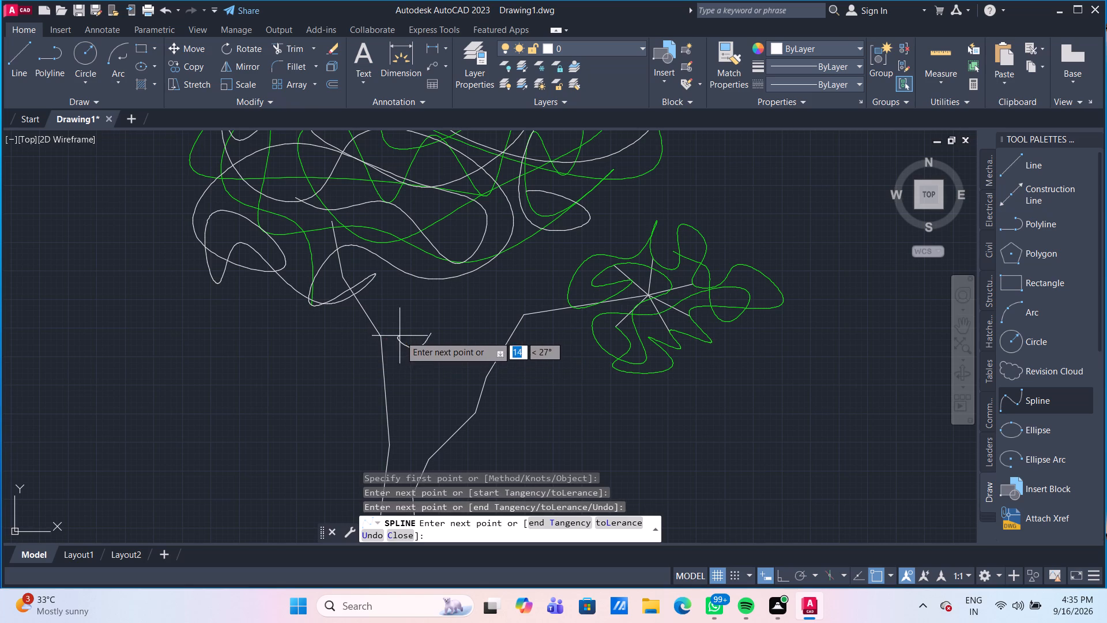
pyautogui.click(432, 345)
pyautogui.click(462, 340)
pyautogui.click(453, 344)
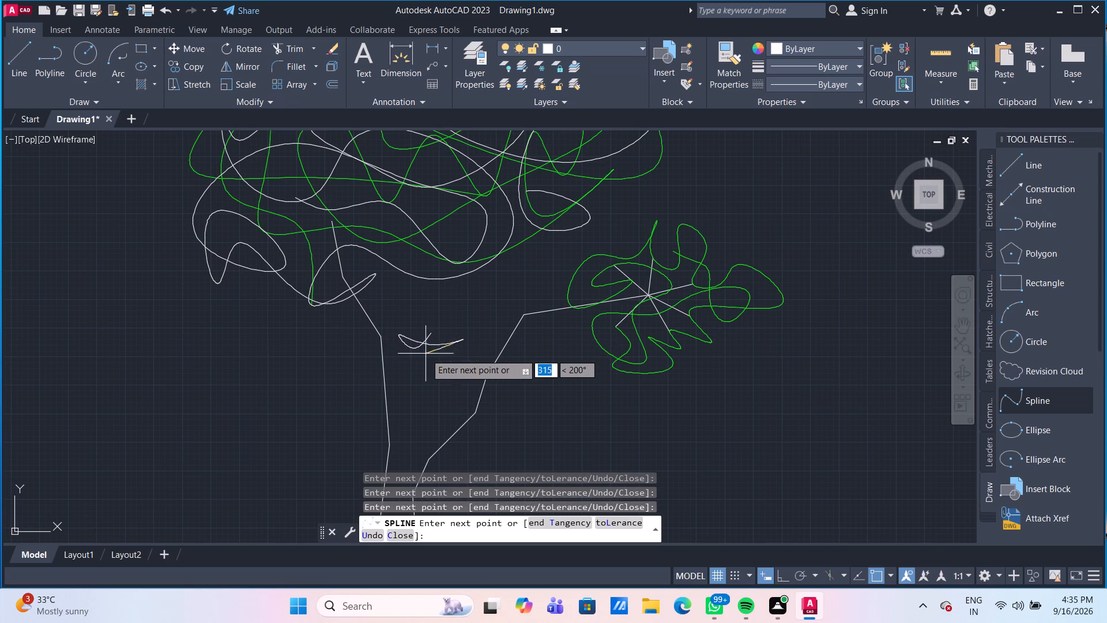
pyautogui.moveTo(425, 355); pyautogui.dragTo(432, 367)
pyautogui.moveTo(444, 367); pyautogui.dragTo(483, 354)
pyautogui.click(517, 351)
pyautogui.click(497, 348)
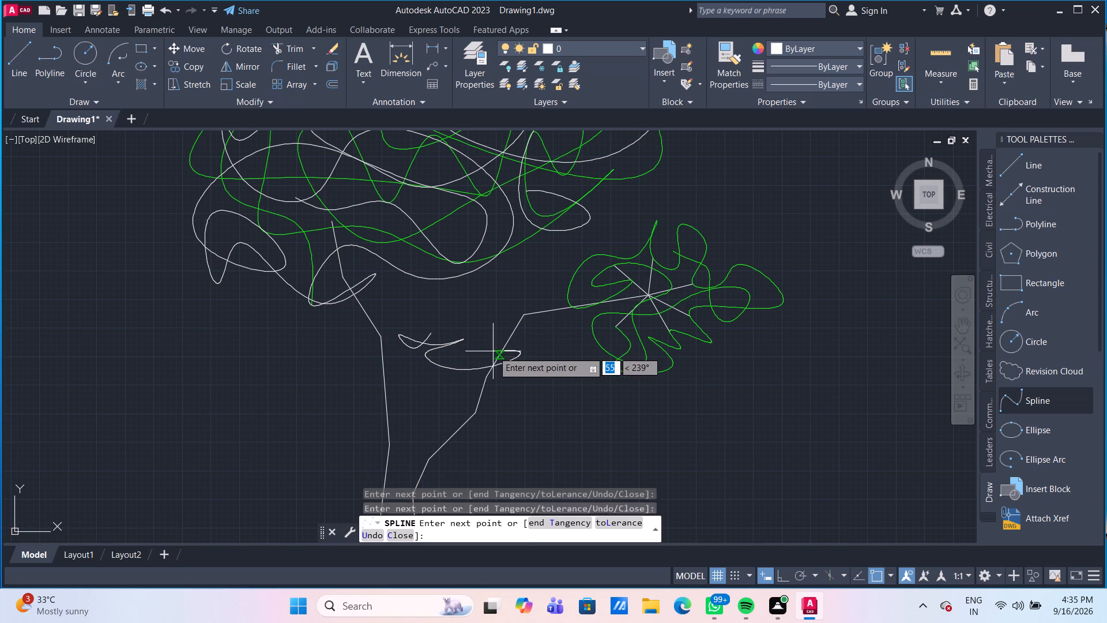
# Continue the spline with a small curl beside the right branch and a row of upward peaks back to the left branch.
pyautogui.click(464, 361)
pyautogui.click(460, 351)
pyautogui.click(466, 346)
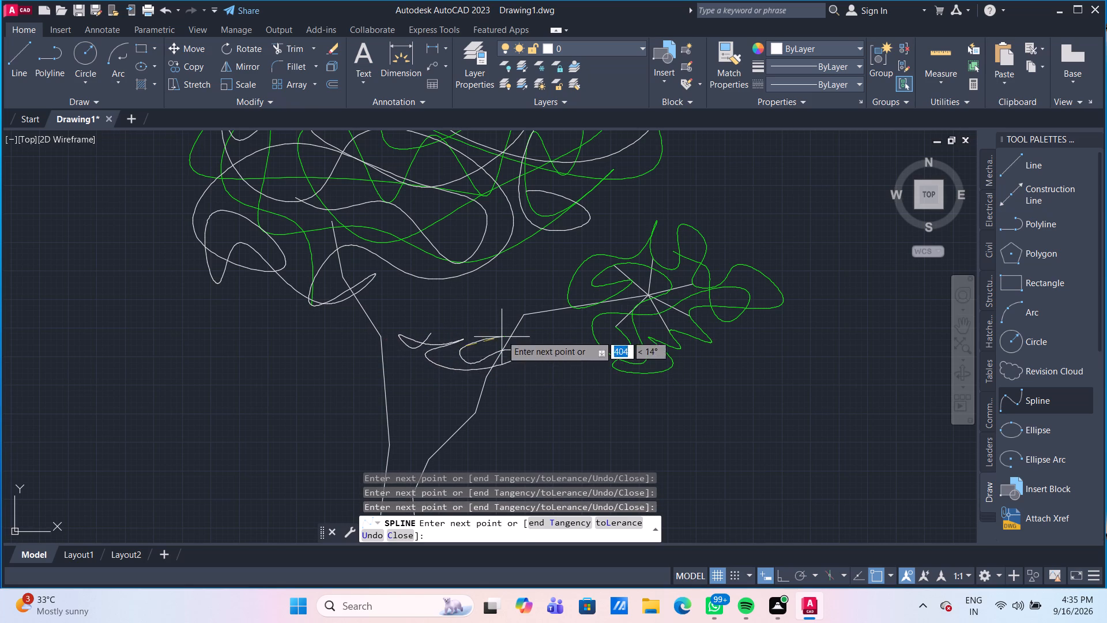
pyautogui.moveTo(502, 335); pyautogui.dragTo(498, 328)
pyautogui.moveTo(481, 300); pyautogui.dragTo(481, 308)
pyautogui.click(478, 325)
pyautogui.moveTo(445, 316); pyautogui.dragTo(446, 330)
pyautogui.click(440, 347)
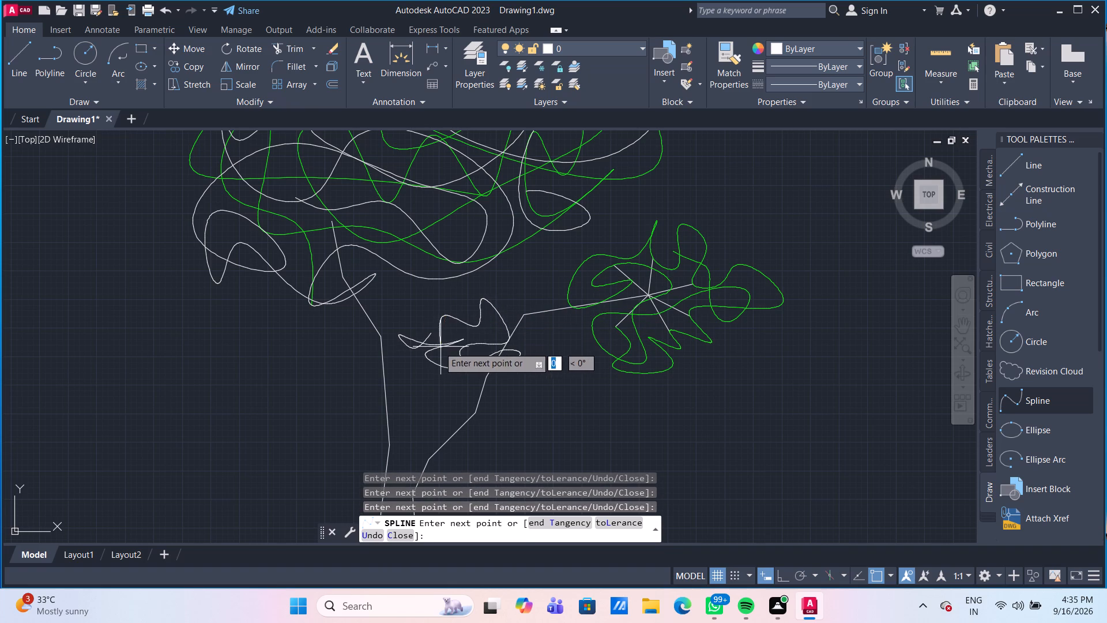
pyautogui.moveTo(411, 316); pyautogui.dragTo(415, 326)
pyautogui.moveTo(412, 362); pyautogui.dragTo(398, 353)
pyautogui.moveTo(368, 336); pyautogui.dragTo(372, 351)
pyautogui.click(374, 367)
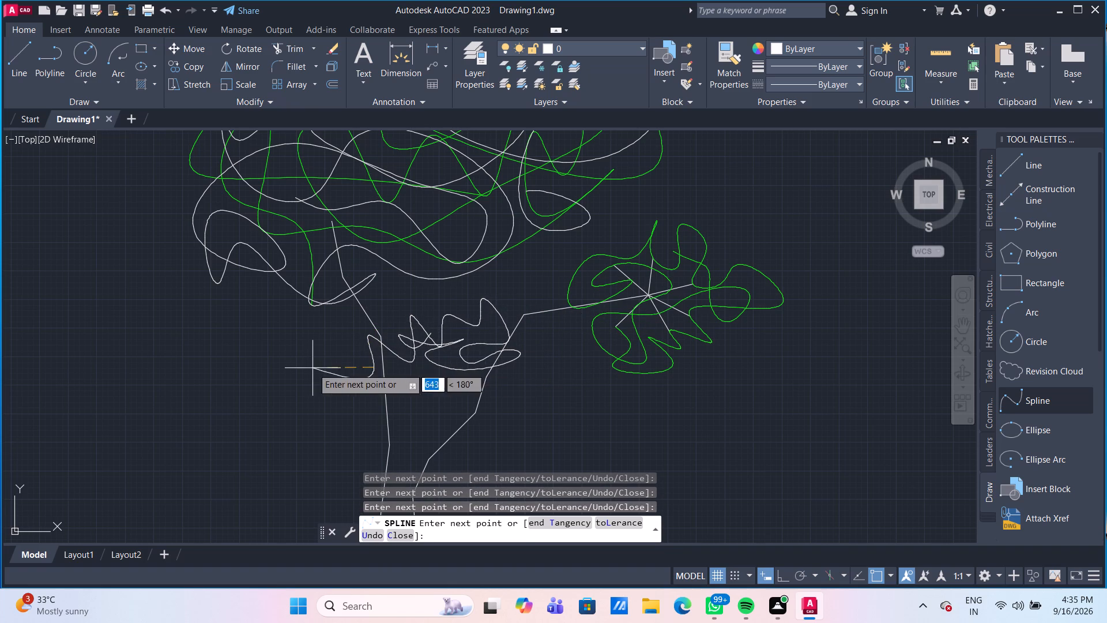
# Continue the spline past the left branch with a pointed lobe, short zigzag peaks and a loop returning across the trunk.
pyautogui.moveTo(312, 369); pyautogui.dragTo(329, 377)
pyautogui.click(340, 387)
pyautogui.click(344, 354)
pyautogui.click(359, 384)
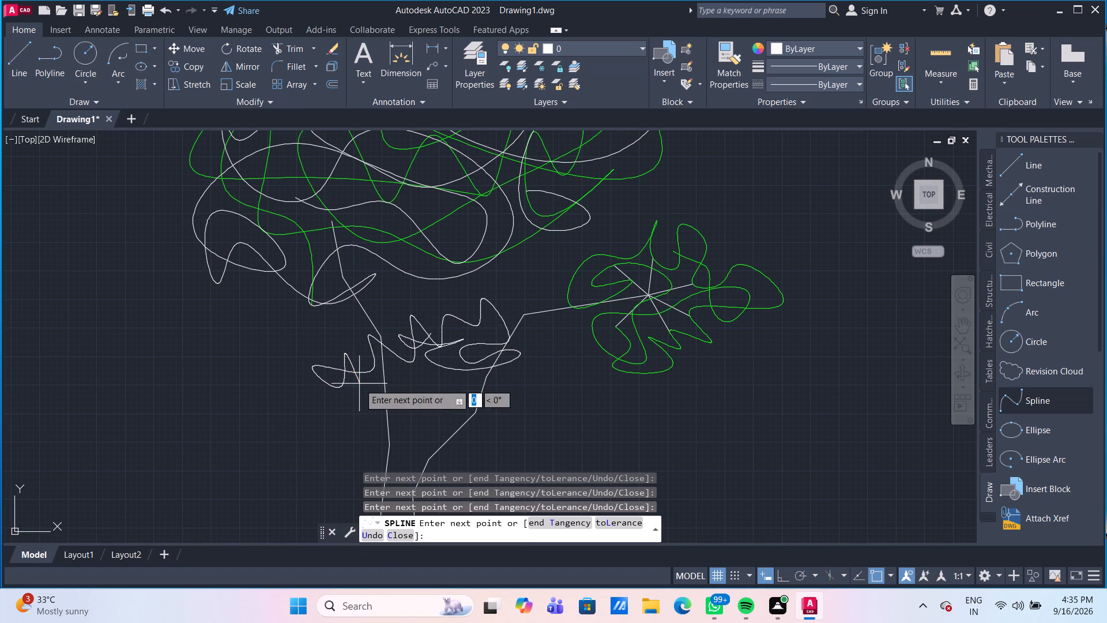
pyautogui.moveTo(361, 347); pyautogui.dragTo(377, 371)
pyautogui.click(398, 400)
pyautogui.click(402, 378)
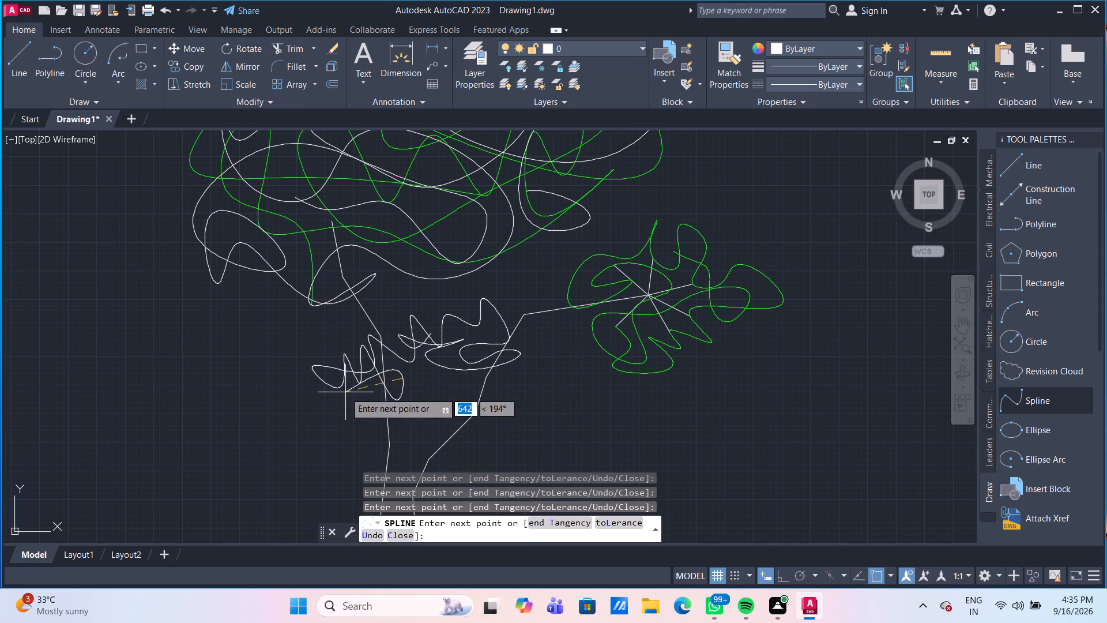
pyautogui.click(345, 393)
pyautogui.click(393, 386)
pyautogui.click(434, 397)
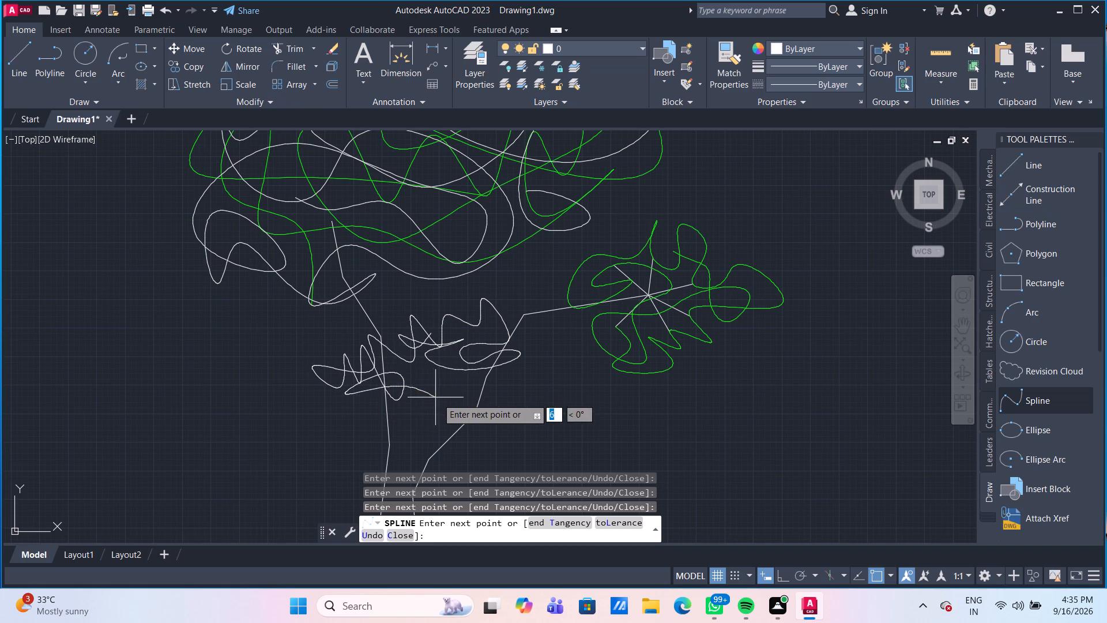
# Continue the spline along the cluster's lower edge to a lobe outside the right branch, looping back through its middle.
pyautogui.click(514, 406)
pyautogui.click(547, 376)
pyautogui.click(514, 383)
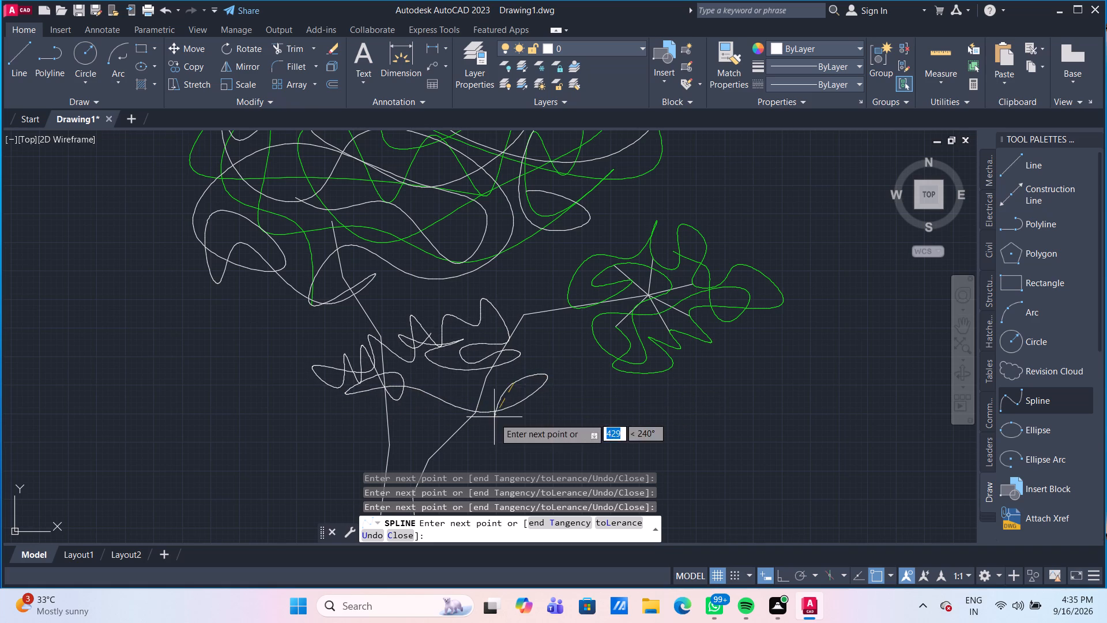
pyautogui.click(498, 421)
pyautogui.click(438, 398)
pyautogui.click(467, 376)
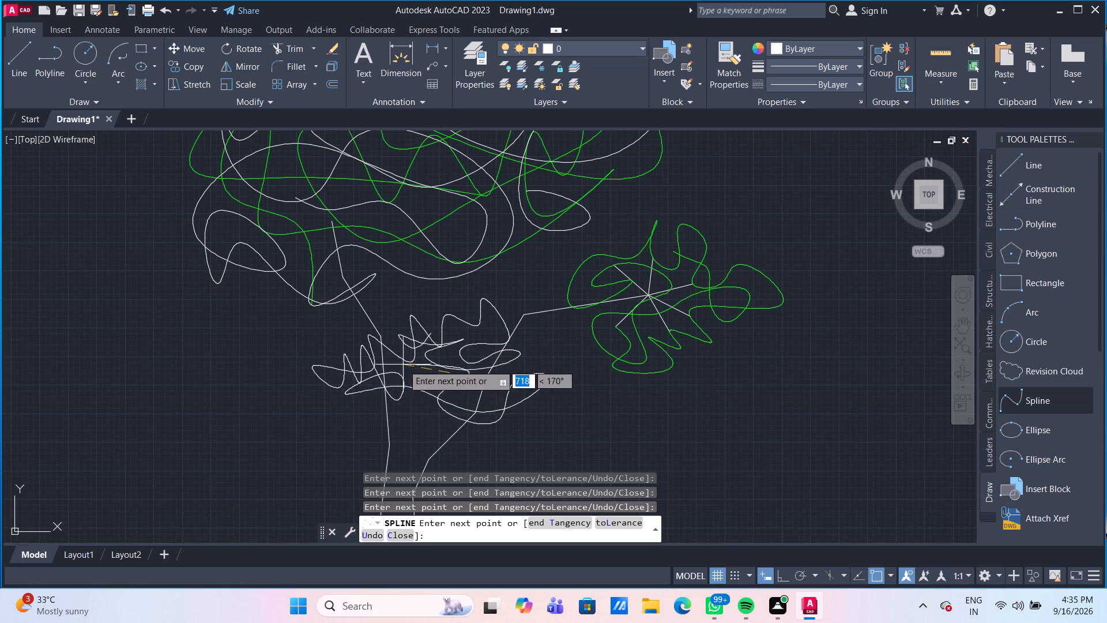
pyautogui.moveTo(419, 371); pyautogui.dragTo(424, 373)
pyautogui.moveTo(493, 329); pyautogui.dragTo(497, 339)
pyautogui.moveTo(503, 369); pyautogui.dragTo(489, 383)
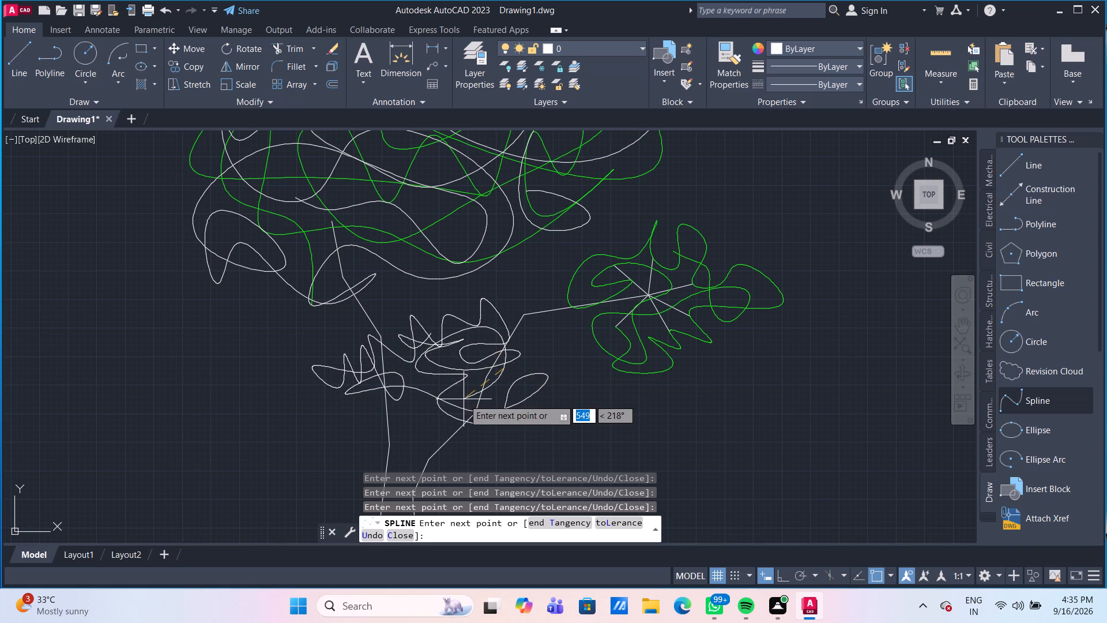
# Finish the spline with small lobes and a downward spike at the cluster's lower edge, ending beside the right-hand lobe.
pyautogui.click(461, 399)
pyautogui.moveTo(416, 374); pyautogui.dragTo(430, 384)
pyautogui.click(449, 414)
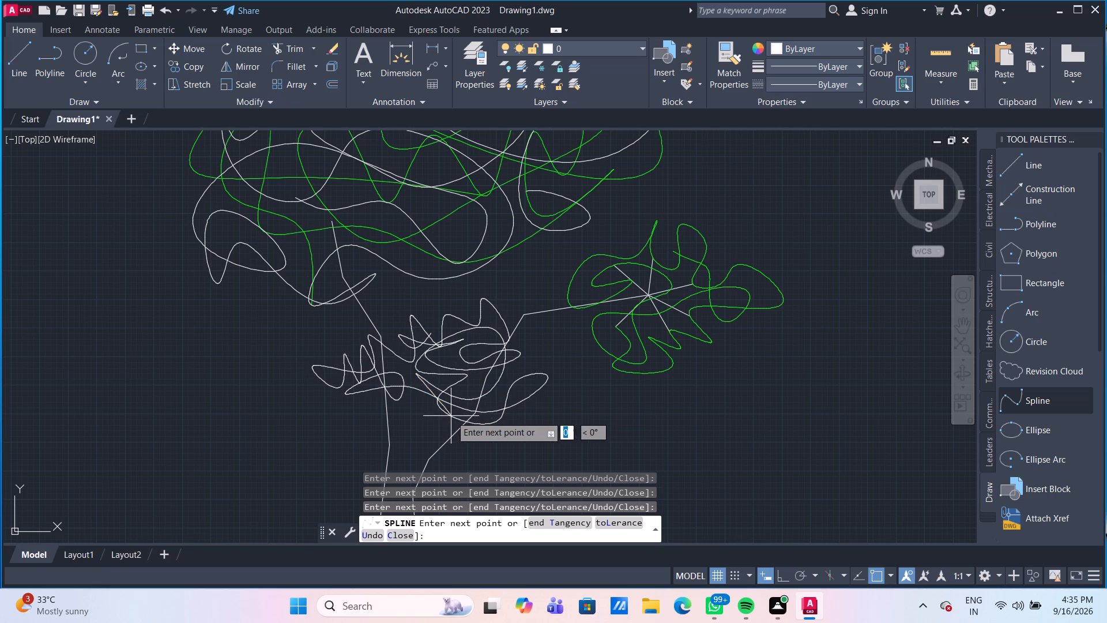
pyautogui.click(455, 416)
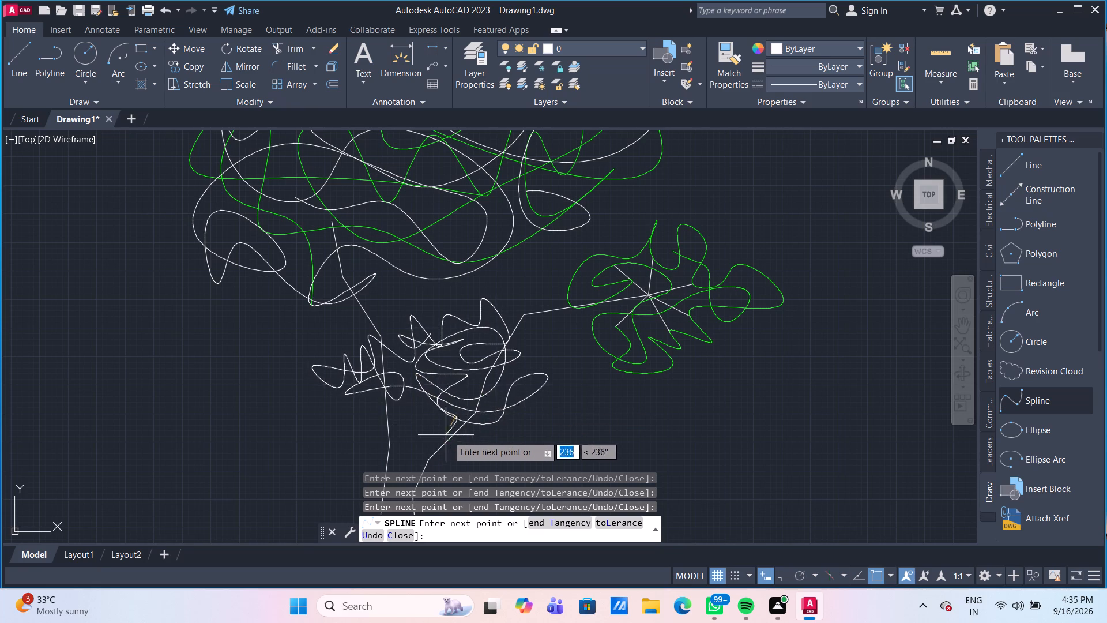
pyautogui.moveTo(463, 440); pyautogui.dragTo(468, 436)
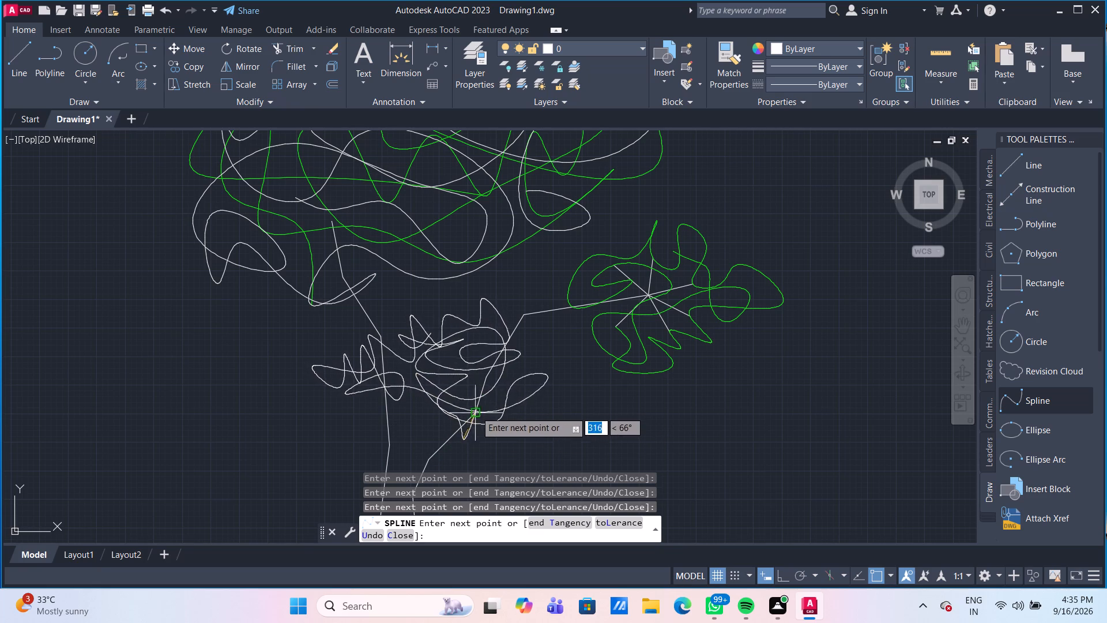
pyautogui.click(473, 386)
pyautogui.click(519, 413)
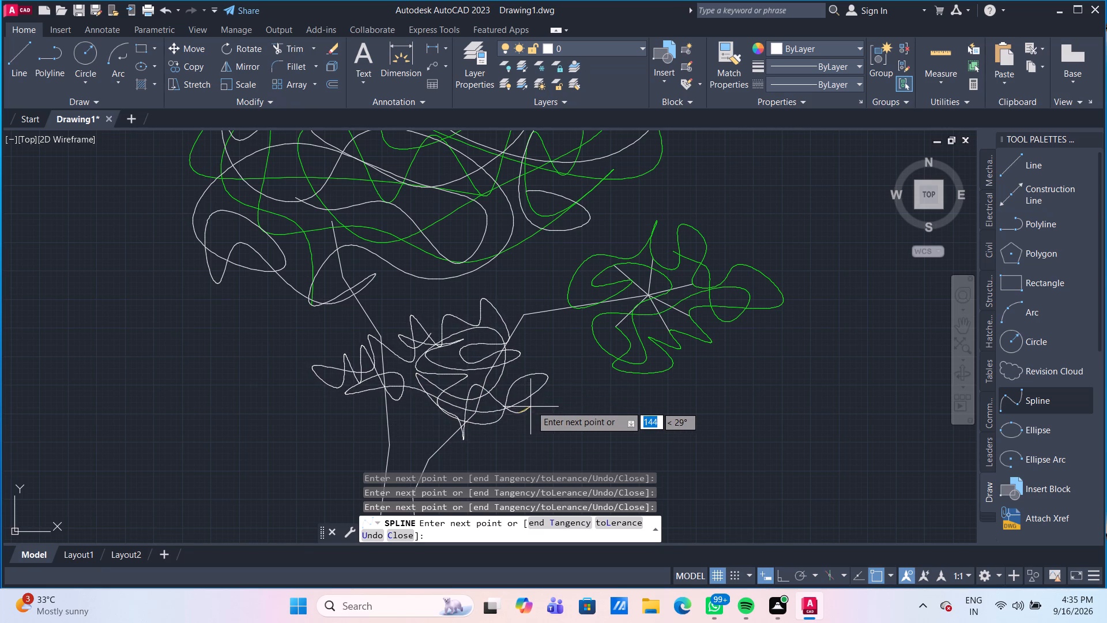
pyautogui.click(524, 398)
pyautogui.press('Return')
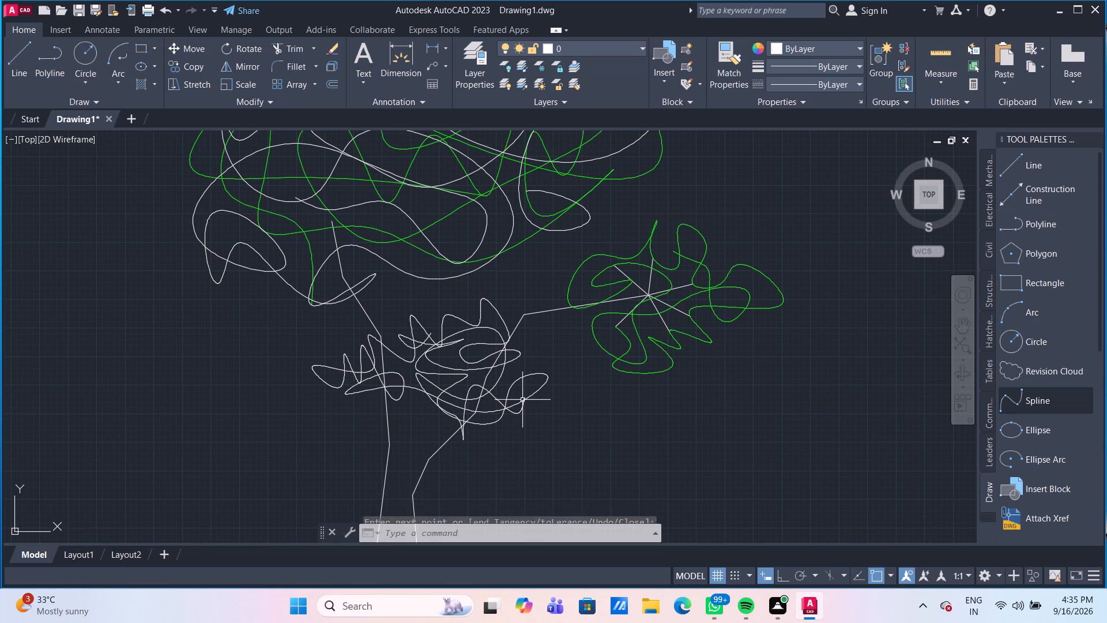
# Start another foliage spline left of the trunk, with a small zigzag, a tall lobe near the trunk and a lobe at the far left.
pyautogui.scroll(-2, 518, 399)
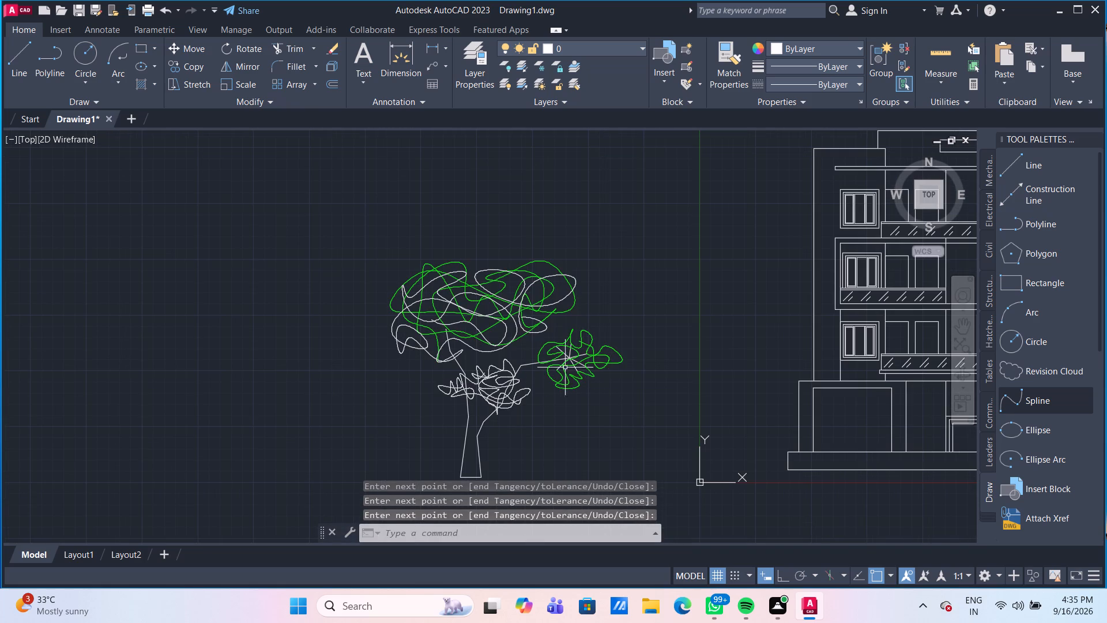
pyautogui.moveTo(554, 429); pyautogui.dragTo(549, 380, button='middle')
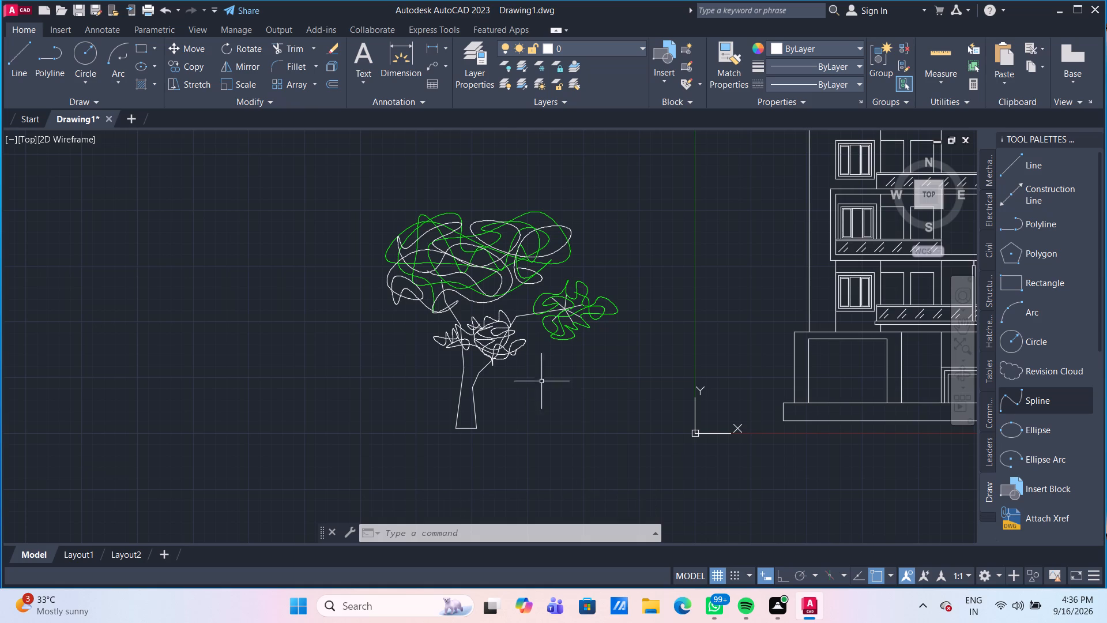
pyautogui.scroll(2, 461, 371)
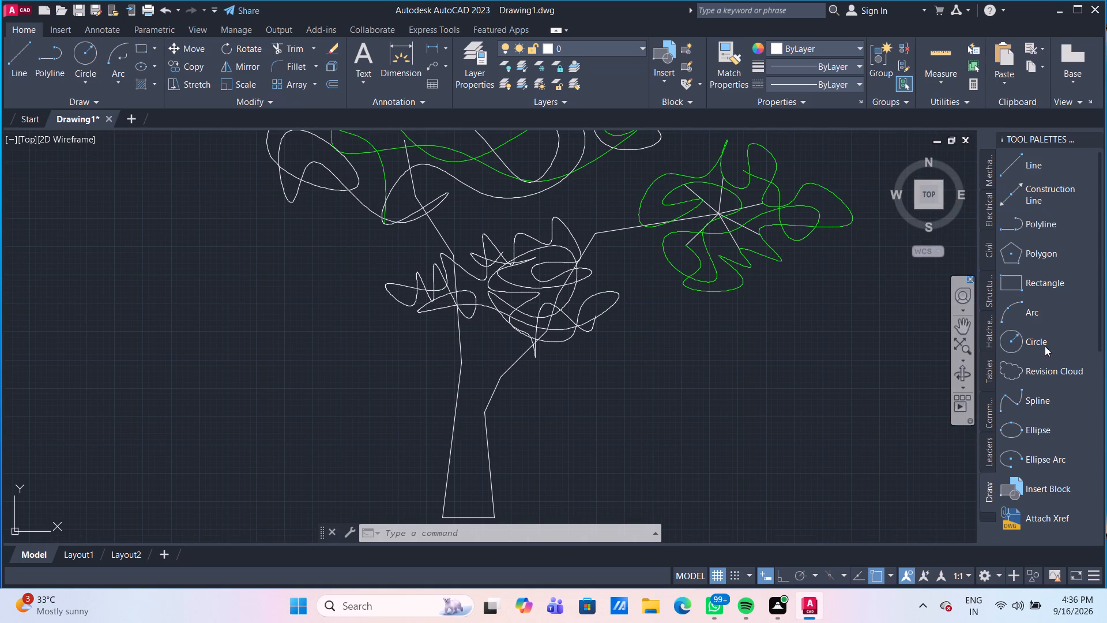
pyautogui.click(1030, 401)
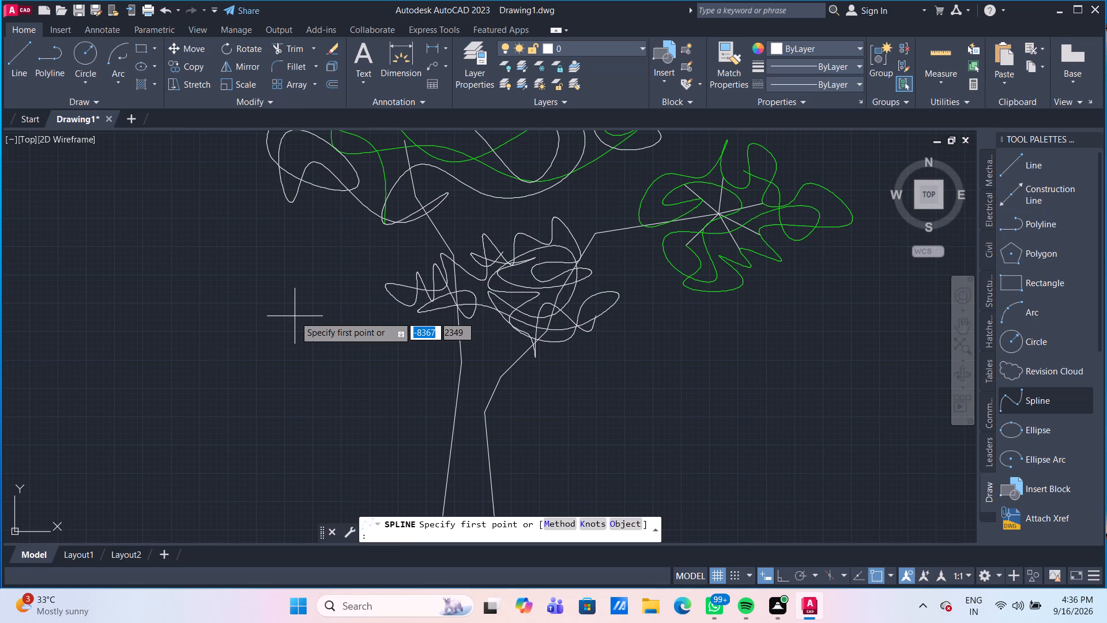
pyautogui.moveTo(295, 316); pyautogui.dragTo(300, 321)
pyautogui.click(327, 324)
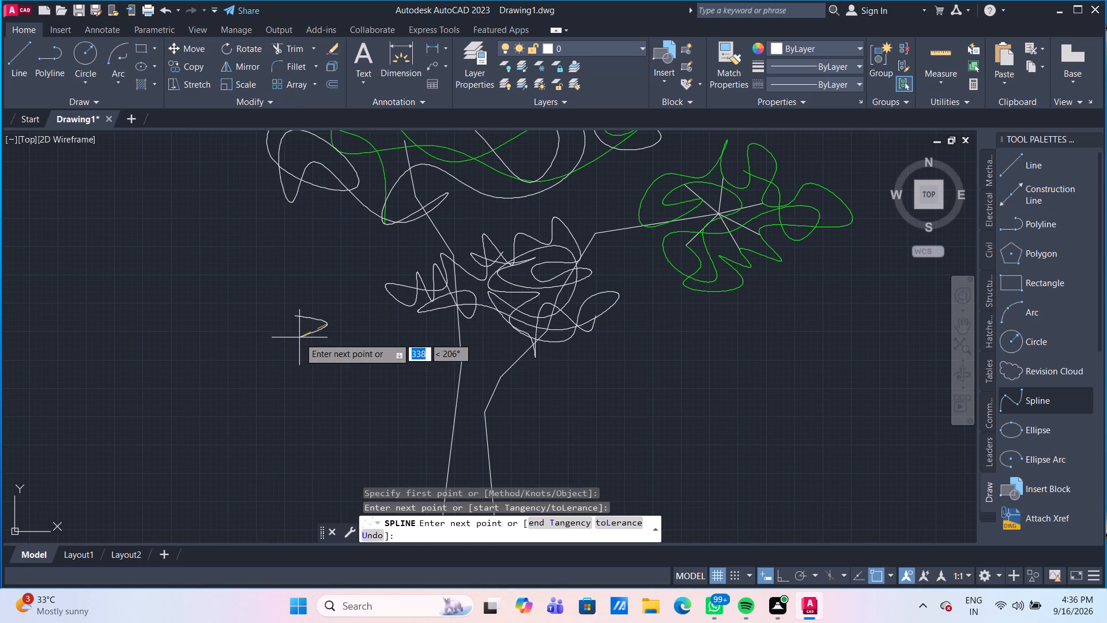
pyautogui.click(299, 337)
pyautogui.click(337, 342)
pyautogui.moveTo(389, 333); pyautogui.dragTo(386, 321)
pyautogui.moveTo(372, 292); pyautogui.dragTo(365, 305)
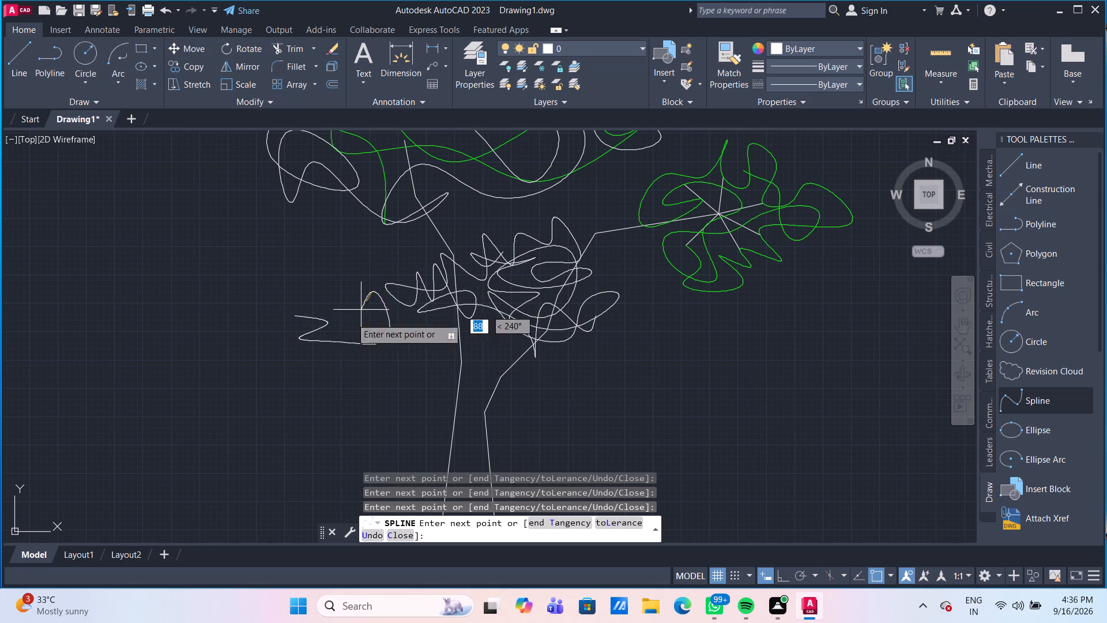
pyautogui.moveTo(334, 342); pyautogui.dragTo(323, 353)
pyautogui.click(298, 363)
pyautogui.moveTo(208, 318); pyautogui.dragTo(281, 354)
pyautogui.moveTo(281, 353); pyautogui.dragTo(281, 374)
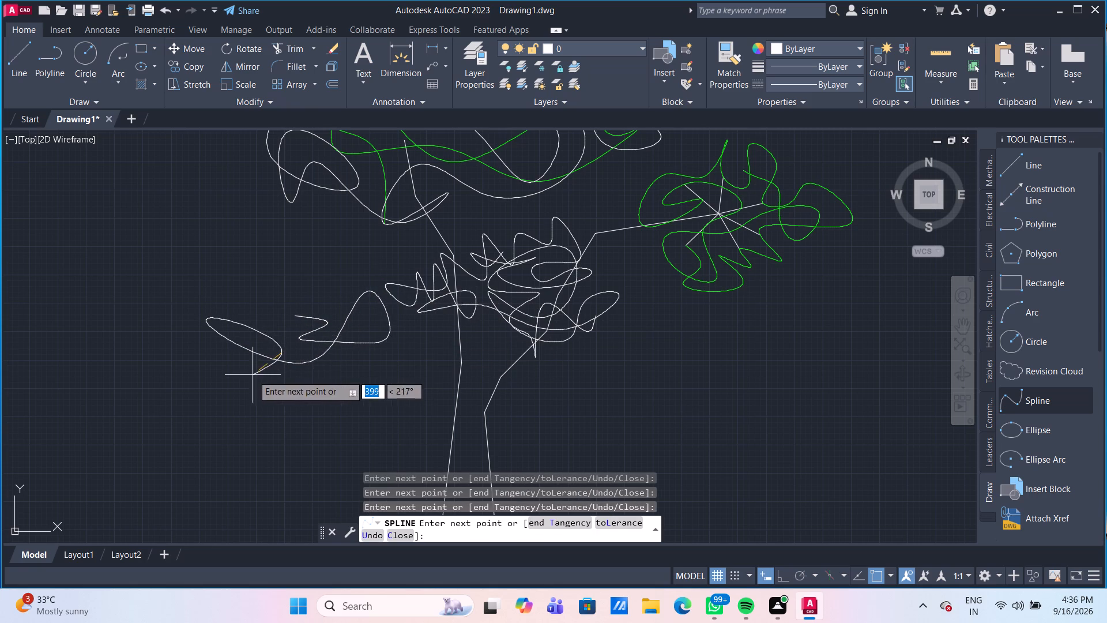
# Continue the spline with a tall lobe on the new cluster's left side, a deep lower curve and a narrow peak near the trunk.
pyautogui.click(251, 375)
pyautogui.click(265, 294)
pyautogui.click(281, 336)
pyautogui.click(304, 396)
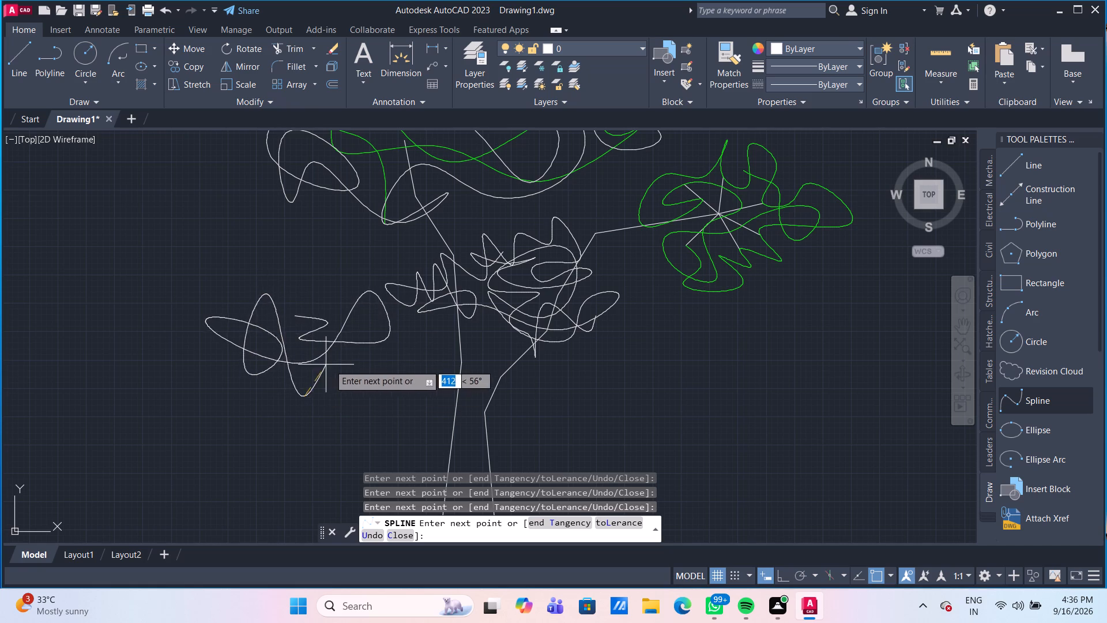
pyautogui.click(369, 365)
pyautogui.click(364, 315)
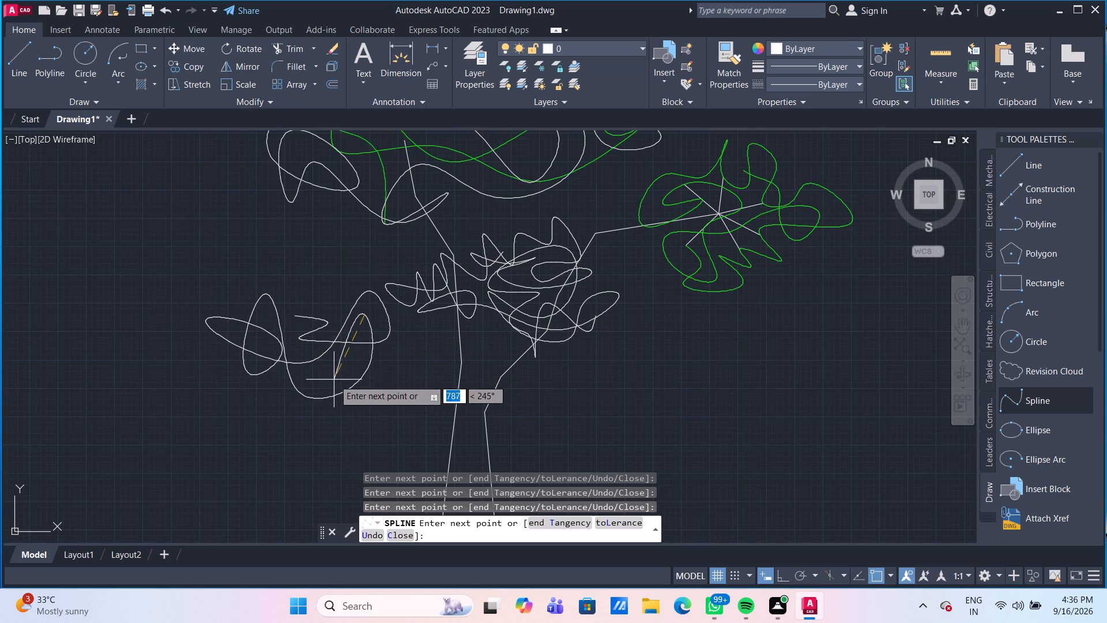
pyautogui.moveTo(355, 403); pyautogui.dragTo(351, 398)
pyautogui.click(330, 364)
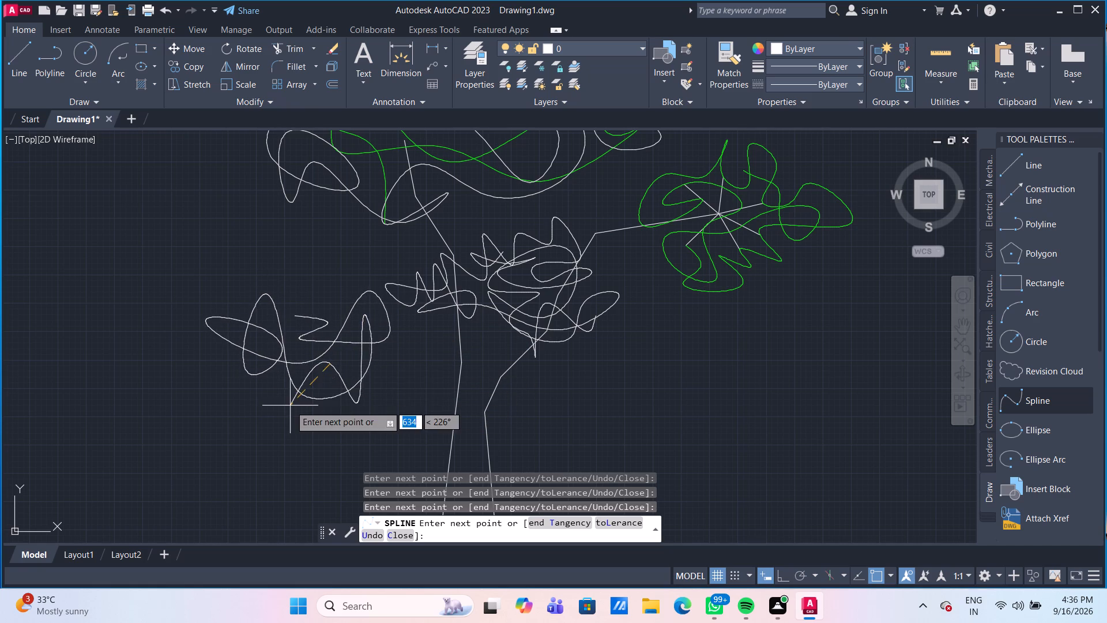
# Continue the foliage spline left of the trunk with a lobe at its lower left and a tall rounded lobe at its top middle.
pyautogui.moveTo(290, 406); pyautogui.dragTo(288, 399)
pyautogui.moveTo(275, 367); pyautogui.dragTo(292, 369)
pyautogui.click(336, 308)
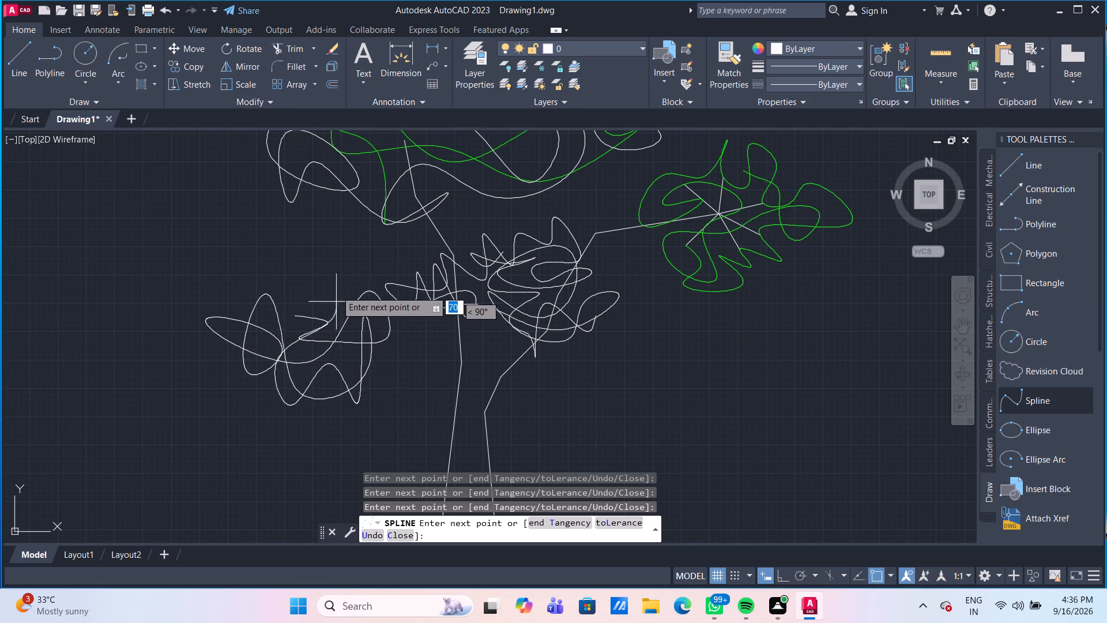
pyautogui.moveTo(311, 281); pyautogui.dragTo(310, 290)
pyautogui.moveTo(289, 318); pyautogui.dragTo(307, 336)
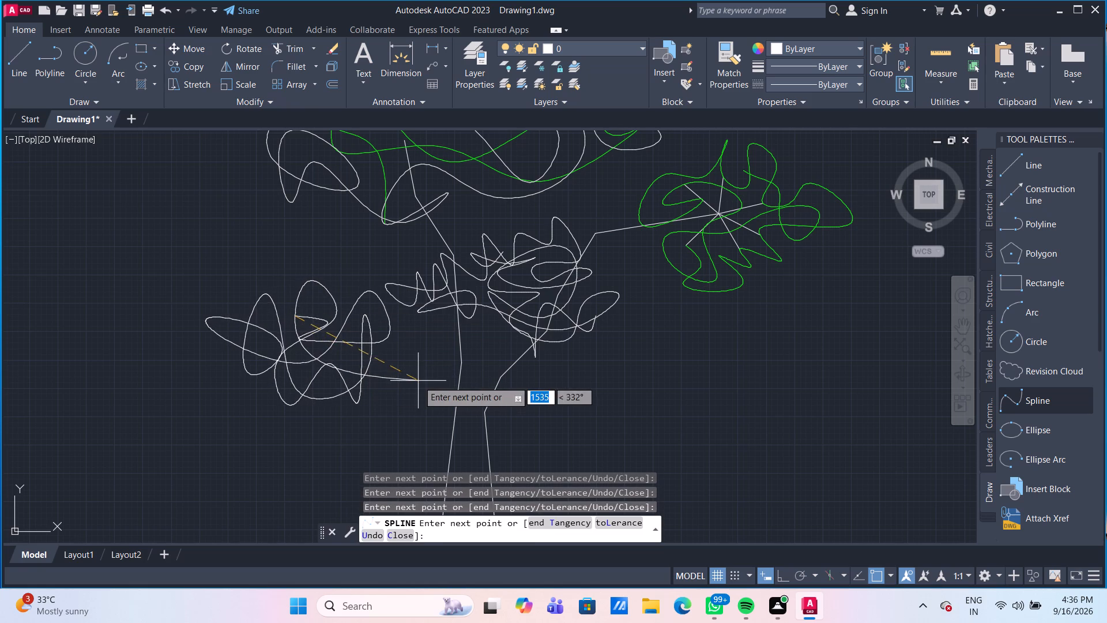
# Finish the spline with a low rounded lobe toward the trunk, a small inner peak and a pointed lobe reaching the trunk.
pyautogui.click(418, 381)
pyautogui.click(418, 363)
pyautogui.click(371, 396)
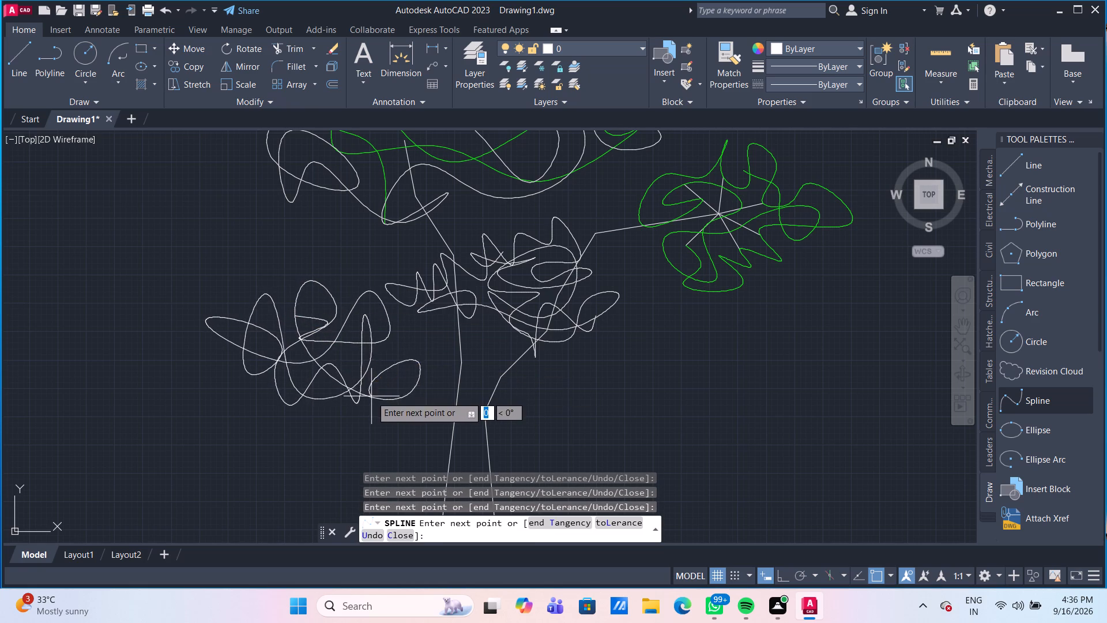
pyautogui.moveTo(382, 352); pyautogui.dragTo(390, 367)
pyautogui.click(400, 385)
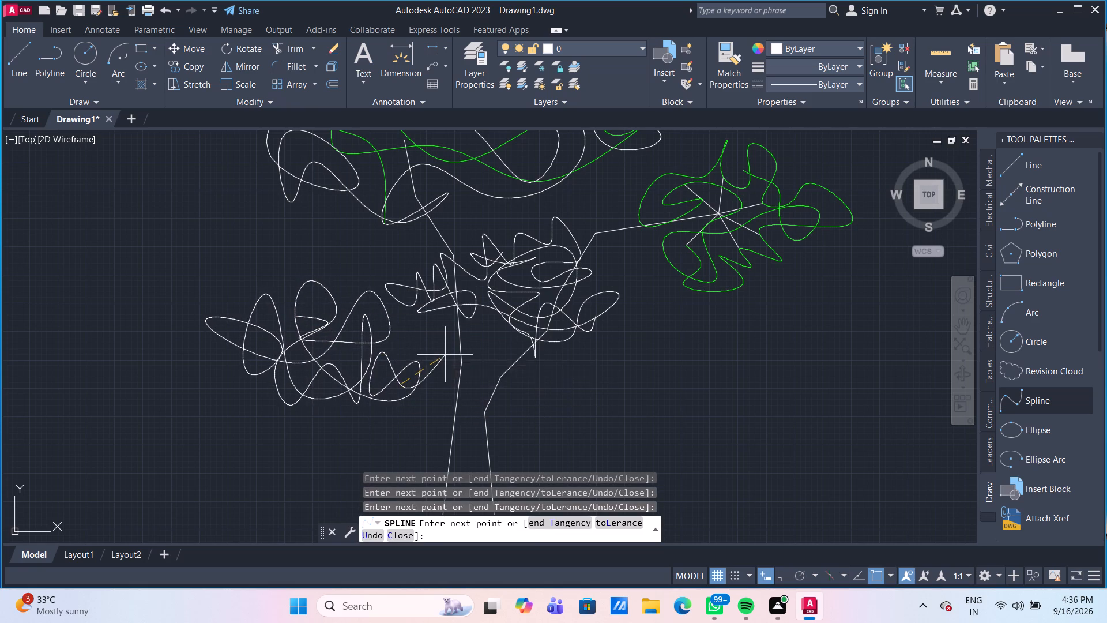
pyautogui.click(445, 355)
pyautogui.click(394, 348)
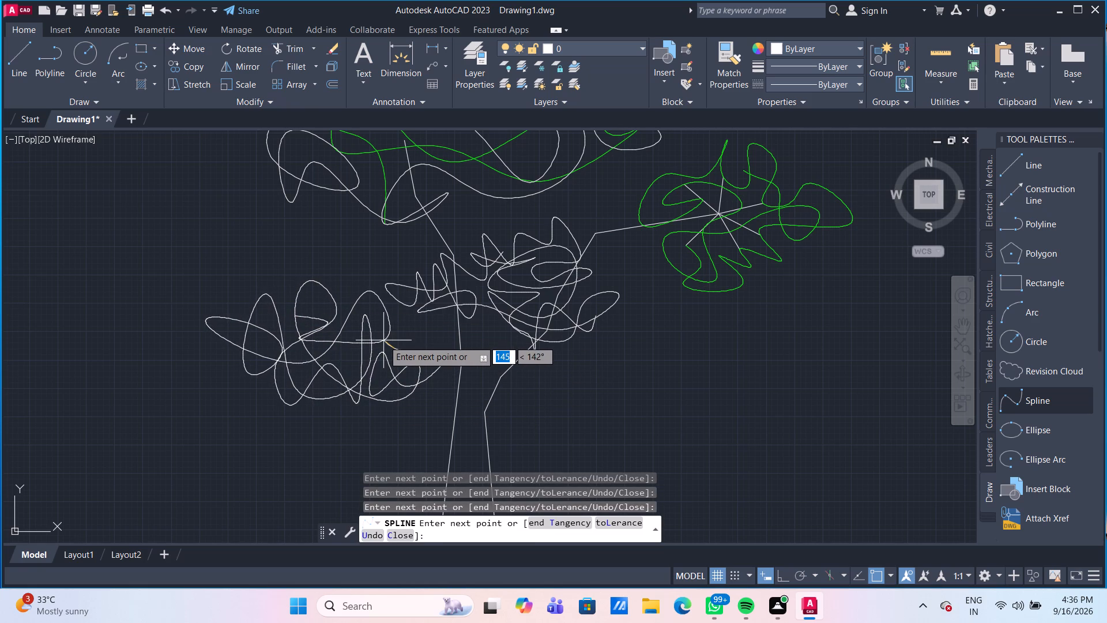
pyautogui.click(383, 340)
pyautogui.press('Return')
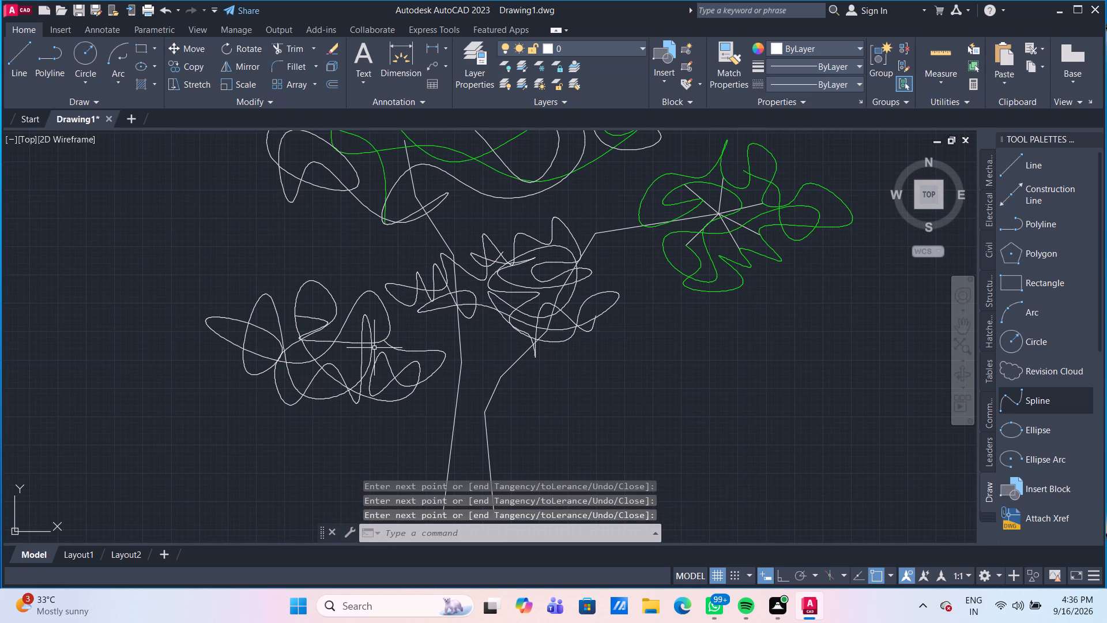
# Move the new foliage spline up and to the left, clear of the trunk.
pyautogui.moveTo(474, 383); pyautogui.dragTo(417, 290, button='middle')
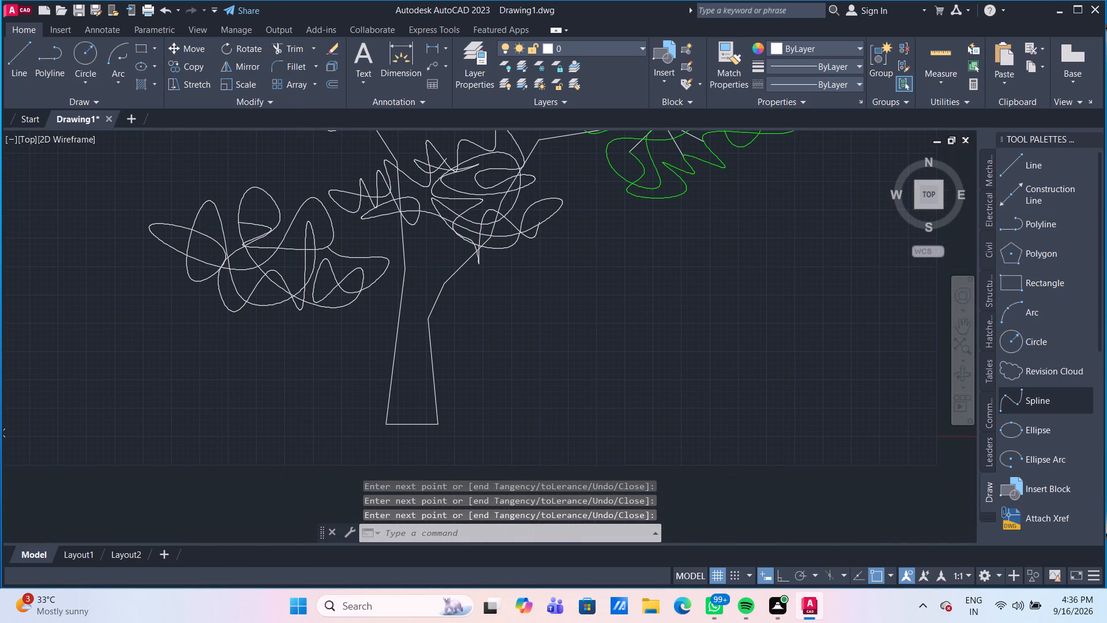
pyautogui.moveTo(411, 346); pyautogui.dragTo(423, 403, button='middle')
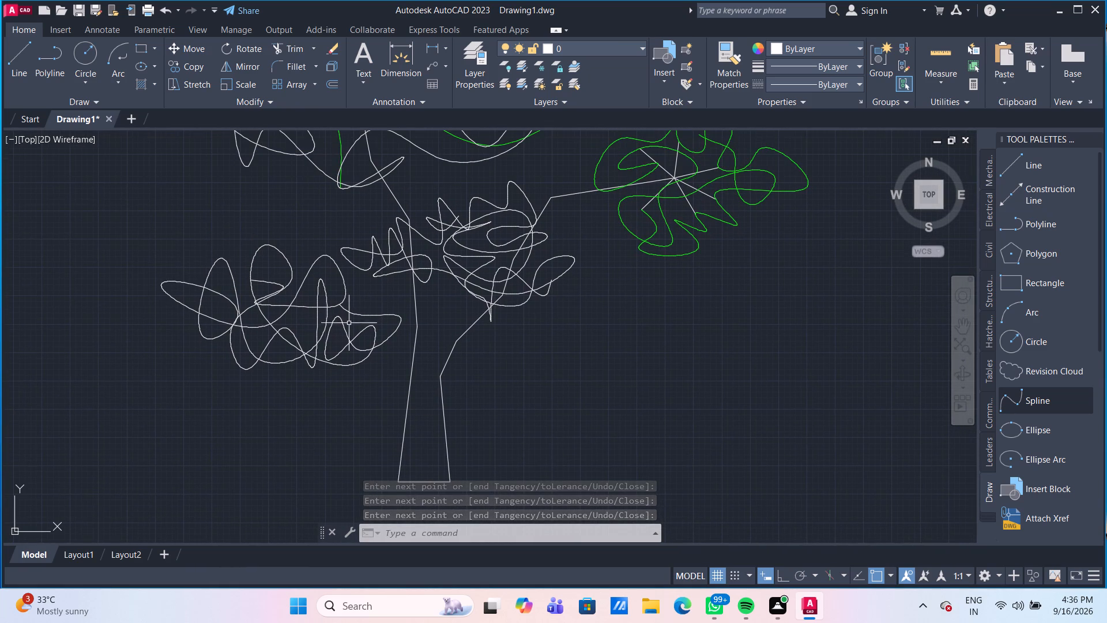
pyautogui.click(308, 309)
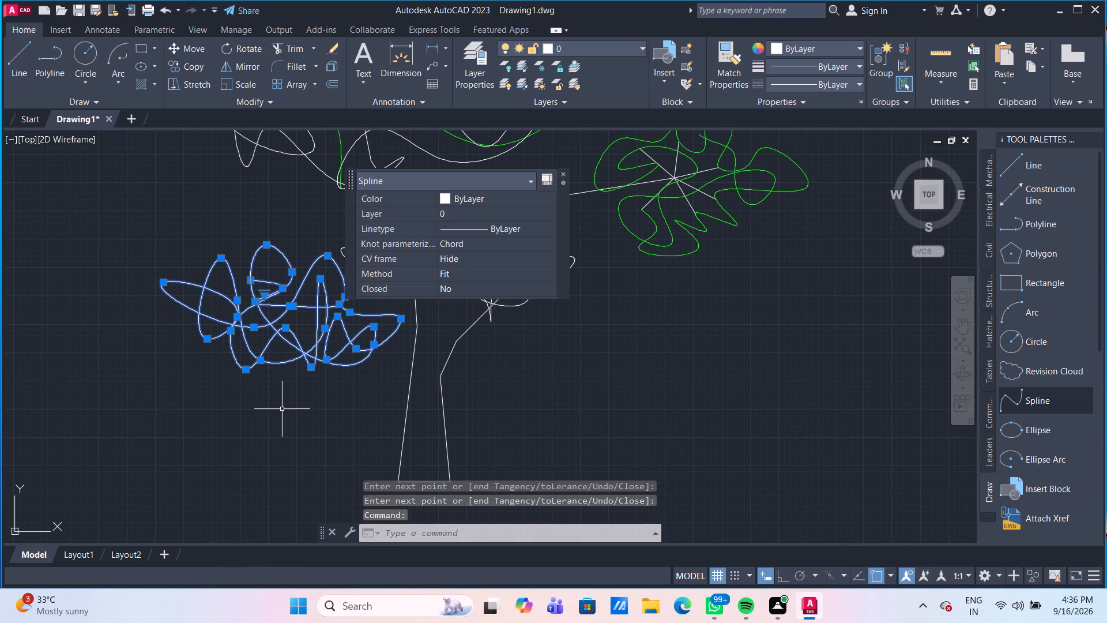
pyautogui.press('m')
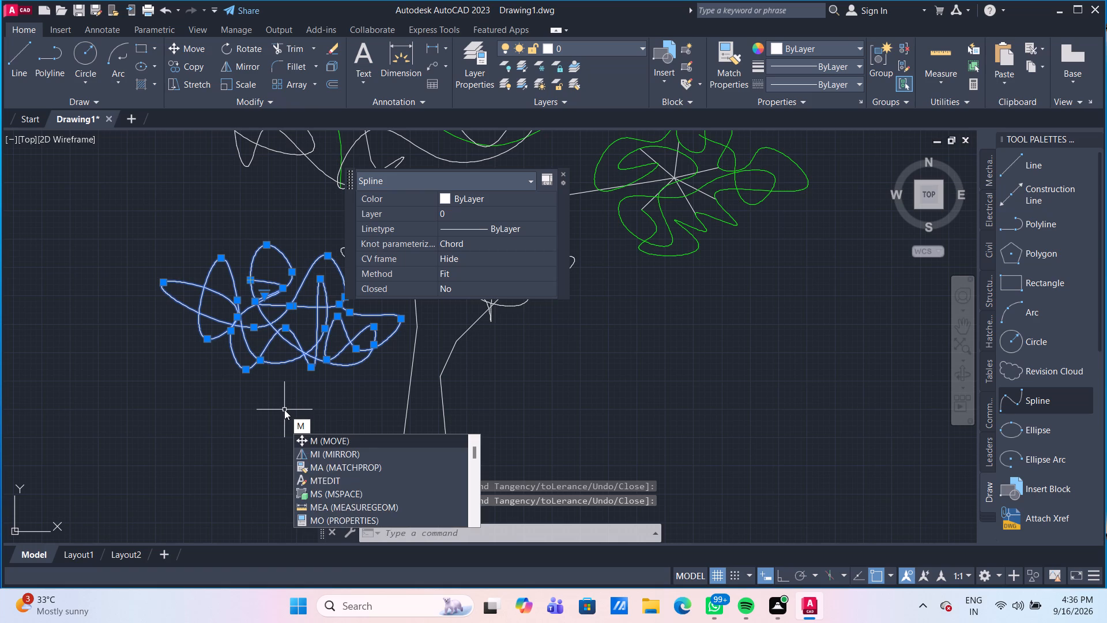
pyautogui.press('Return')
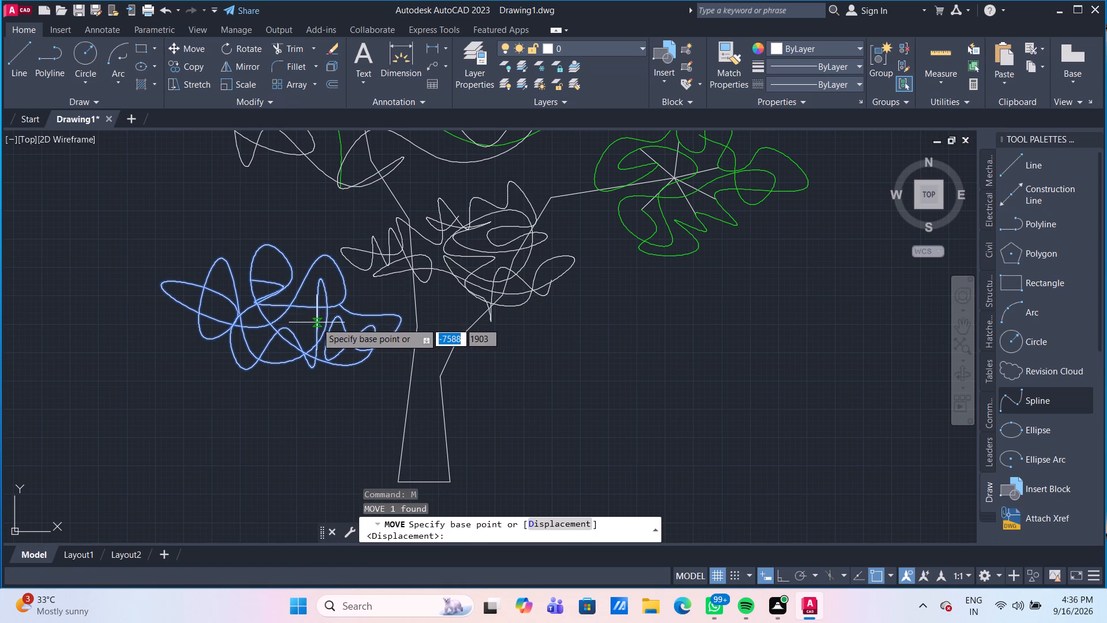
pyautogui.click(317, 322)
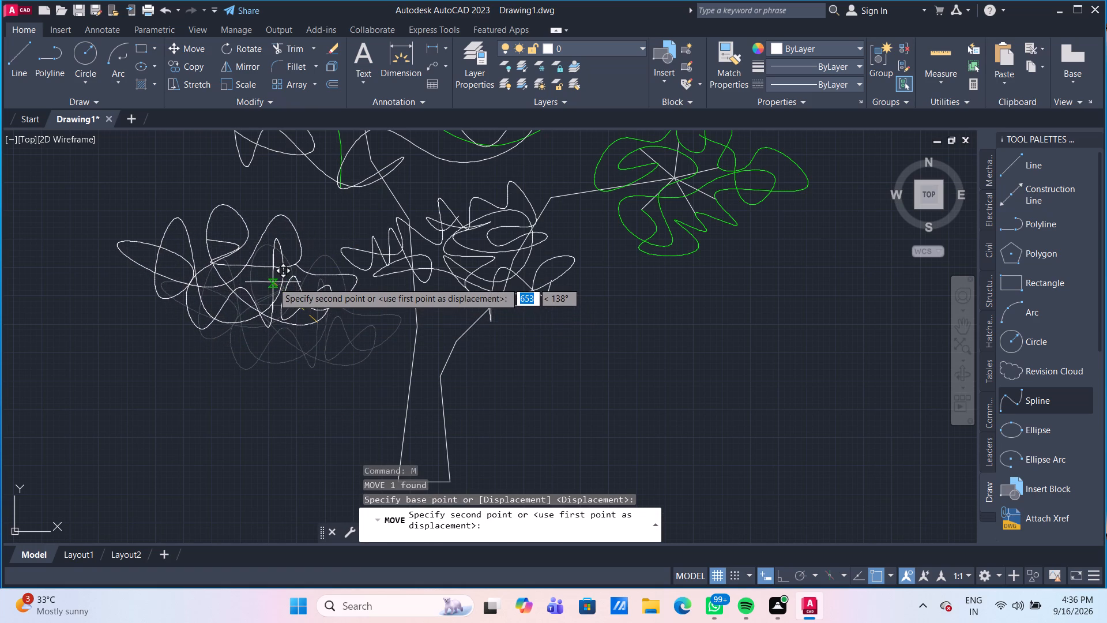
pyautogui.click(244, 273)
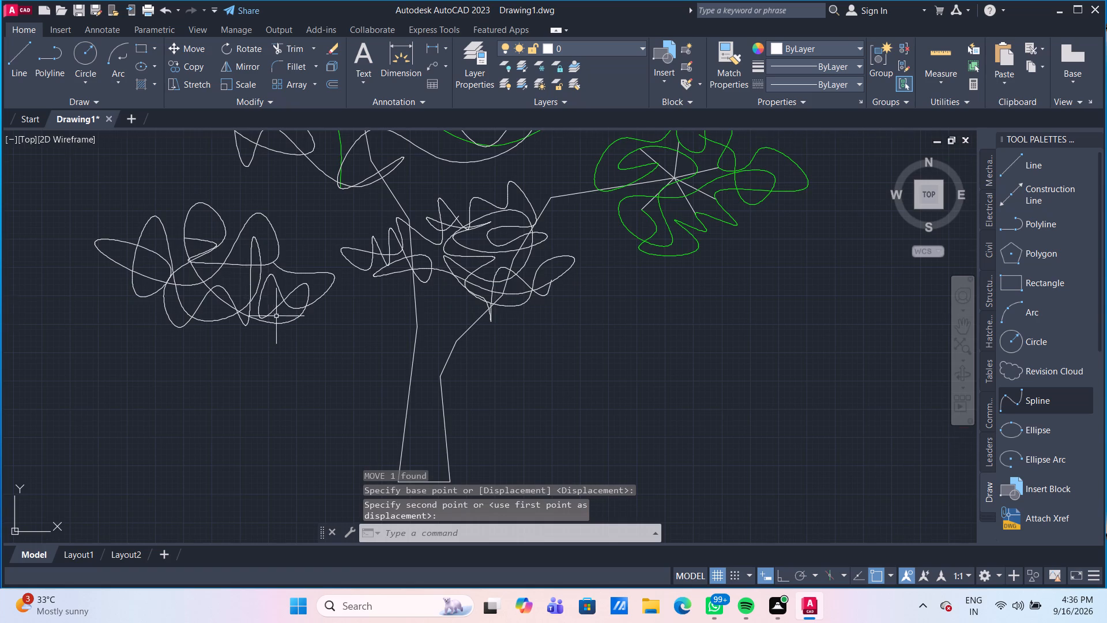
# Stretch the base of the tree trunk downward by about 432 units.
pyautogui.scroll(-2, 277, 317)
pyautogui.scroll(2, 364, 393)
pyautogui.scroll(-1, 364, 393)
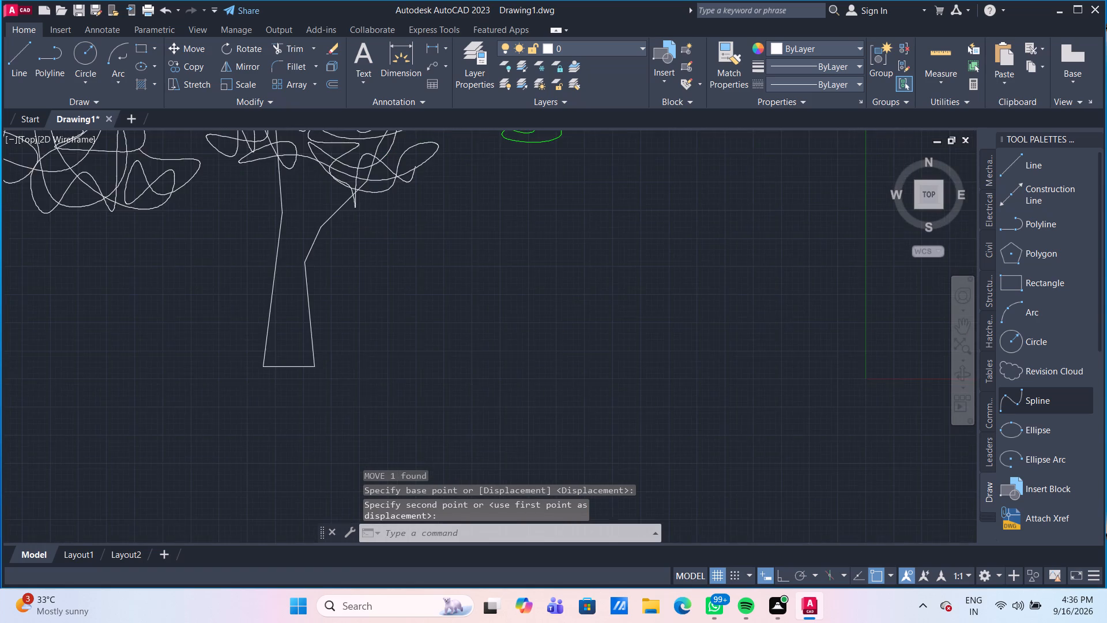
pyautogui.click(364, 392)
pyautogui.click(291, 362)
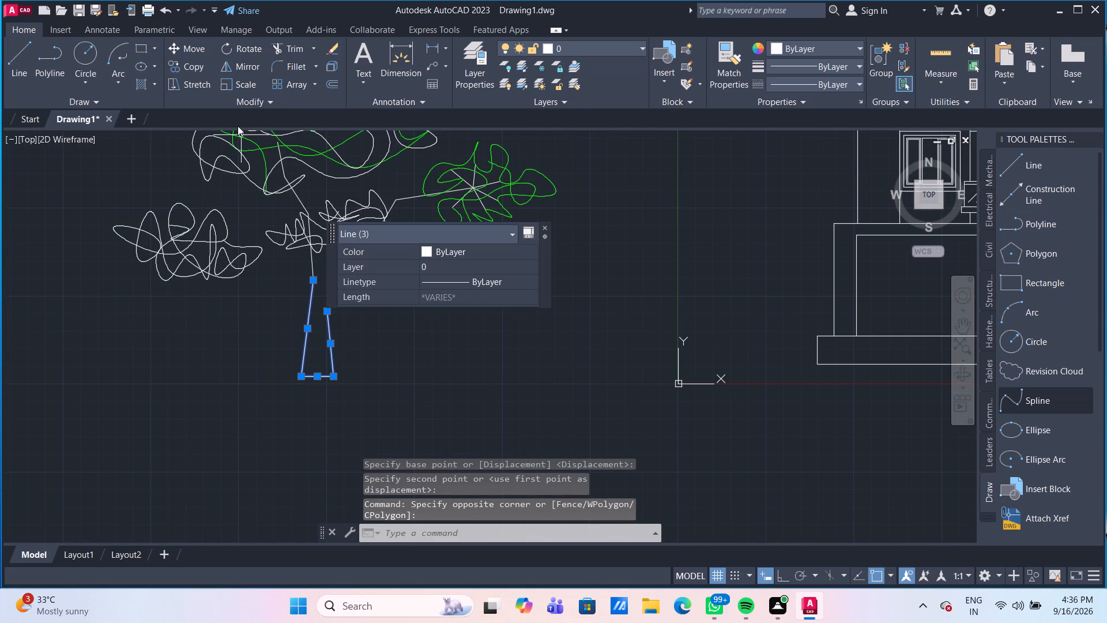
pyautogui.click(207, 80)
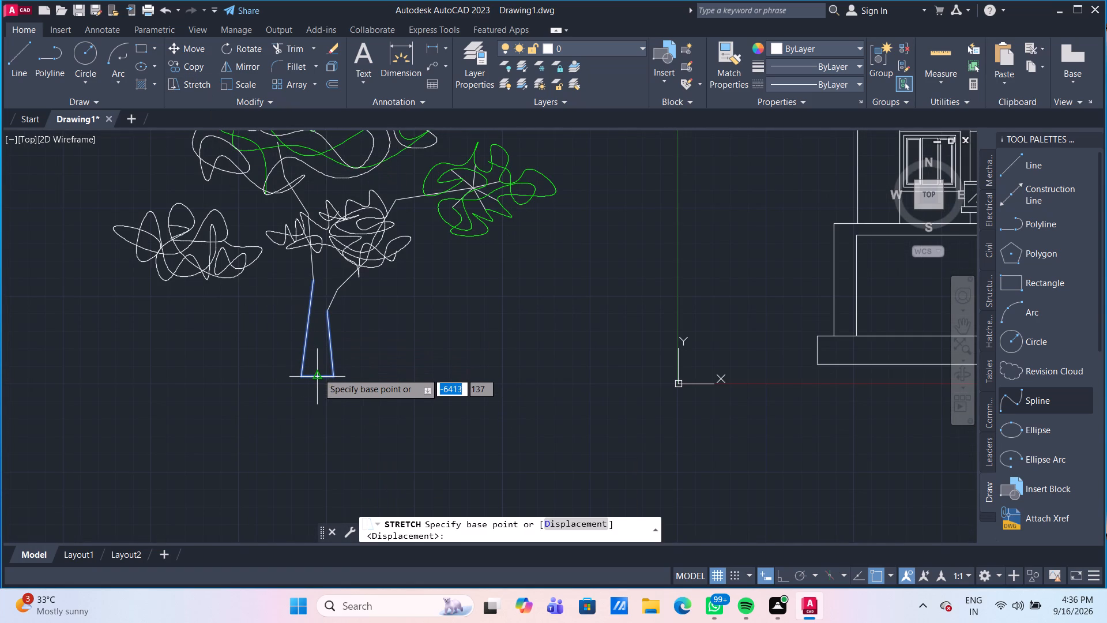
pyautogui.click(319, 378)
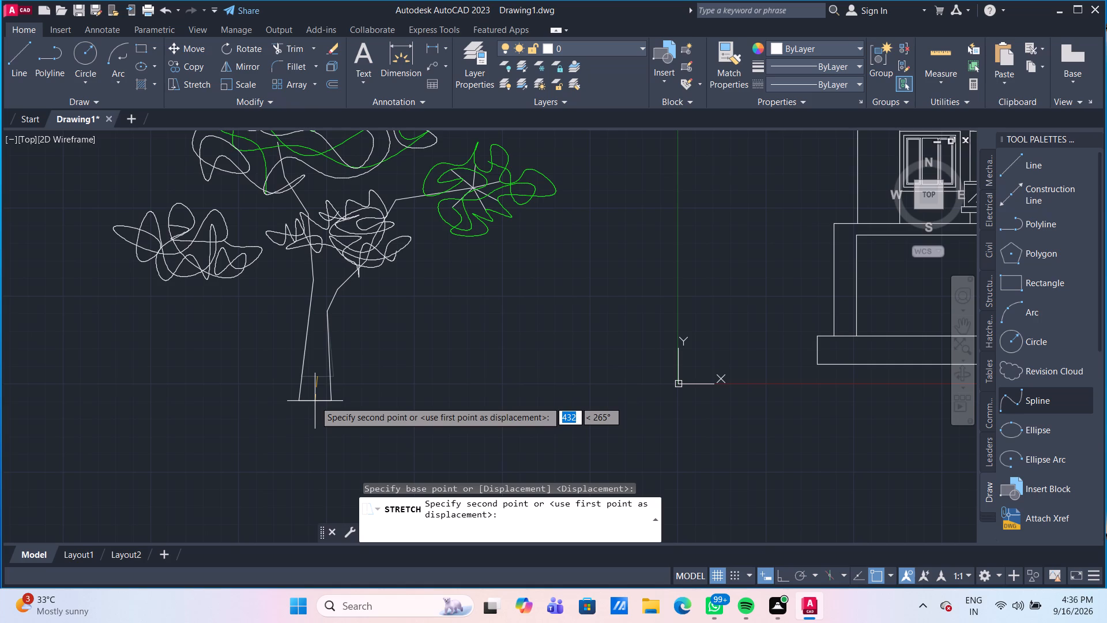
pyautogui.click(315, 401)
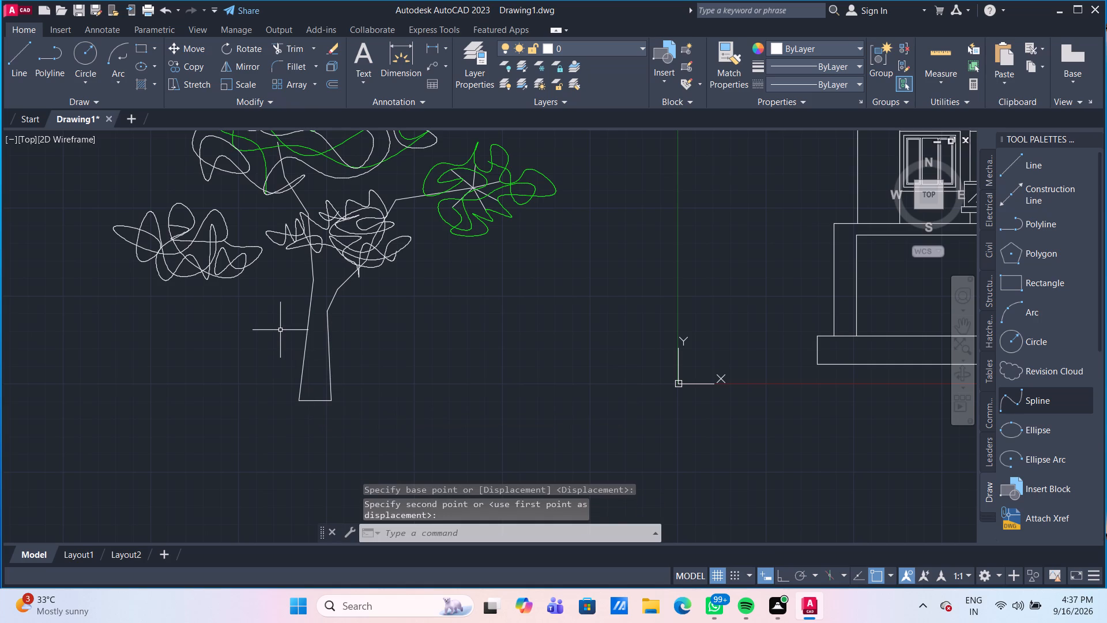
# Draw the lower edge of a left branch as three connected lines from the left foliage cluster's bottom to the trunk.
pyautogui.moveTo(288, 320); pyautogui.dragTo(302, 354, button='middle')
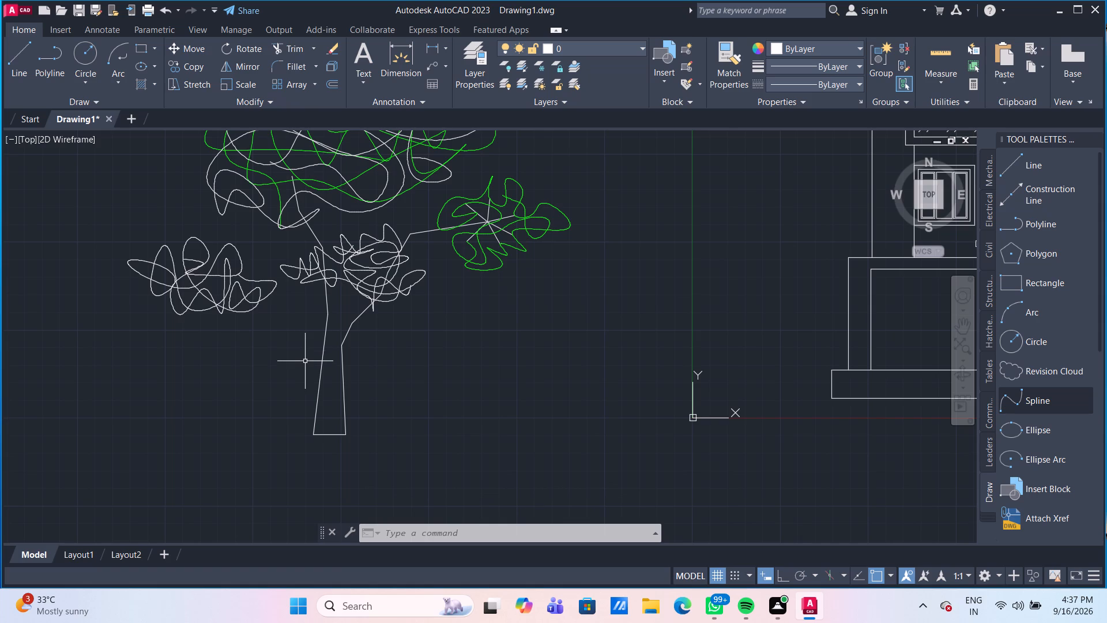
pyautogui.click(15, 73)
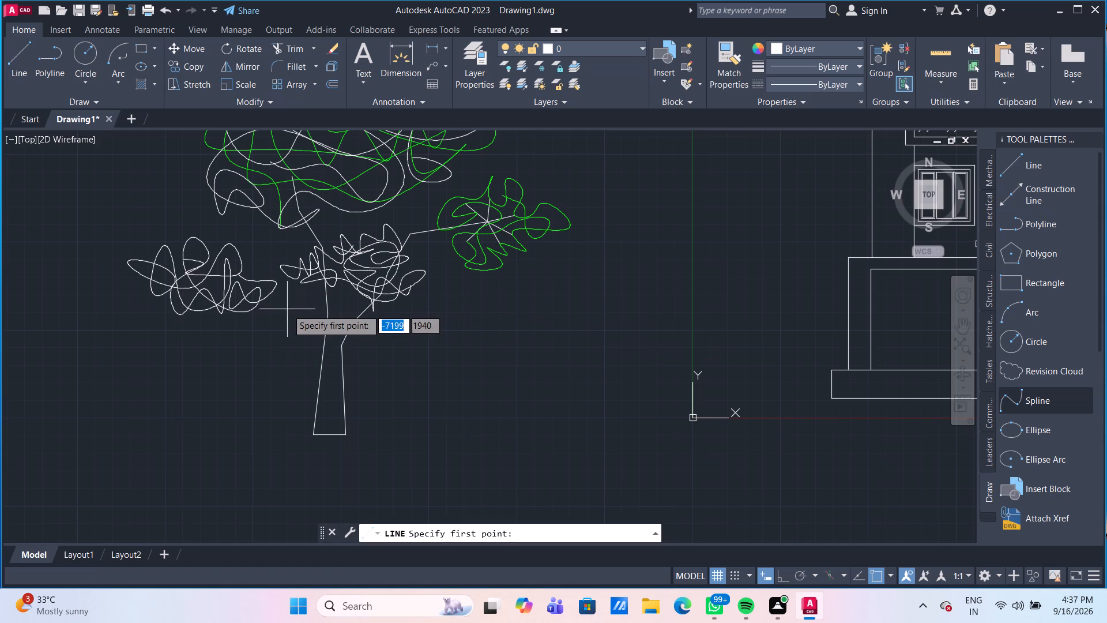
pyautogui.click(218, 311)
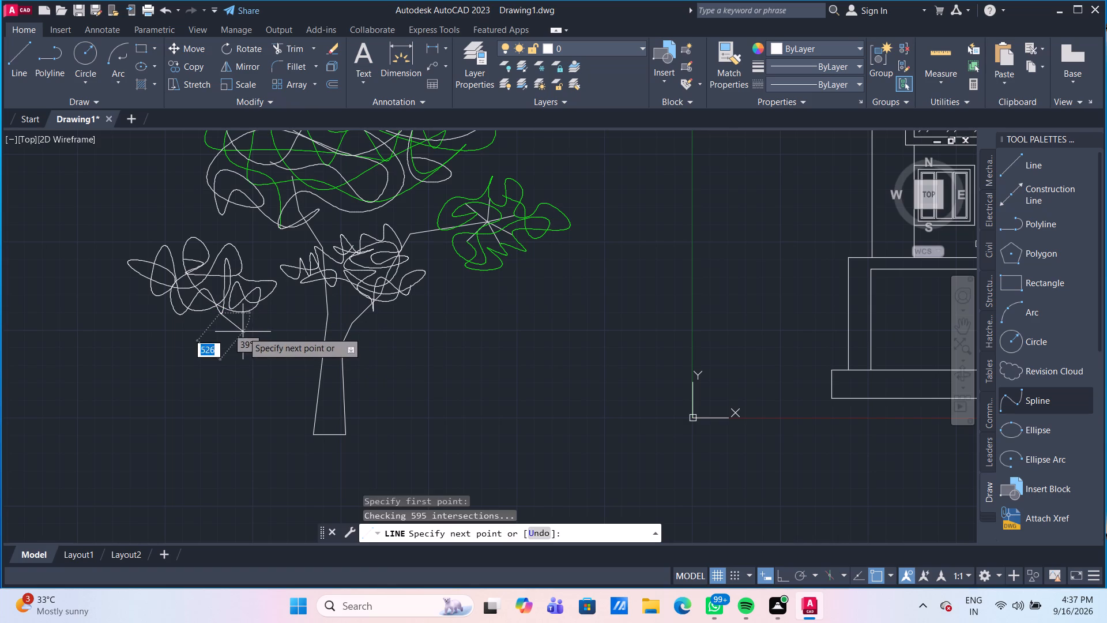
pyautogui.click(243, 332)
pyautogui.click(310, 343)
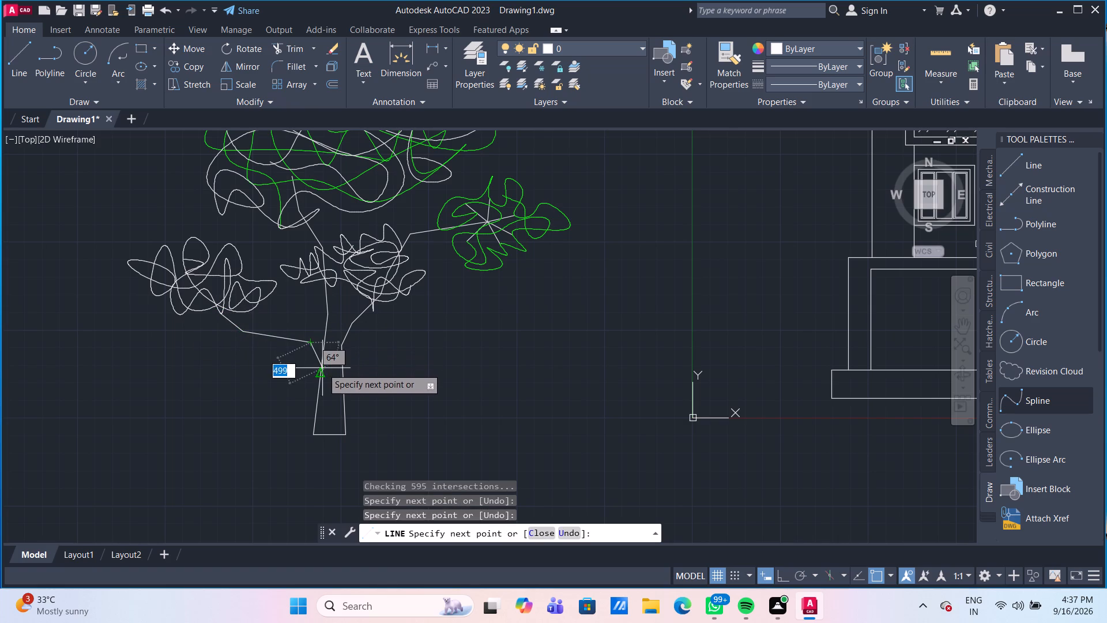
pyautogui.click(323, 371)
pyautogui.press('Escape')
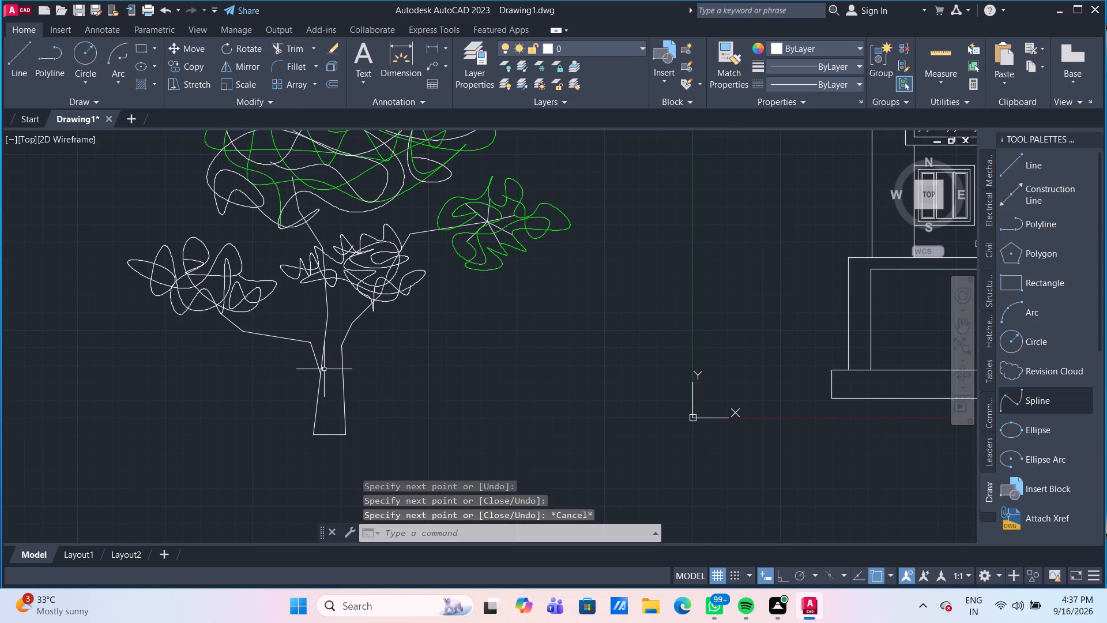
# Draw the branch's upper edge with connected lines from the left cluster's bottom, closely following the lower edge, to the trunk.
pyautogui.click(16, 66)
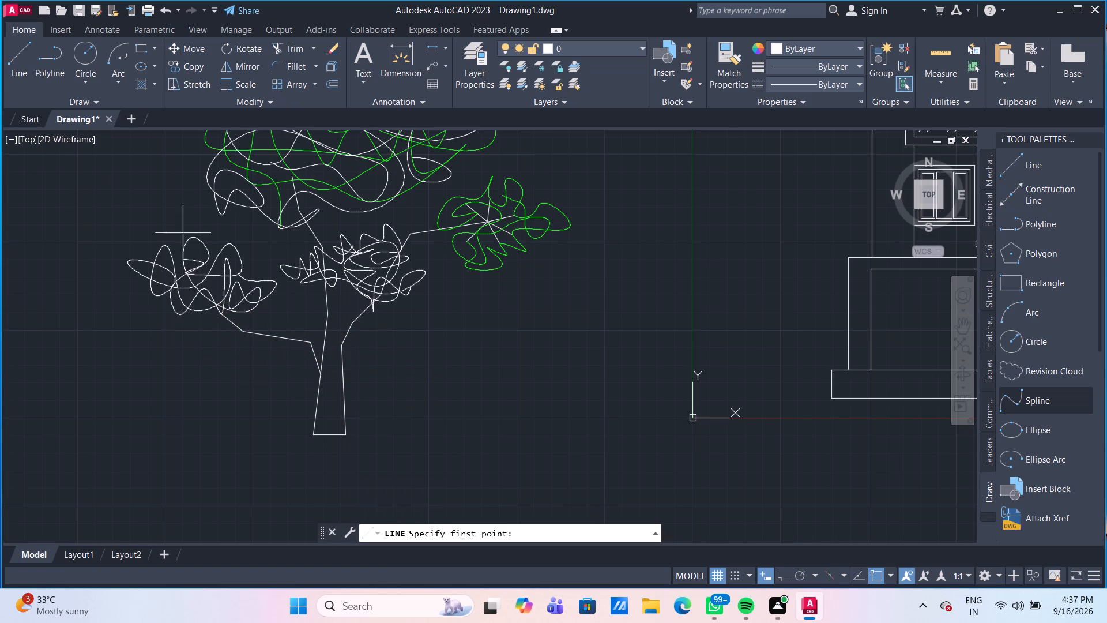
pyautogui.click(243, 314)
pyautogui.scroll(2, 247, 324)
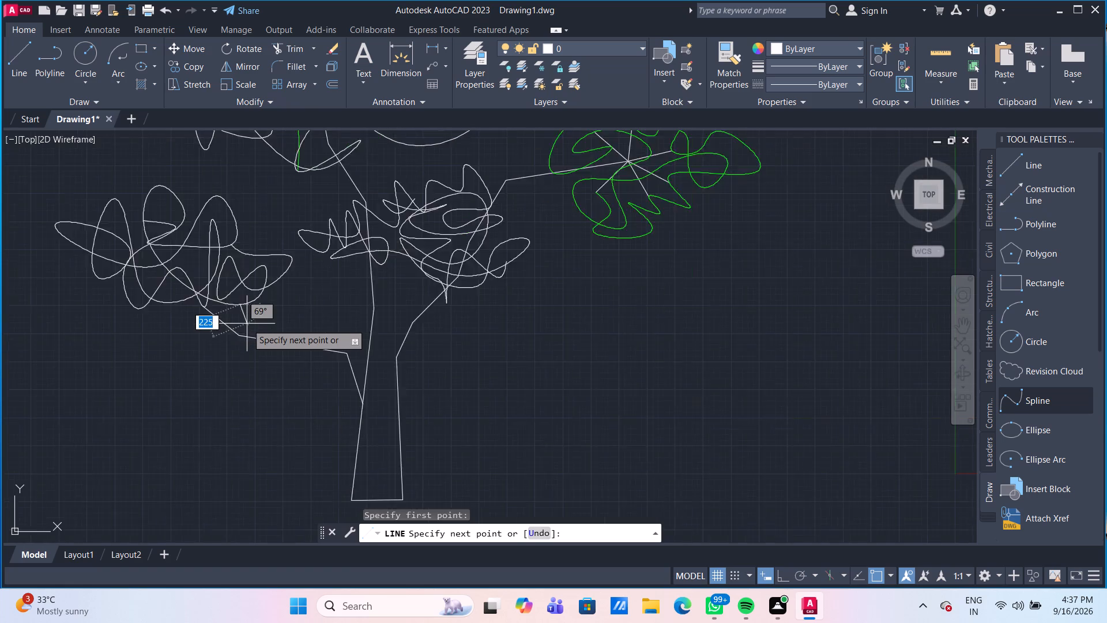
pyautogui.moveTo(247, 325); pyautogui.dragTo(248, 332)
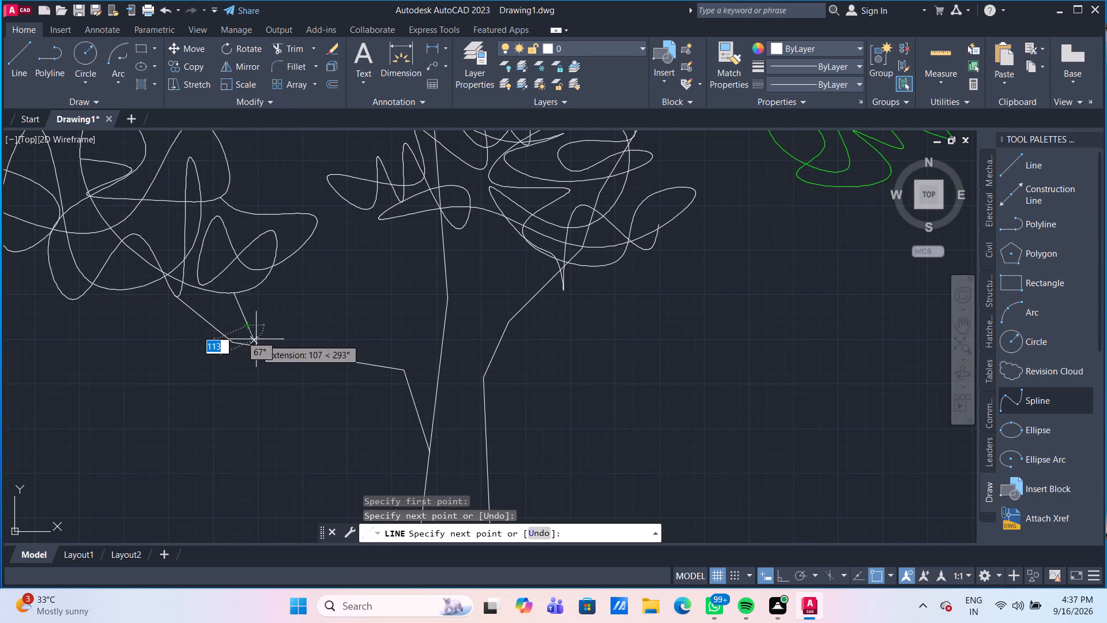
pyautogui.click(256, 339)
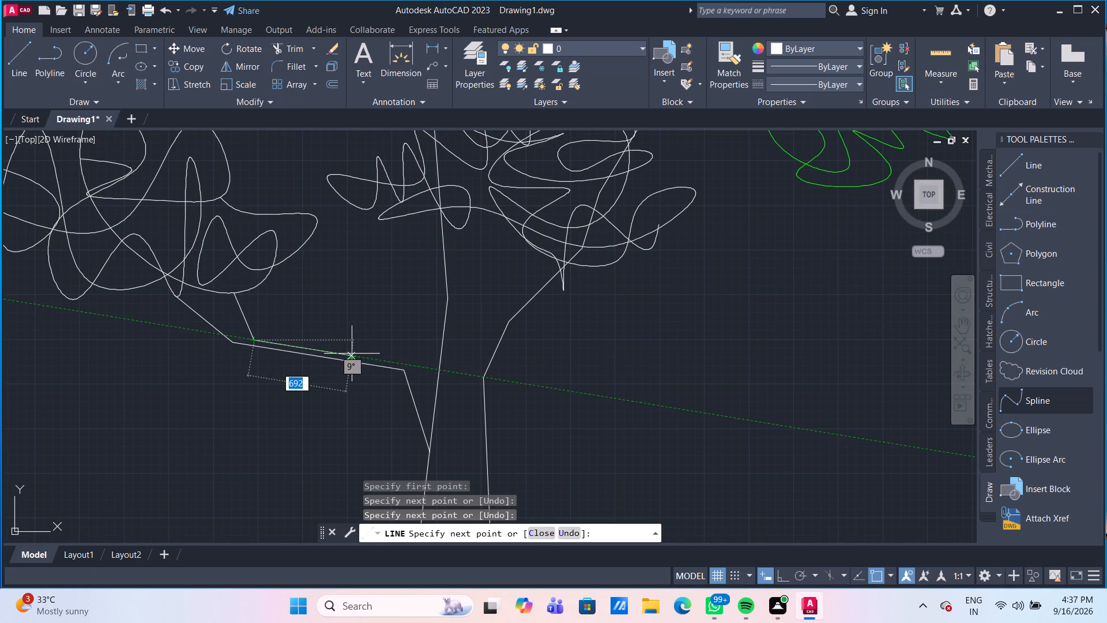
pyautogui.click(352, 354)
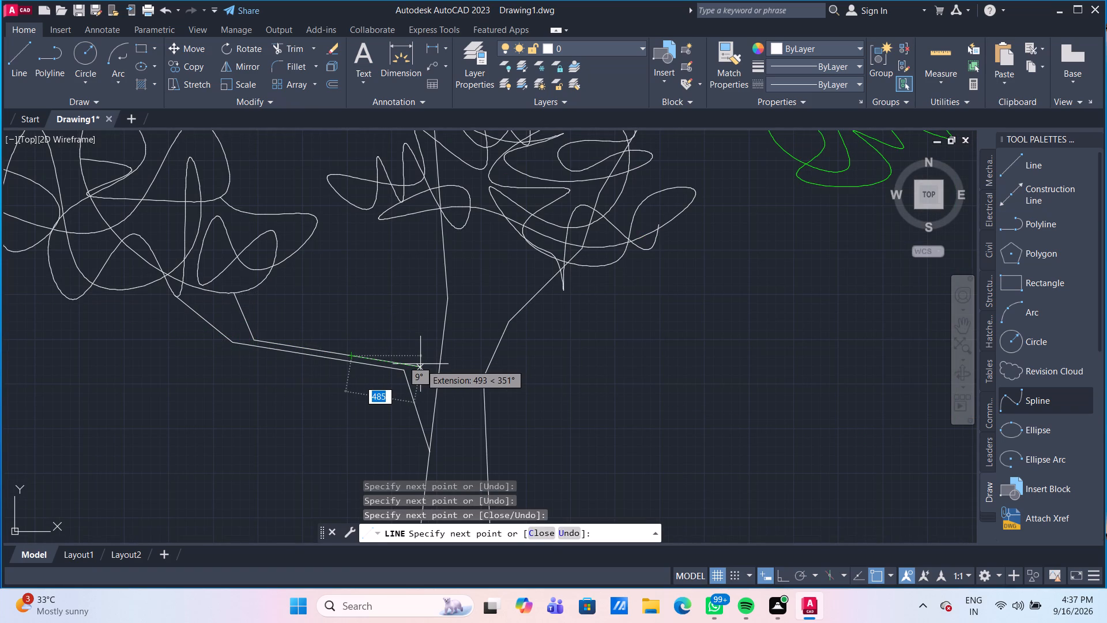
pyautogui.click(420, 364)
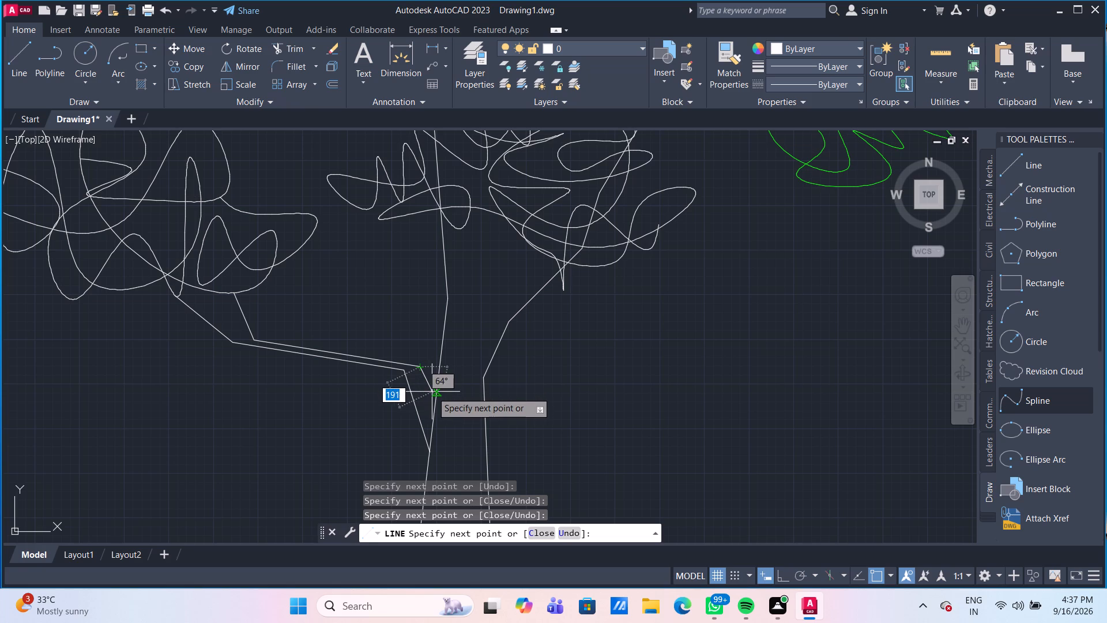
pyautogui.click(434, 413)
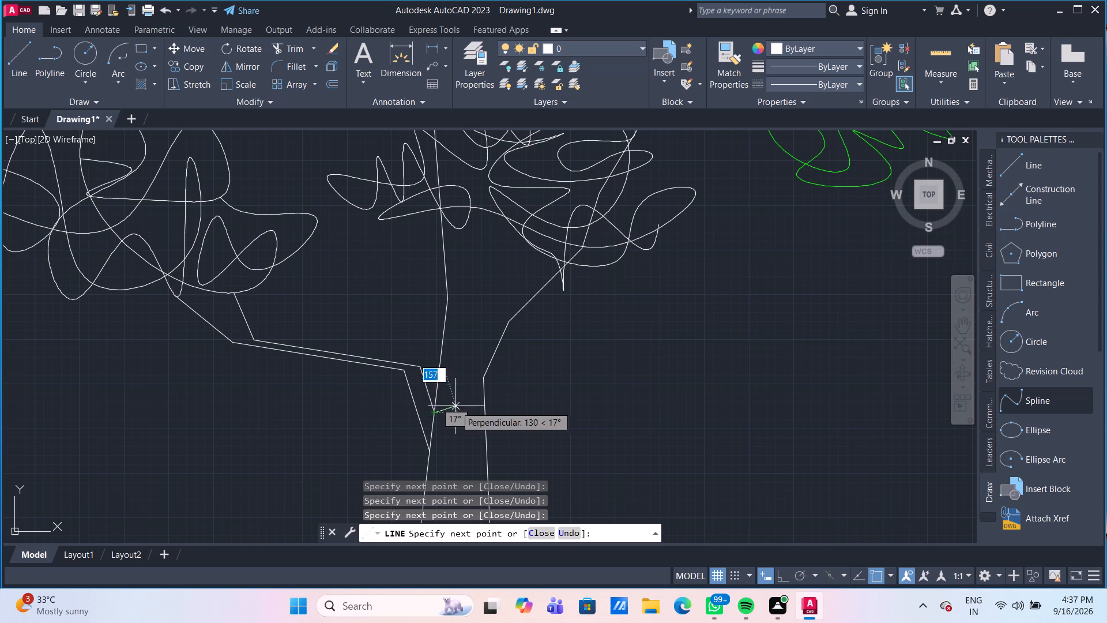
pyautogui.press('Escape')
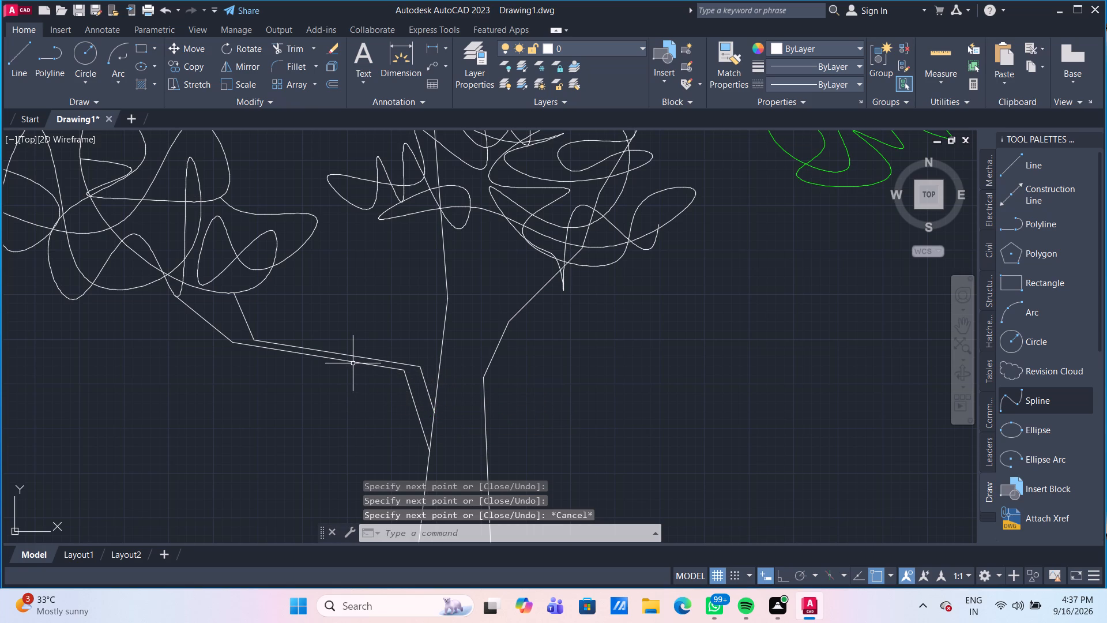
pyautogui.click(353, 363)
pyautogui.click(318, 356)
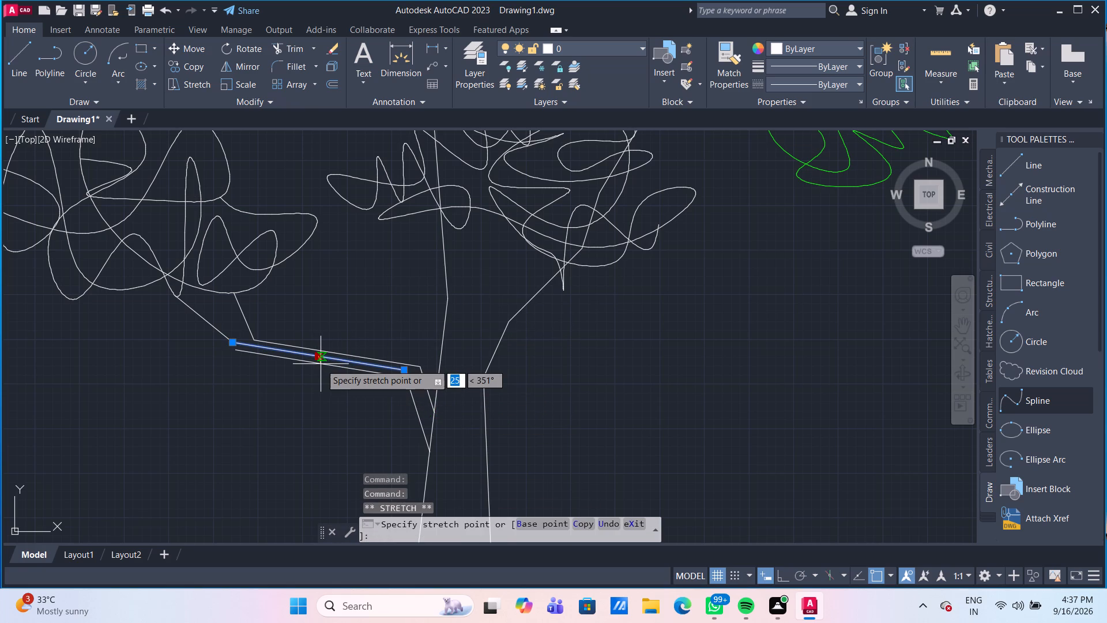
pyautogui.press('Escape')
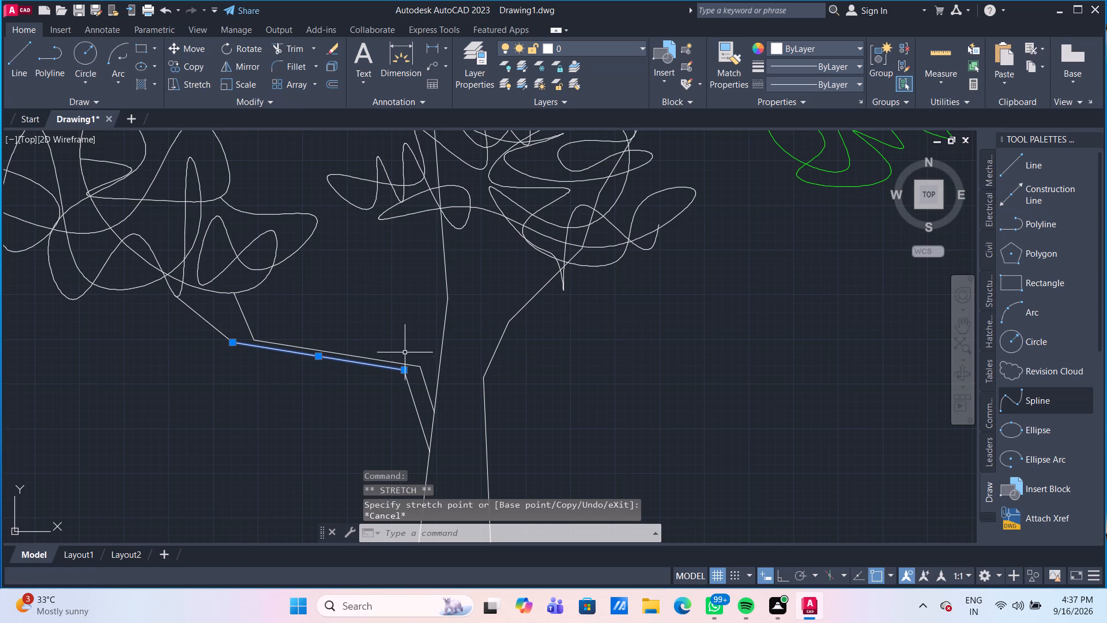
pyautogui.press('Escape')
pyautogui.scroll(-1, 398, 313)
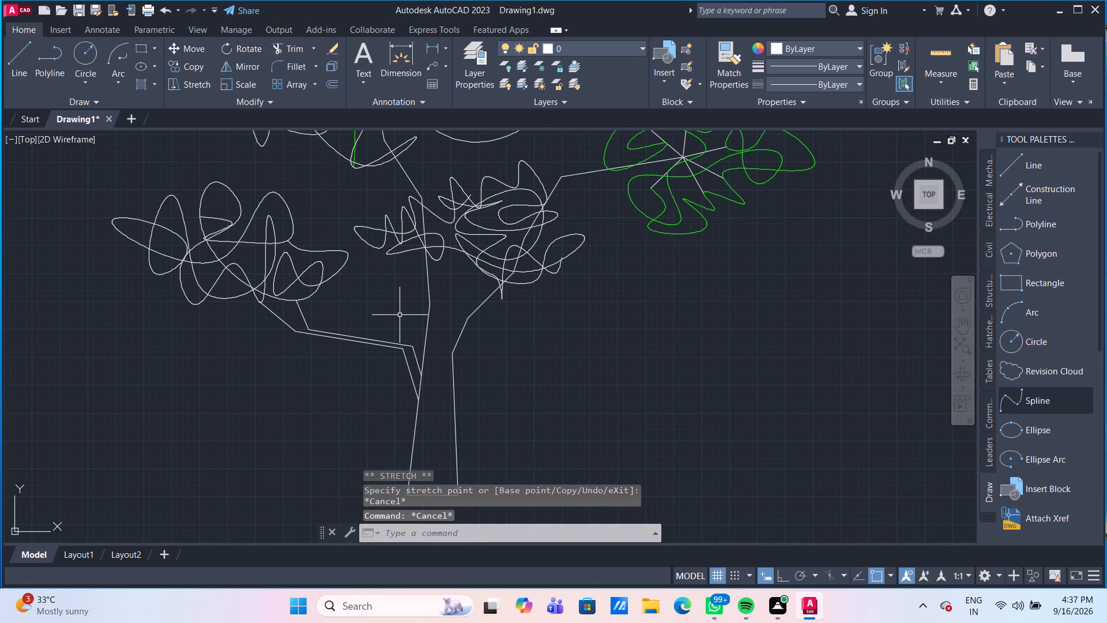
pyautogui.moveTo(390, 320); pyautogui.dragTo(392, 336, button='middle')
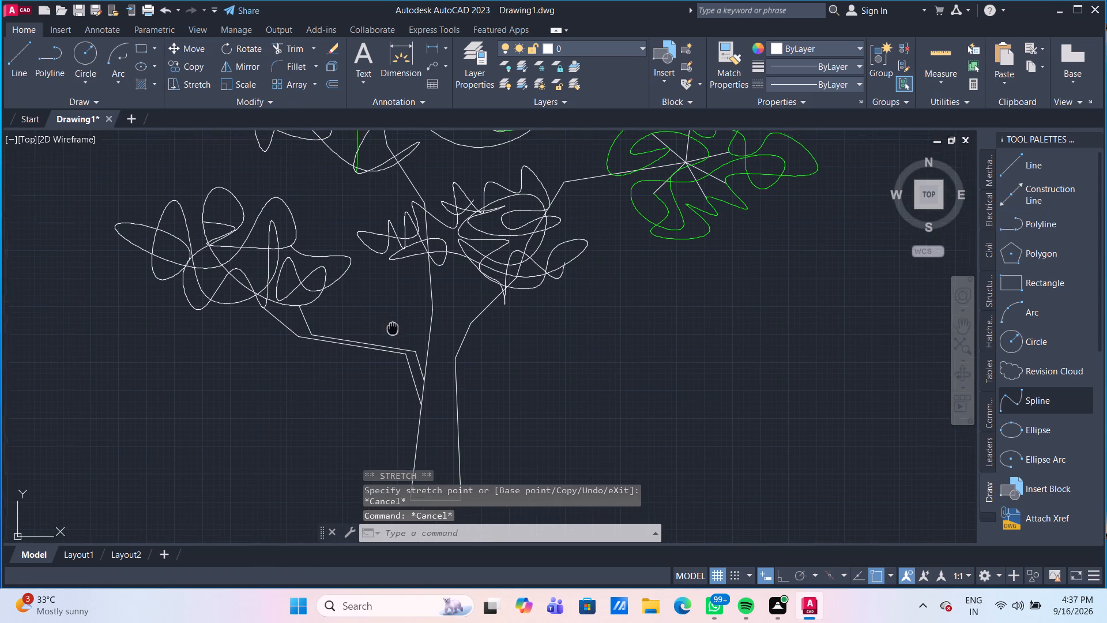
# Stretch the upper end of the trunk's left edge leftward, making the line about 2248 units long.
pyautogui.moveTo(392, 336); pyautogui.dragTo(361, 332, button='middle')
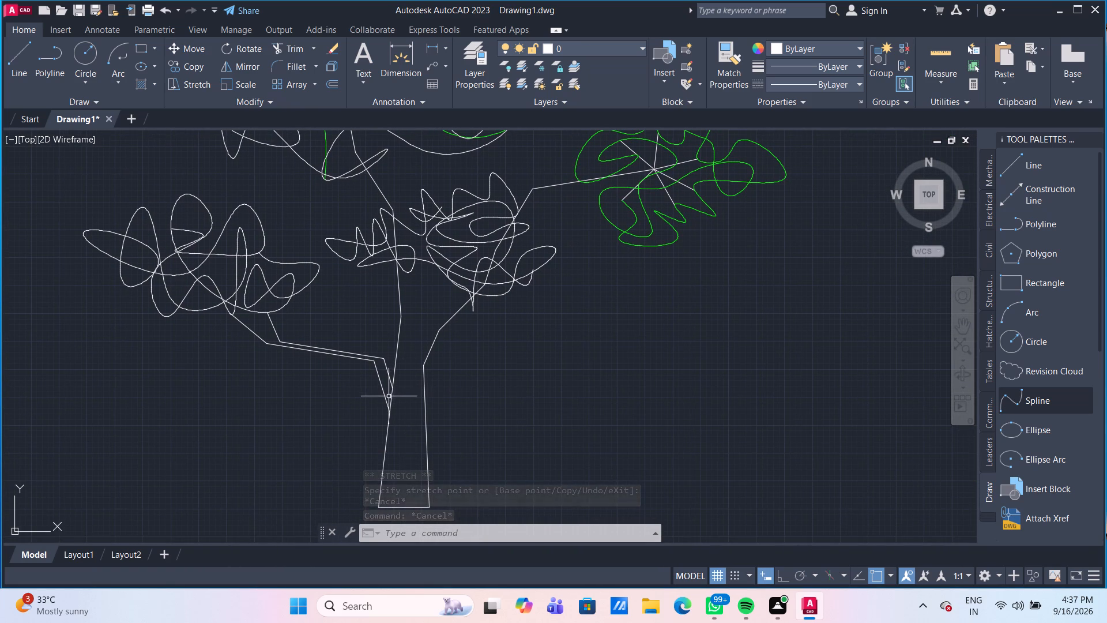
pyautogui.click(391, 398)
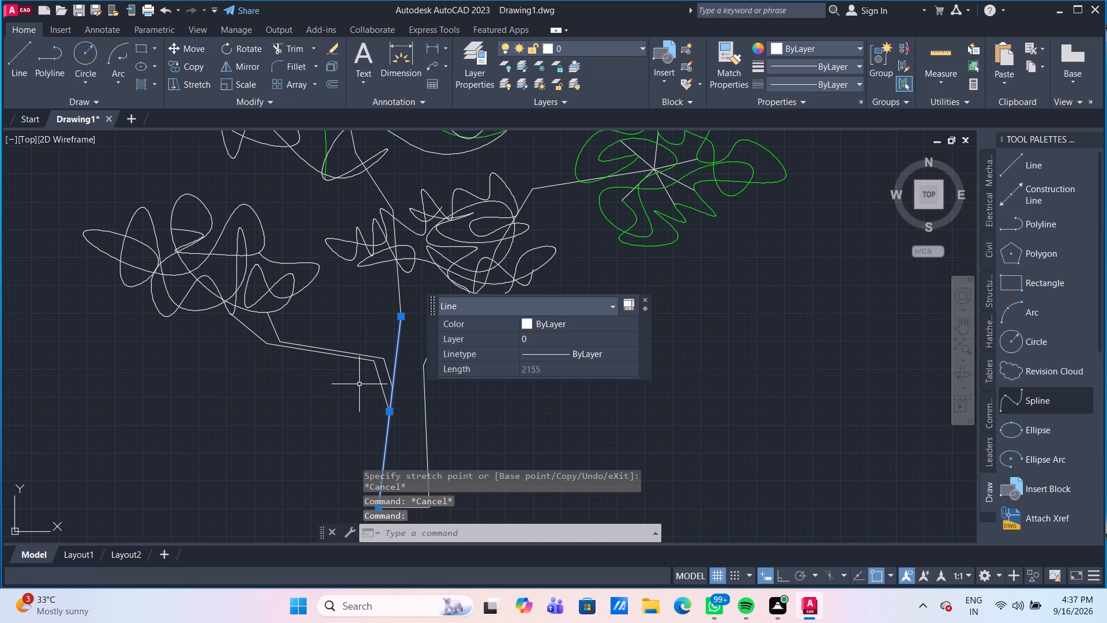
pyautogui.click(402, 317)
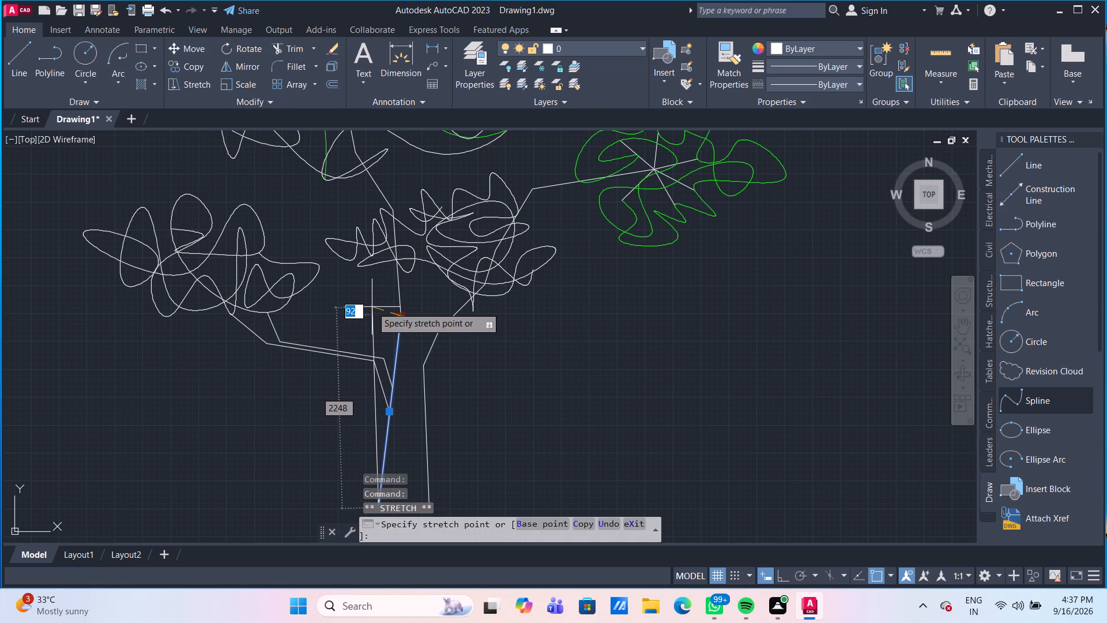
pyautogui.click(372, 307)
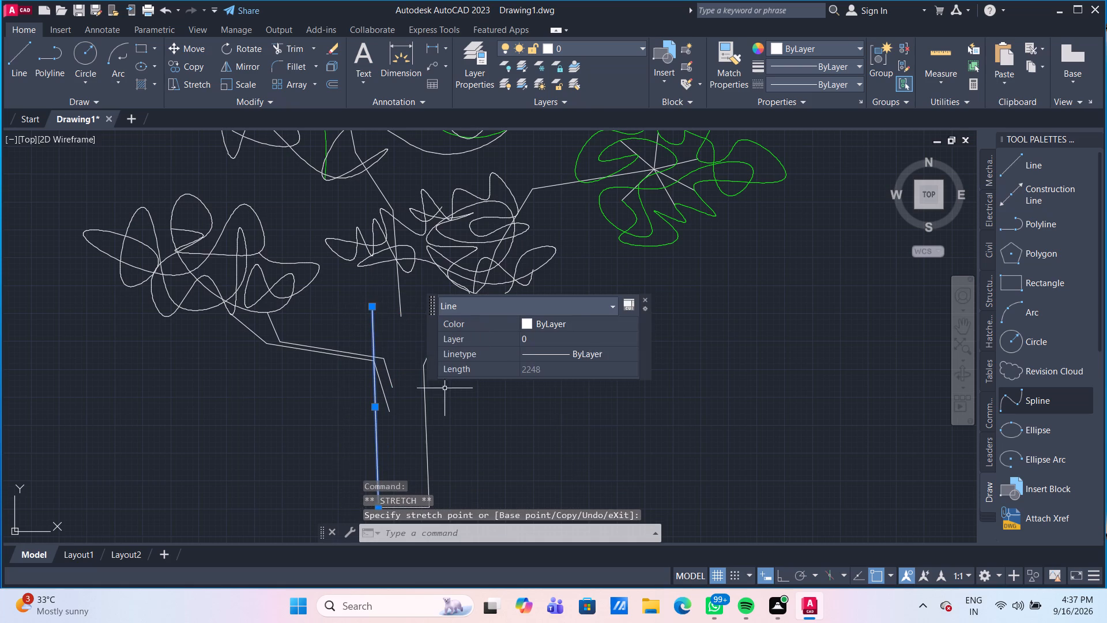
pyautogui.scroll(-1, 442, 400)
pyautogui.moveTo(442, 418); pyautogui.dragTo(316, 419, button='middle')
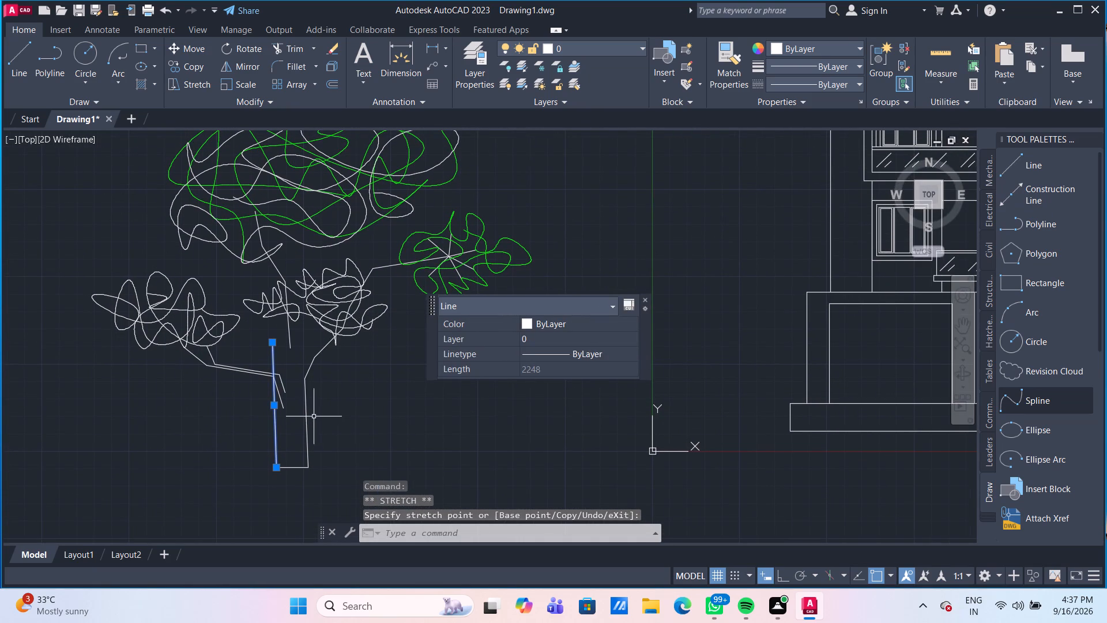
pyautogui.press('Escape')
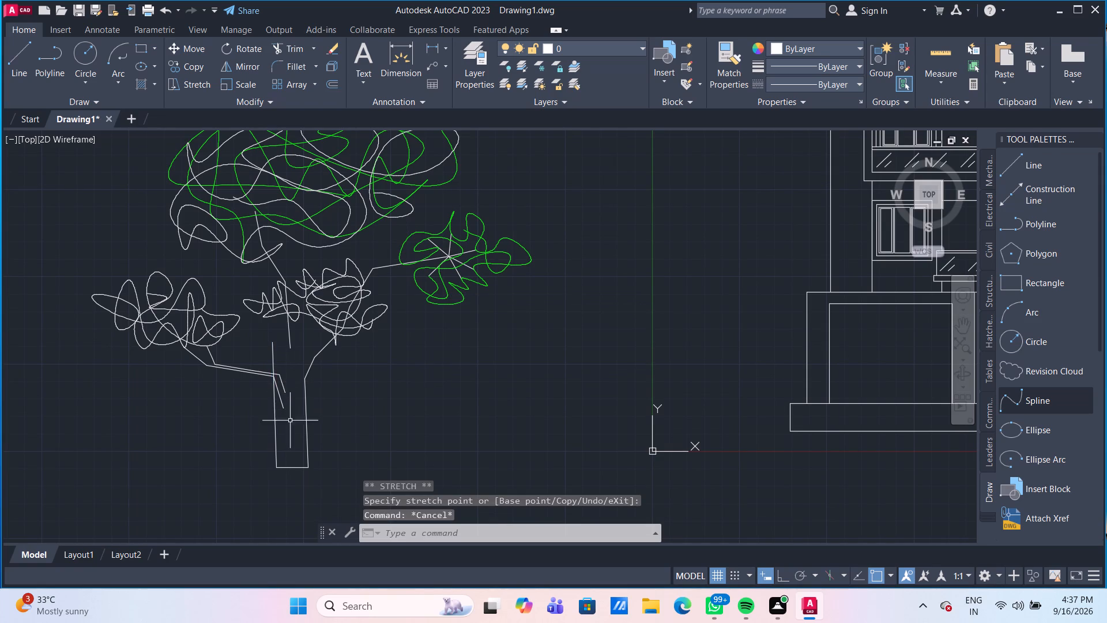
# Extend the trunk's base line leftward to about 815 units and attach the left edge's lower end to it.
pyautogui.click(287, 467)
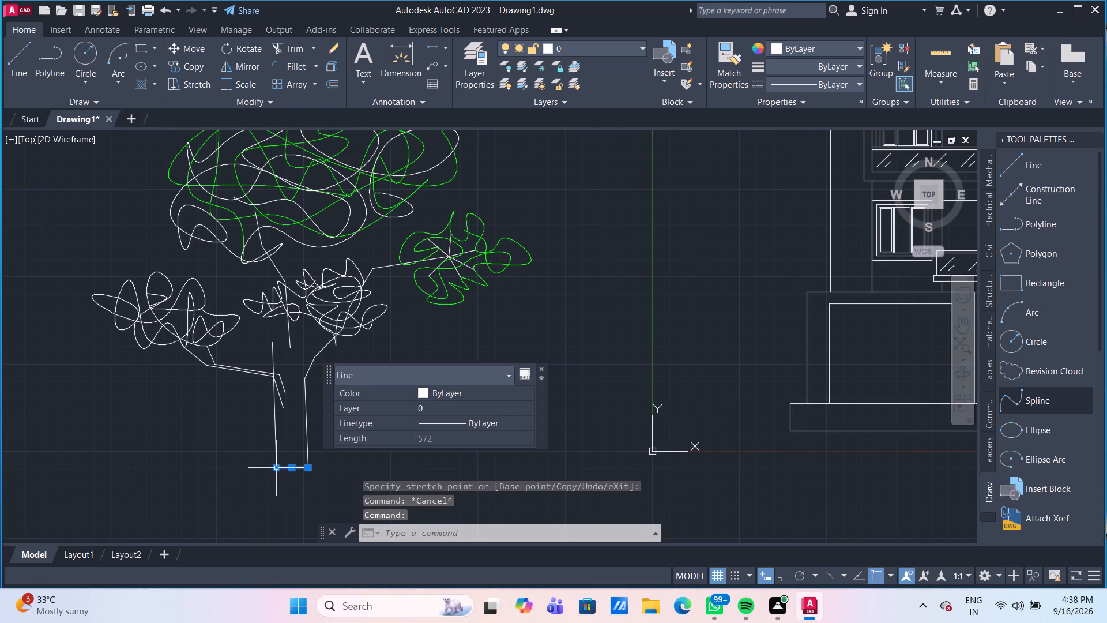
pyautogui.click(278, 468)
pyautogui.click(262, 461)
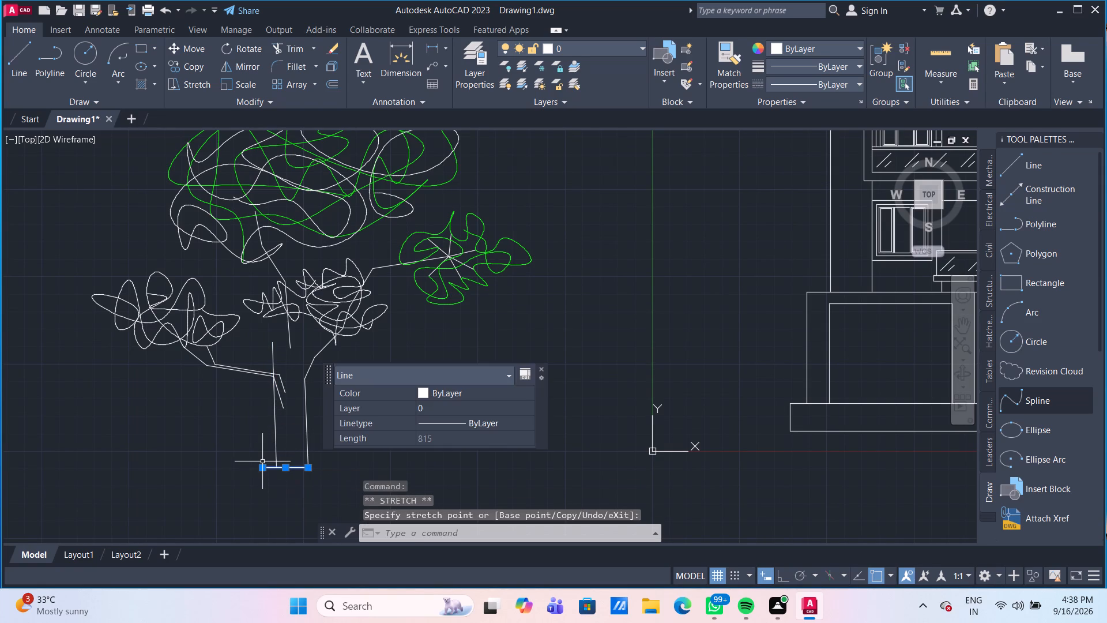
pyautogui.press('Escape')
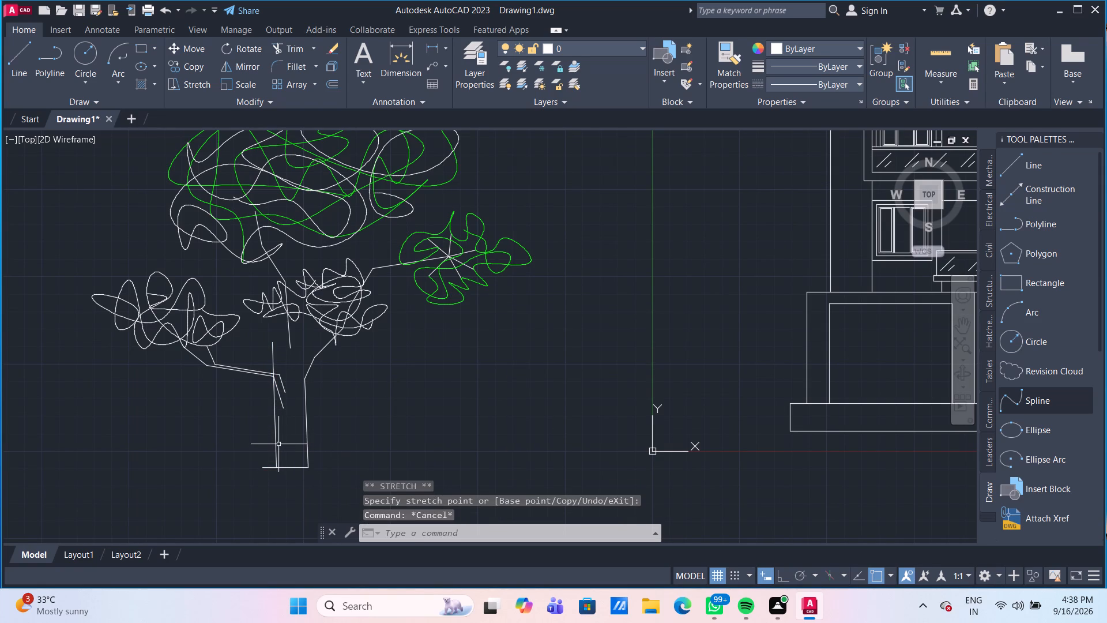
pyautogui.click(277, 444)
pyautogui.click(278, 468)
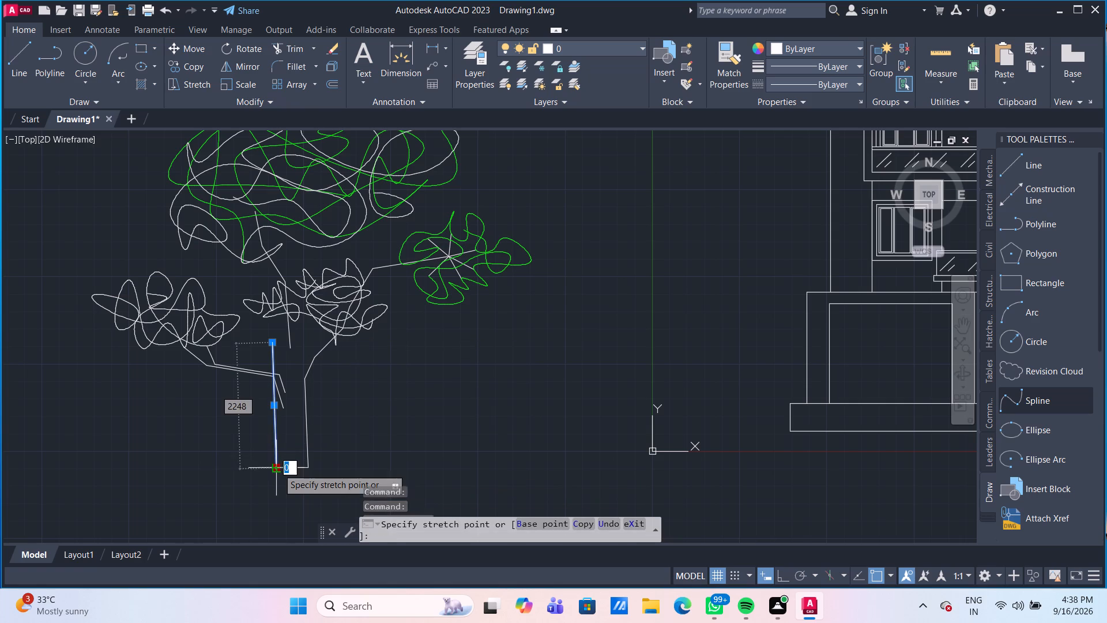
pyautogui.click(266, 470)
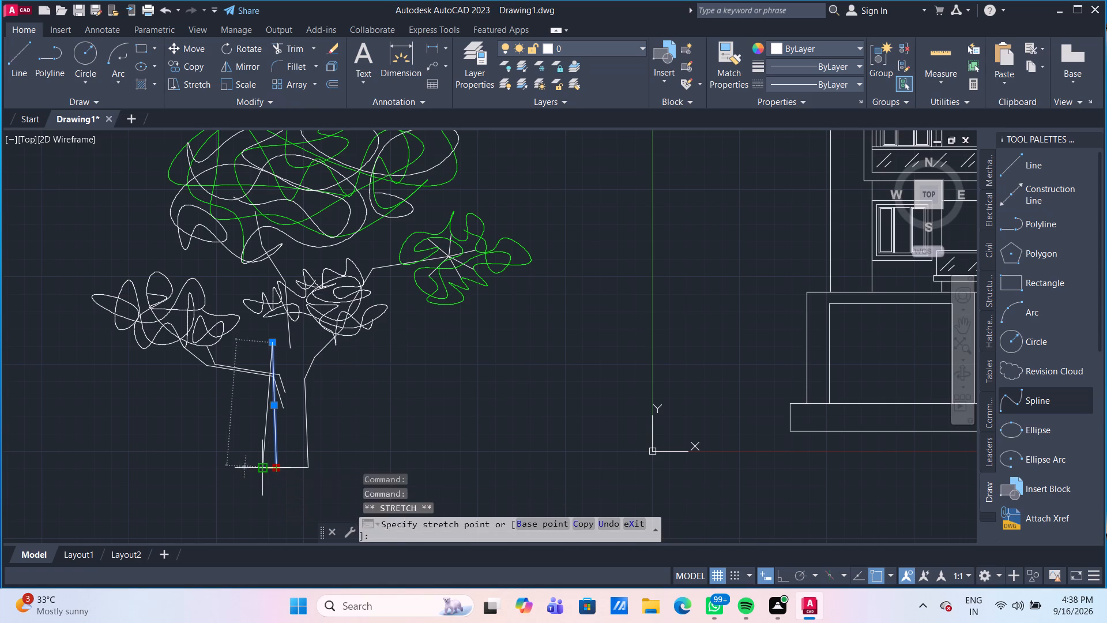
# Shift the lower end of the trunk's right edge inward along the base and shorten the base line to meet it.
pyautogui.click(308, 458)
pyautogui.click(310, 469)
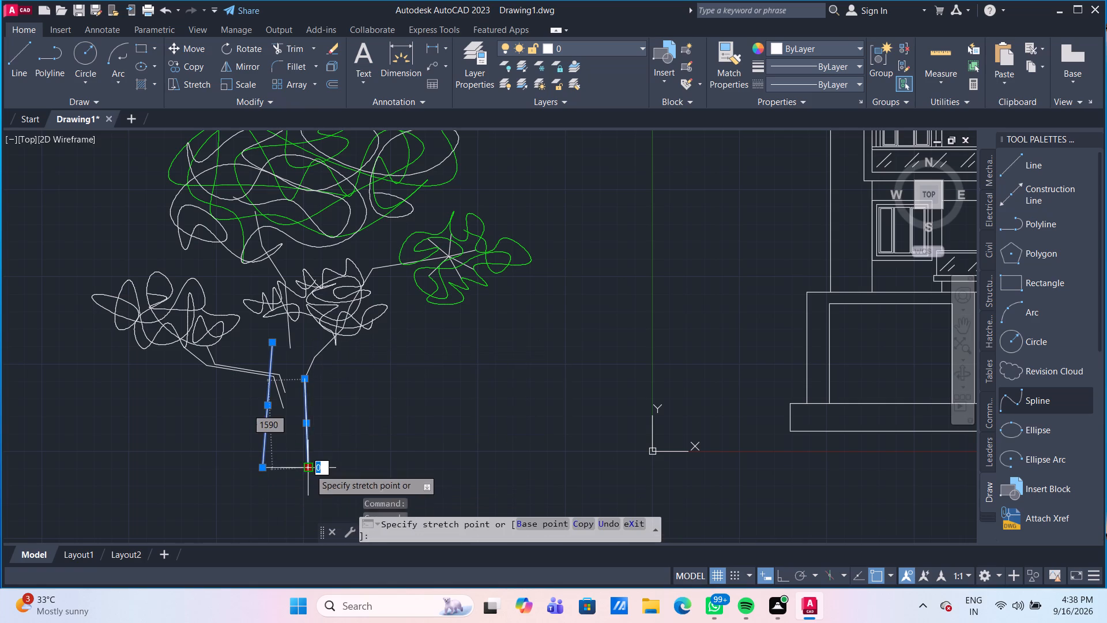
pyautogui.click(300, 471)
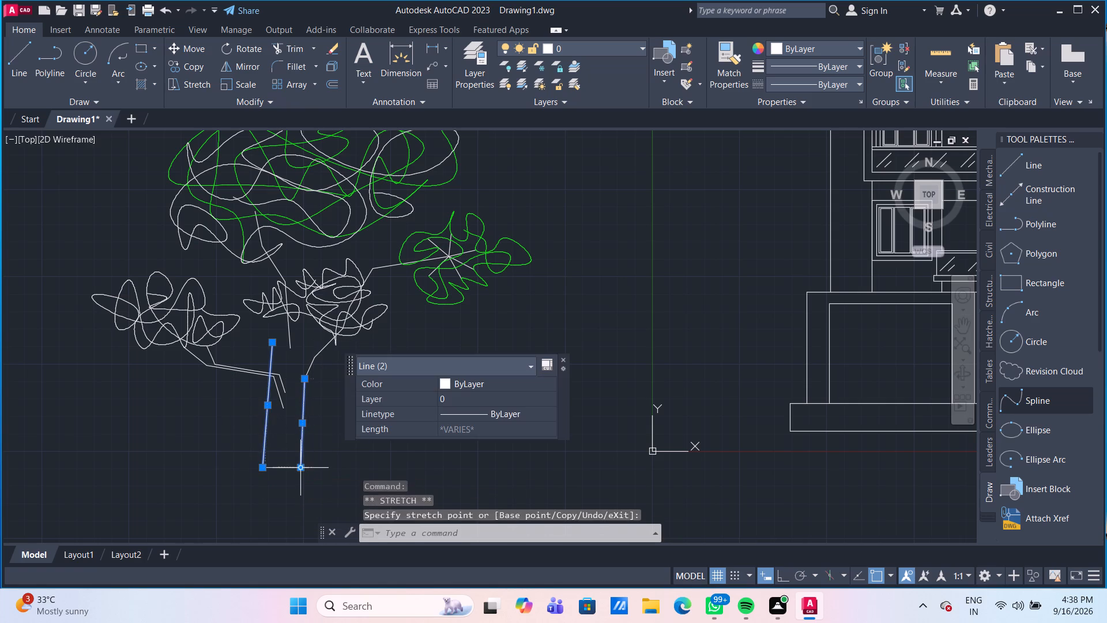
pyautogui.press('Escape')
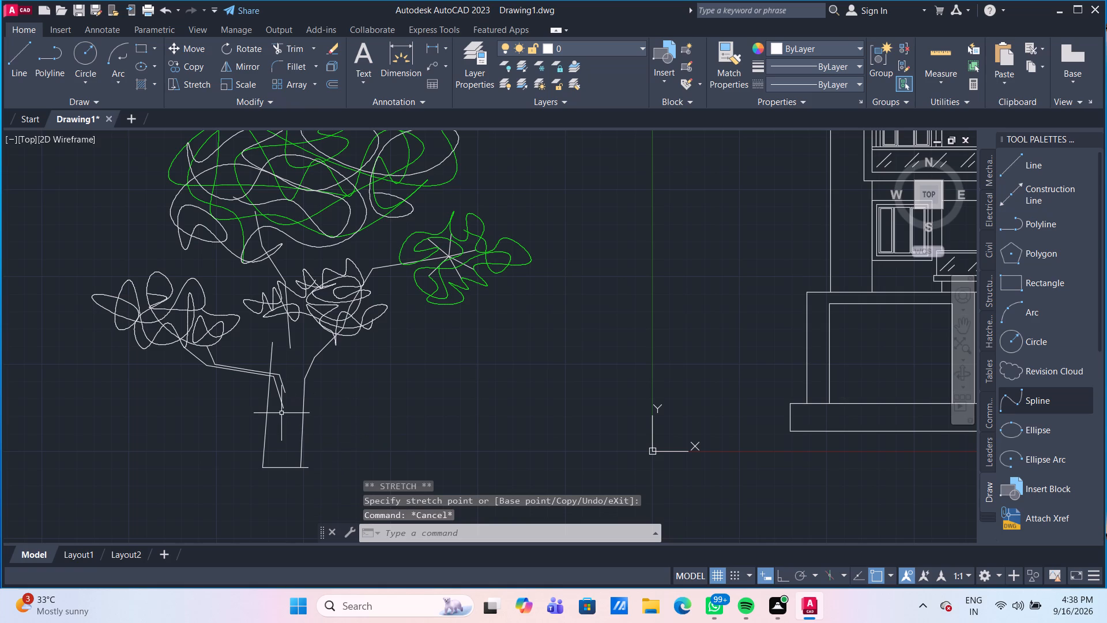
pyautogui.moveTo(288, 422); pyautogui.dragTo(295, 426, button='middle')
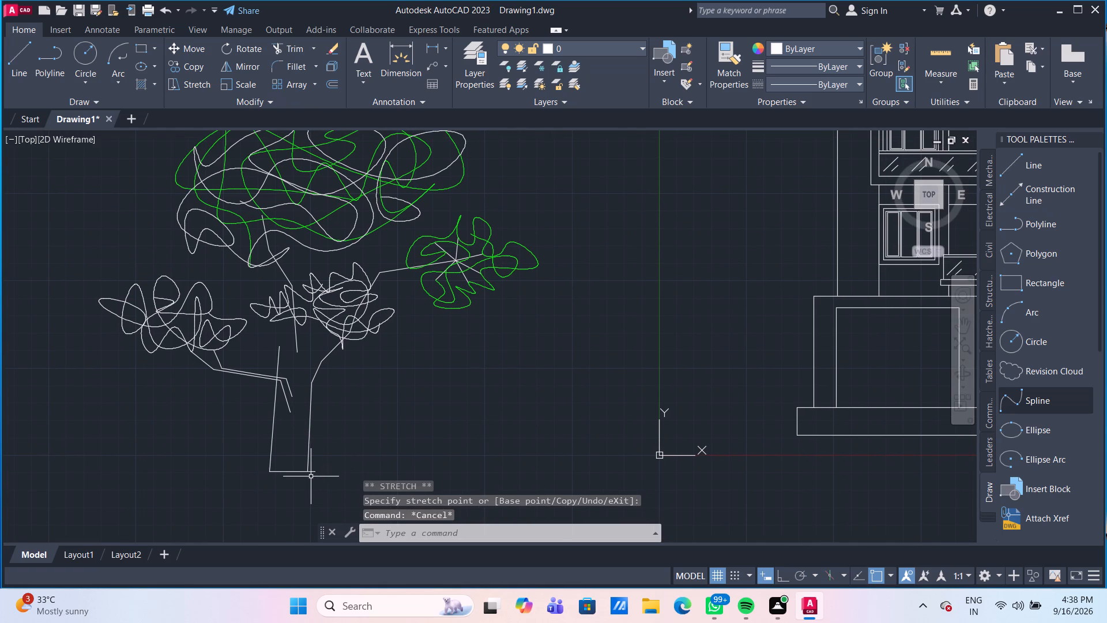
pyautogui.click(314, 472)
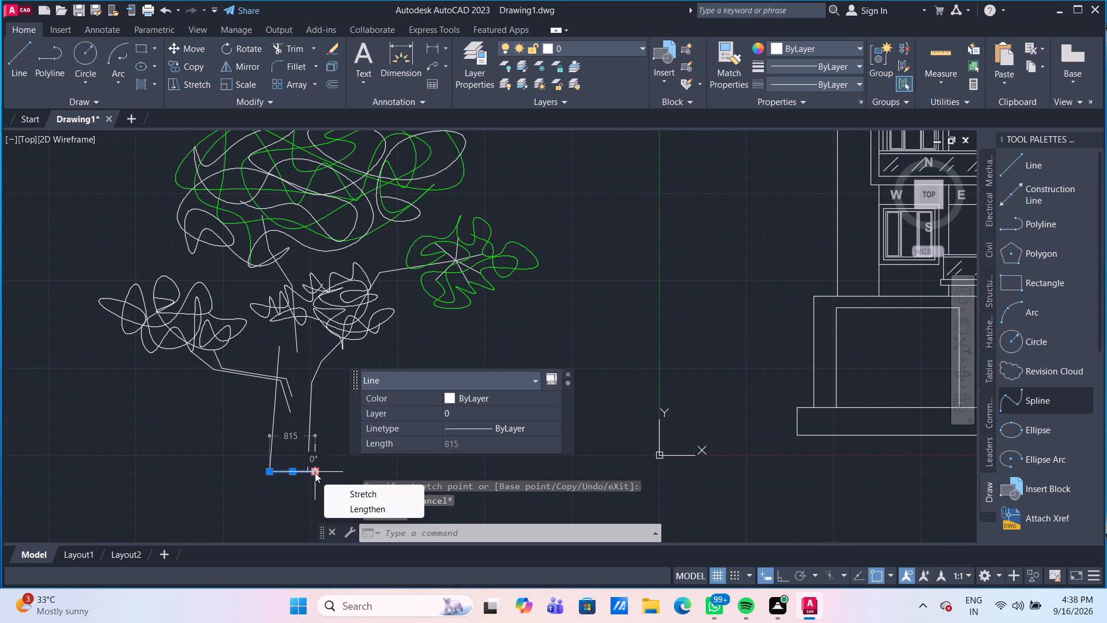
pyautogui.click(315, 472)
pyautogui.click(306, 468)
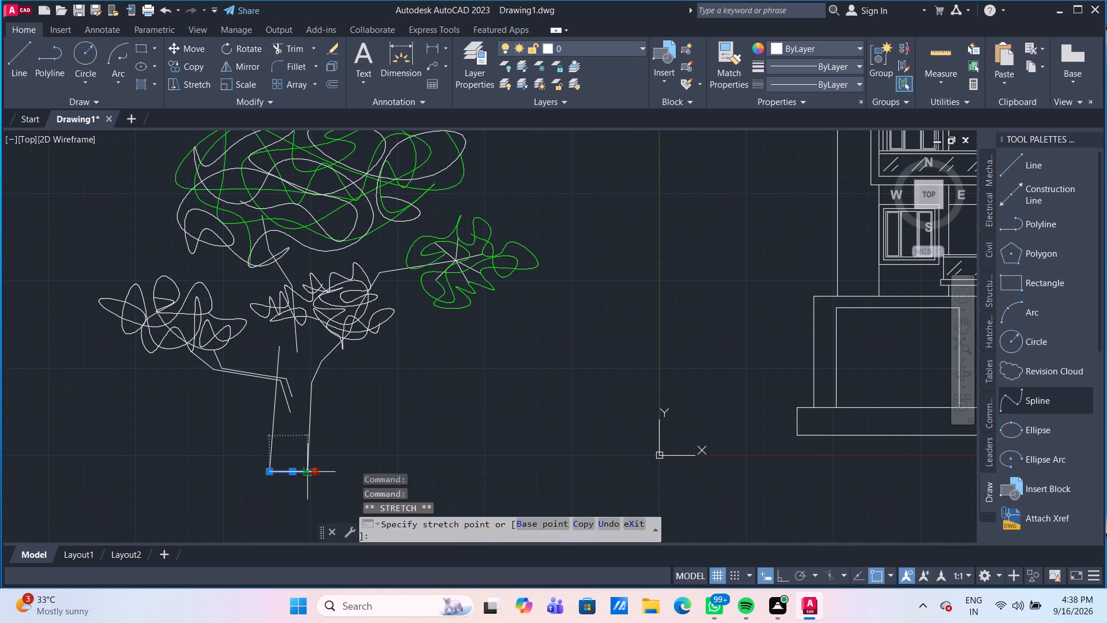
pyautogui.press('Escape')
# Shift the upper end of the trunk's right edge inward, about 1552 units long, and join the right branch's lower end to it.
pyautogui.click(309, 418)
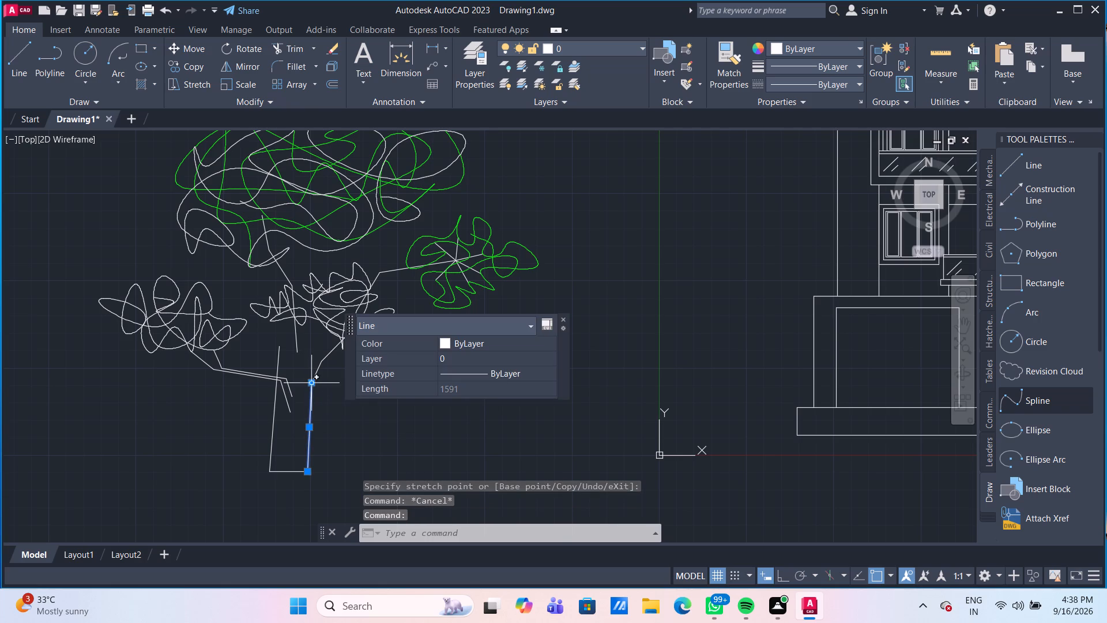
pyautogui.click(311, 382)
pyautogui.click(303, 384)
pyautogui.scroll(1, 311, 390)
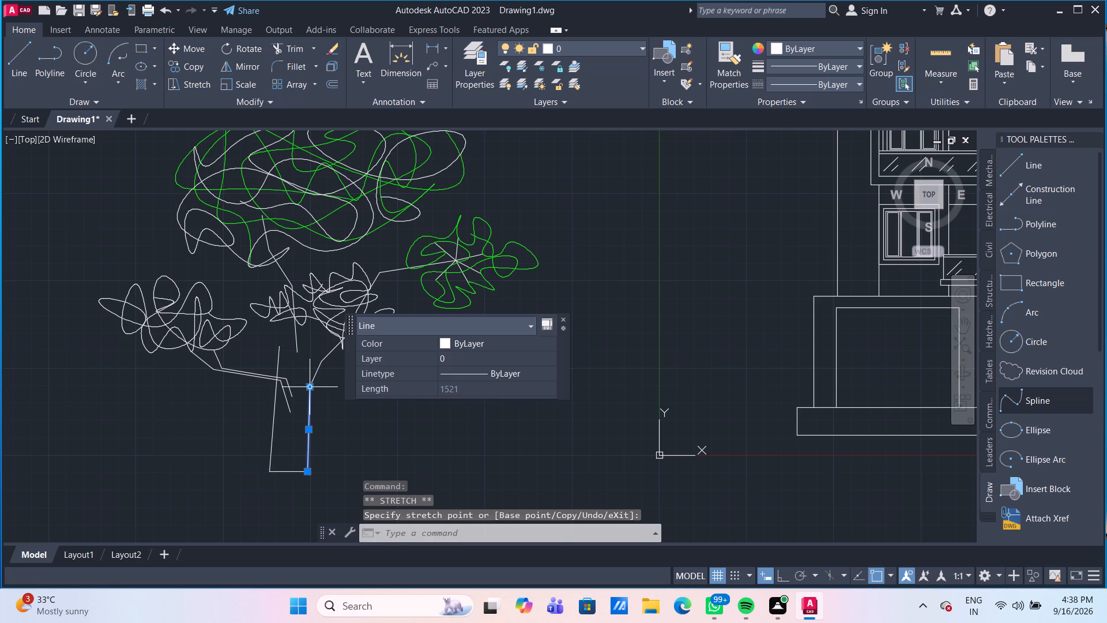
pyautogui.click(307, 389)
pyautogui.click(299, 383)
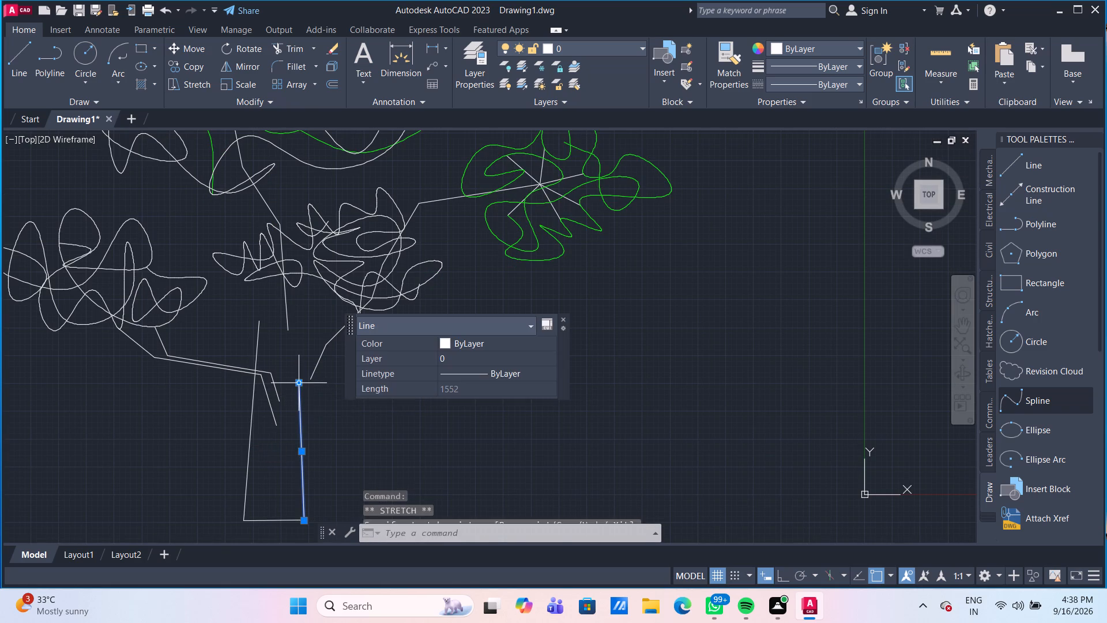
pyautogui.click(314, 370)
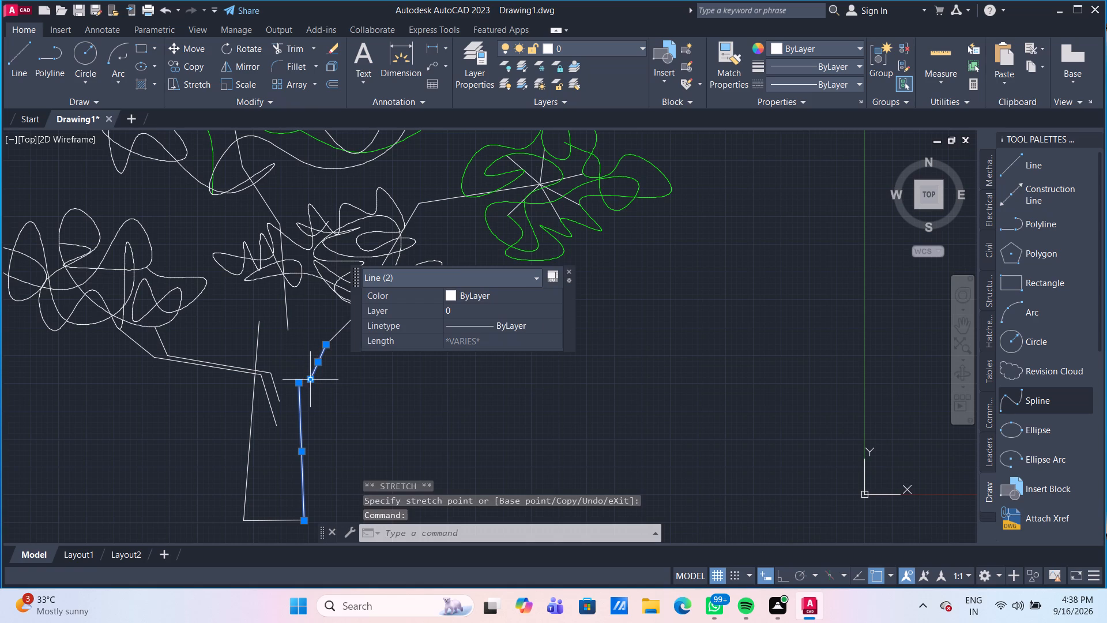
pyautogui.click(312, 383)
pyautogui.click(298, 384)
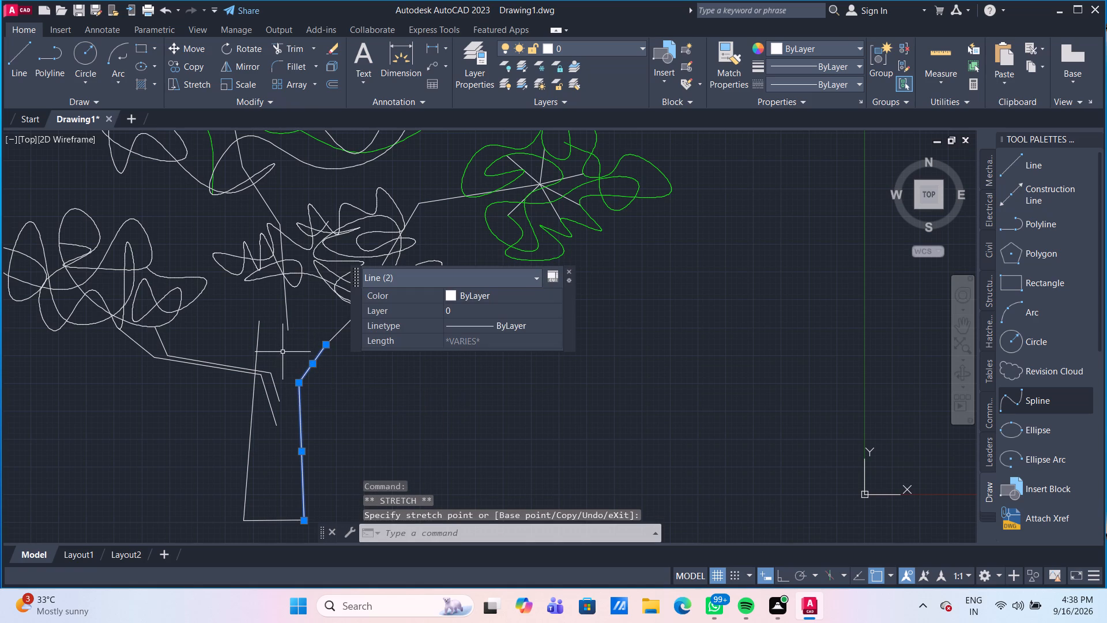
pyautogui.press('Escape')
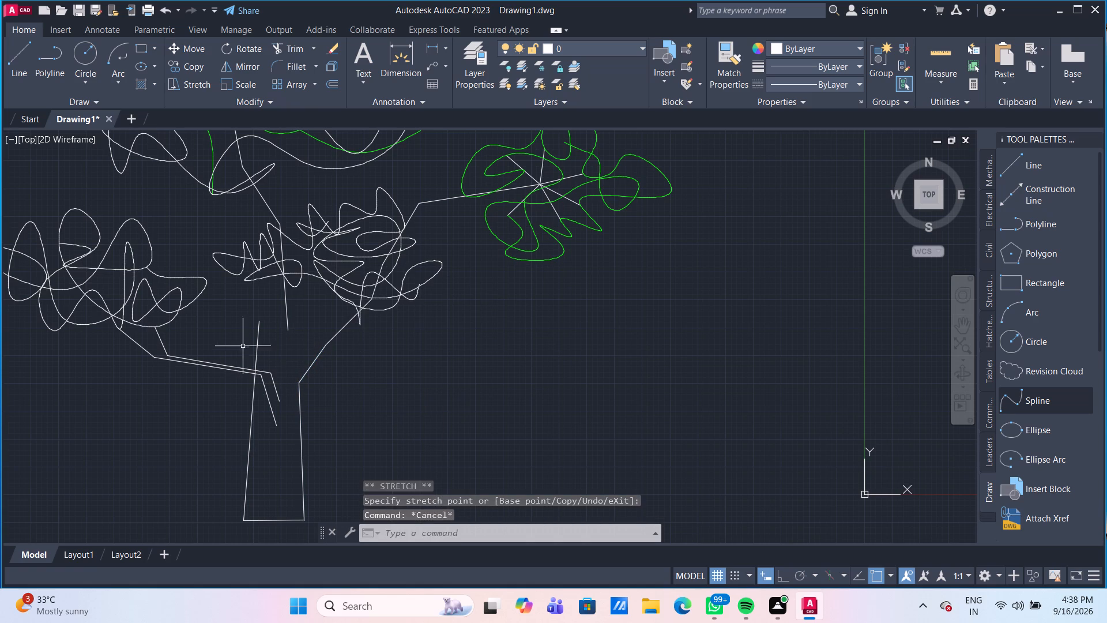
# Shorten the trunk's left edge to about 1656 units by stretching its upper end down to the left branch's lower edge.
pyautogui.moveTo(230, 318); pyautogui.dragTo(238, 381, button='middle')
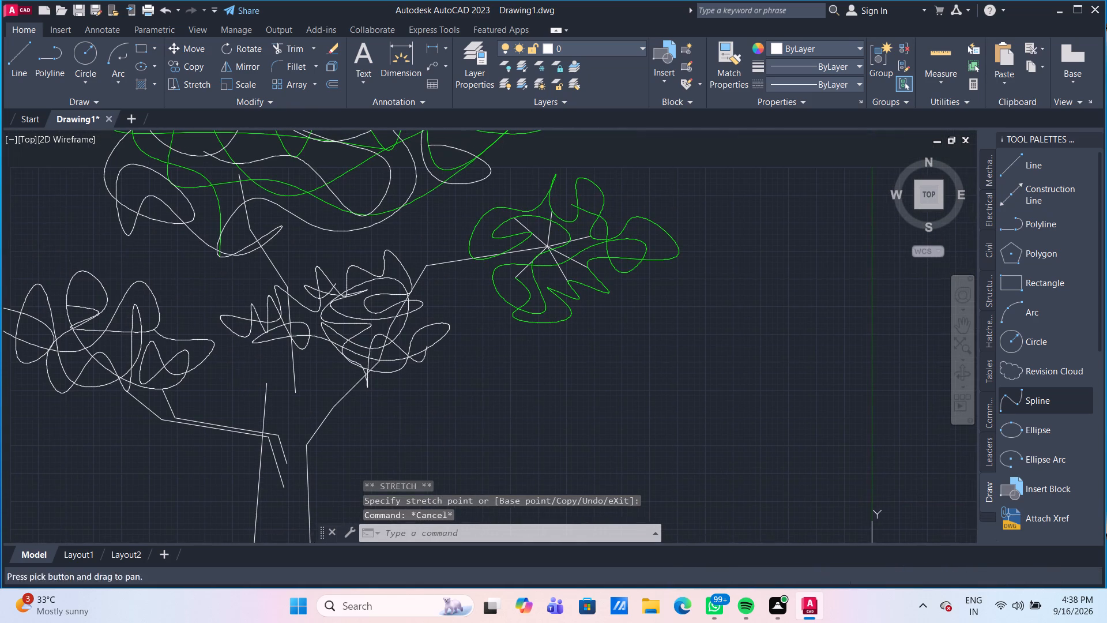
pyautogui.click(265, 401)
pyautogui.click(268, 386)
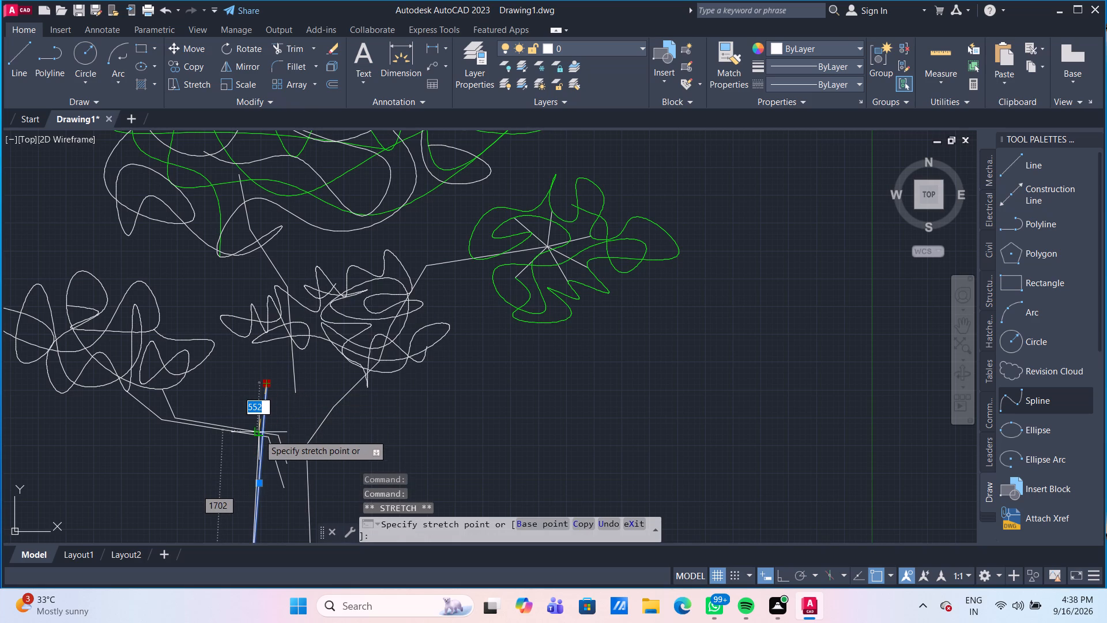
pyautogui.scroll(3, 259, 437)
pyautogui.click(268, 441)
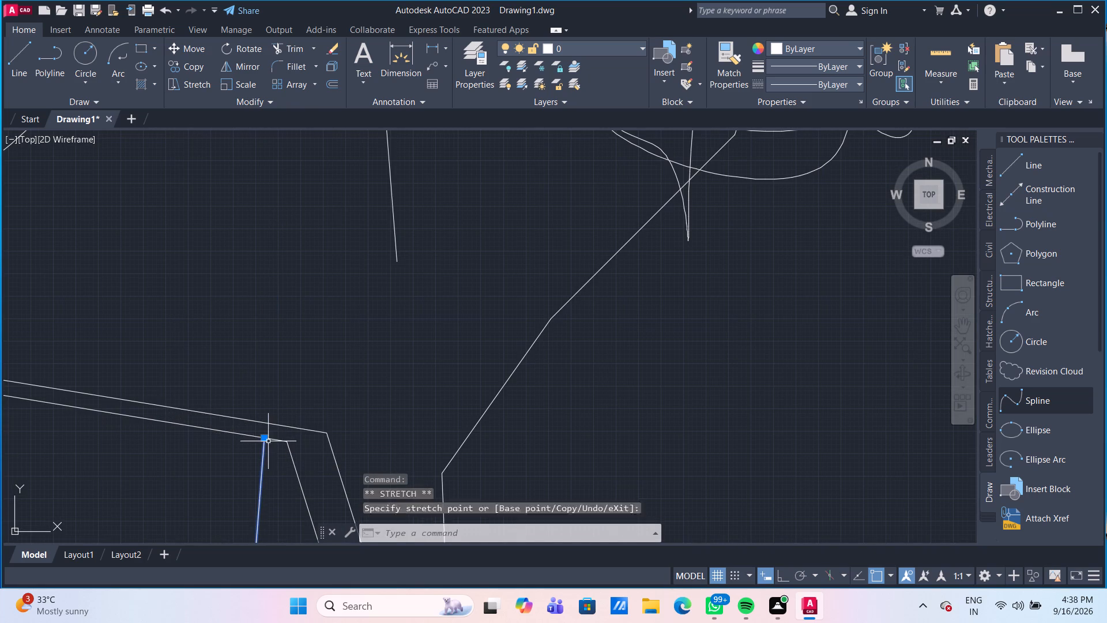
# Draw a central branch's right edge with connected lines from the upper-left foliage down to the trunk fork, ending in a tip segment about 37 units long.
pyautogui.scroll(-2, 363, 395)
pyautogui.moveTo(359, 404); pyautogui.dragTo(248, 447, button='middle')
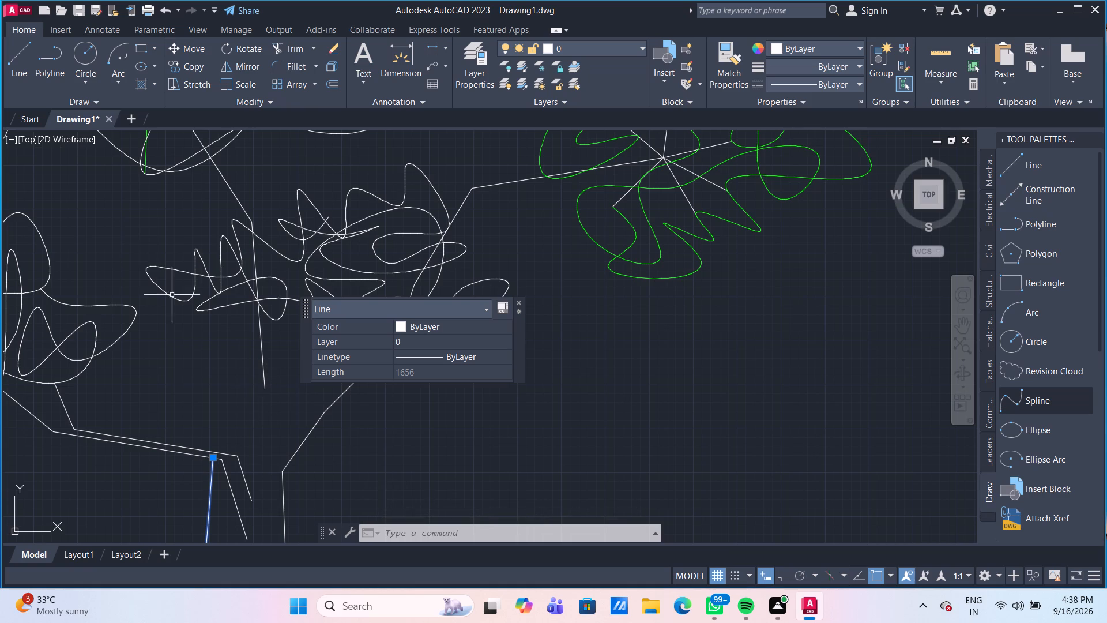
pyautogui.moveTo(22, 63); pyautogui.dragTo(31, 69)
pyautogui.scroll(-1, 187, 360)
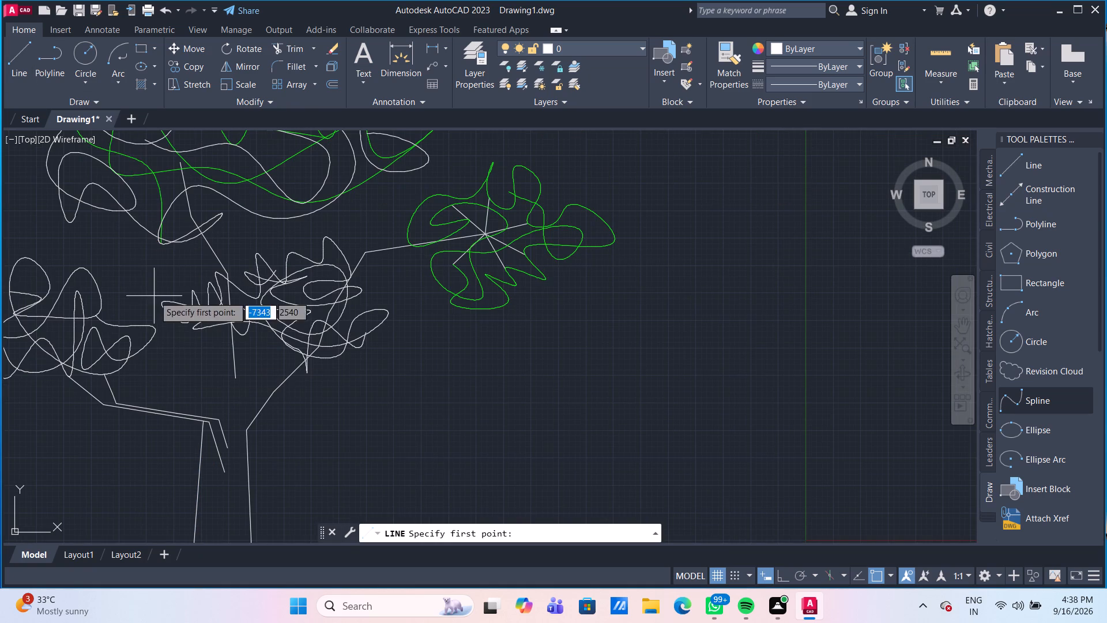
pyautogui.click(125, 213)
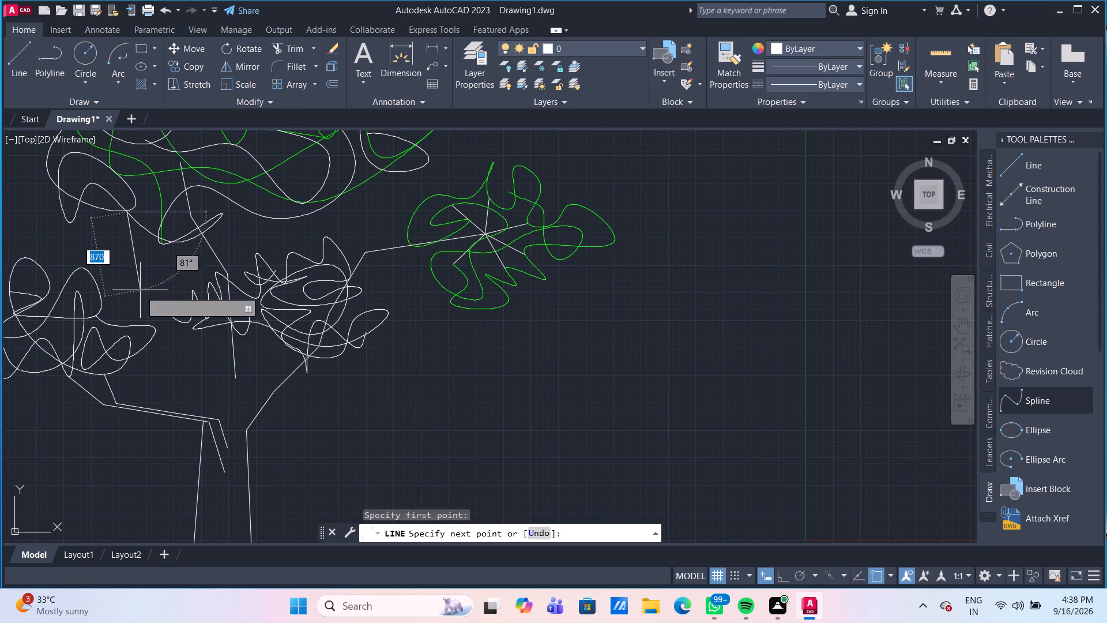
pyautogui.click(146, 297)
pyautogui.moveTo(171, 362); pyautogui.dragTo(183, 380)
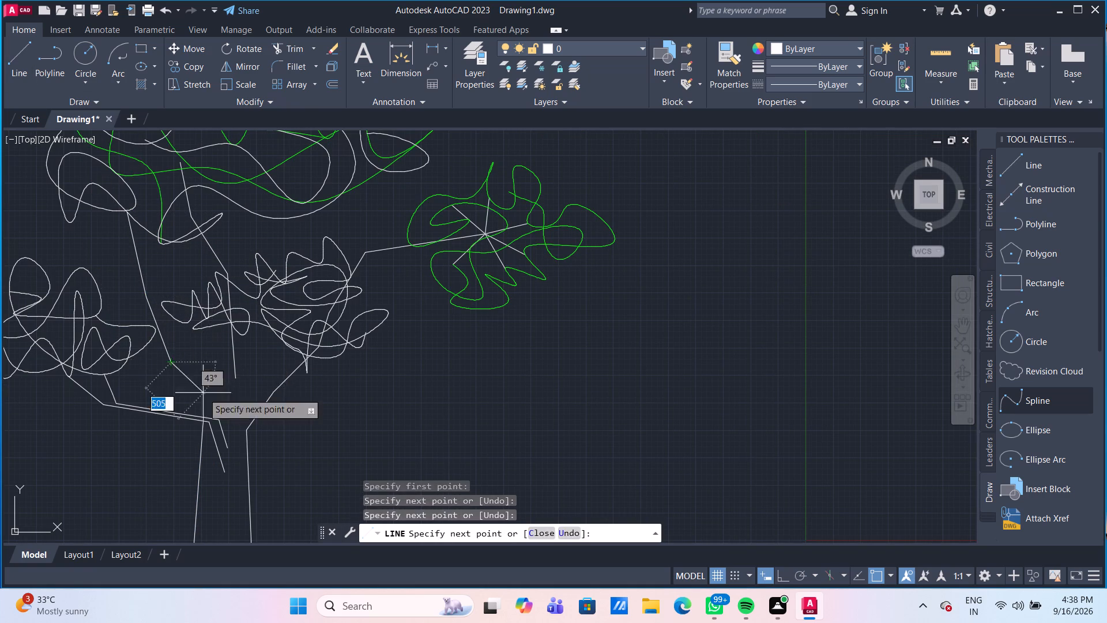
pyautogui.scroll(1, 229, 415)
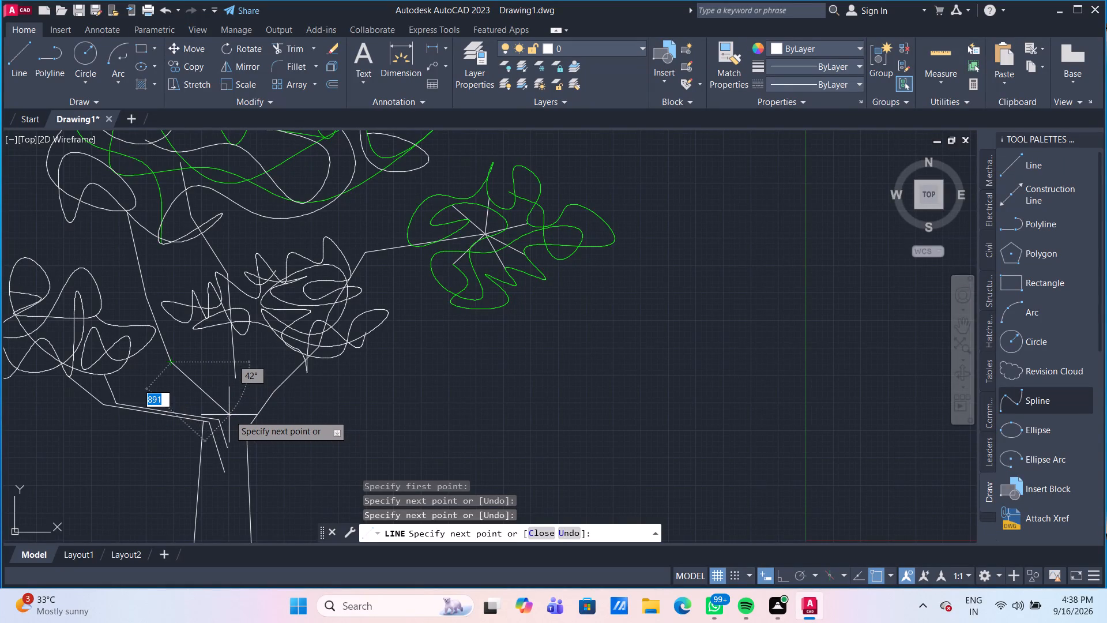
pyautogui.click(213, 410)
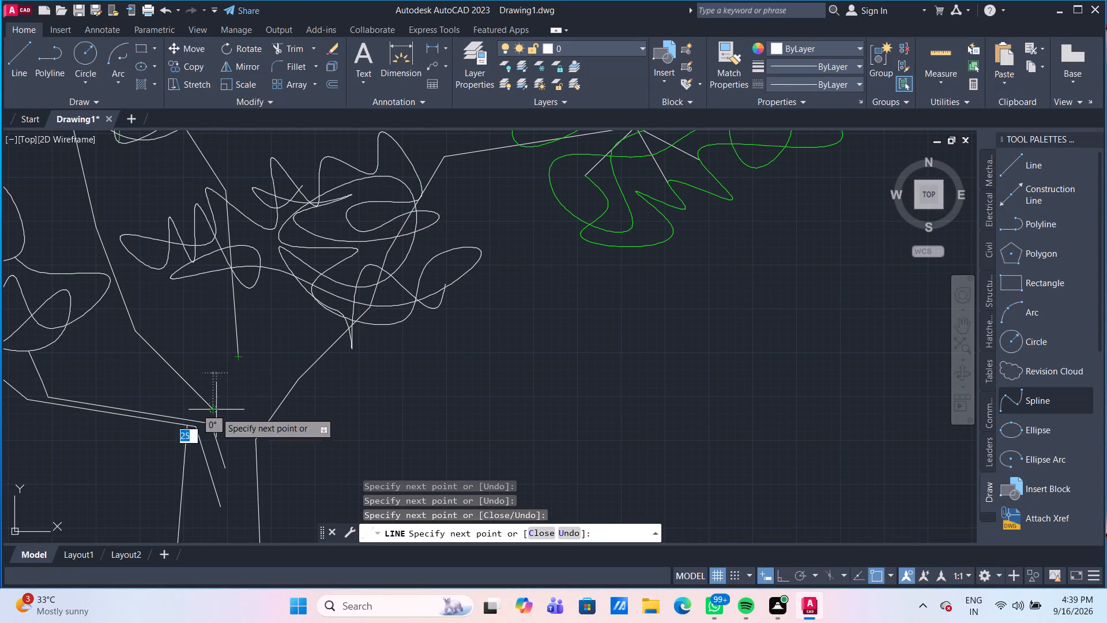
pyautogui.scroll(3, 204, 412)
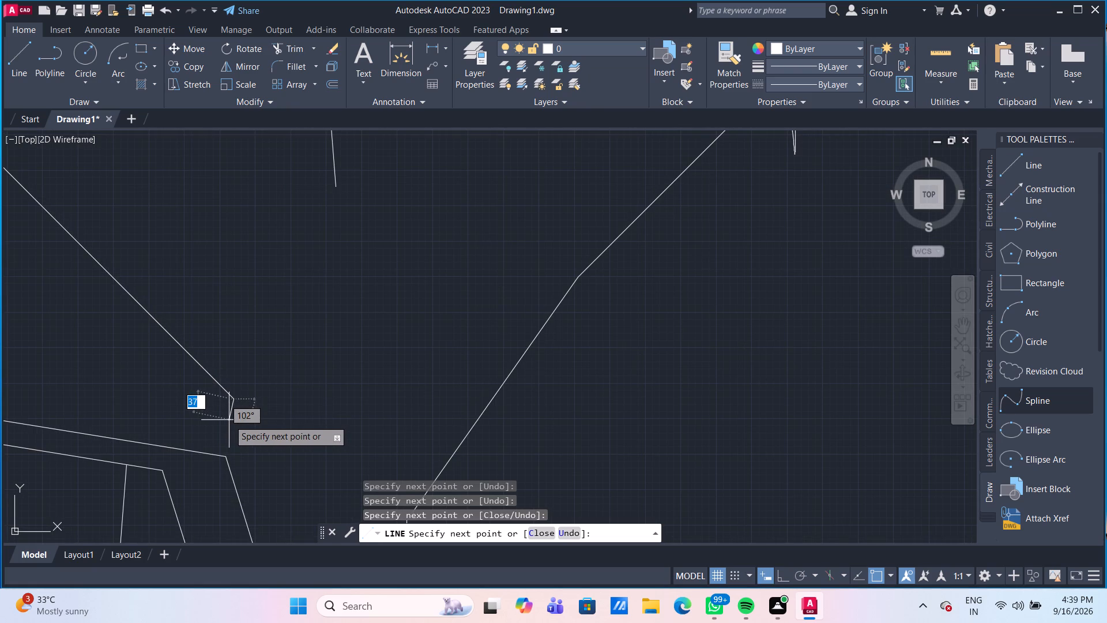
pyautogui.click(232, 423)
# Continue the line back up from the branch tip as its lower left edge, redrawing the second segment slightly clear of the right edge.
pyautogui.scroll(-1, 132, 374)
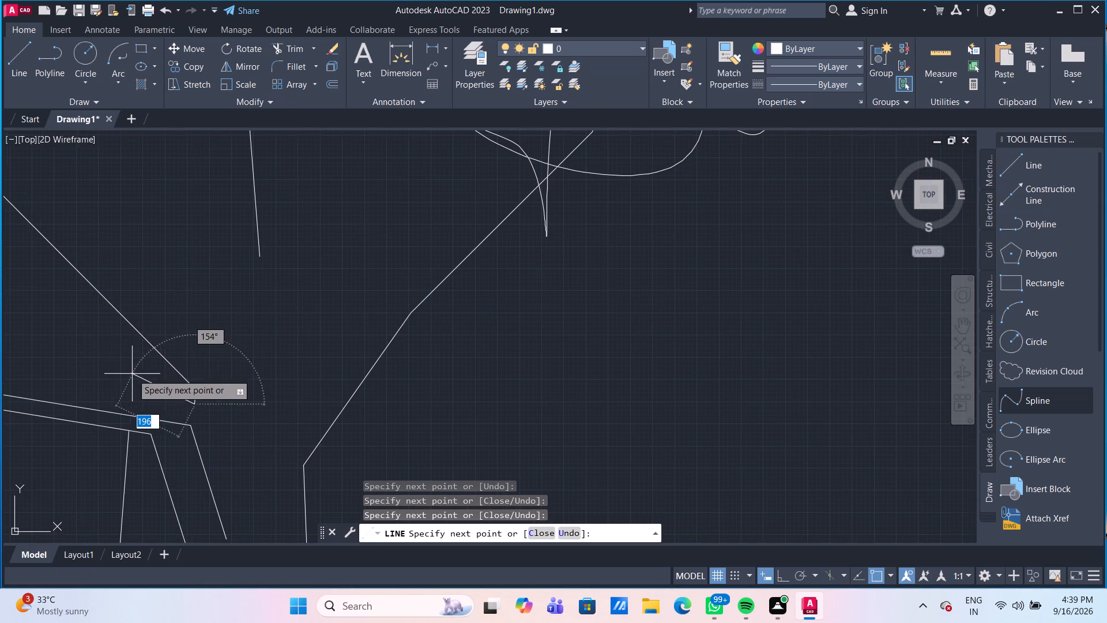
pyautogui.scroll(-1, 106, 327)
pyautogui.moveTo(95, 325); pyautogui.dragTo(269, 343, button='middle')
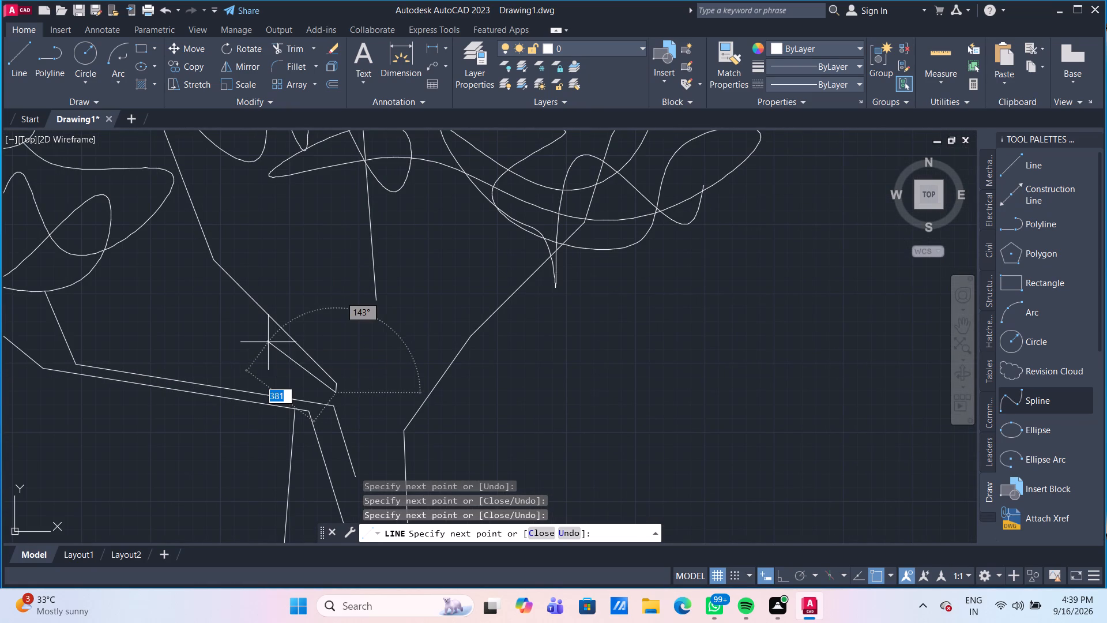
pyautogui.scroll(1, 268, 340)
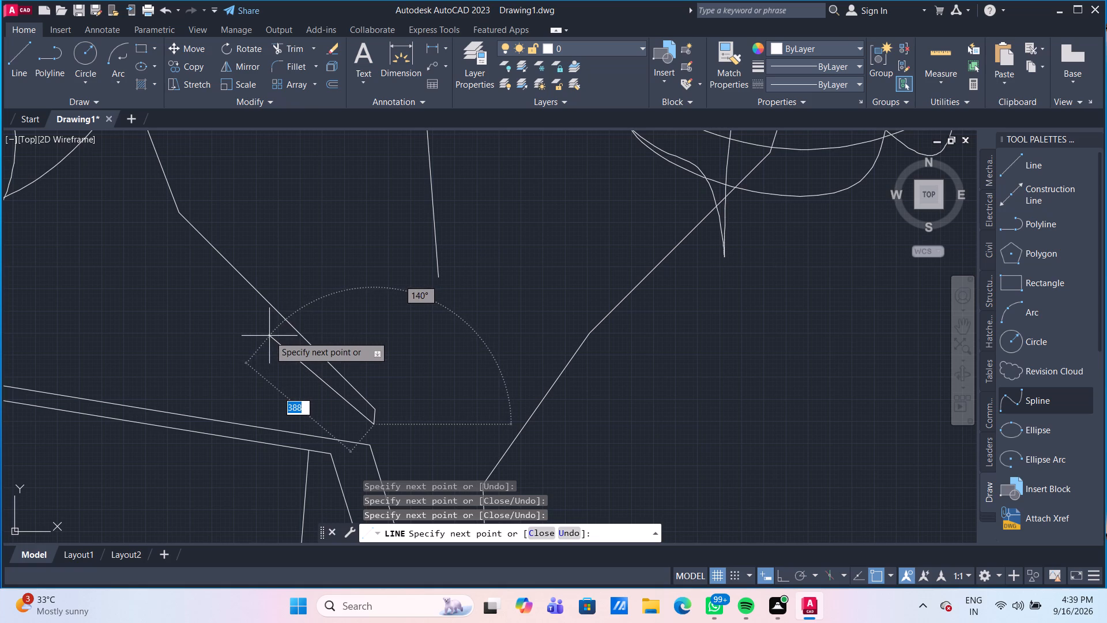
pyautogui.click(269, 336)
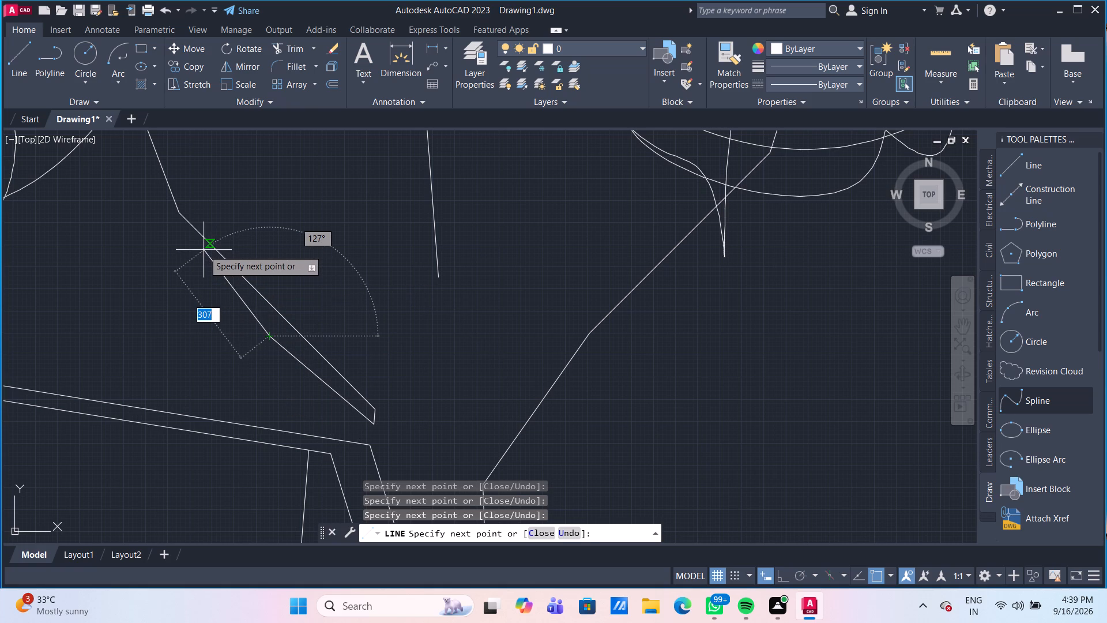
pyautogui.click(204, 250)
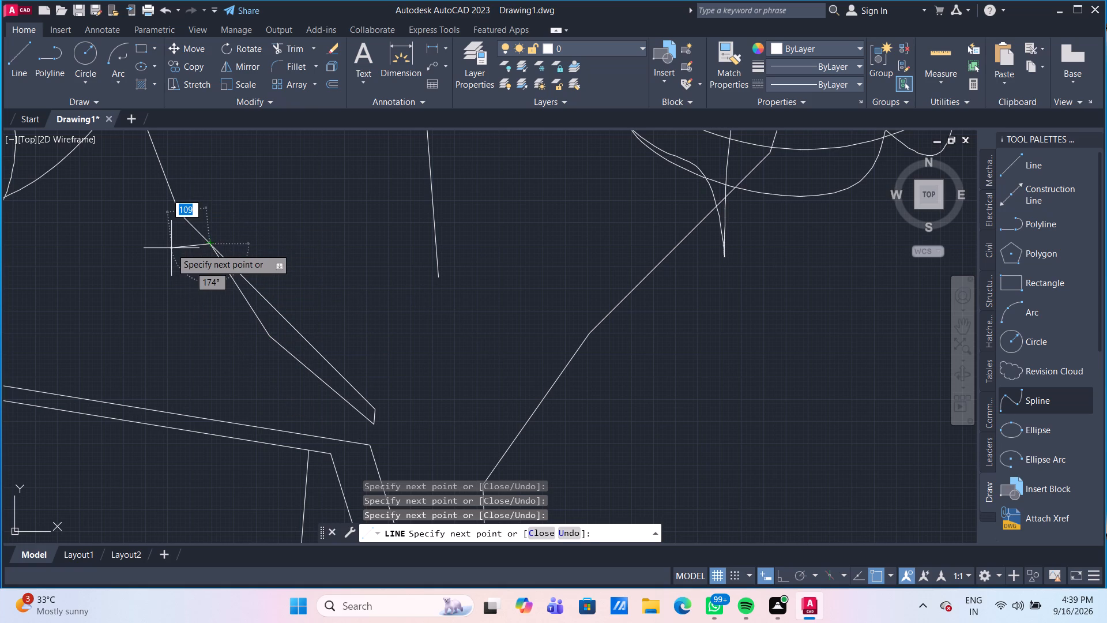
pyautogui.hotkey('ctrl', 'z')
pyautogui.scroll(2, 214, 269)
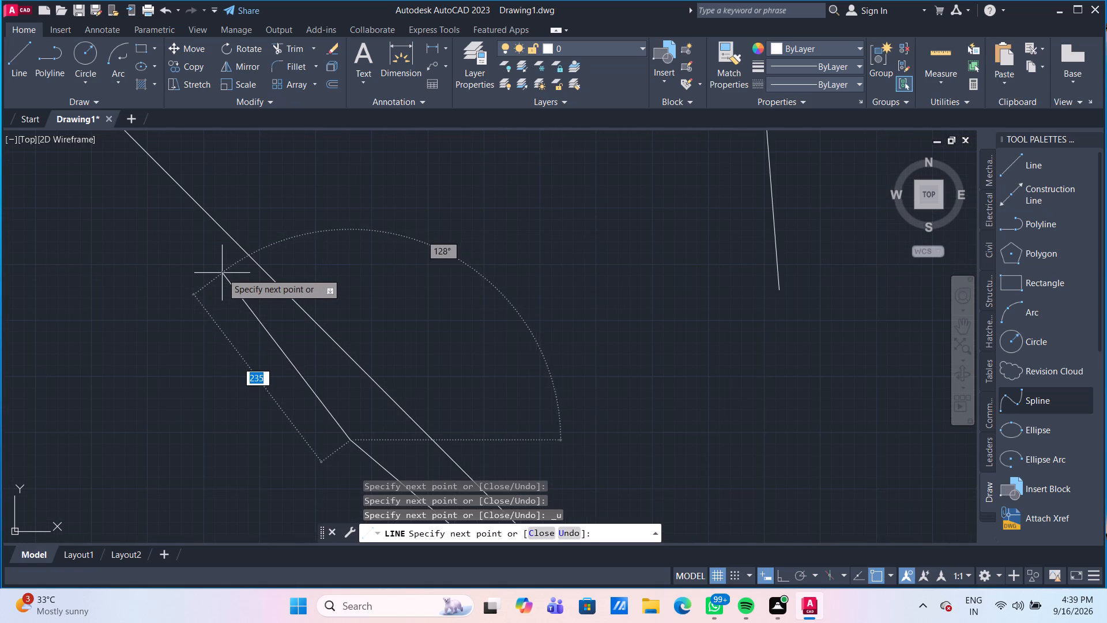
pyautogui.click(232, 269)
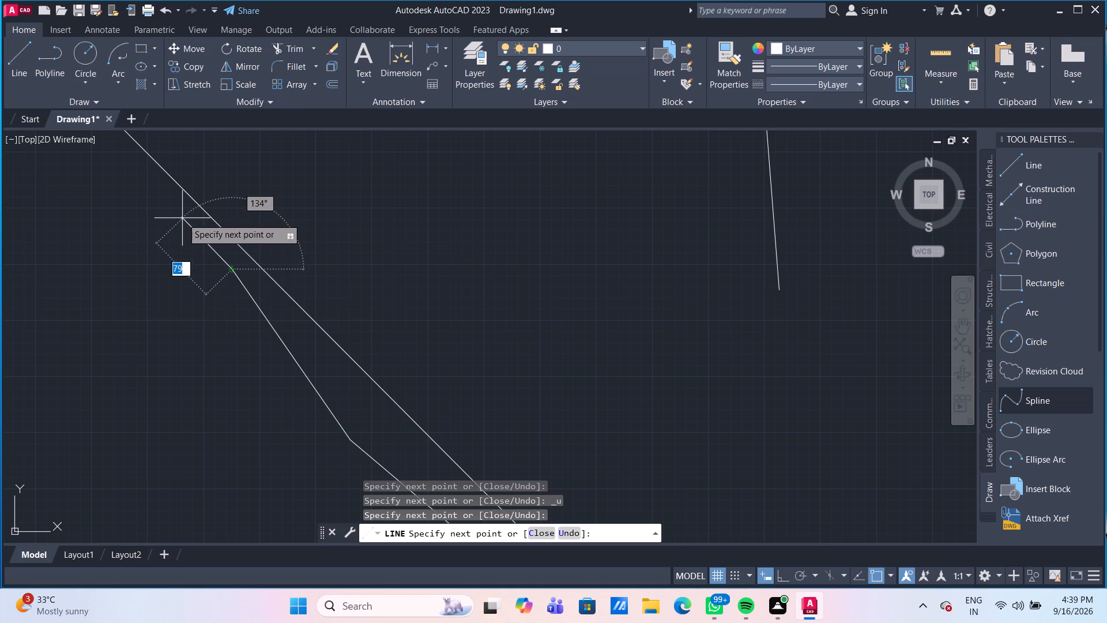
pyautogui.scroll(-2, 182, 218)
pyautogui.moveTo(180, 216); pyautogui.dragTo(216, 276, button='middle')
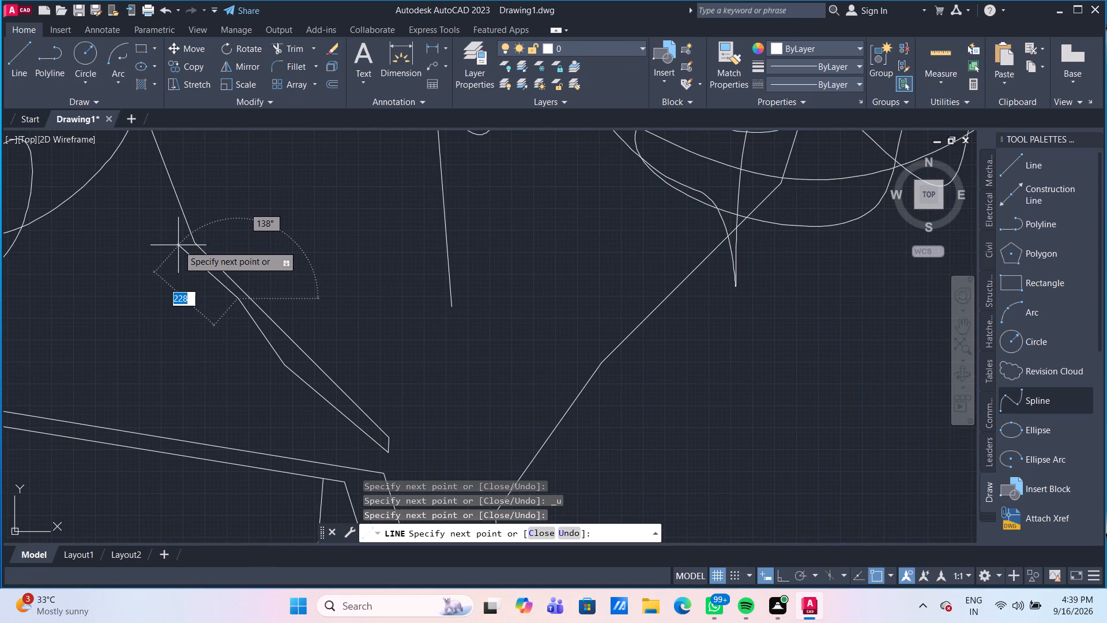
pyautogui.click(174, 239)
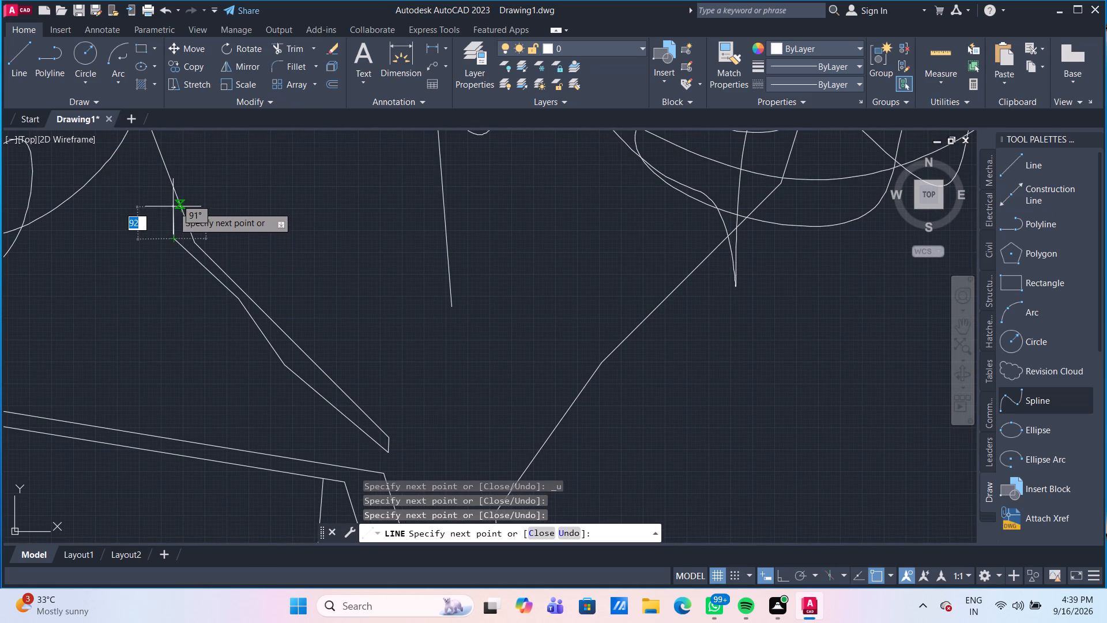
pyautogui.click(153, 200)
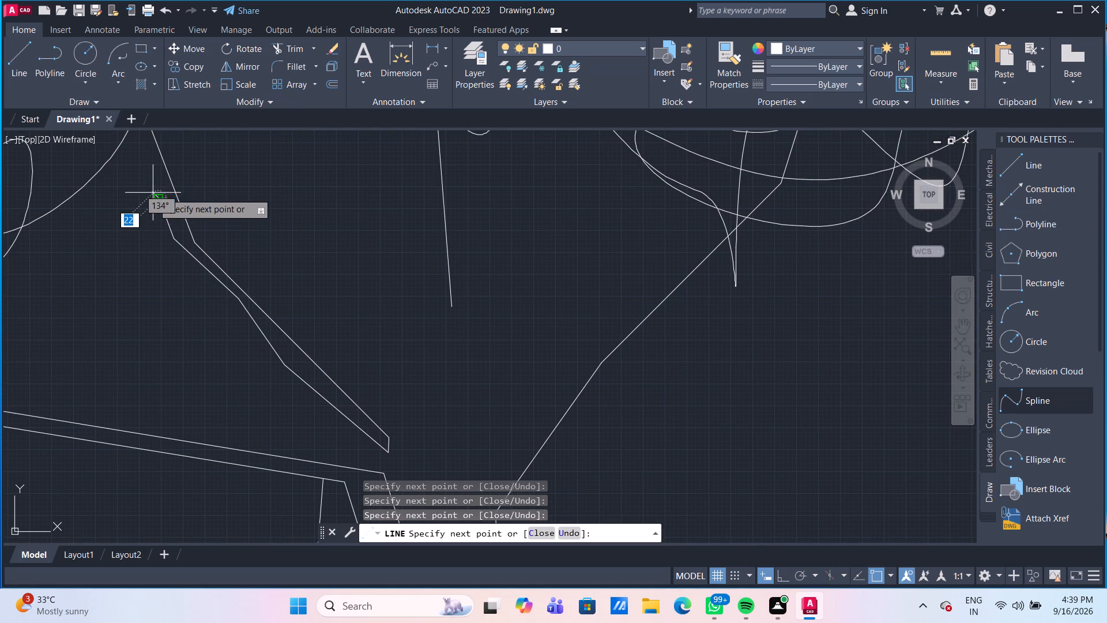
# Complete the branch's left edge up to where the right edge meets the foliage, and end with a twig about 255 units long to the right.
pyautogui.scroll(-2, 153, 193)
pyautogui.moveTo(153, 193); pyautogui.dragTo(180, 337, button='middle')
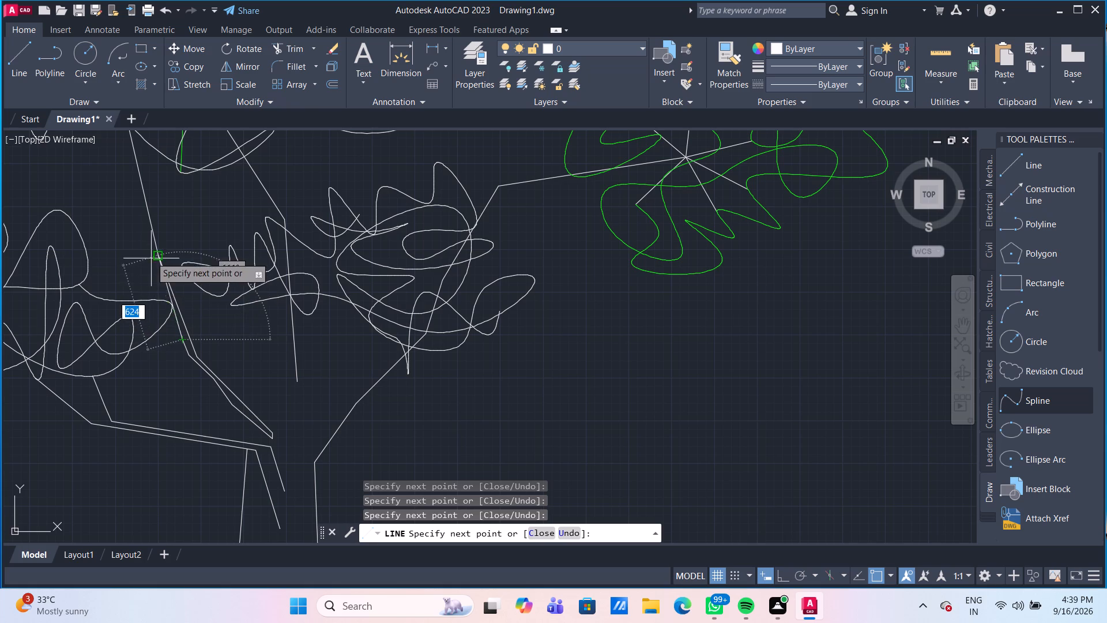
pyautogui.click(145, 241)
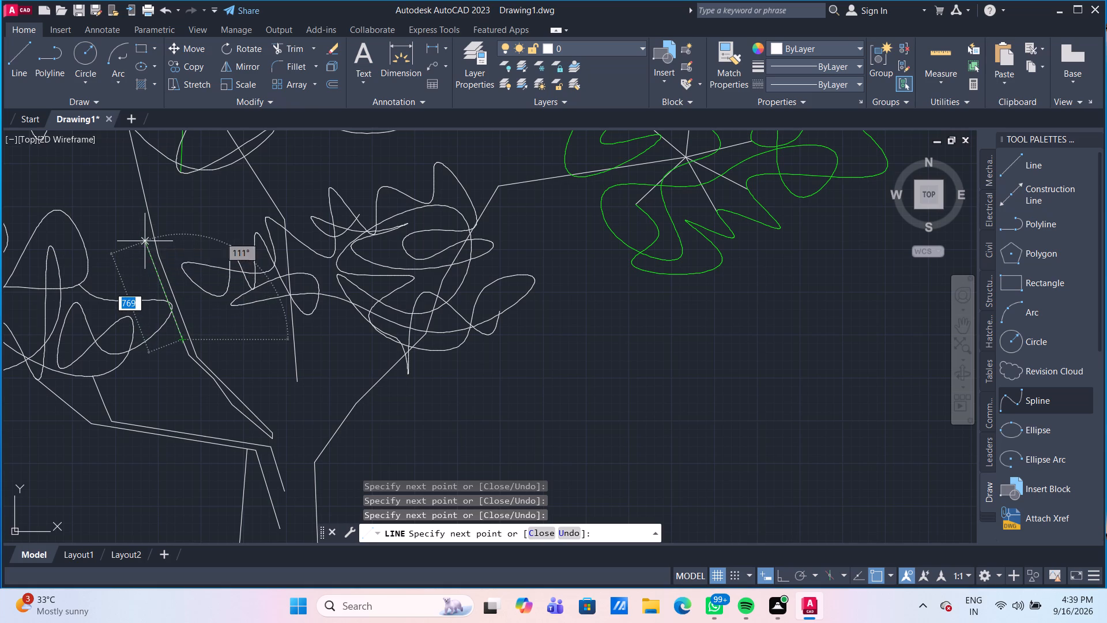
pyautogui.moveTo(146, 213); pyautogui.dragTo(137, 344, button='middle')
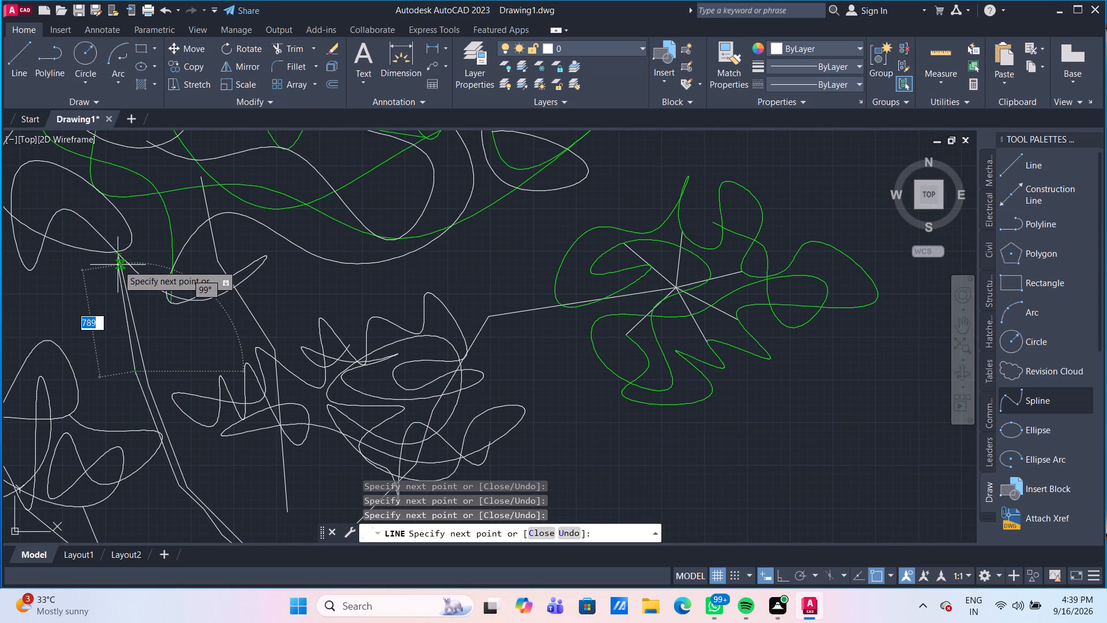
pyautogui.click(117, 251)
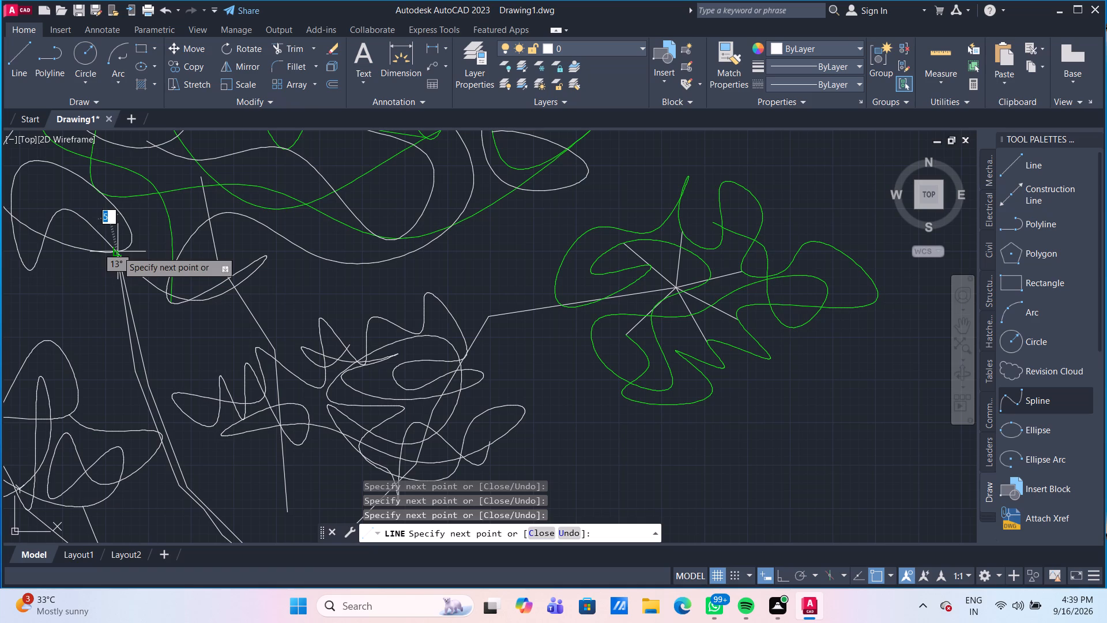
pyautogui.scroll(1, 114, 237)
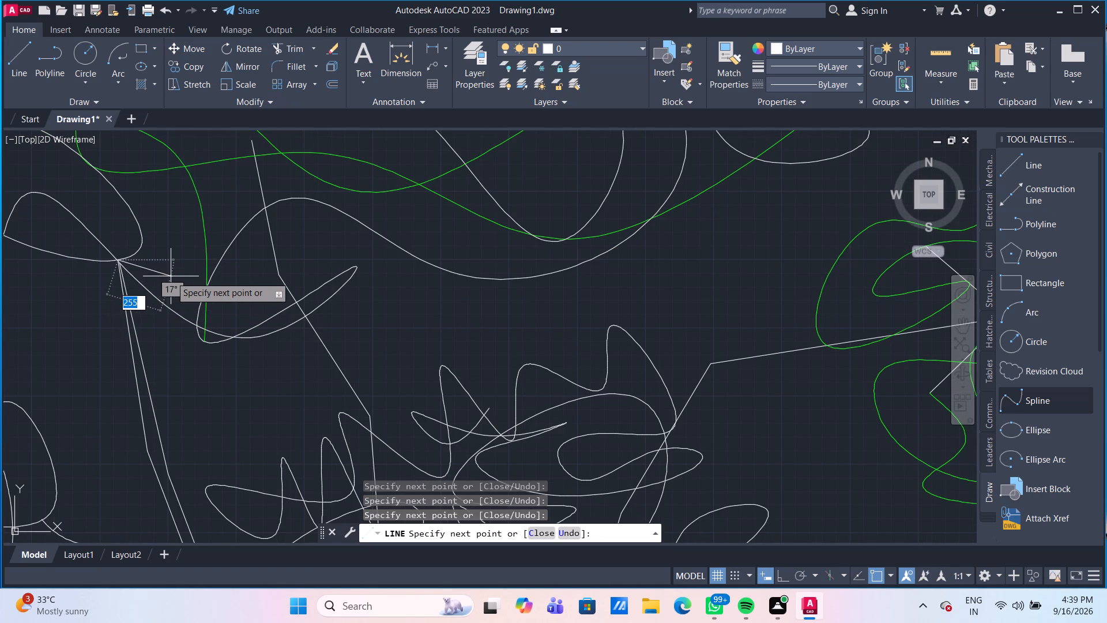
pyautogui.click(172, 277)
pyautogui.press('Escape')
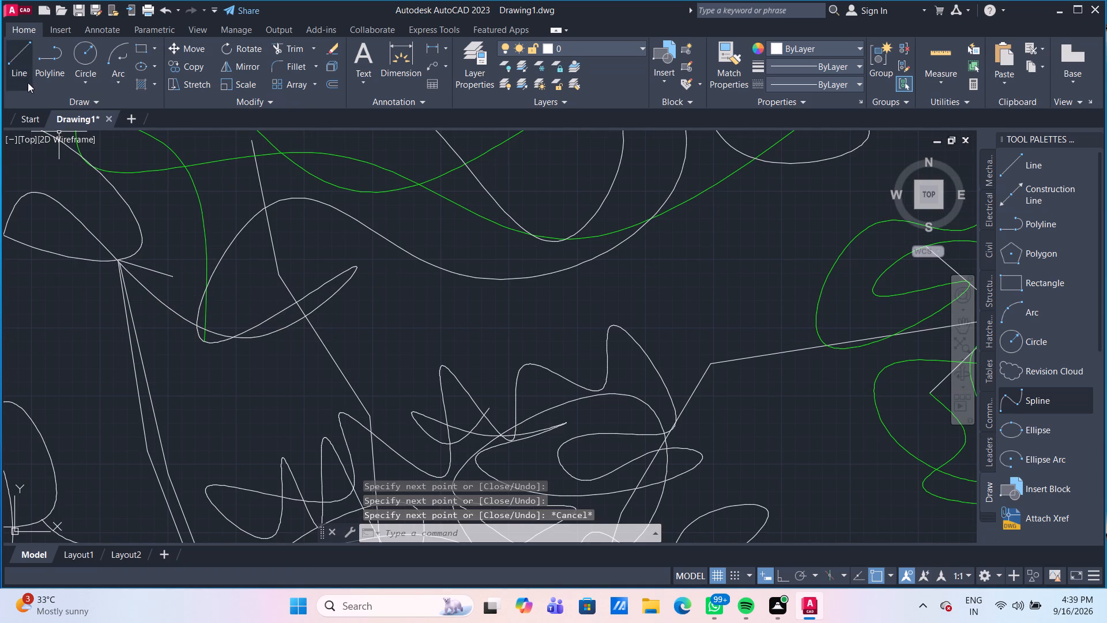
# Draw two line twigs near the branch's top, from its right edge up to the foliage curve and from its left edge to the left foliage loop.
pyautogui.click(14, 68)
pyautogui.click(148, 371)
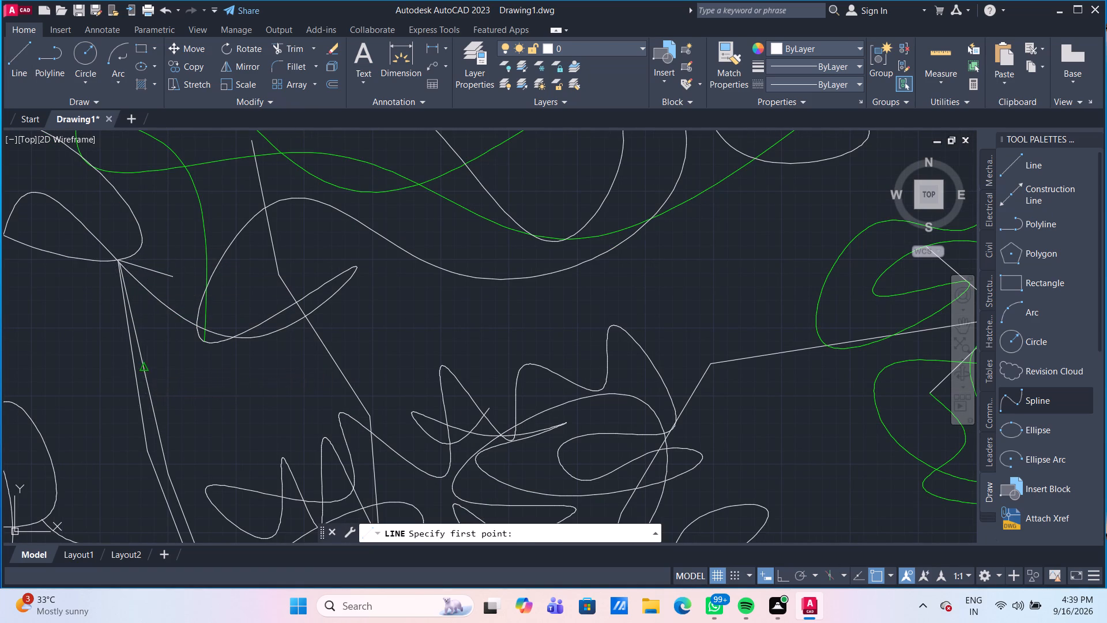
pyautogui.click(166, 303)
pyautogui.press('Escape')
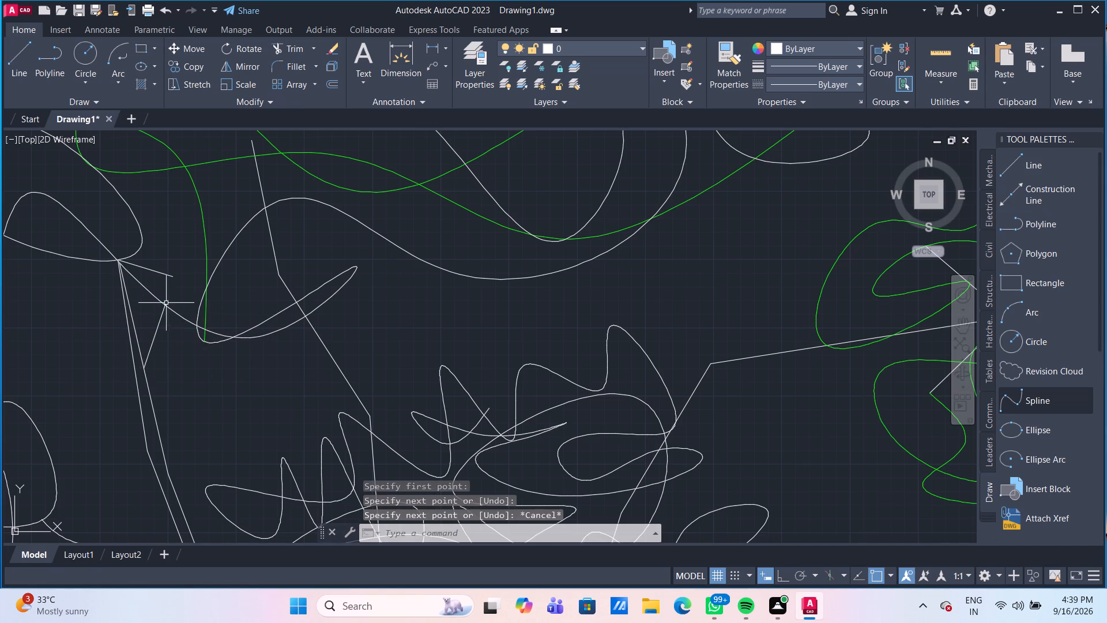
pyautogui.moveTo(10, 68); pyautogui.dragTo(15, 70)
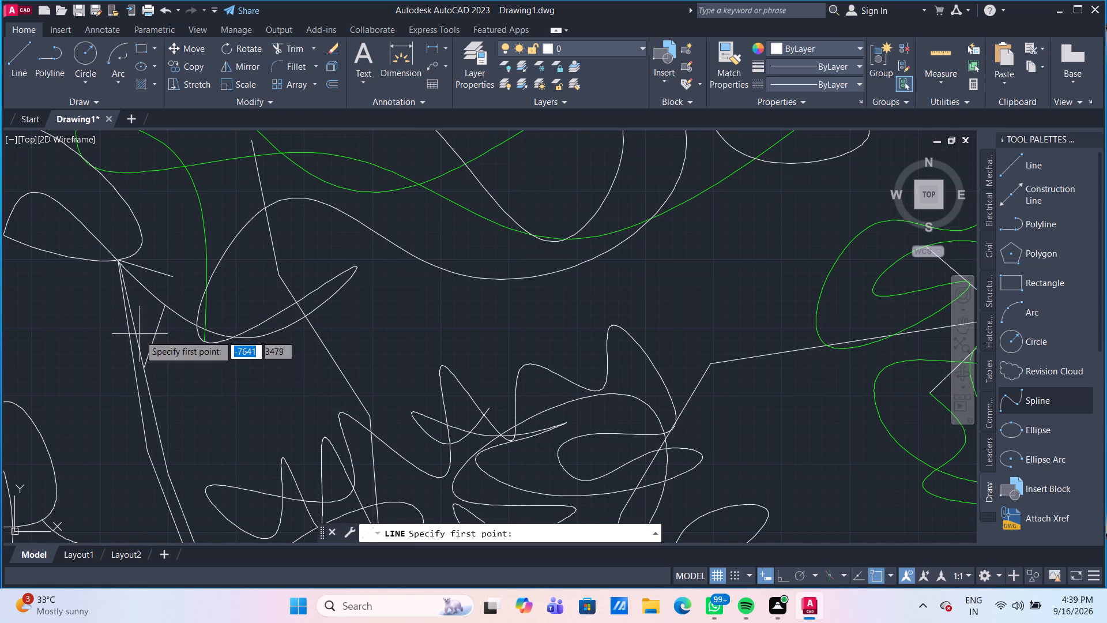
pyautogui.moveTo(137, 385); pyautogui.dragTo(134, 372)
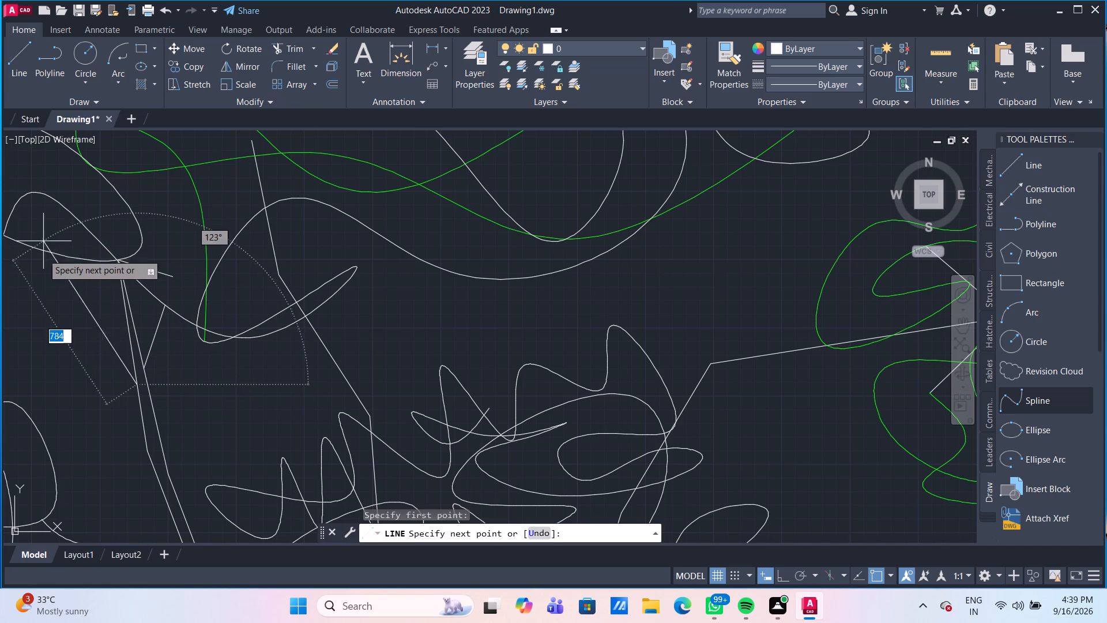
pyautogui.click(50, 248)
pyautogui.press('Escape')
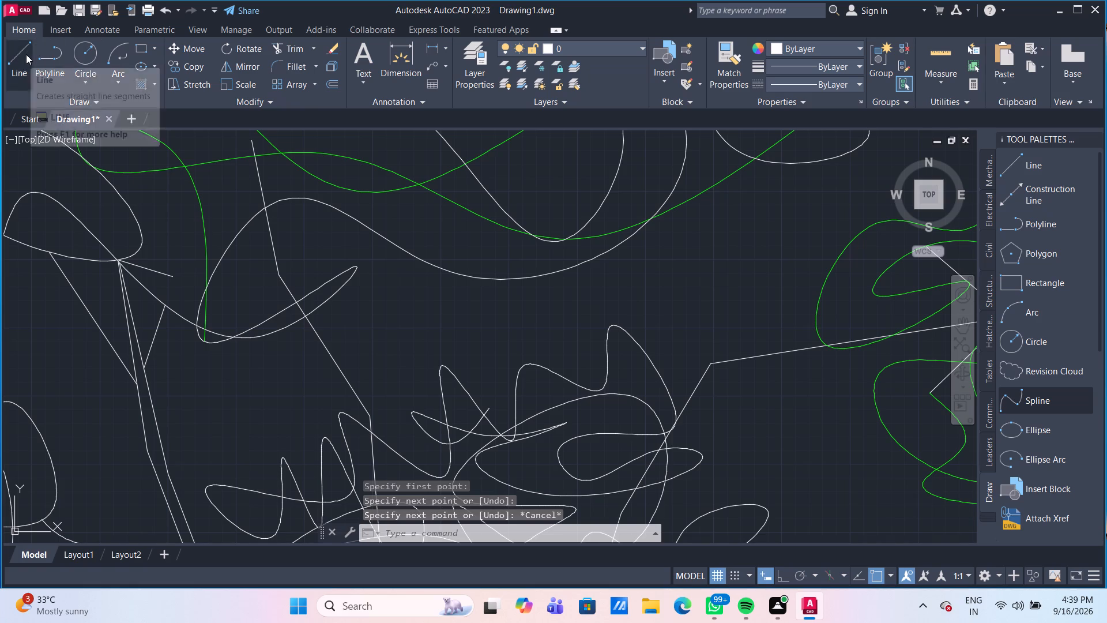
# Add a twig about 227 units long from the branch's left edge to the foliage, and one about 359 units from its right edge to the green spline's end.
pyautogui.moveTo(26, 54); pyautogui.dragTo(28, 60)
pyautogui.click(124, 310)
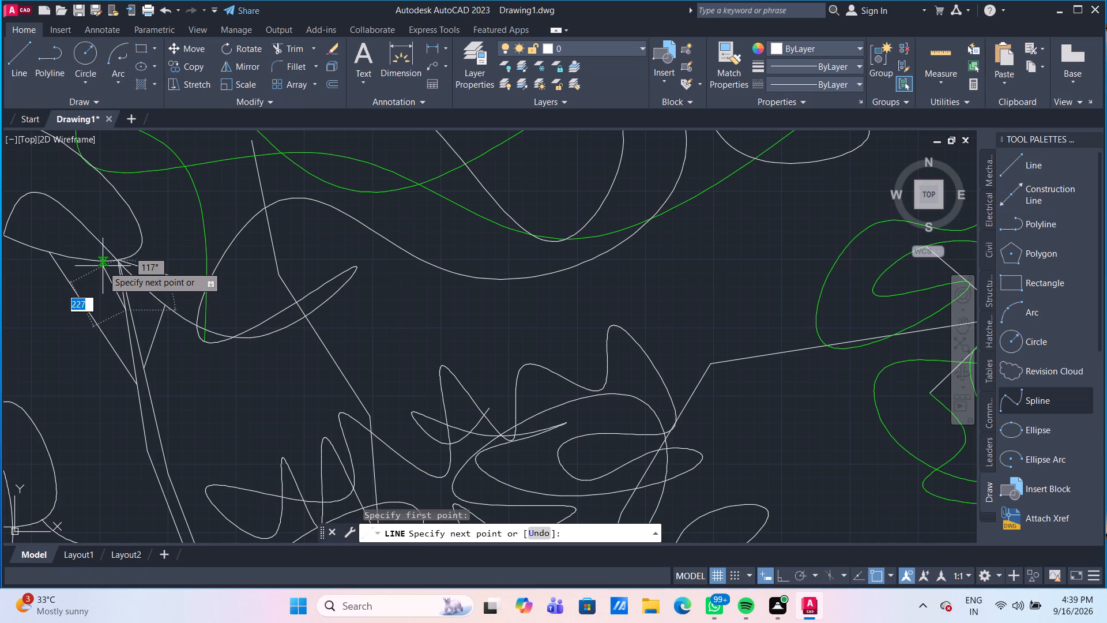
pyautogui.click(103, 263)
pyautogui.press('Escape')
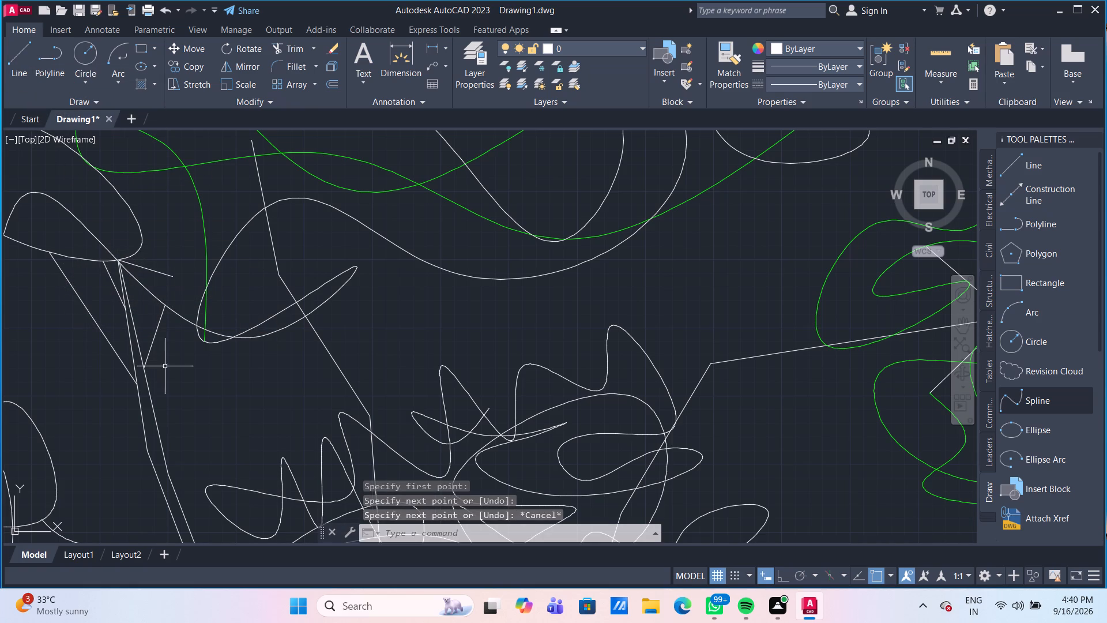
pyautogui.moveTo(10, 59); pyautogui.dragTo(14, 64)
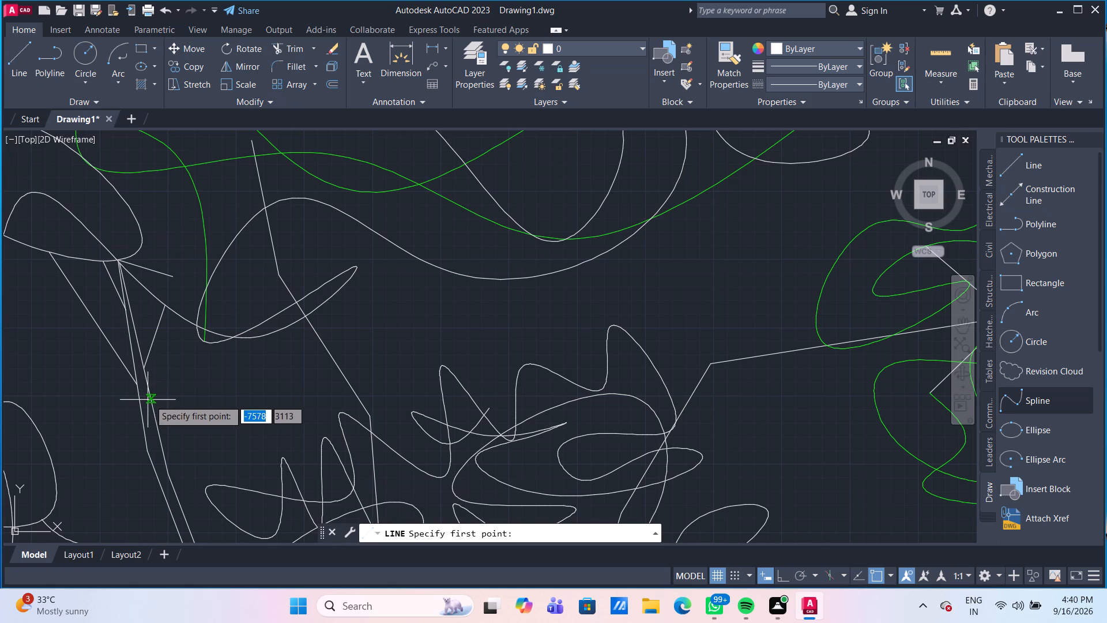
pyautogui.click(153, 399)
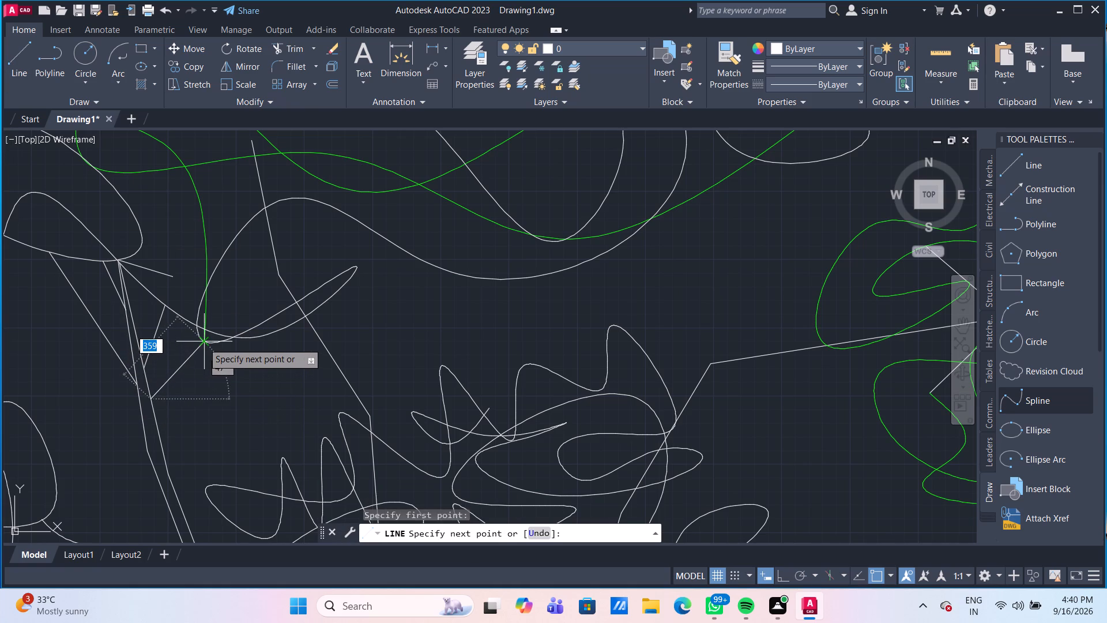
pyautogui.click(203, 343)
pyautogui.press('Escape')
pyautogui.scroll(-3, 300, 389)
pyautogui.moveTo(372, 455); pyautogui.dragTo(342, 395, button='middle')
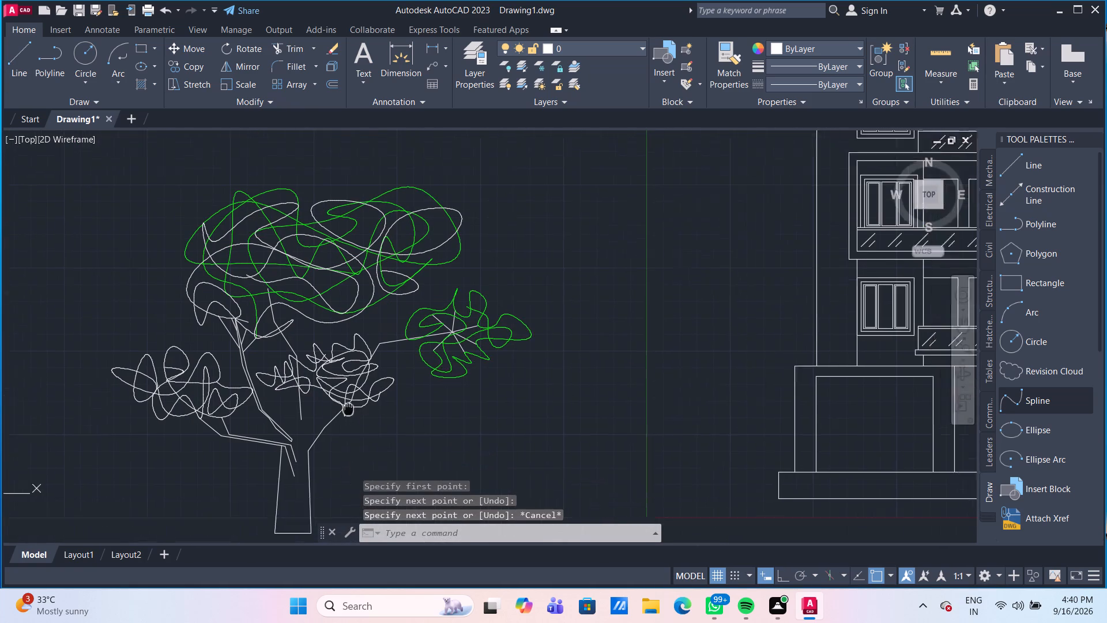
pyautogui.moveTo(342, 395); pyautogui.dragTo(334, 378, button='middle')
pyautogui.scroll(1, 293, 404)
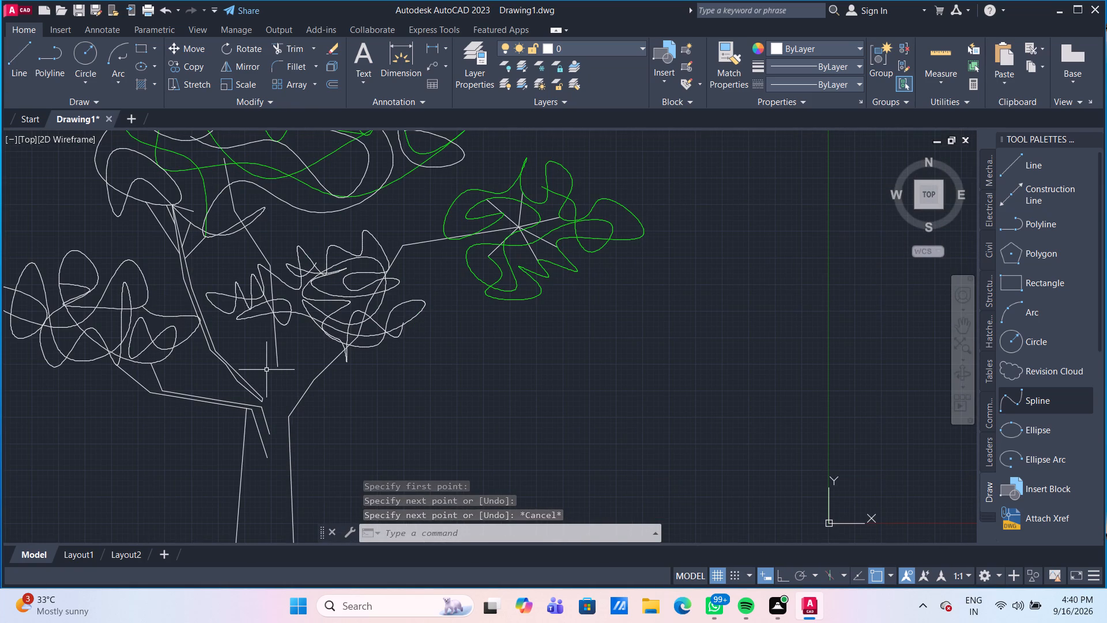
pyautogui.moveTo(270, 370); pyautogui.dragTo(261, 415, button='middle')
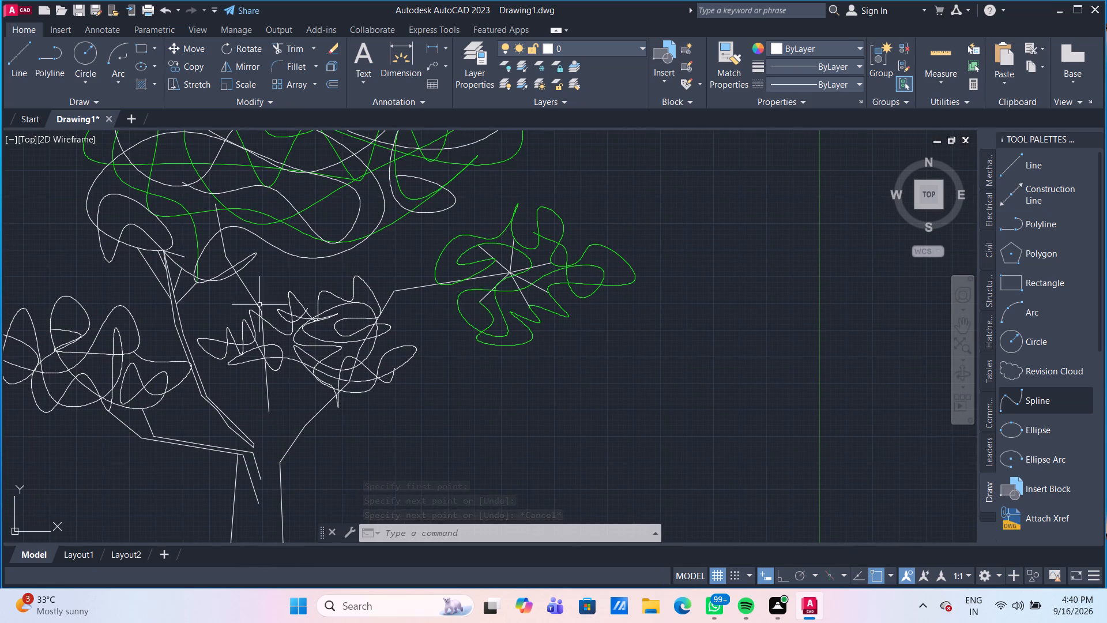
# Start the middle branch's right edge as a line from its top at the foliage curve, following the left edge down past the first bend.
pyautogui.click(21, 49)
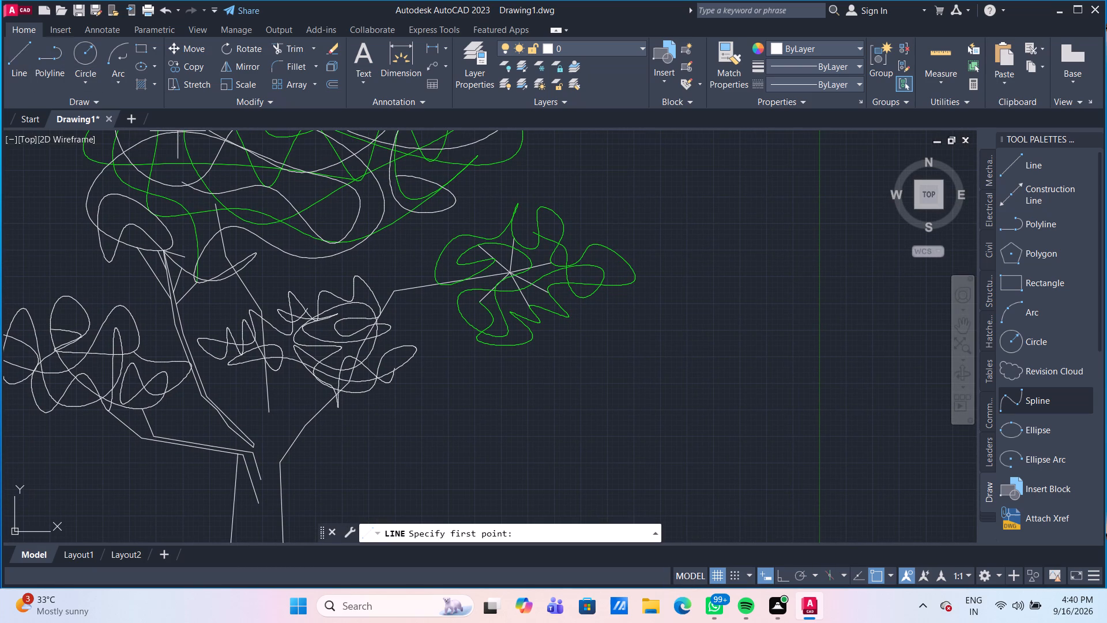
pyautogui.scroll(1, 180, 230)
pyautogui.click(232, 190)
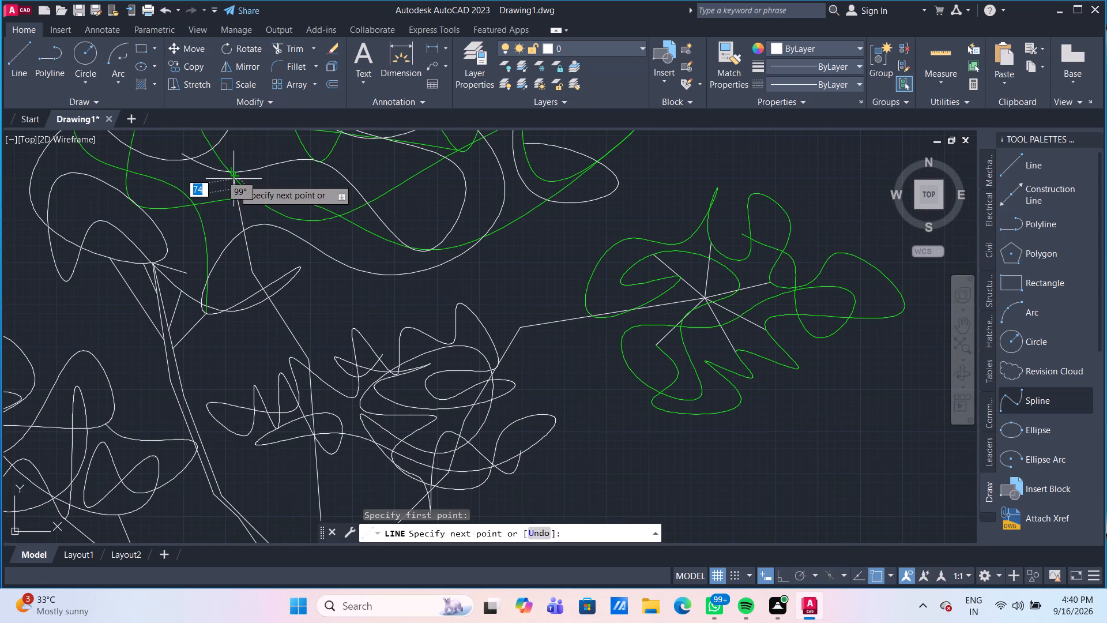
pyautogui.click(234, 176)
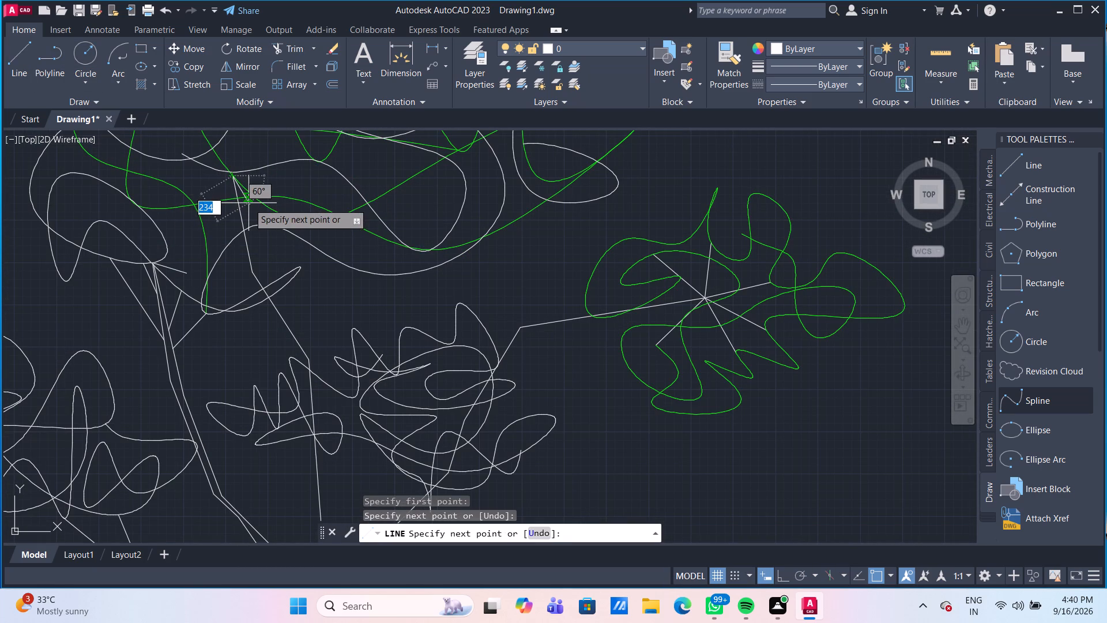
pyautogui.moveTo(248, 203); pyautogui.dragTo(249, 213)
pyautogui.click(258, 254)
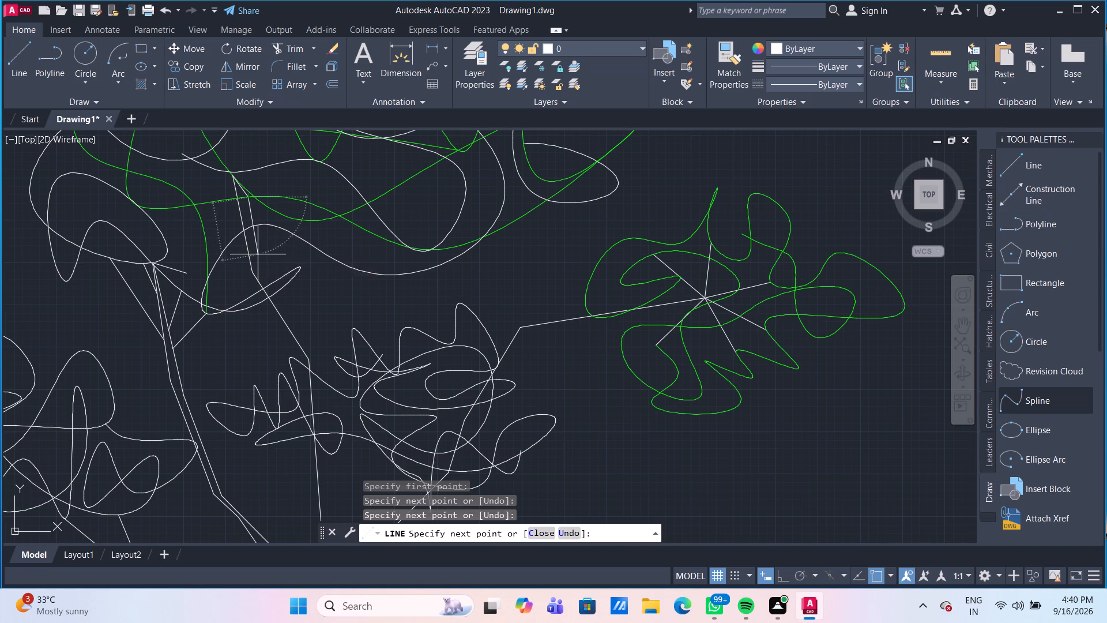
pyautogui.scroll(2, 276, 294)
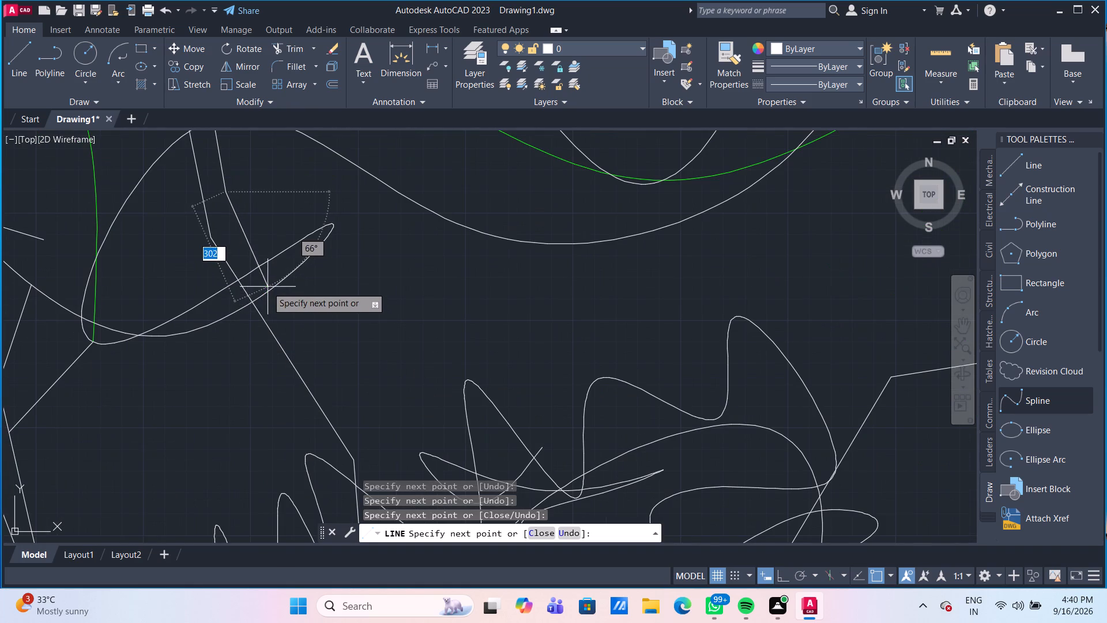
pyautogui.click(225, 216)
pyautogui.click(244, 252)
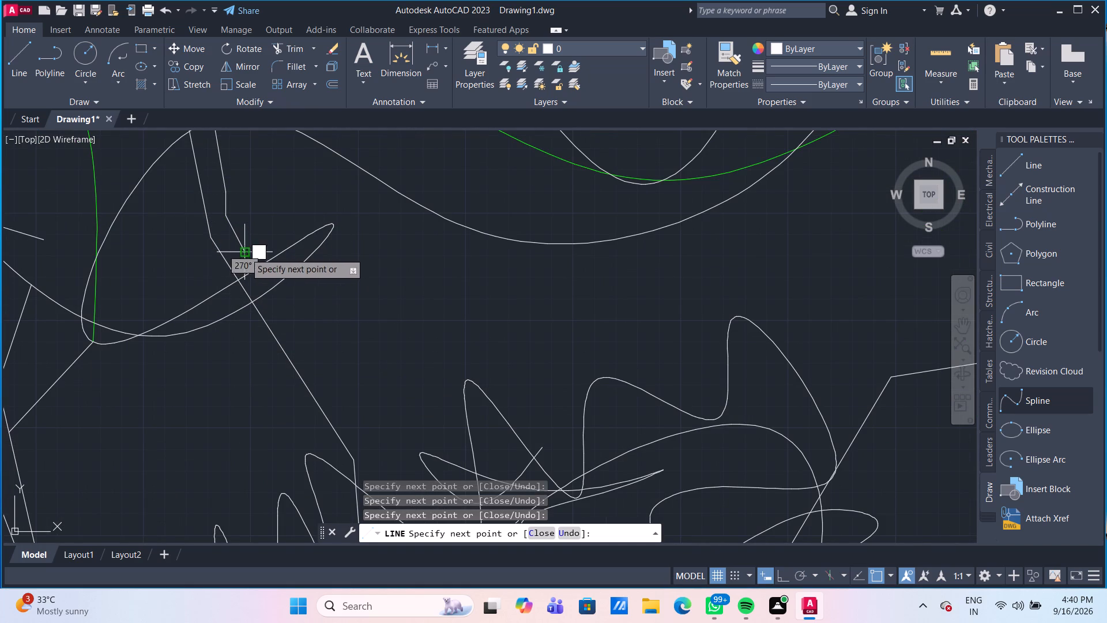
pyautogui.click(300, 343)
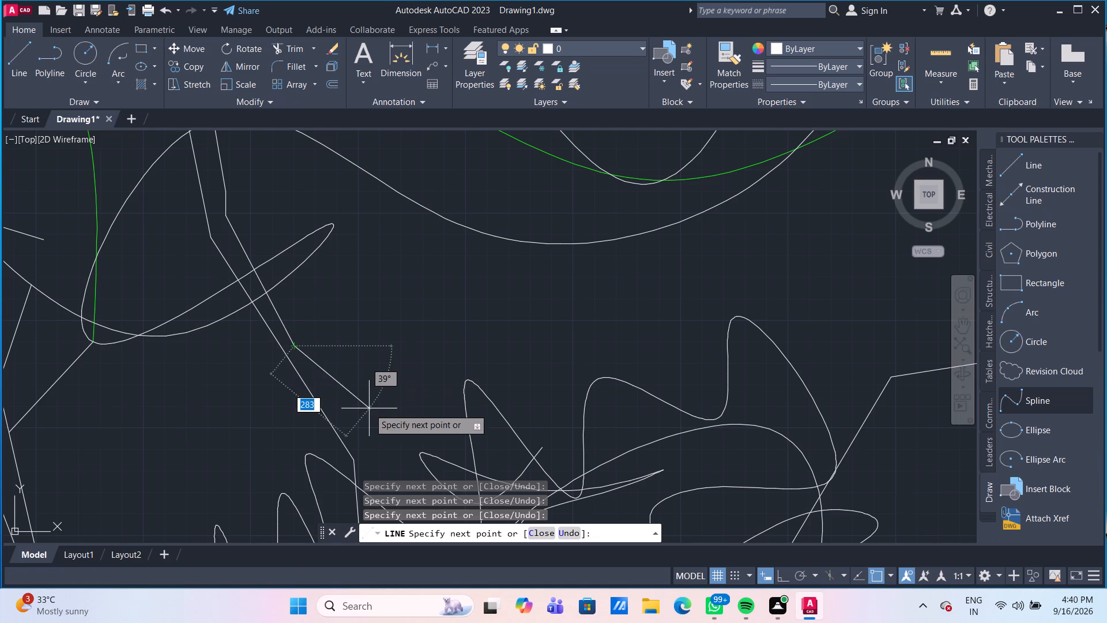
# Continue the middle branch's right edge down through the small foliage cluster to the fork above the trunk.
pyautogui.scroll(-1, 368, 409)
pyautogui.moveTo(368, 409); pyautogui.dragTo(306, 275, button='middle')
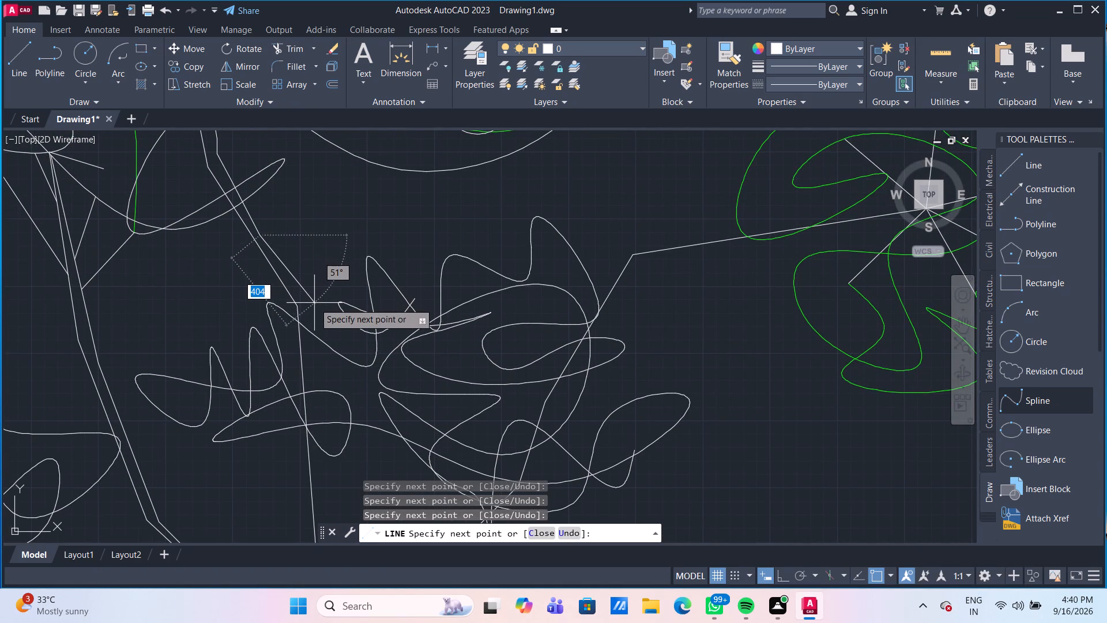
pyautogui.click(314, 303)
pyautogui.moveTo(329, 355); pyautogui.dragTo(318, 305, button='middle')
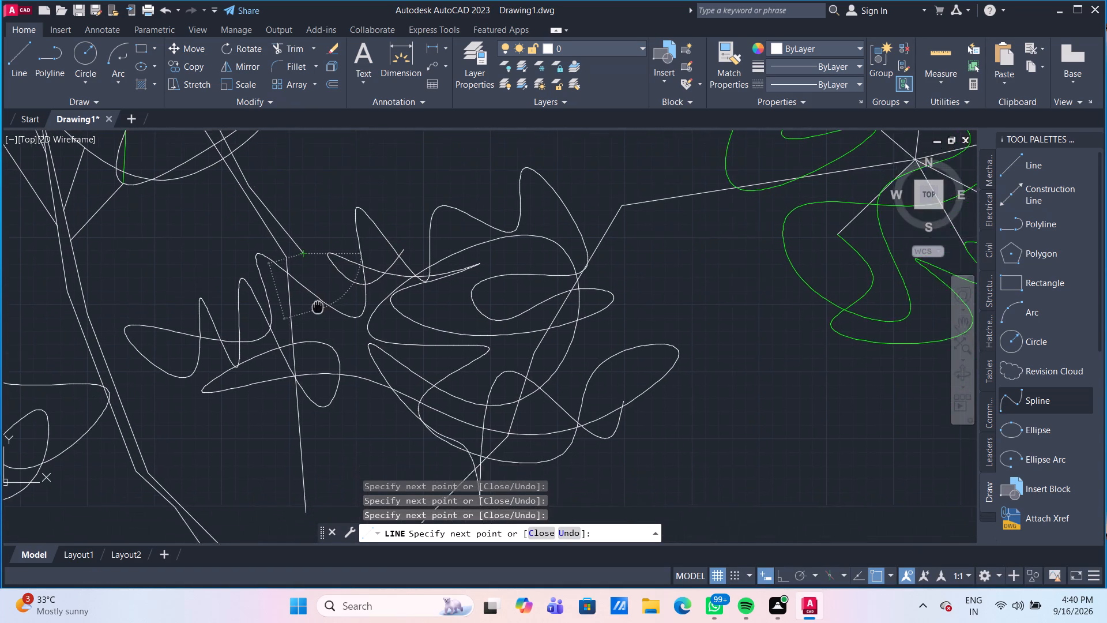
pyautogui.moveTo(318, 305); pyautogui.dragTo(318, 256, button='middle')
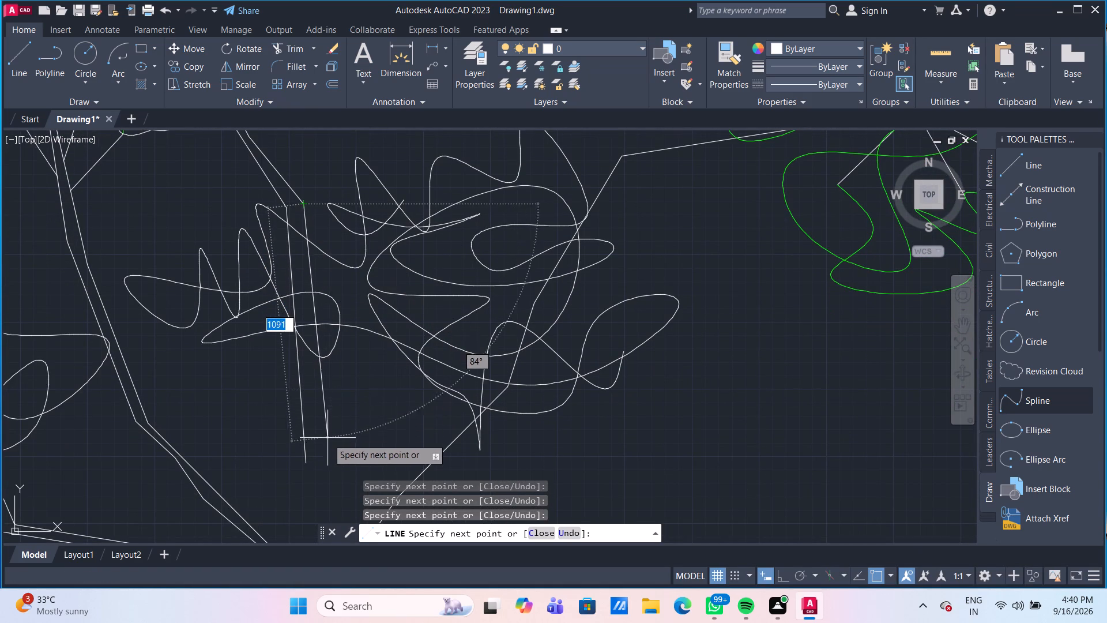
pyautogui.click(325, 463)
pyautogui.scroll(-1, 389, 424)
pyautogui.moveTo(386, 415); pyautogui.dragTo(374, 357, button='middle')
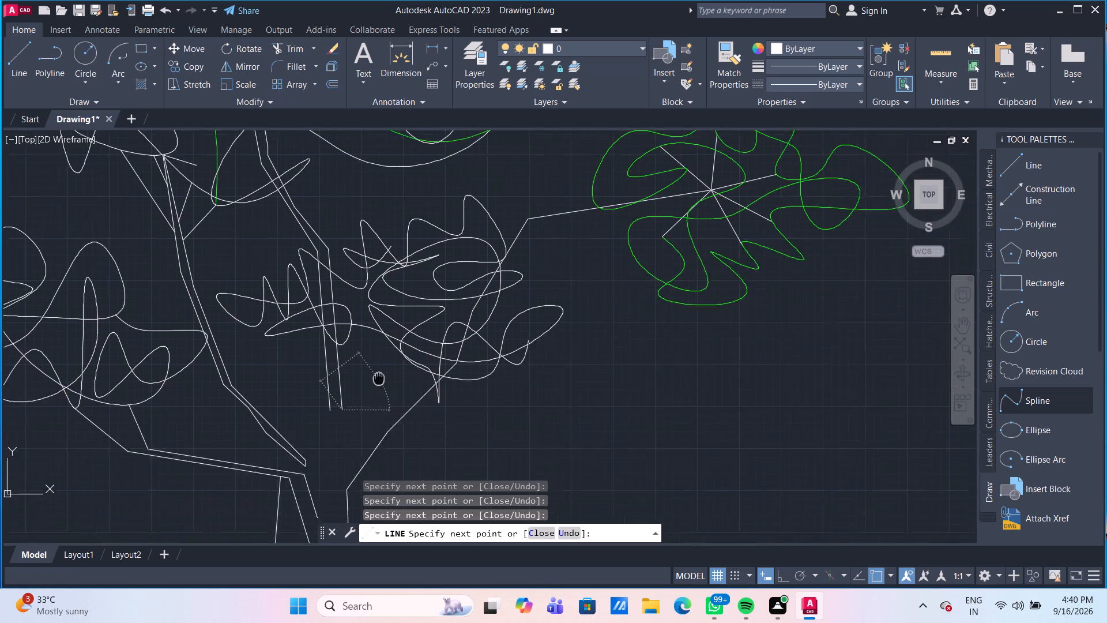
pyautogui.moveTo(374, 357); pyautogui.dragTo(366, 321, button='middle')
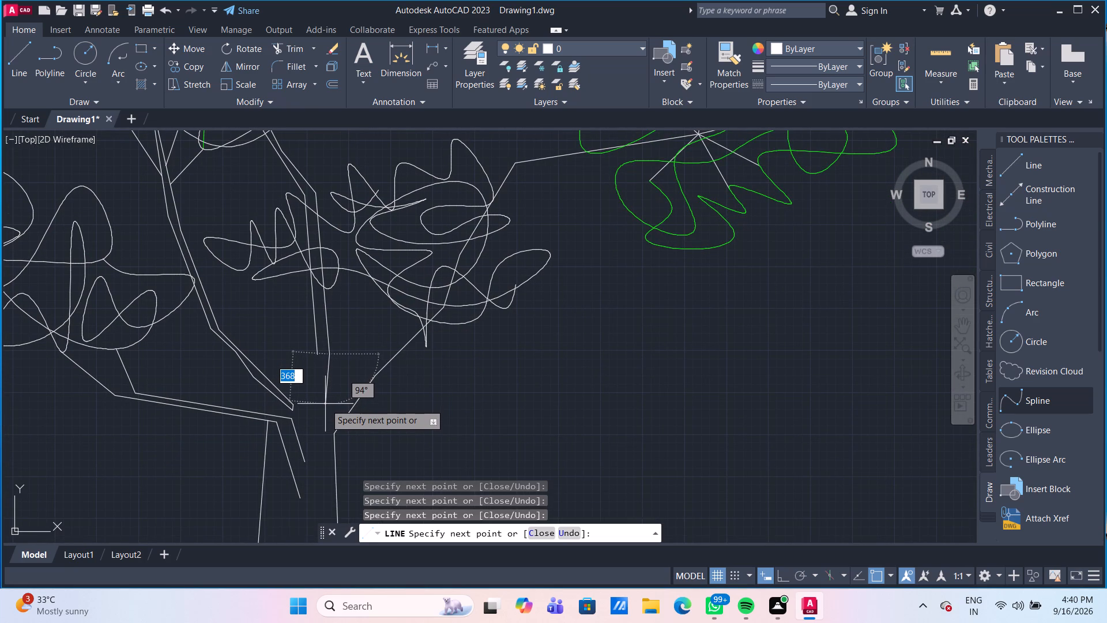
pyautogui.click(324, 411)
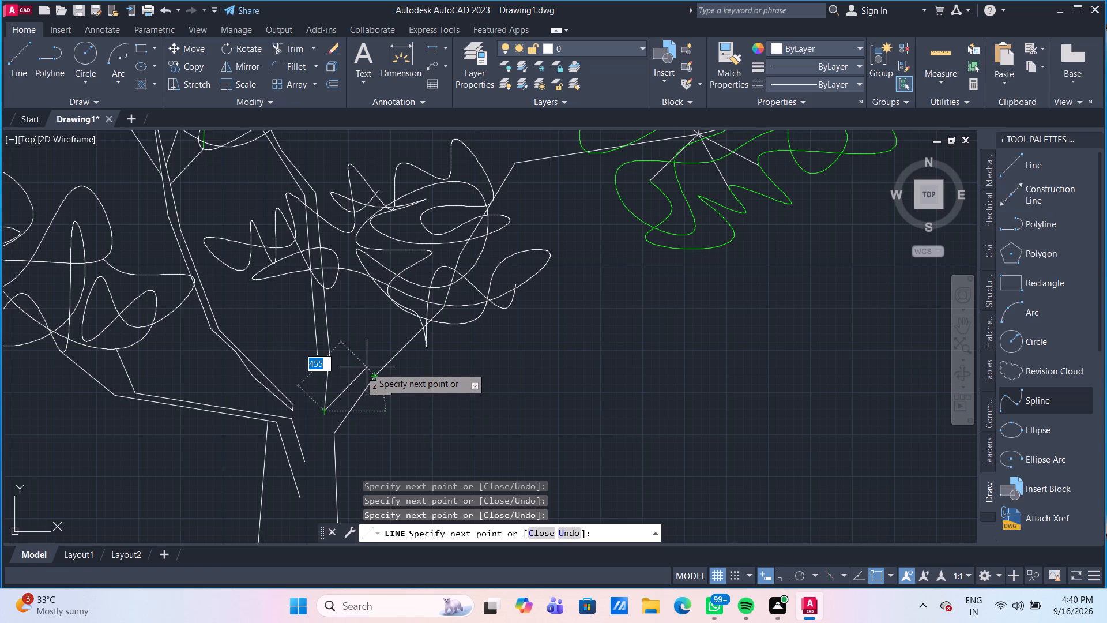
# Continue the line up from the fork as the right branch's inner edge, ending with a segment about 446 units long at the foliage.
pyautogui.click(367, 367)
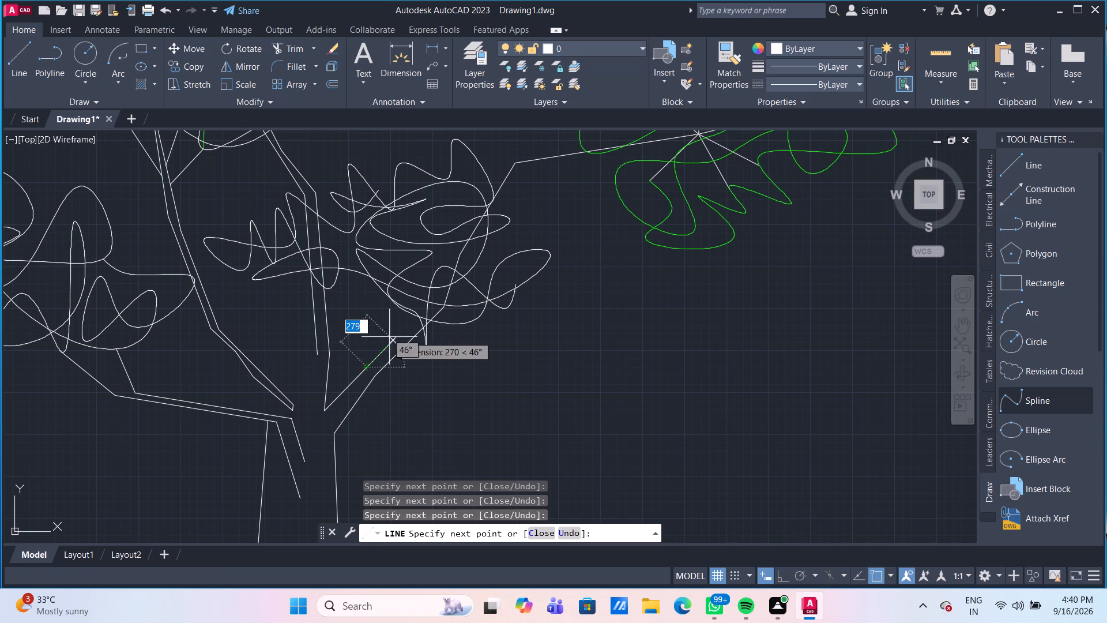
pyautogui.scroll(1, 398, 340)
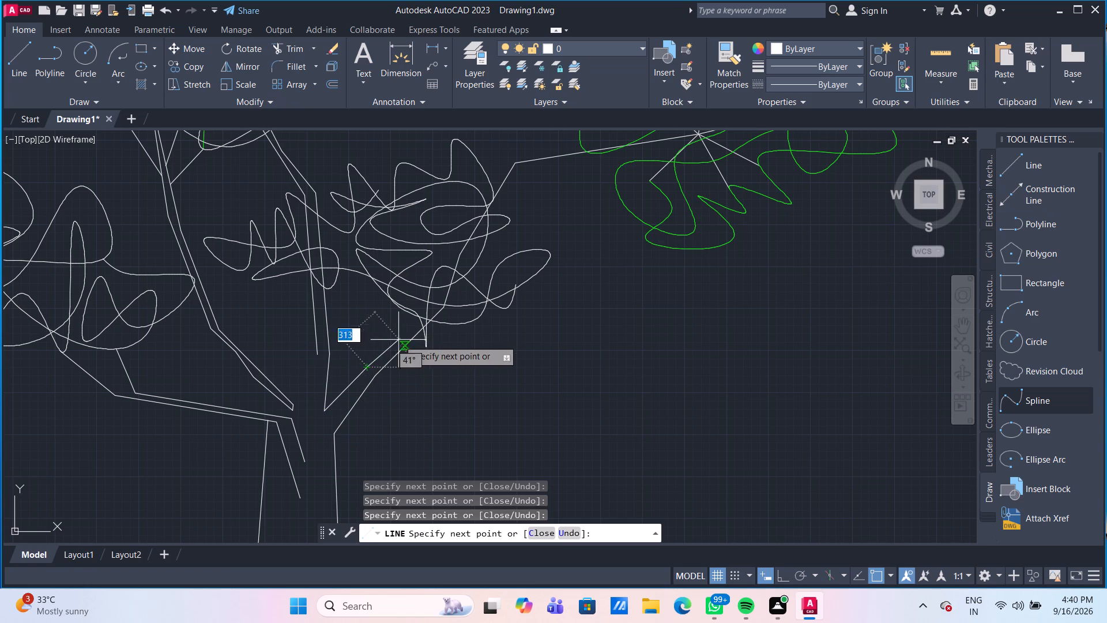
pyautogui.scroll(2, 398, 340)
pyautogui.click(387, 360)
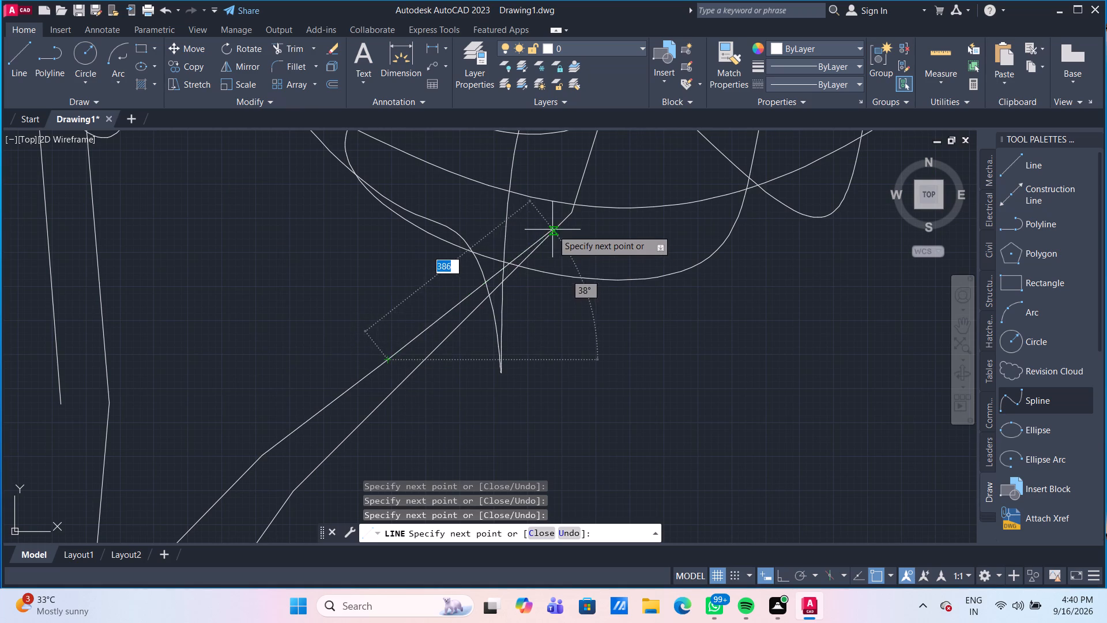
pyautogui.click(574, 207)
pyautogui.press('Escape')
# Examine the trunk and lower branches where they meet at the fork.
pyautogui.scroll(-4, 574, 207)
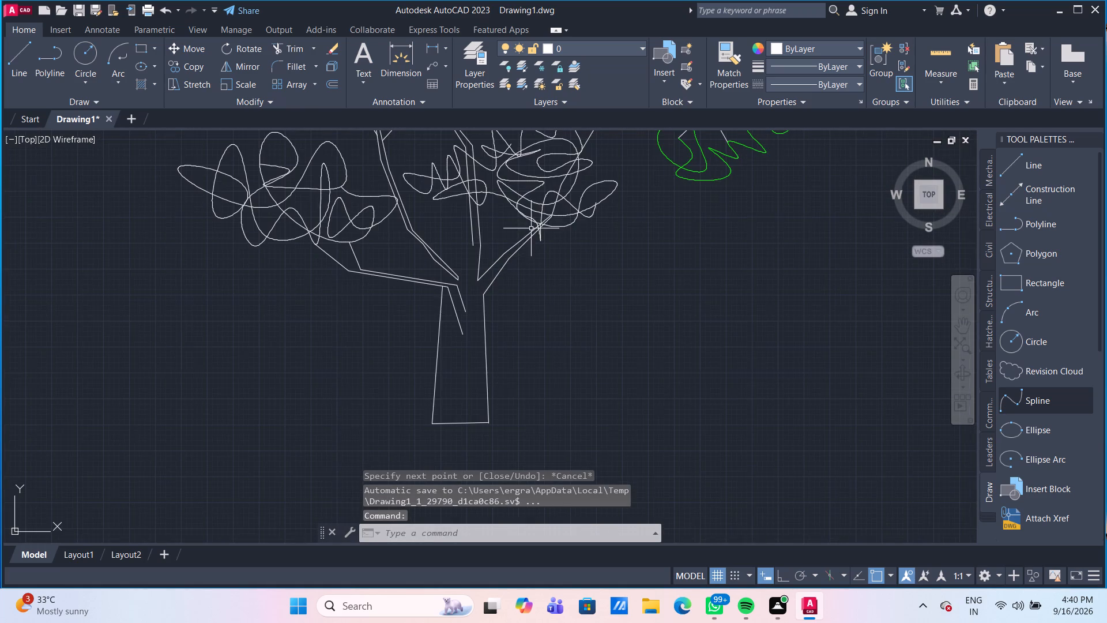
pyautogui.scroll(2, 471, 287)
pyautogui.moveTo(472, 287); pyautogui.dragTo(463, 316, button='middle')
pyautogui.scroll(-3, 463, 316)
pyautogui.scroll(2, 461, 316)
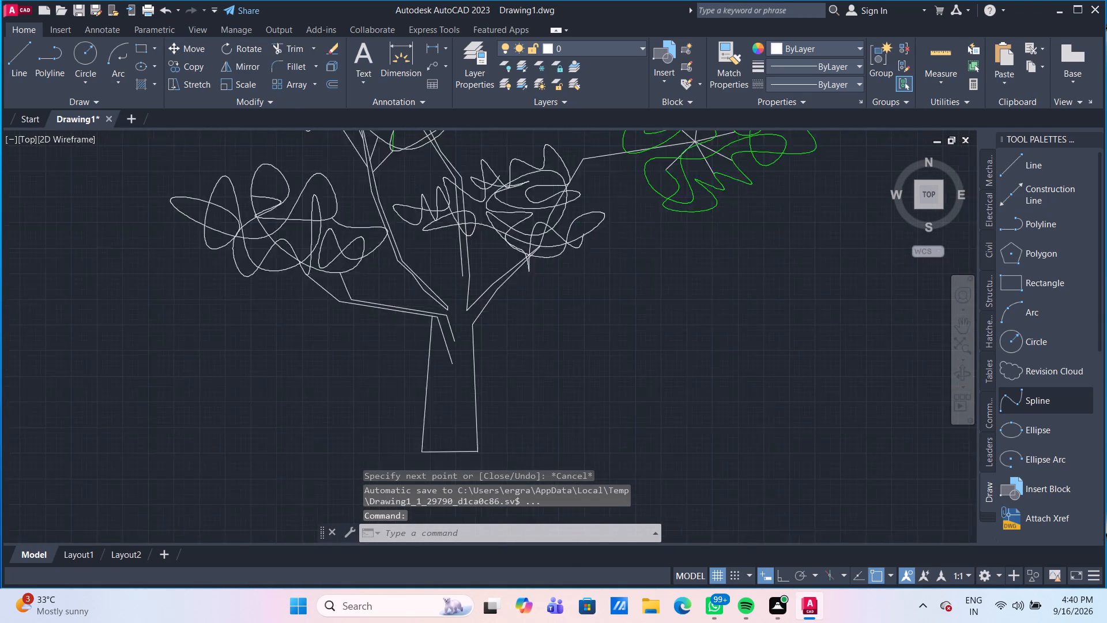
pyautogui.scroll(1, 461, 316)
pyautogui.moveTo(442, 280); pyautogui.dragTo(436, 326, button='middle')
pyautogui.scroll(-1, 434, 326)
pyautogui.scroll(-1, 417, 273)
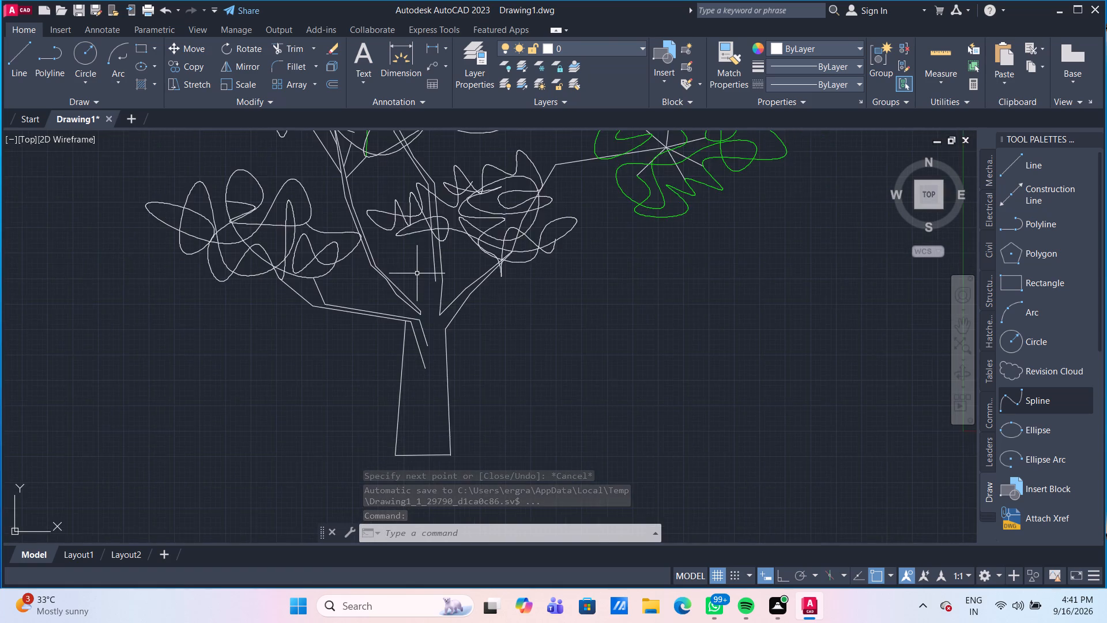
pyautogui.scroll(-1, 417, 273)
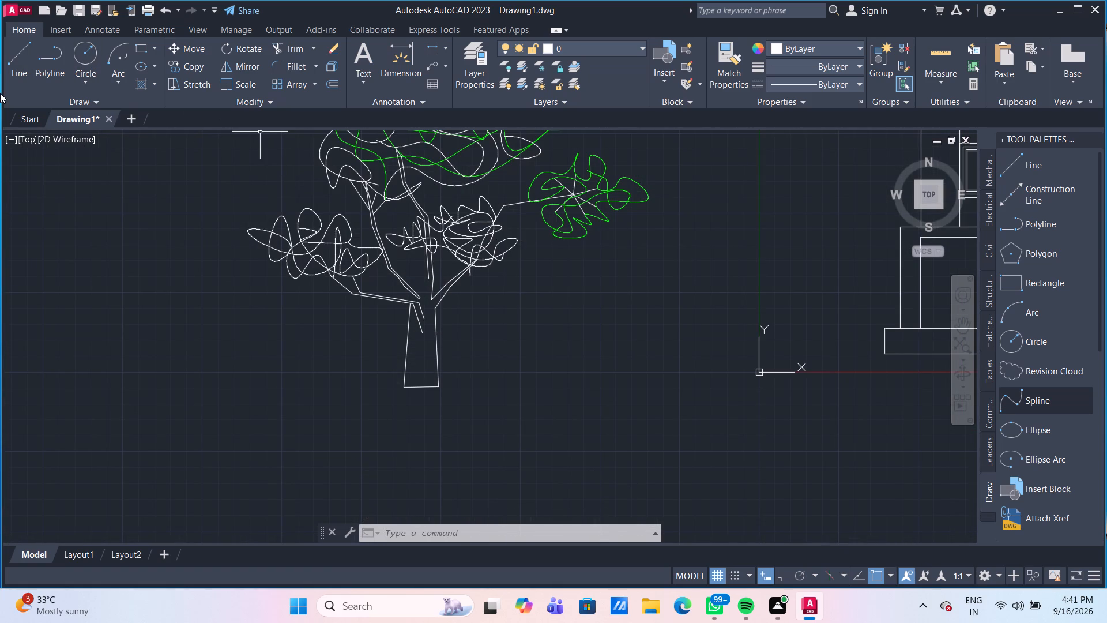
# Draw a four-segment line from the left foliage cluster across the left branch to the trunk's left edge, ending with a segment about 434 units long.
pyautogui.click(14, 66)
pyautogui.scroll(2, 463, 363)
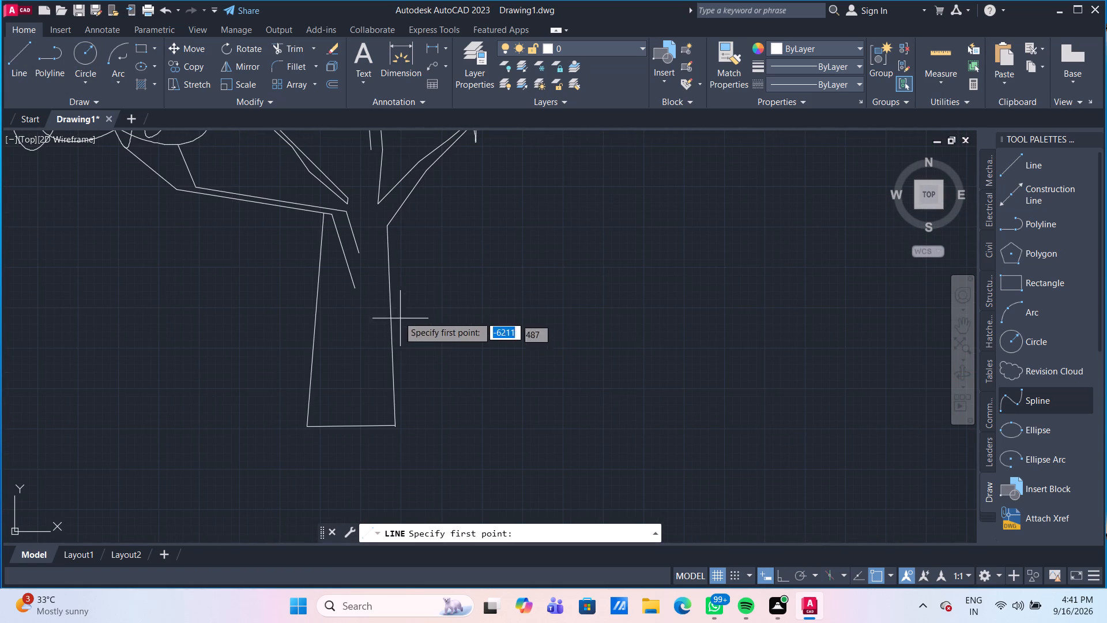
pyautogui.moveTo(375, 276); pyautogui.dragTo(372, 362, button='middle')
pyautogui.scroll(2, 350, 314)
pyautogui.scroll(-1, 345, 305)
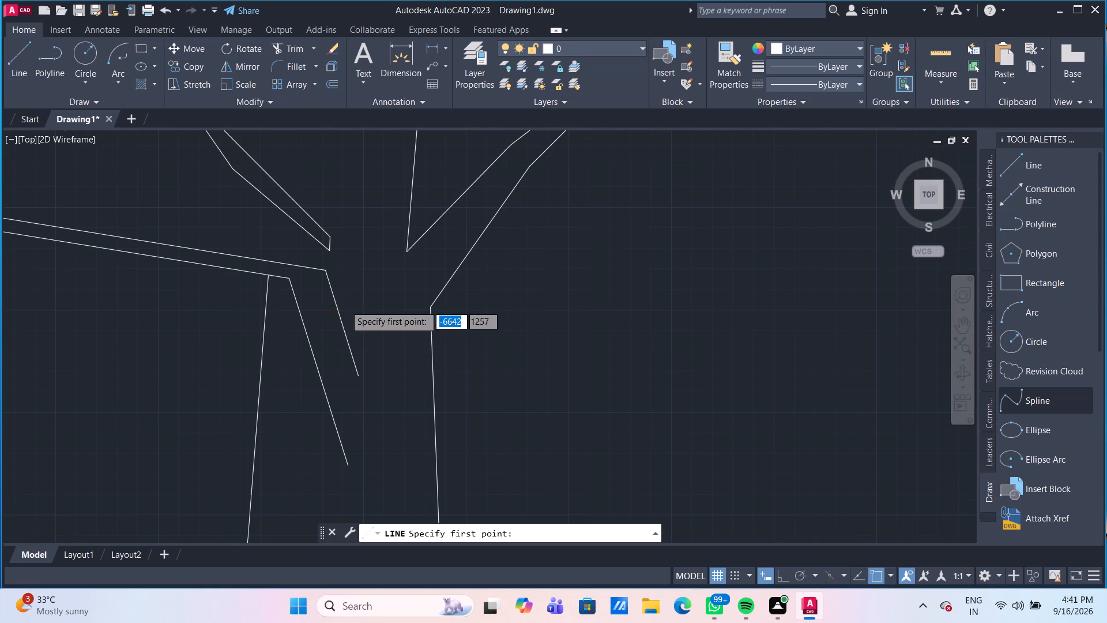
pyautogui.scroll(-1, 345, 305)
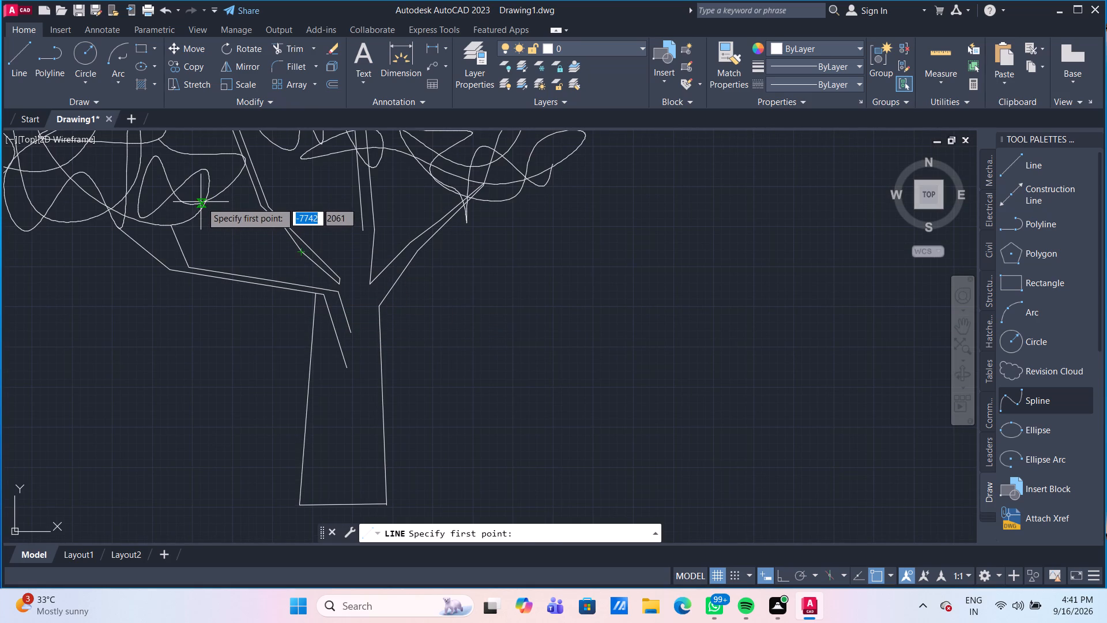
pyautogui.click(202, 202)
pyautogui.click(227, 239)
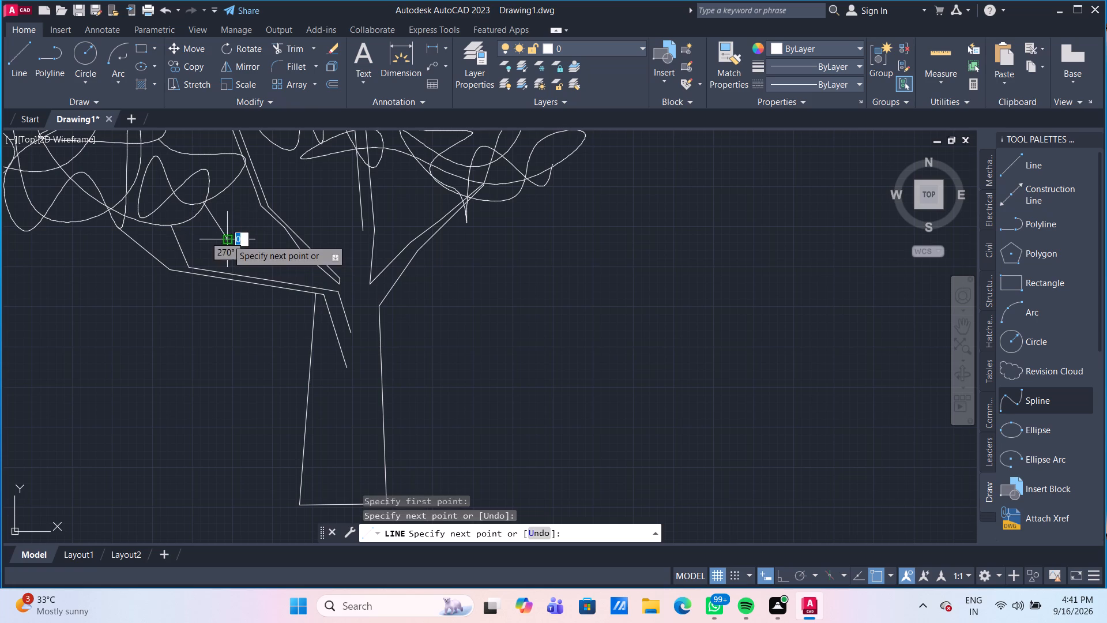
pyautogui.click(266, 276)
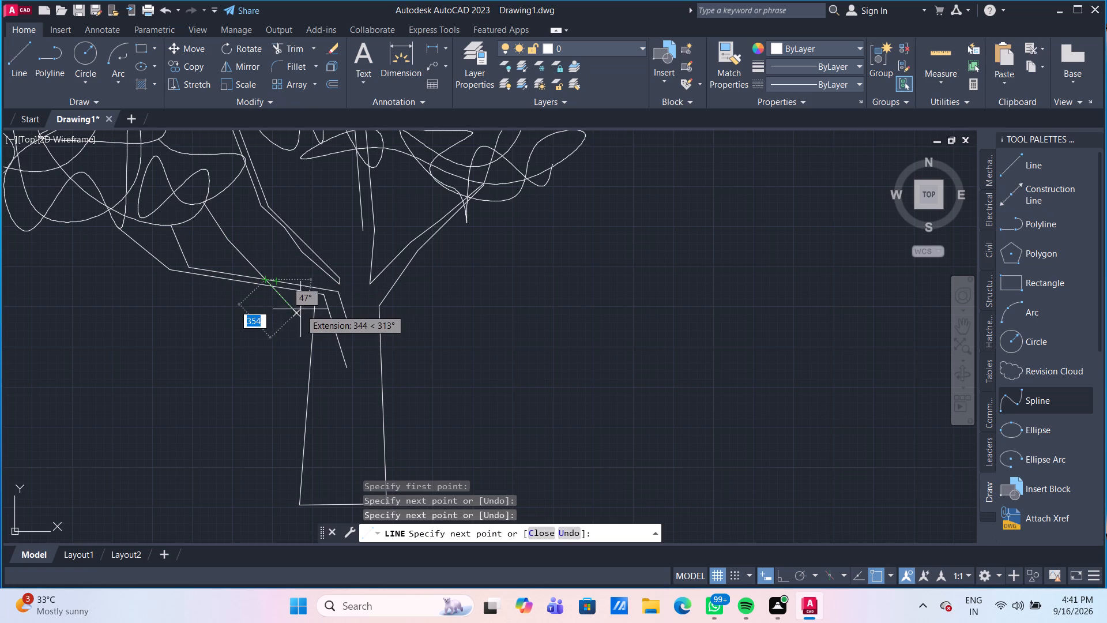
pyautogui.click(302, 316)
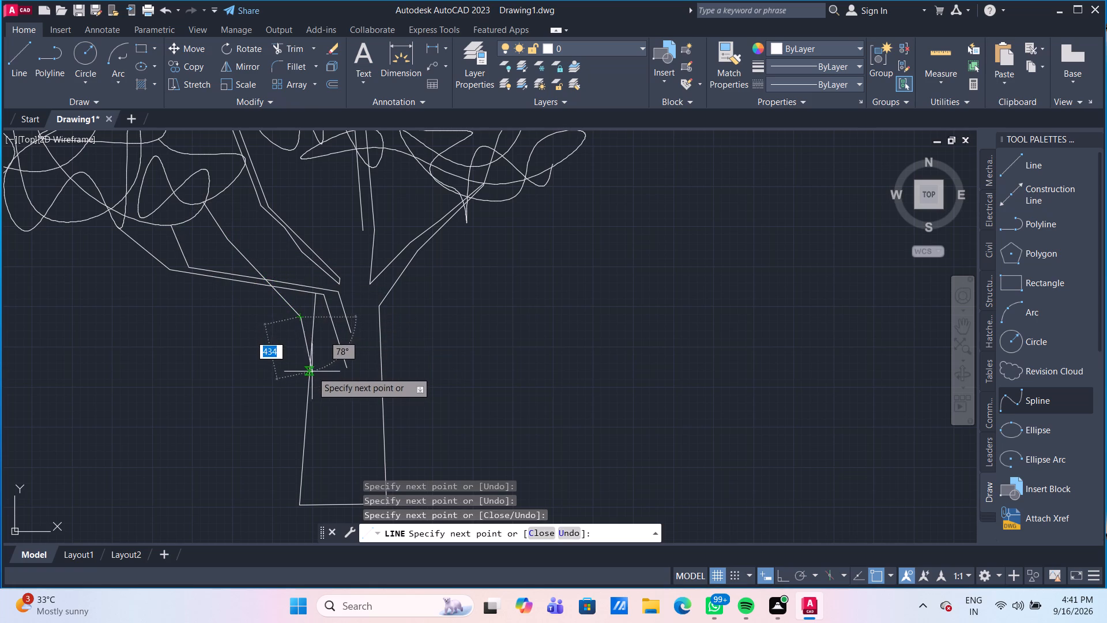
pyautogui.click(308, 369)
pyautogui.press('Escape')
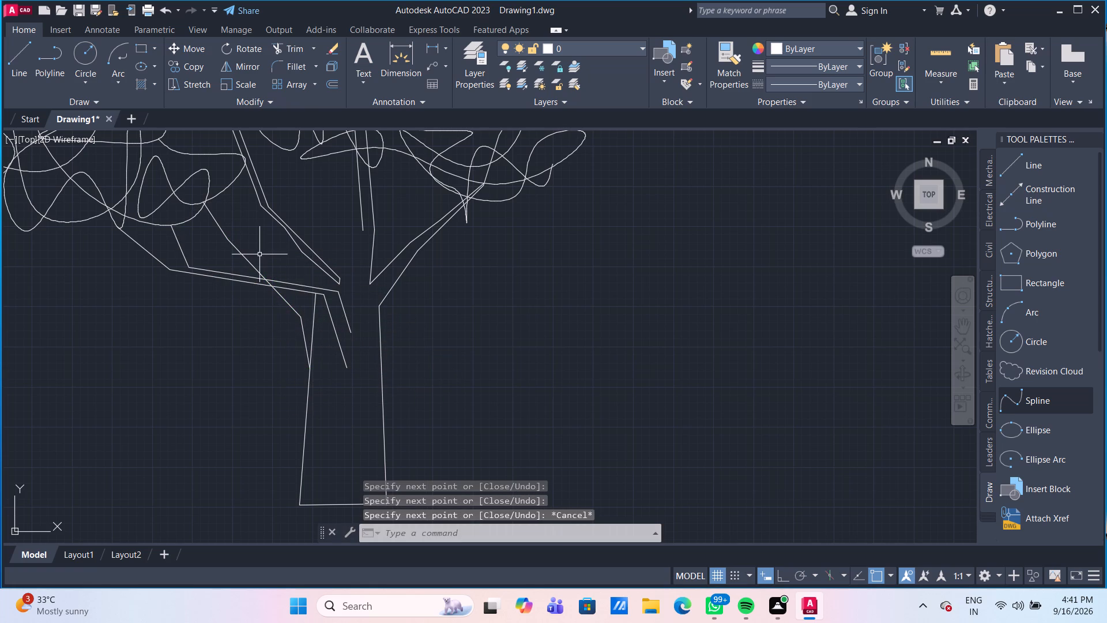
# Erase the left branch's long lower line, the end piece of its upper line and the two slanted lines inside the trunk top.
pyautogui.click(296, 288)
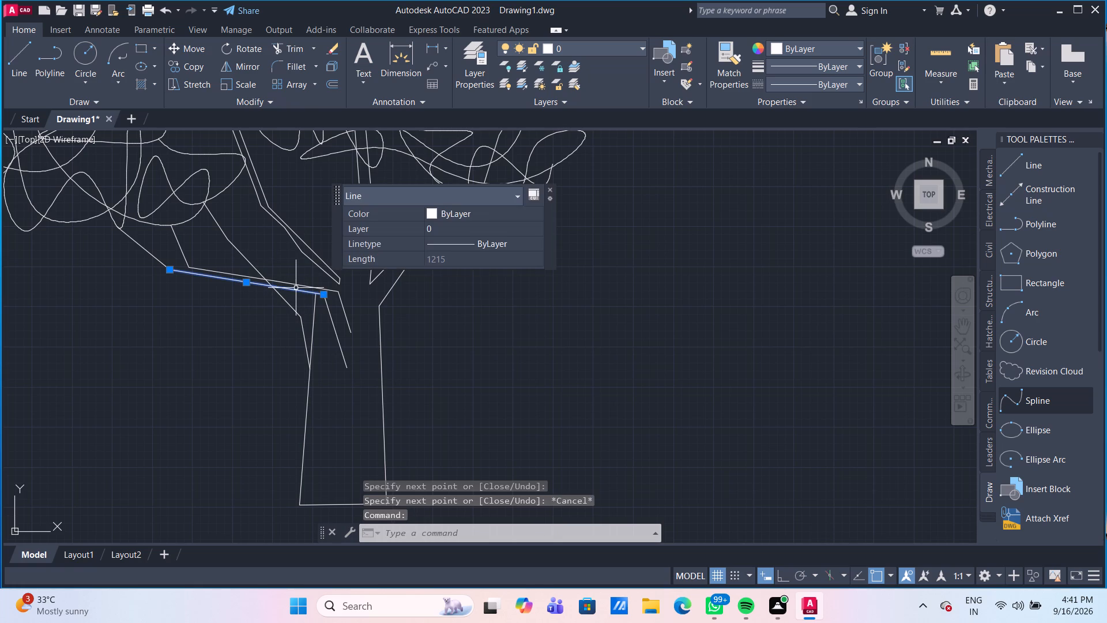
pyautogui.click(294, 283)
pyautogui.press('Delete')
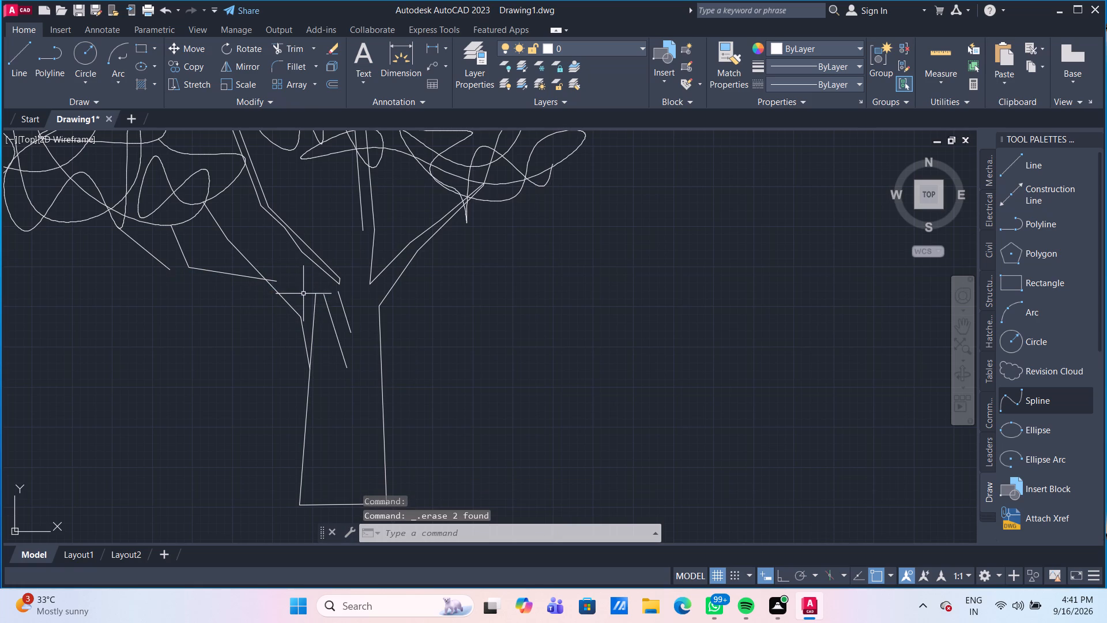
pyautogui.click(334, 334)
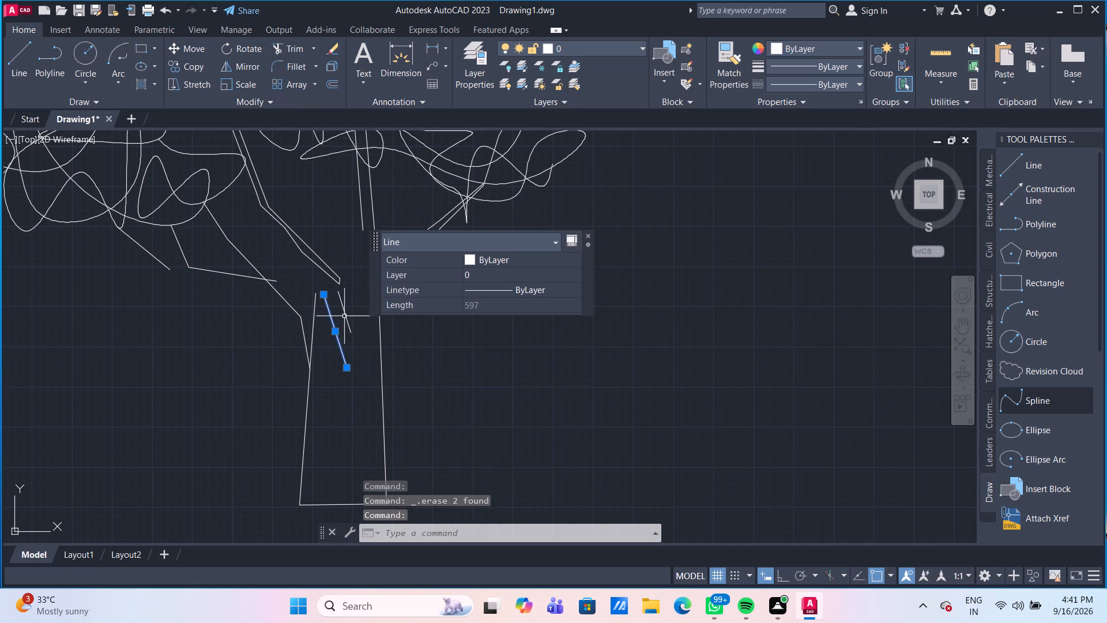
pyautogui.click(347, 317)
pyautogui.press('Delete')
# Move the green spline foliage cluster at the tree's right side slightly down and to the left.
pyautogui.scroll(-1, 352, 351)
pyautogui.moveTo(344, 367); pyautogui.dragTo(349, 385, button='middle')
pyautogui.scroll(-1, 344, 367)
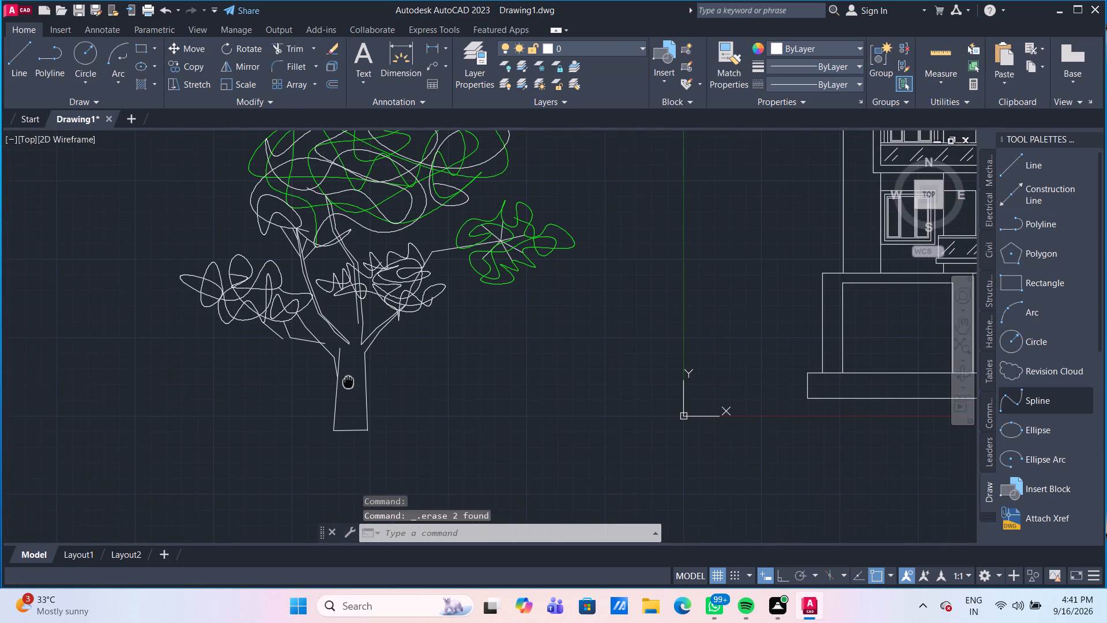
pyautogui.moveTo(349, 385); pyautogui.dragTo(349, 386, button='middle')
pyautogui.scroll(-1, 368, 388)
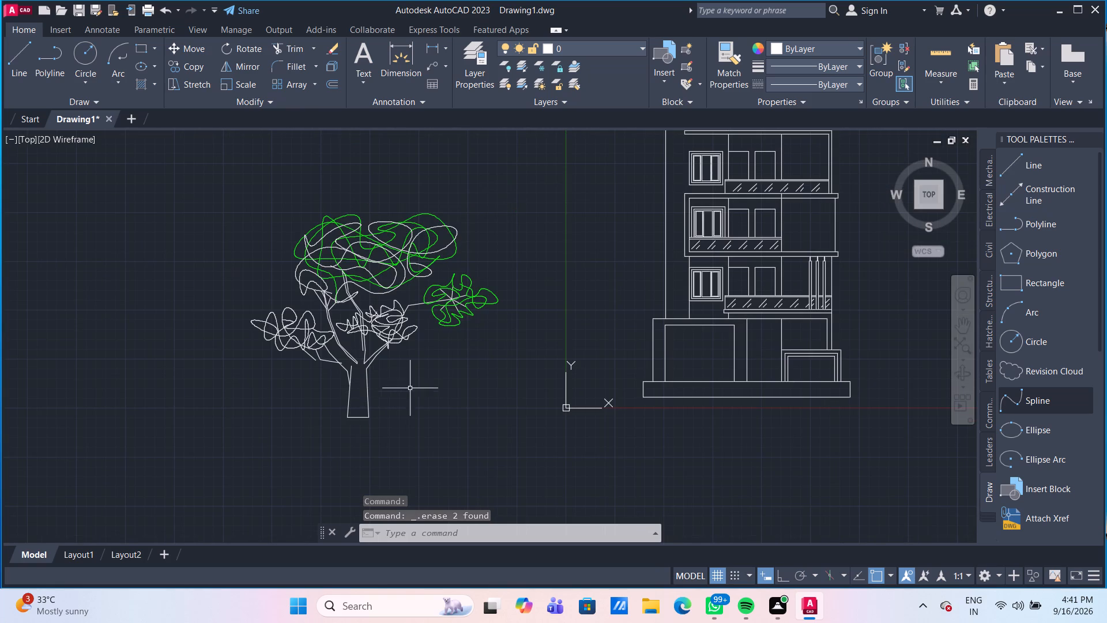
pyautogui.scroll(1, 446, 348)
pyautogui.moveTo(460, 337); pyautogui.dragTo(405, 385, button='middle')
pyautogui.click(443, 324)
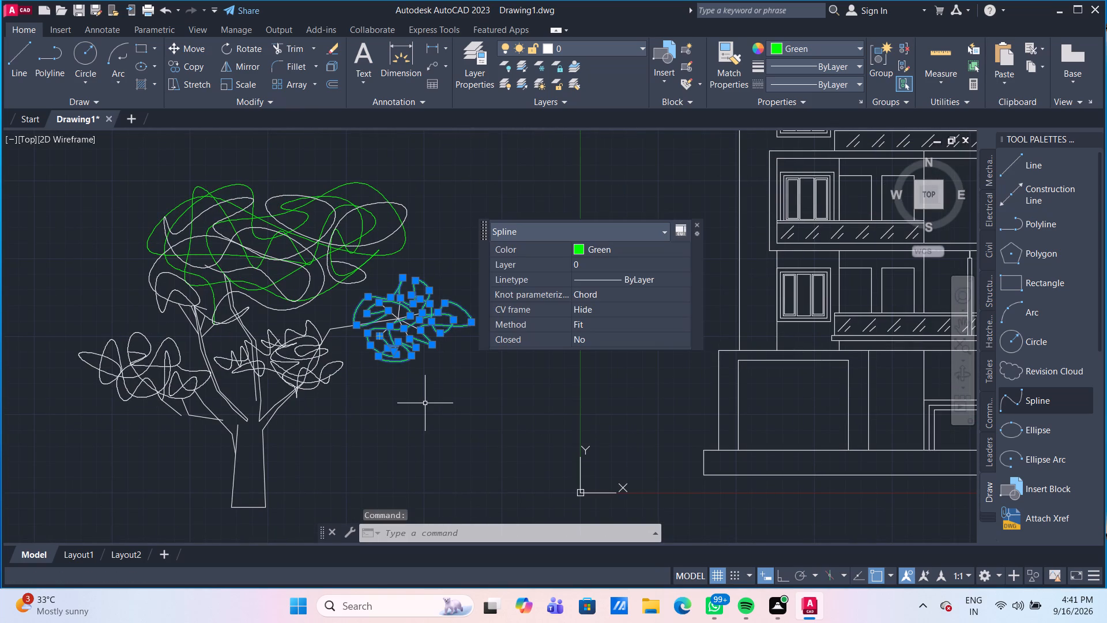
pyautogui.press('m')
pyautogui.press('Return')
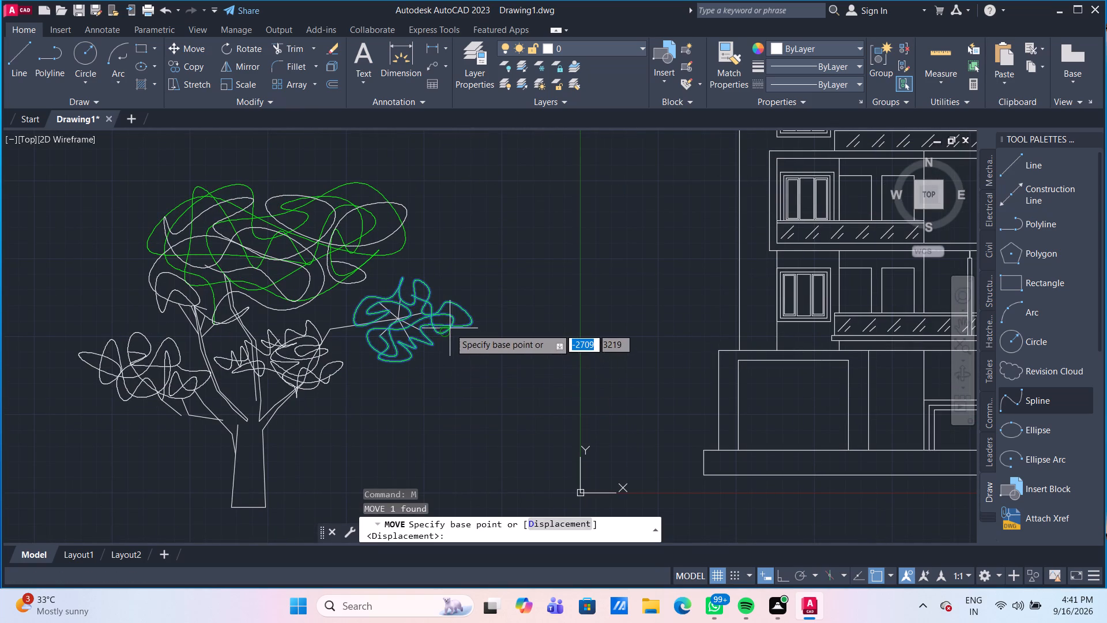
pyautogui.click(450, 328)
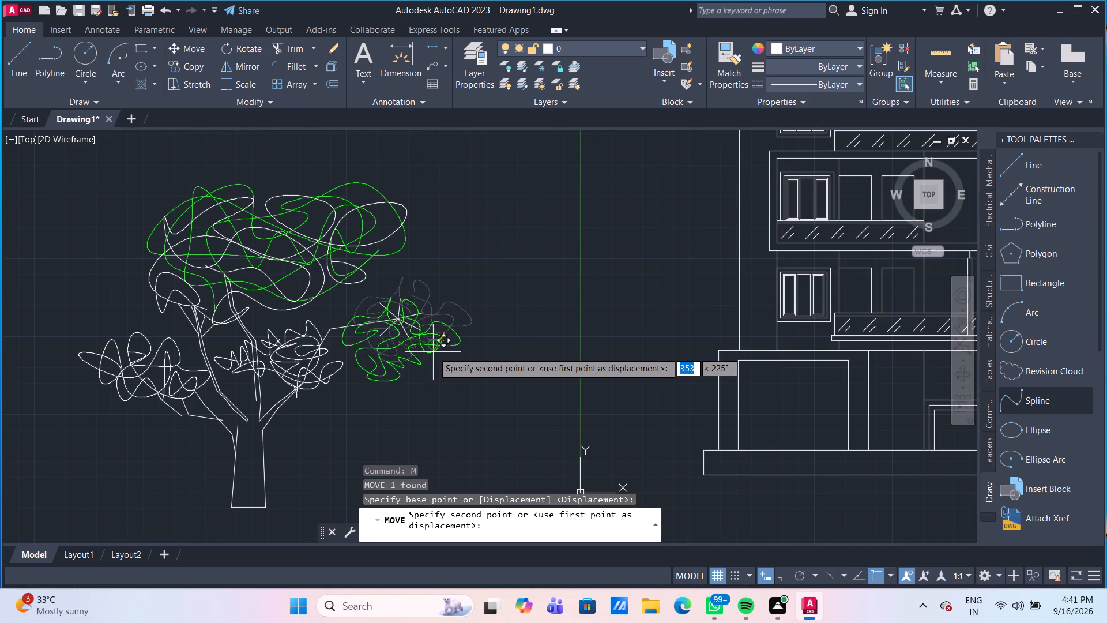
pyautogui.click(434, 354)
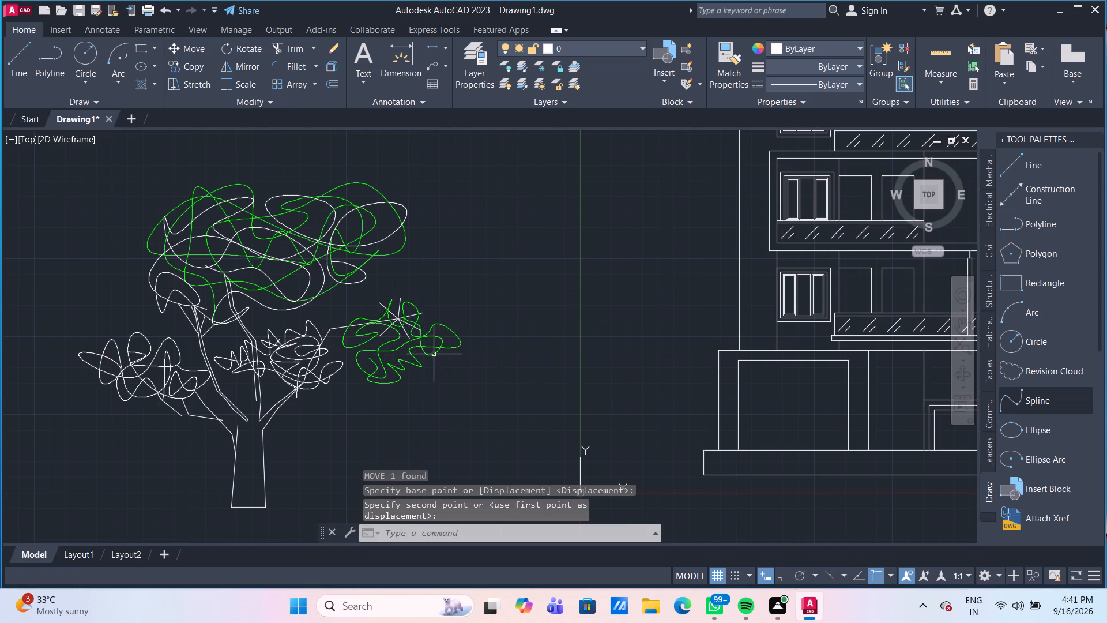
# Stretch the shared centre point of the seven radiating twig lines downward into the middle of the moved green foliage cluster.
pyautogui.scroll(2, 404, 314)
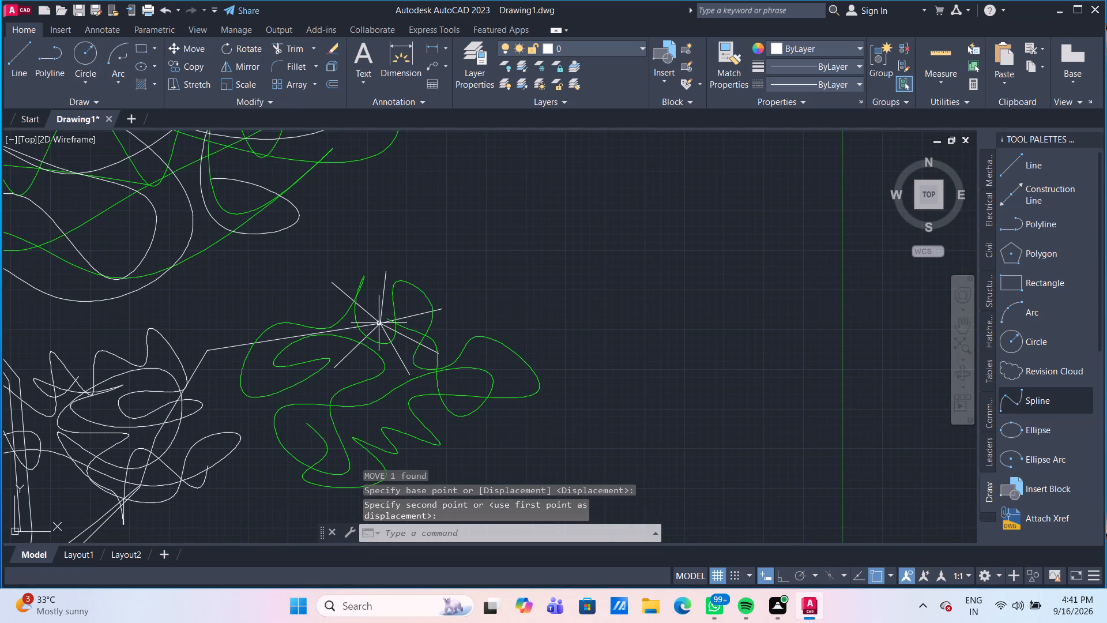
pyautogui.scroll(2, 383, 327)
pyautogui.click(382, 335)
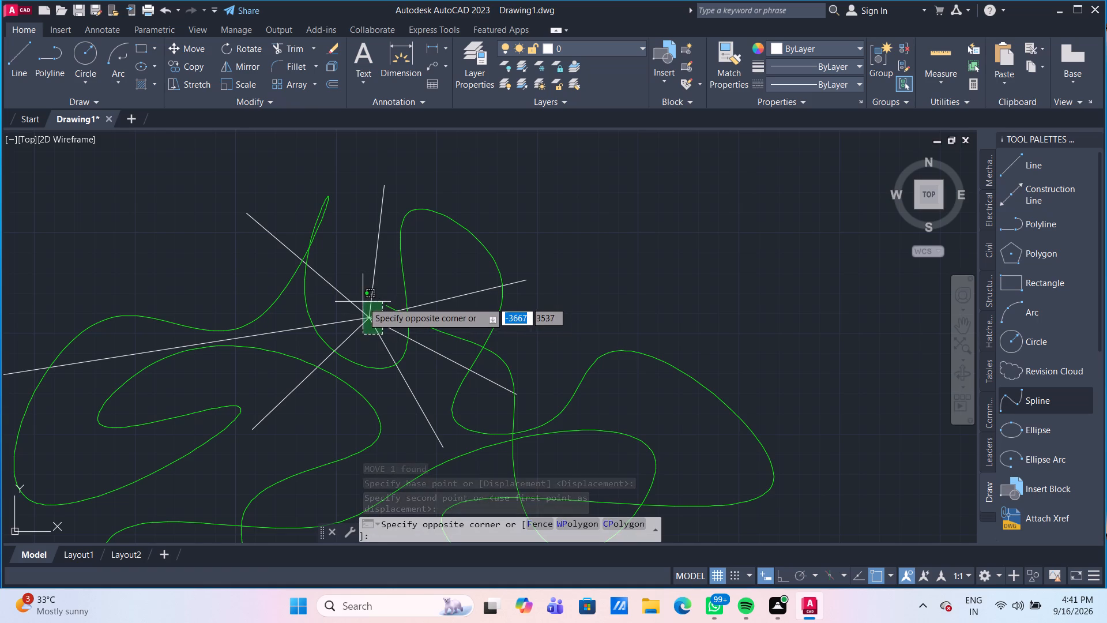
pyautogui.click(356, 301)
pyautogui.scroll(-3, 369, 314)
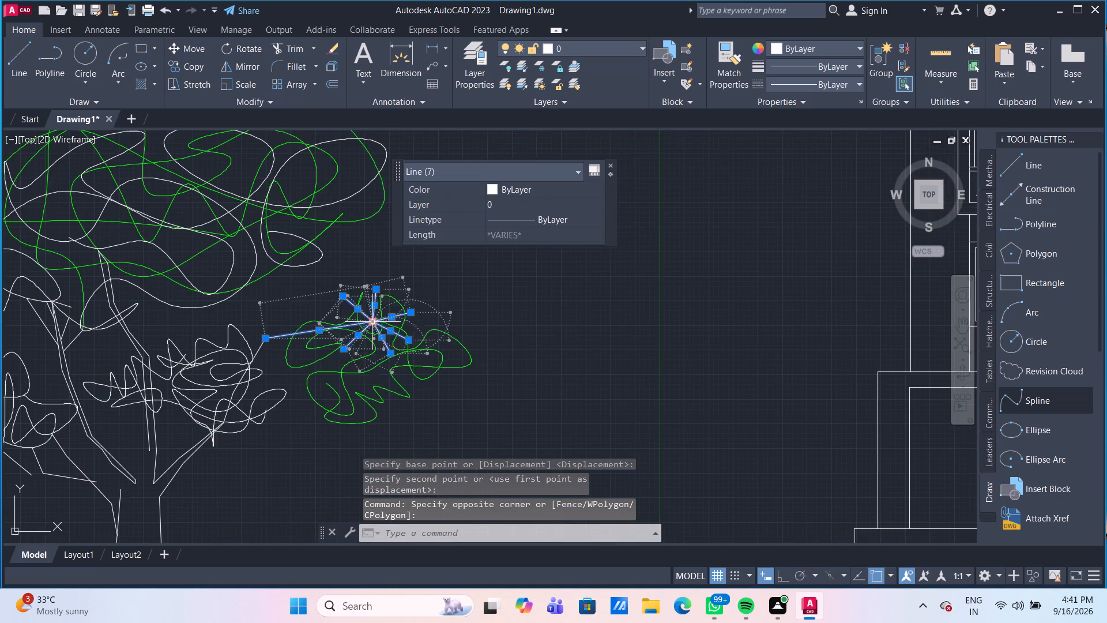
pyautogui.scroll(2, 378, 321)
pyautogui.scroll(-1, 533, 347)
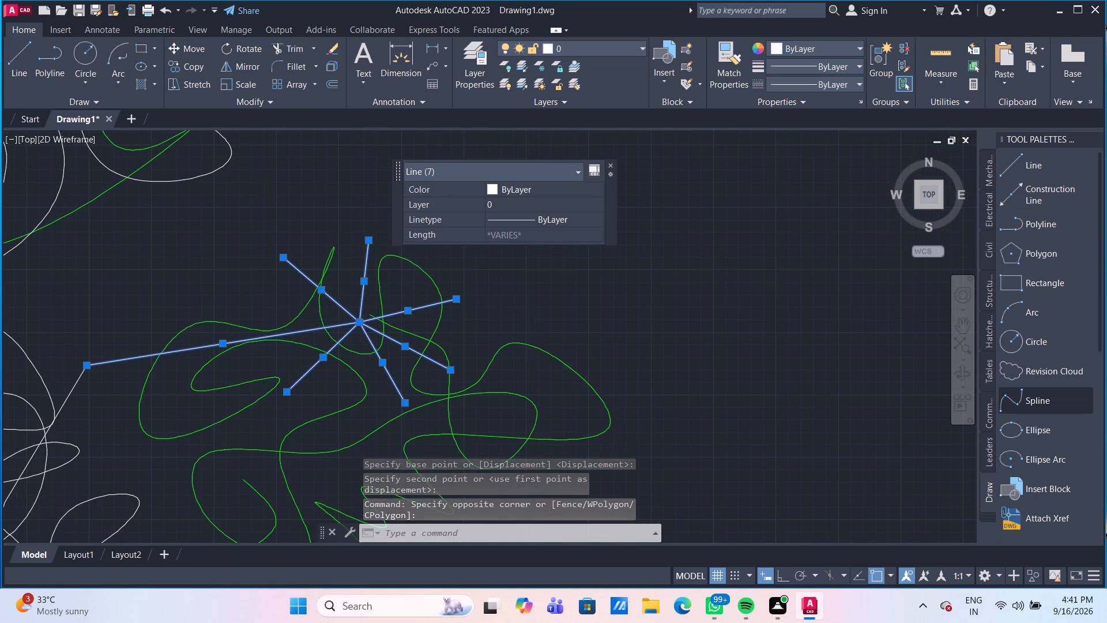
pyautogui.click(426, 333)
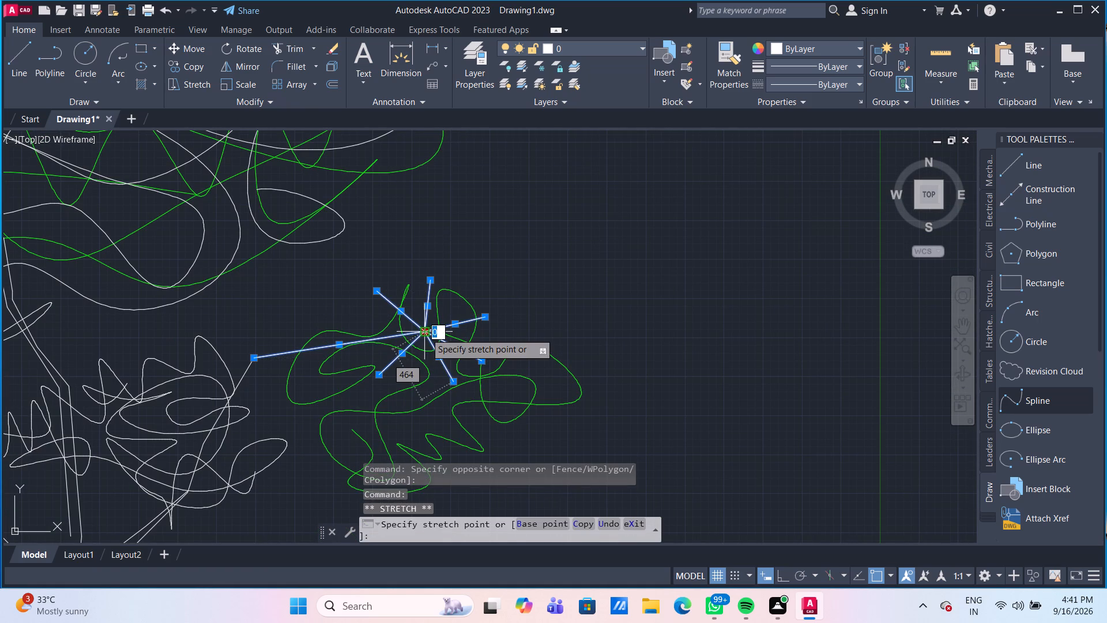
pyautogui.click(427, 399)
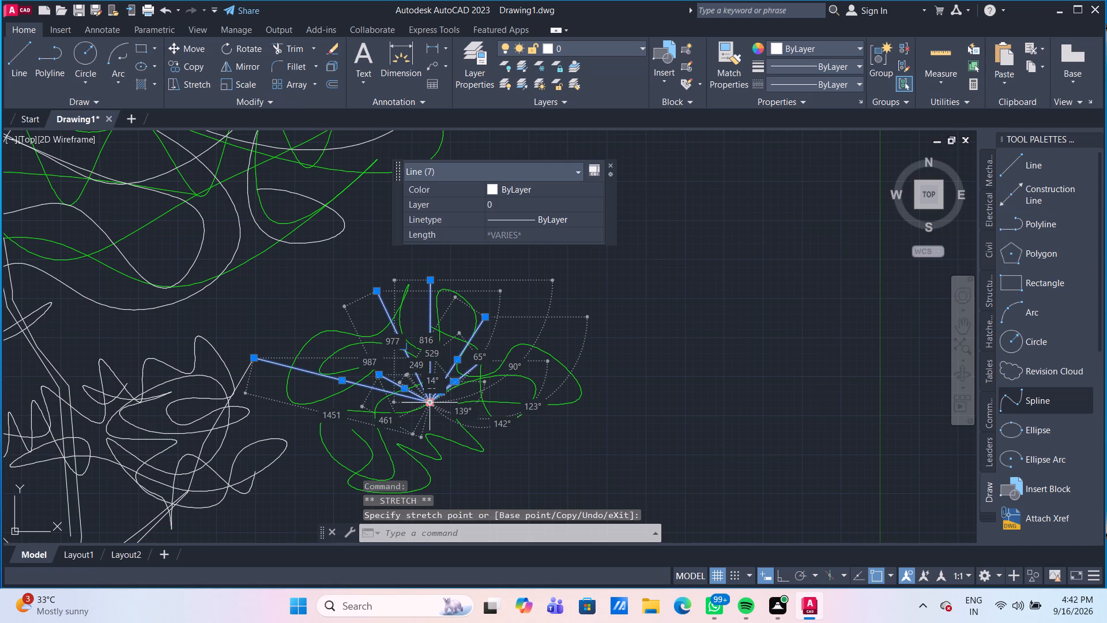
pyautogui.press('Escape')
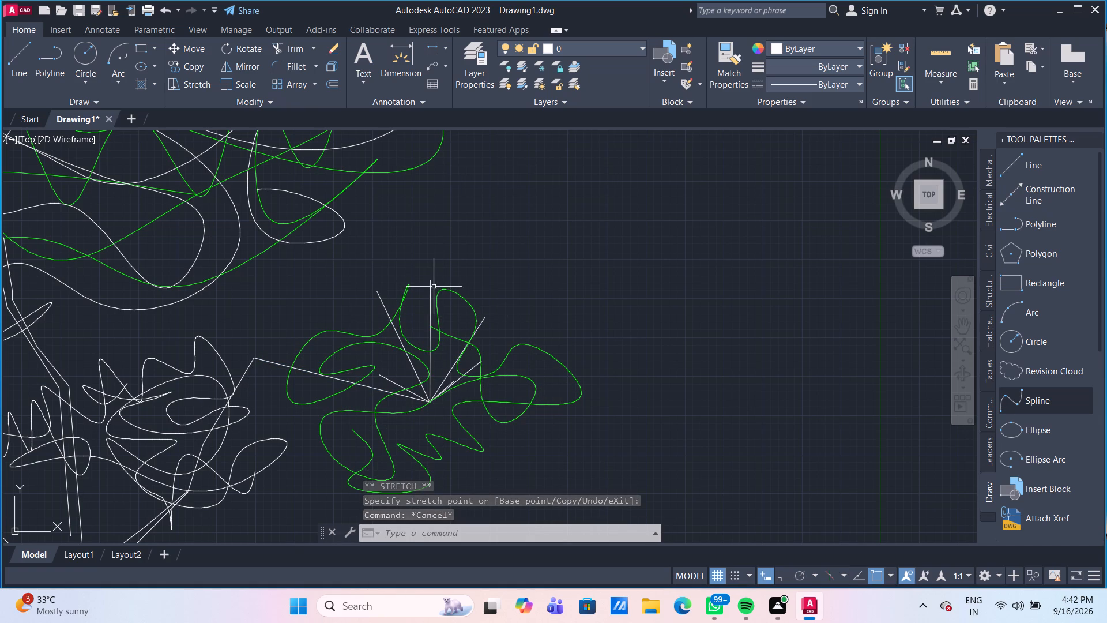
# Stretch the outer ends of the vertical and upper-left twig lines below the shared centre, making the former vertical one about 268 units long.
pyautogui.click(431, 285)
pyautogui.moveTo(432, 281); pyautogui.dragTo(438, 292)
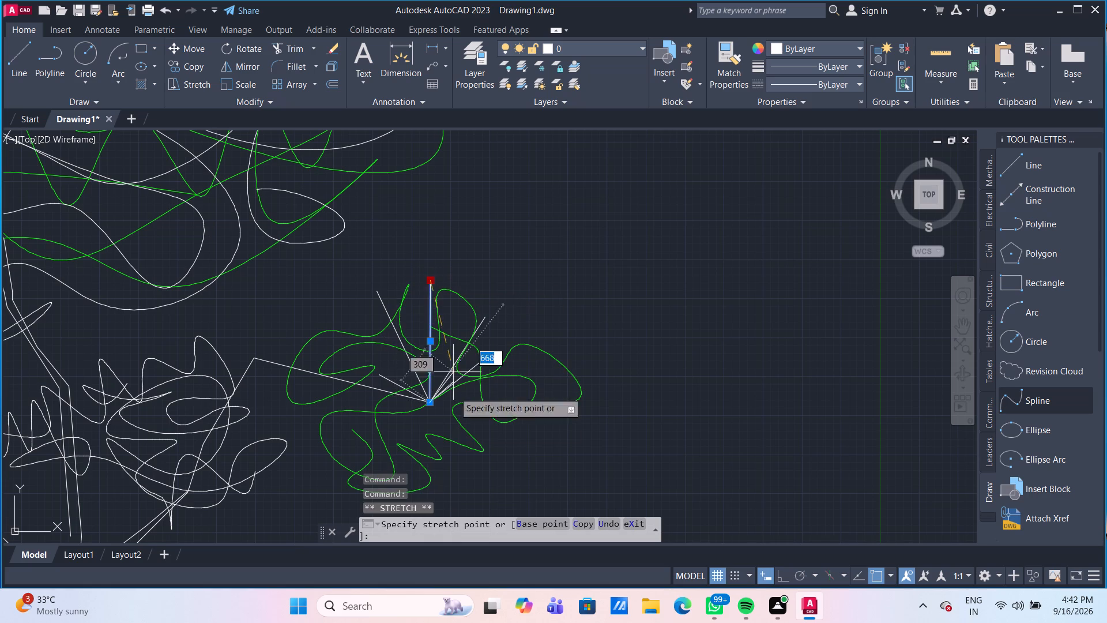
pyautogui.click(430, 440)
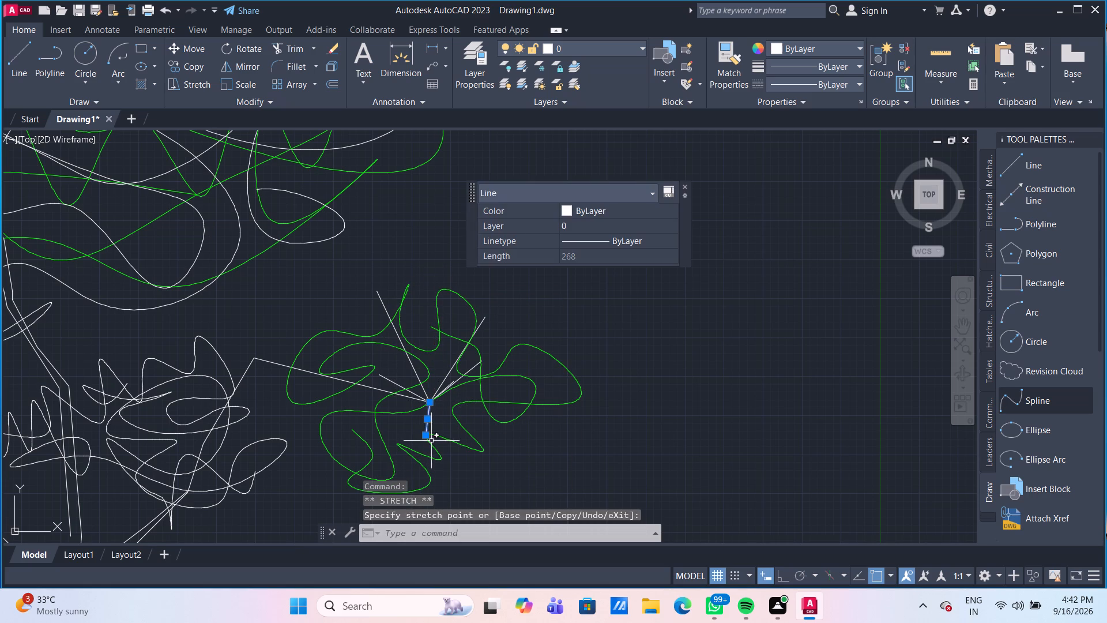
pyautogui.click(378, 292)
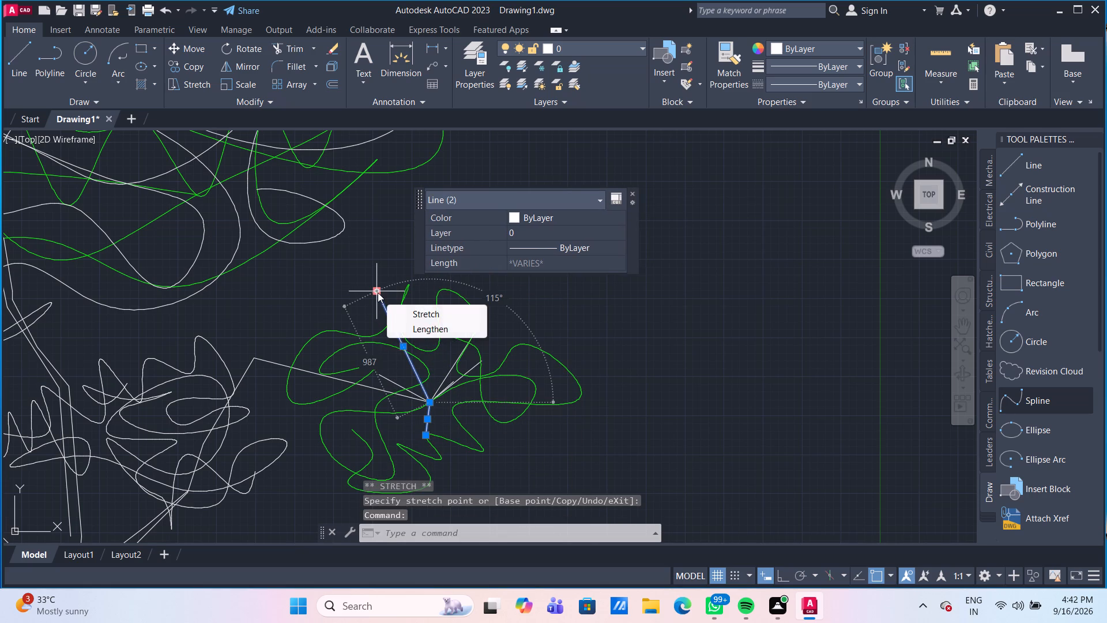
pyautogui.click(378, 292)
pyautogui.click(455, 415)
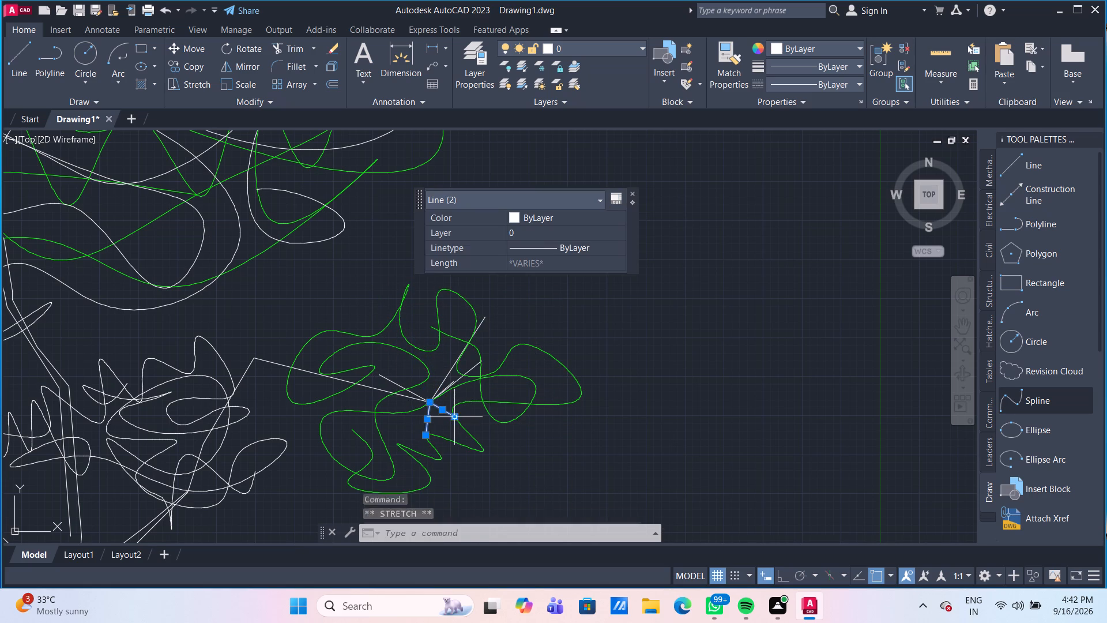
# Stretch the ends of the long upper-right twig and the short left twig to the upper left, making the first about 528 units long.
pyautogui.click(484, 320)
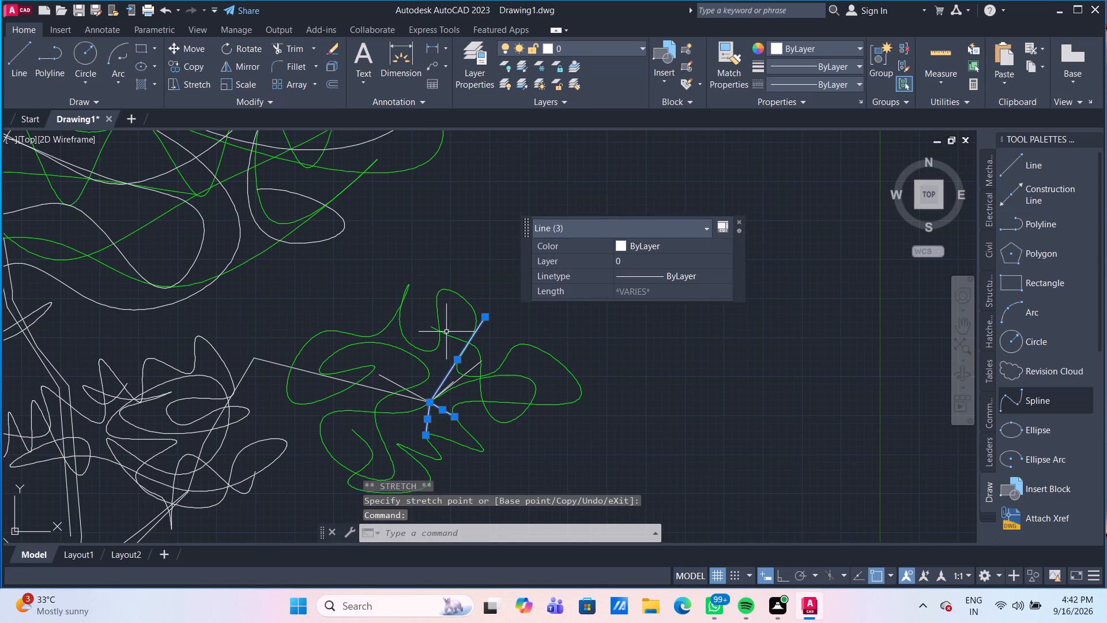
pyautogui.click(488, 318)
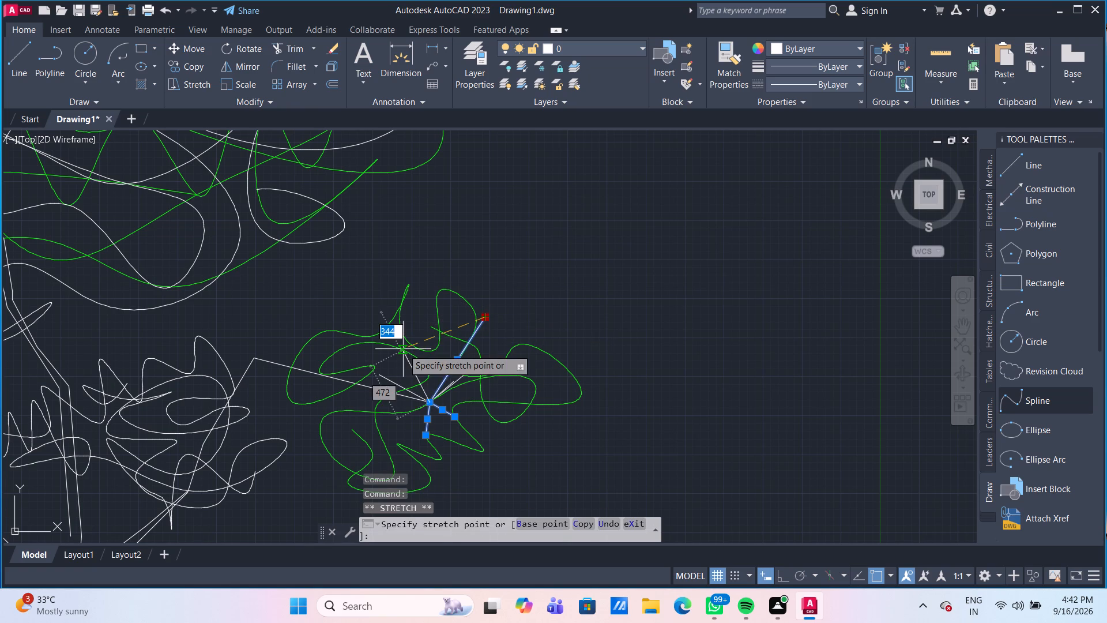
pyautogui.click(409, 339)
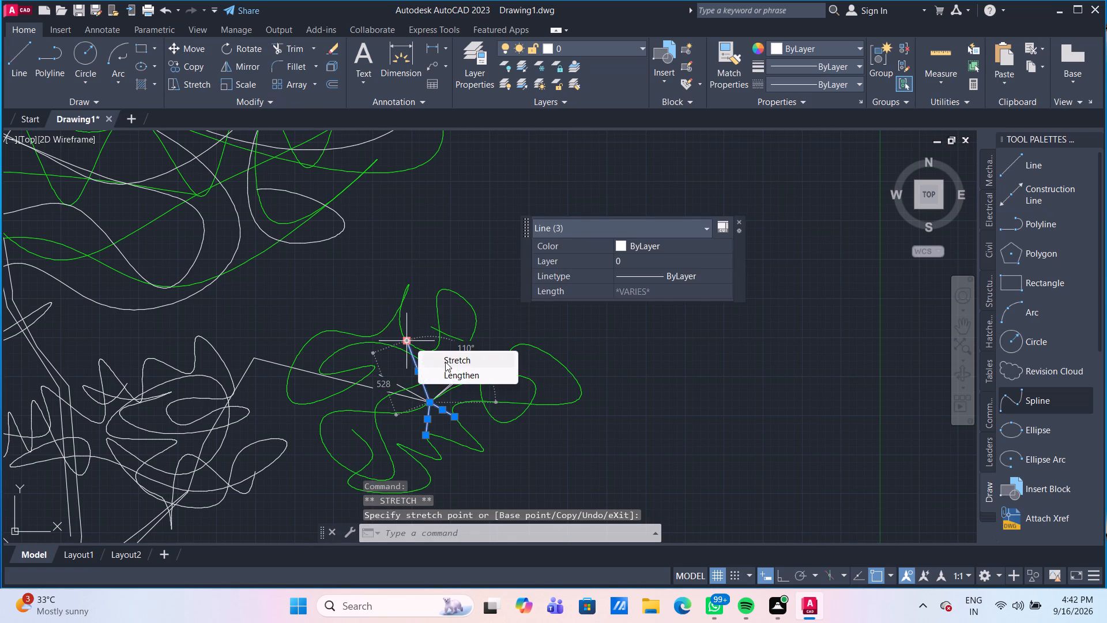
pyautogui.press('Escape')
pyautogui.scroll(-2, 483, 412)
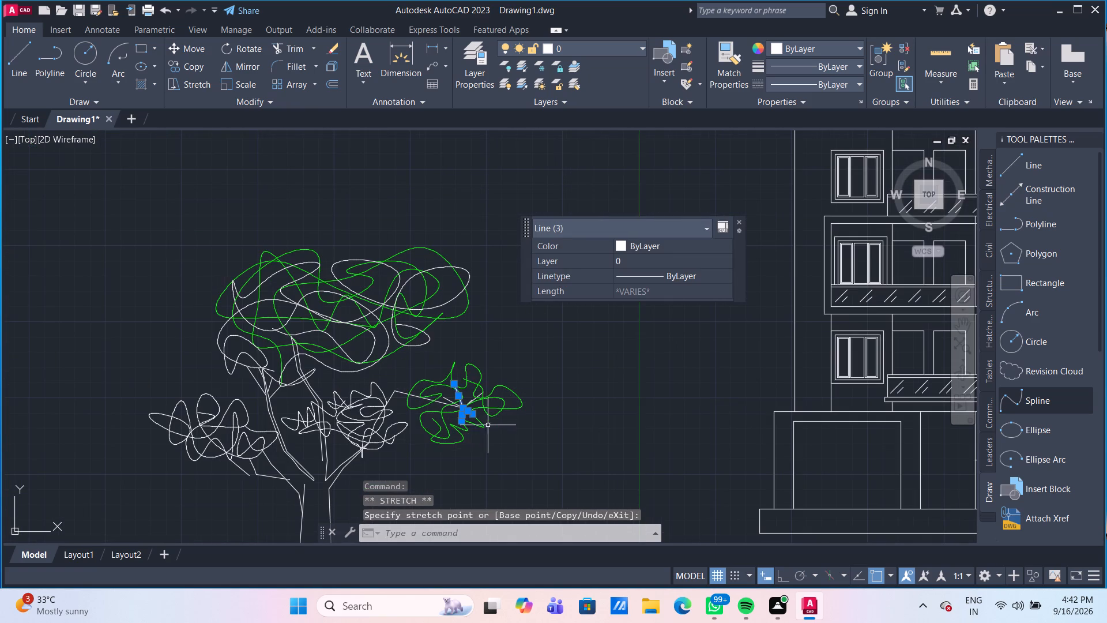
pyautogui.scroll(2, 445, 402)
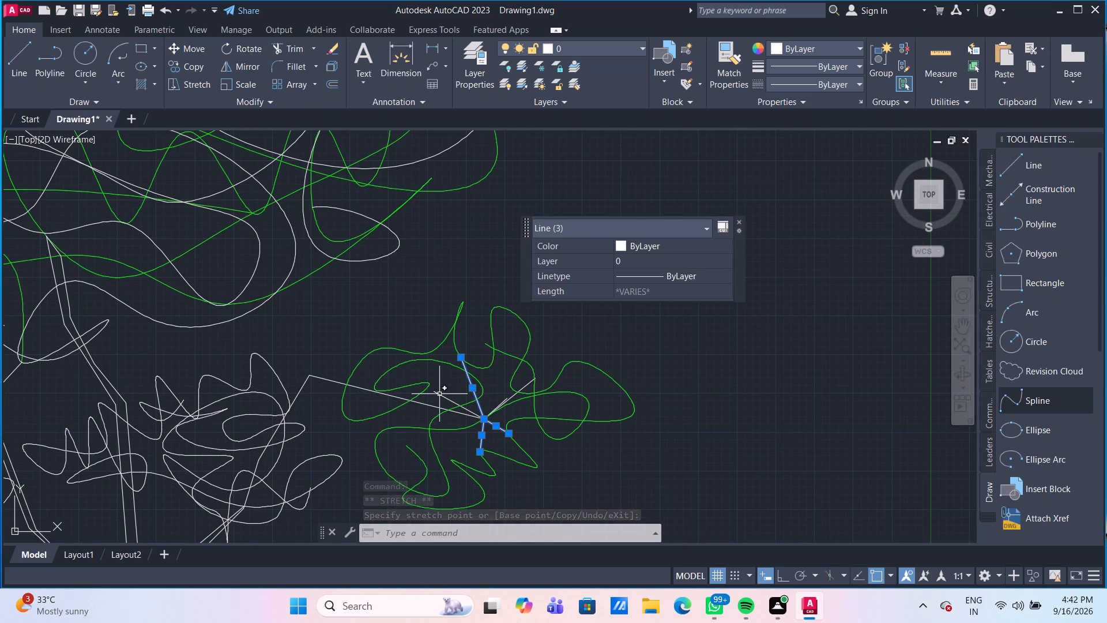
pyautogui.click(439, 394)
pyautogui.click(435, 391)
pyautogui.click(425, 362)
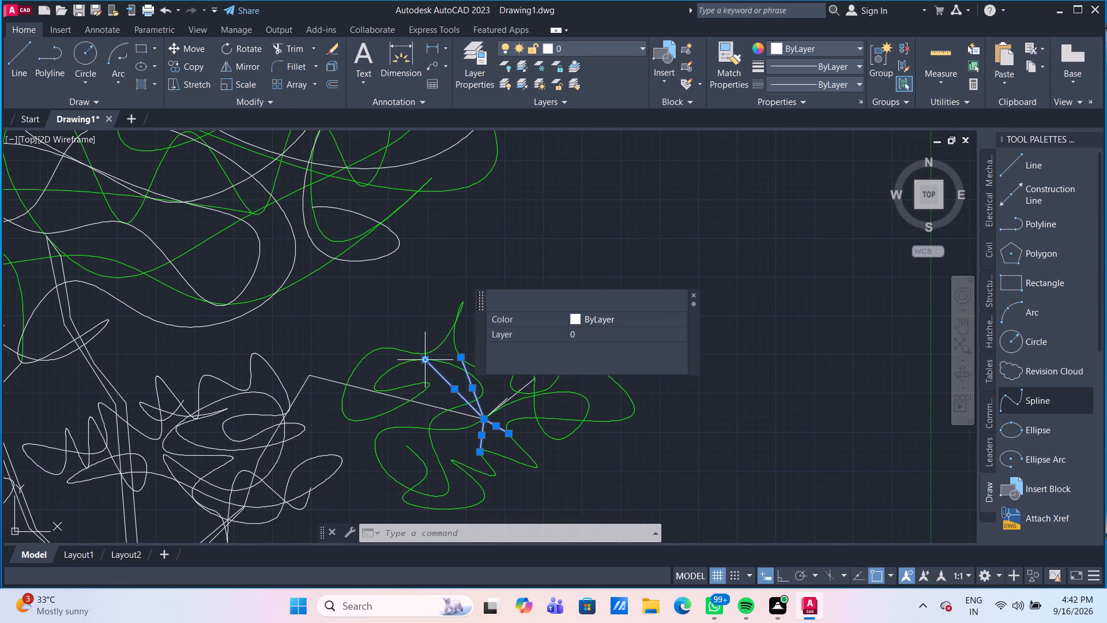
pyautogui.press('Escape')
# Erase the four leftover branch line pieces hanging below the left foliage cluster.
pyautogui.scroll(-2, 433, 395)
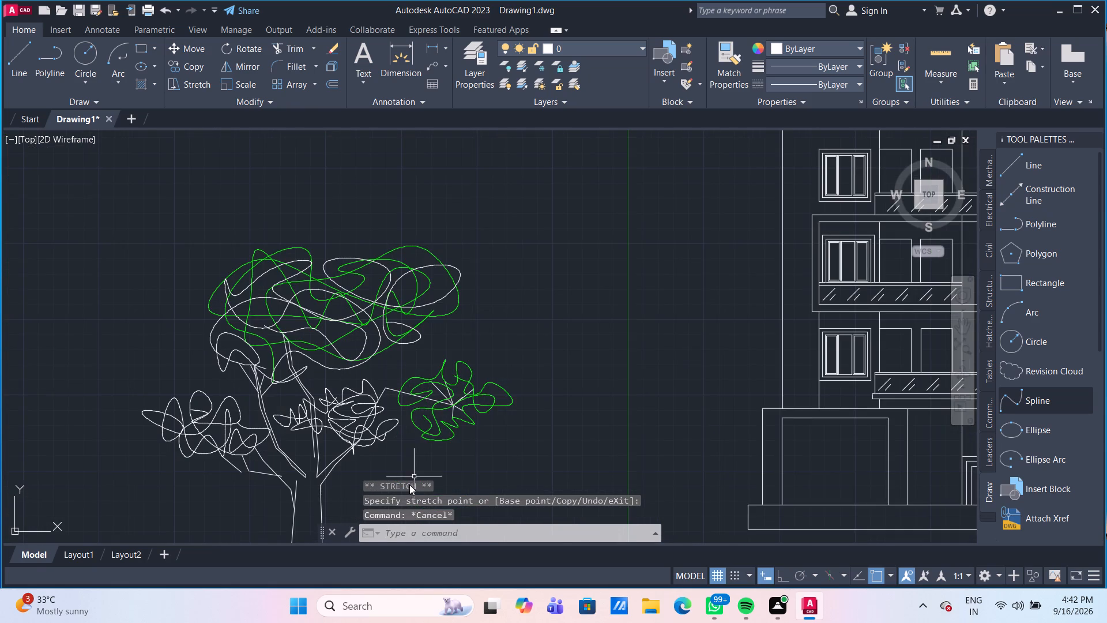
pyautogui.moveTo(400, 475); pyautogui.dragTo(419, 378, button='middle')
pyautogui.scroll(1, 345, 414)
pyautogui.moveTo(304, 449); pyautogui.dragTo(330, 444, button='middle')
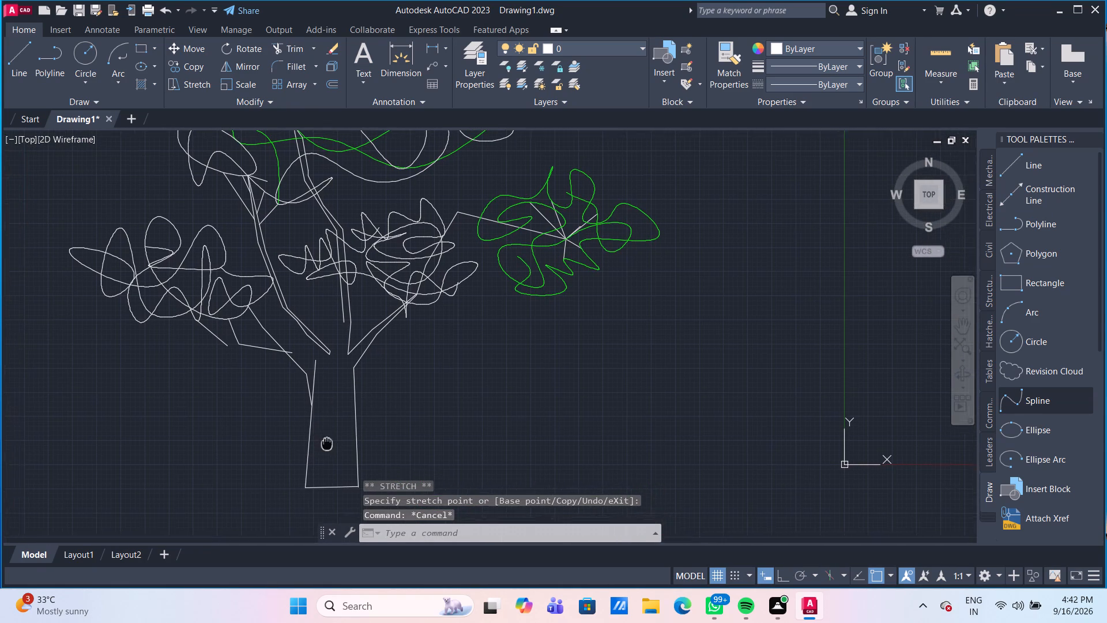
pyautogui.moveTo(330, 444); pyautogui.dragTo(330, 444, button='middle')
pyautogui.scroll(1, 294, 371)
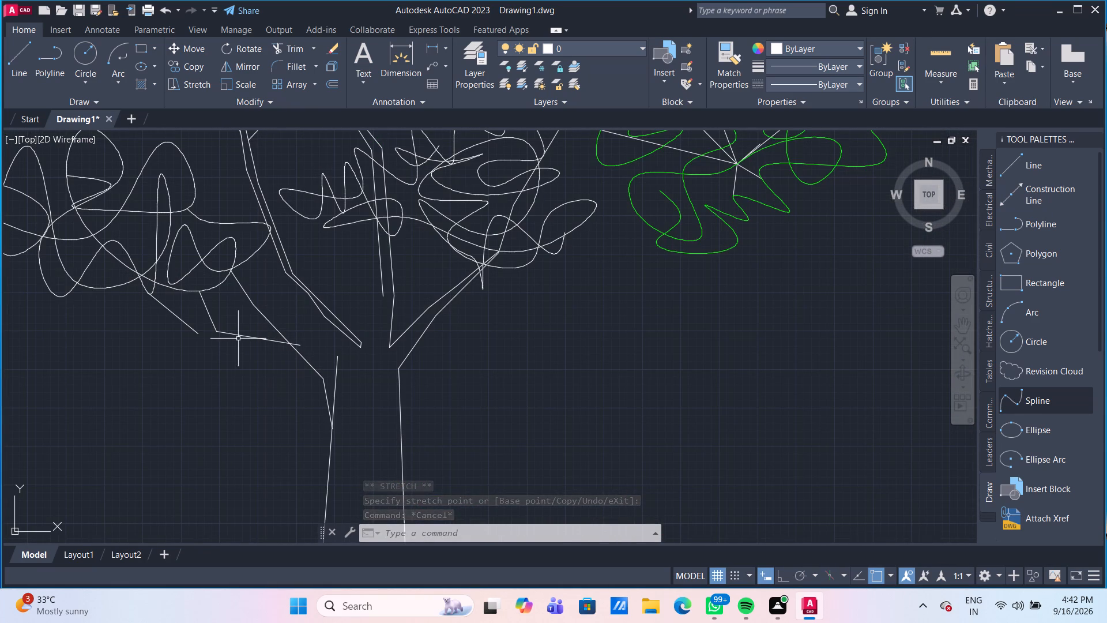
pyautogui.click(237, 338)
pyautogui.click(171, 311)
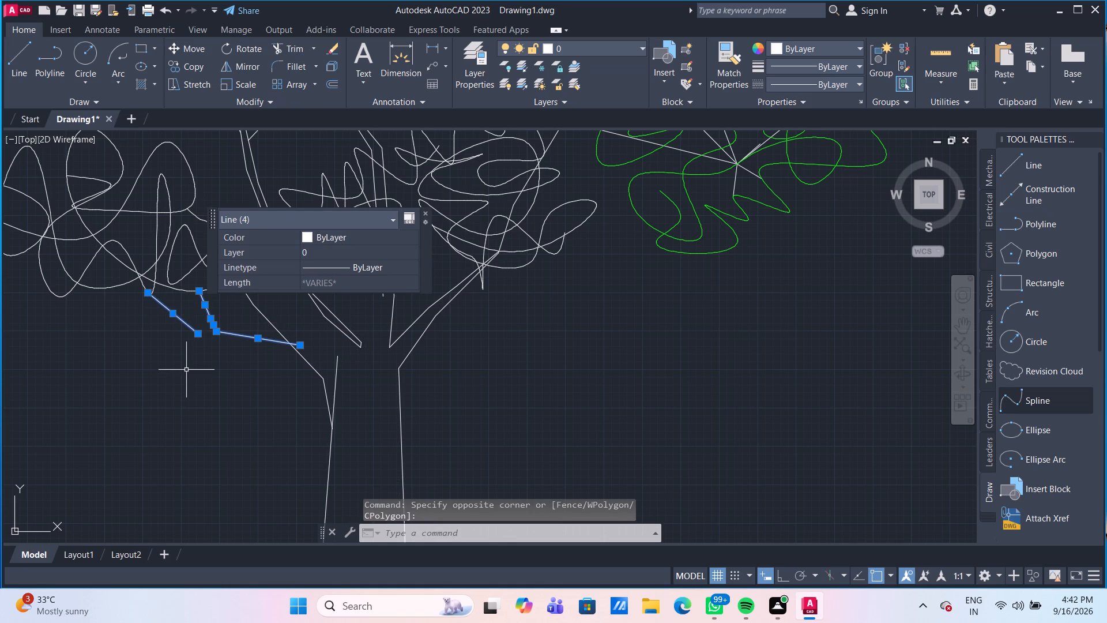
pyautogui.press('Delete')
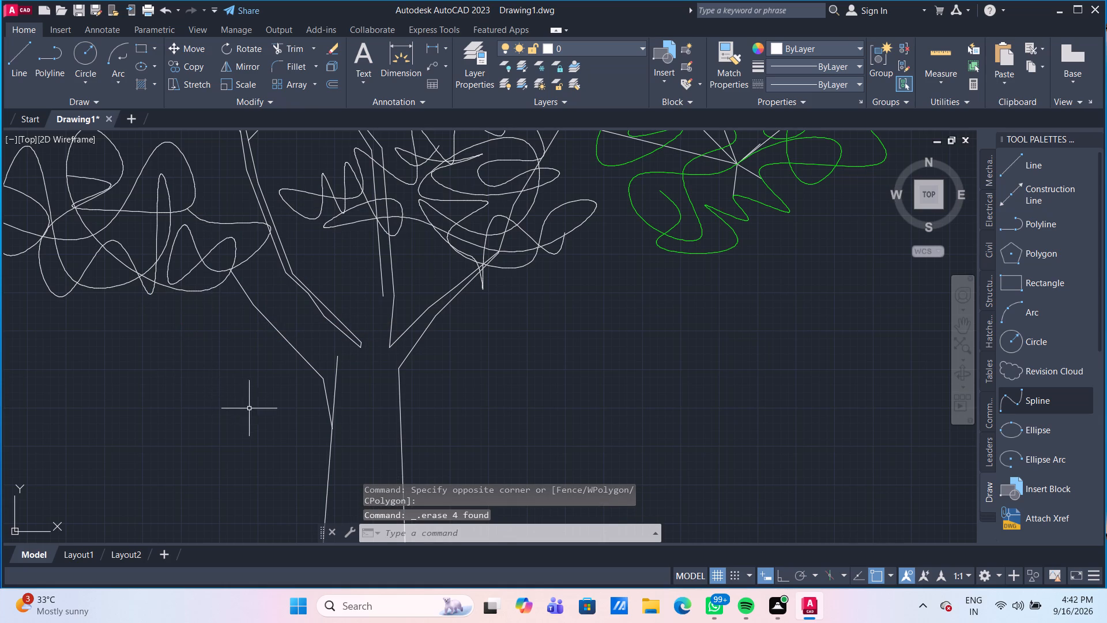
# Erase the straight line forming the trunk's left edge.
pyautogui.scroll(-1, 250, 411)
pyautogui.moveTo(323, 390); pyautogui.dragTo(327, 359, button='middle')
pyautogui.scroll(-1, 325, 367)
pyautogui.scroll(2, 272, 386)
pyautogui.moveTo(273, 383); pyautogui.dragTo(233, 444, button='middle')
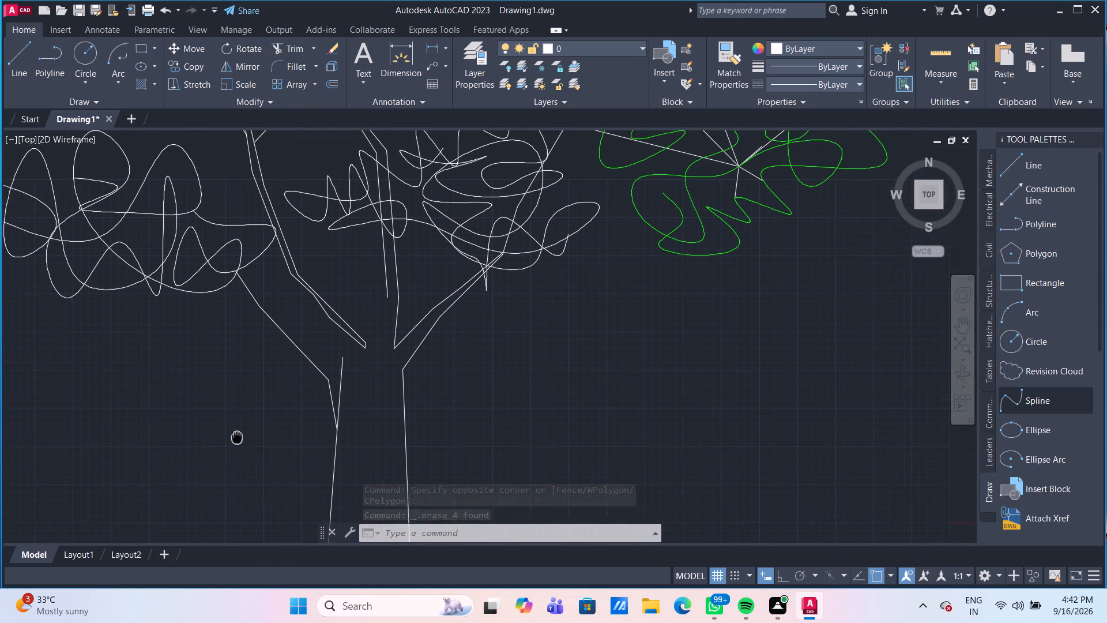
pyautogui.moveTo(233, 444); pyautogui.dragTo(232, 446, button='middle')
pyautogui.click(335, 381)
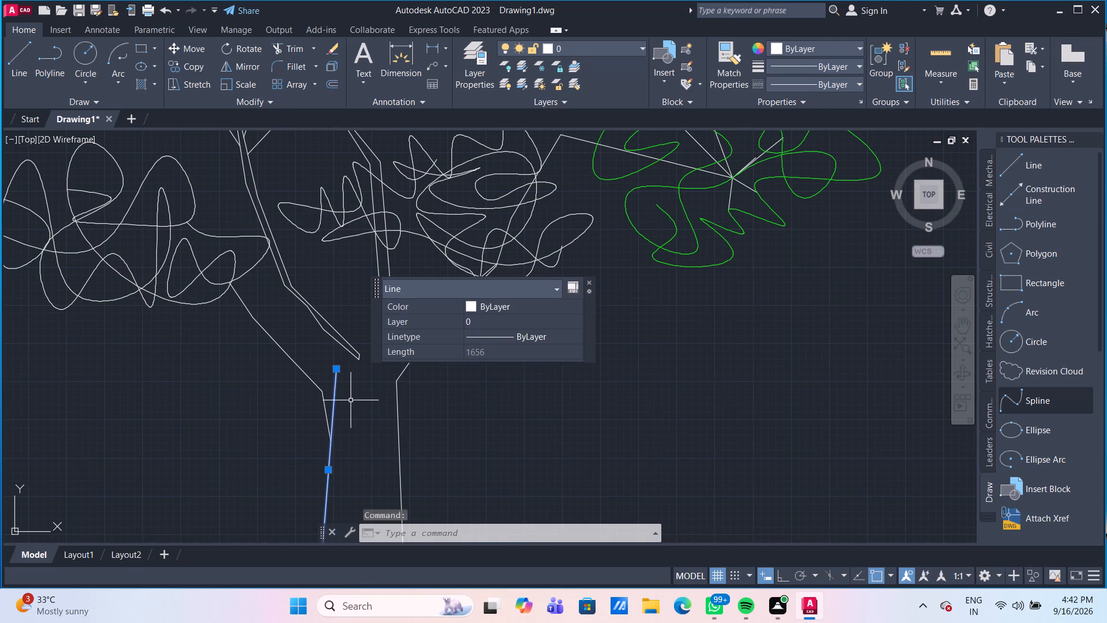
pyautogui.scroll(-2, 351, 400)
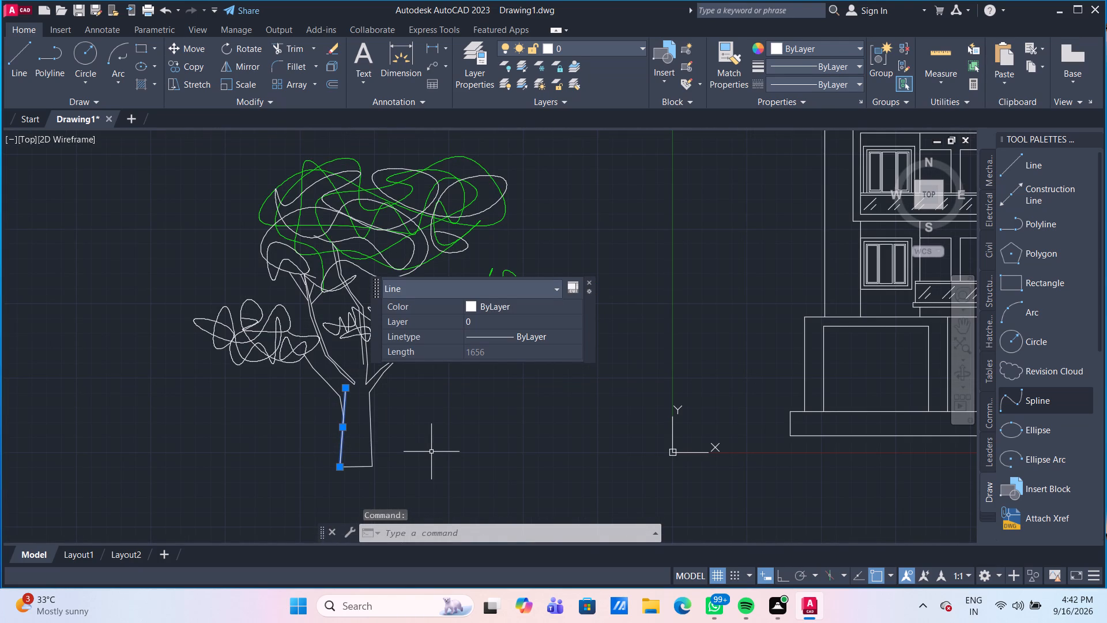
pyautogui.press('Delete')
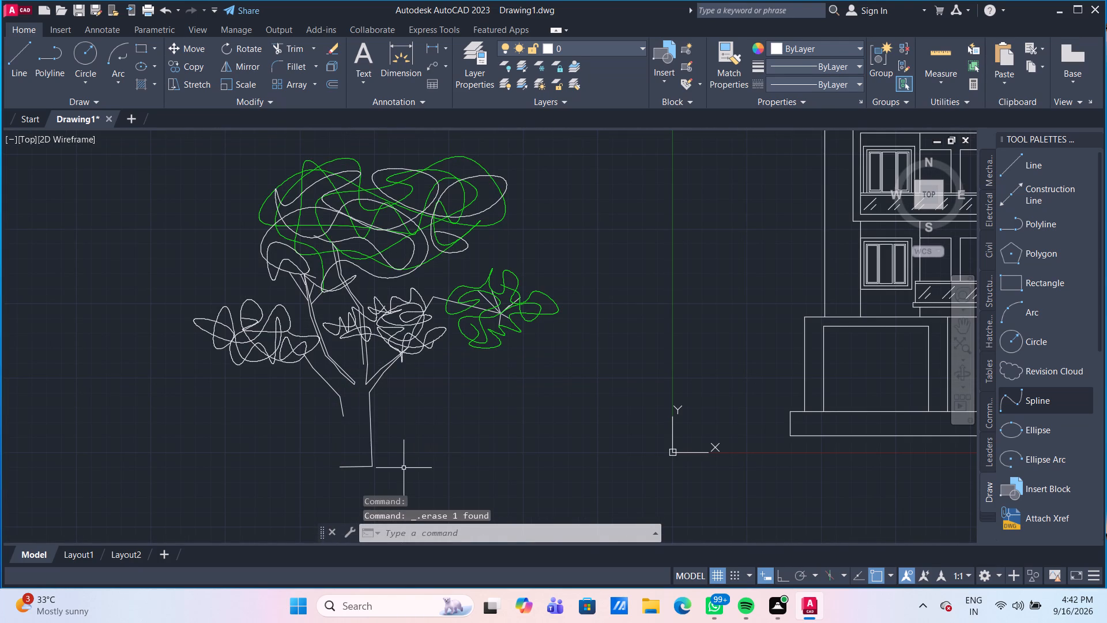
pyautogui.moveTo(387, 484); pyautogui.dragTo(383, 478)
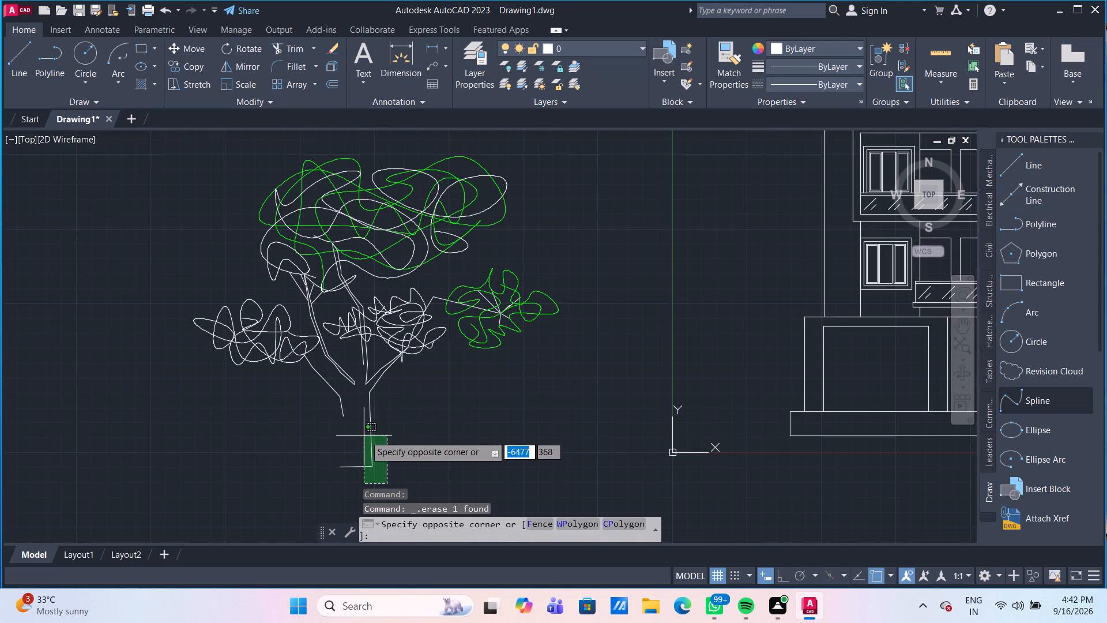
pyautogui.press('Escape')
# Stretch the lower end of the lower-left branch's outer line toward the trunk, making that segment about 709 units long.
pyautogui.scroll(1, 328, 408)
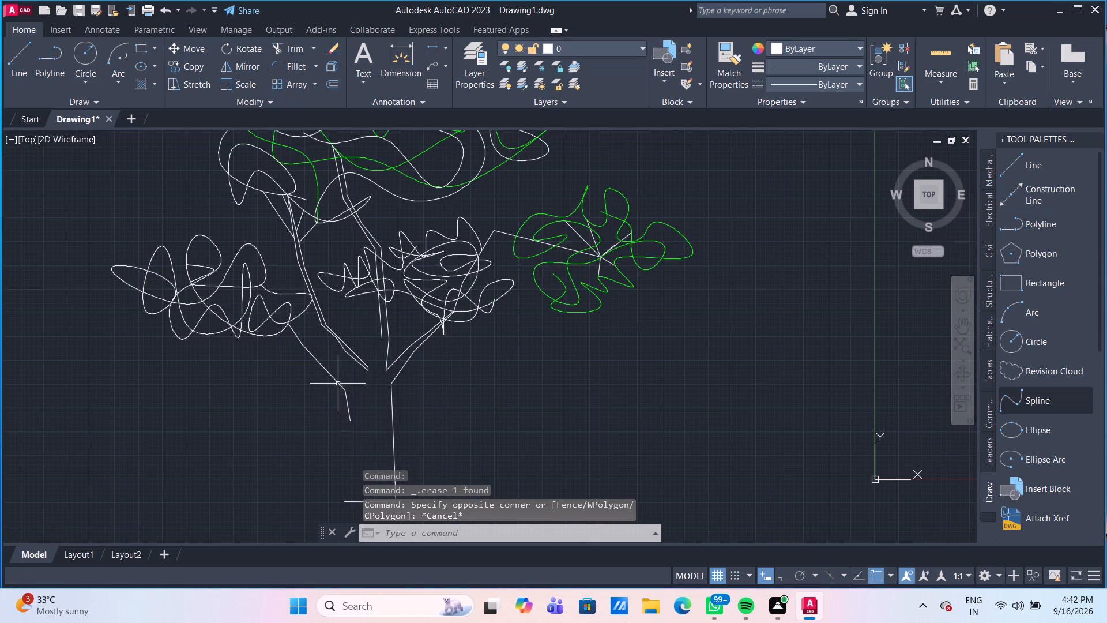
pyautogui.click(338, 385)
pyautogui.click(347, 391)
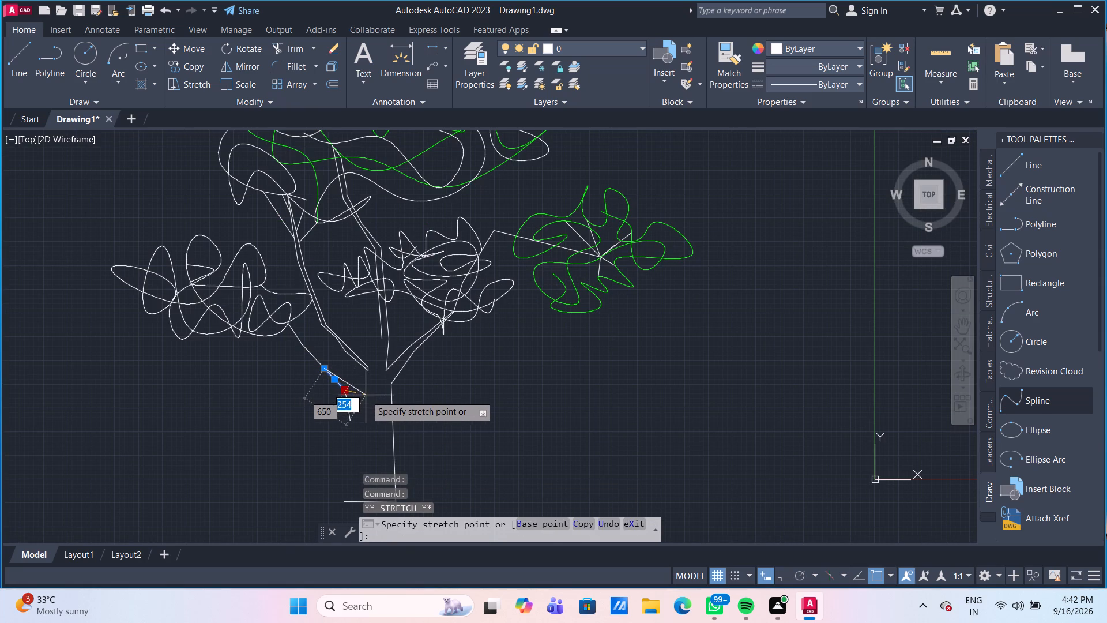
pyautogui.click(369, 398)
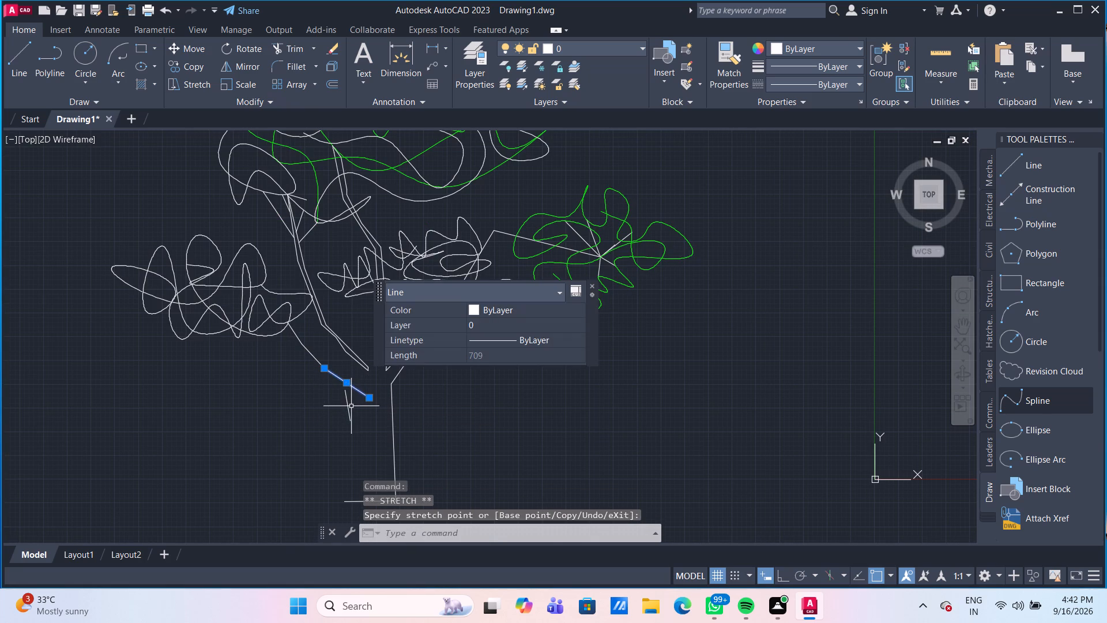
pyautogui.press('Escape')
# Erase the short leftover line hanging just below the lower-left branch at the trunk top.
pyautogui.click(348, 406)
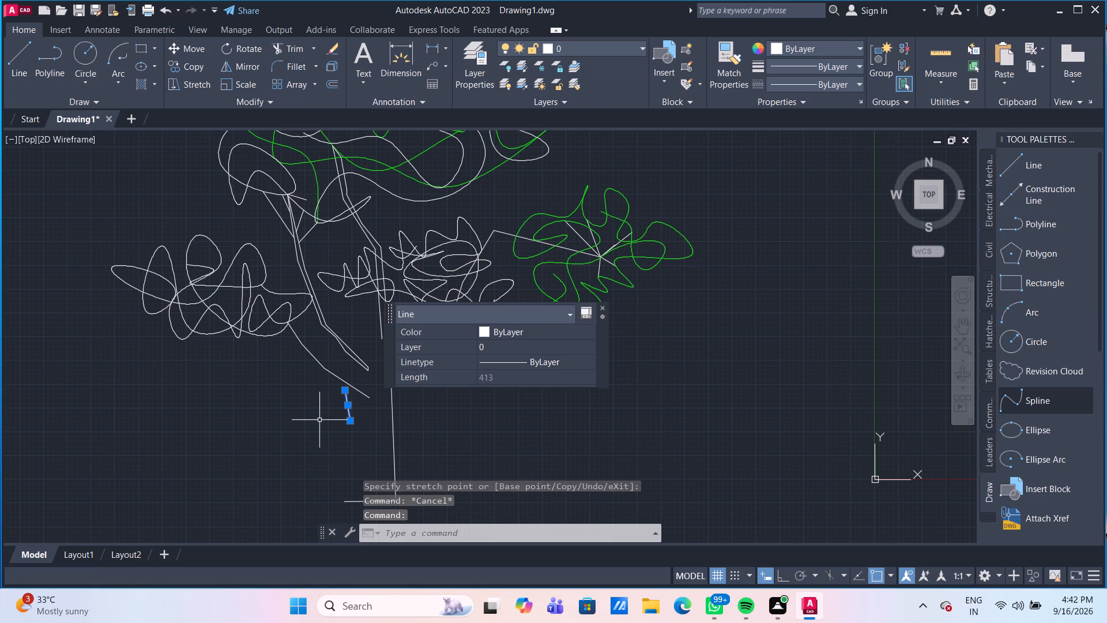
pyautogui.press('Delete')
# Draw the lower-left branch's inner edge as four connected lines, starting about 262 units down from the adjacent branch's base and running back to the left foliage.
pyautogui.moveTo(360, 446); pyautogui.dragTo(338, 353, button='middle')
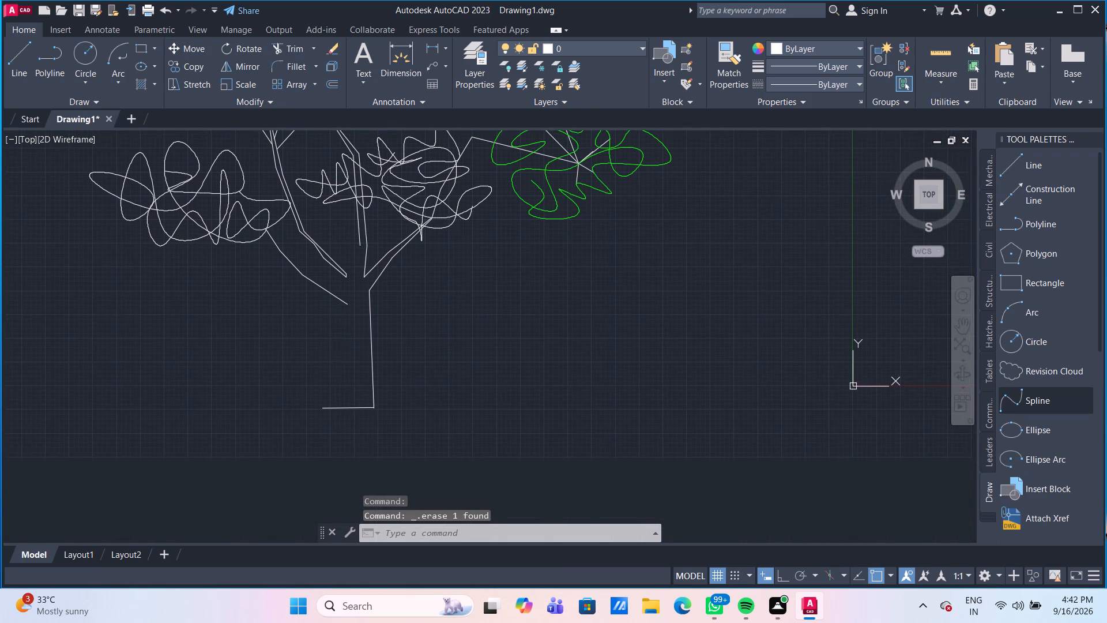
pyautogui.scroll(1, 371, 292)
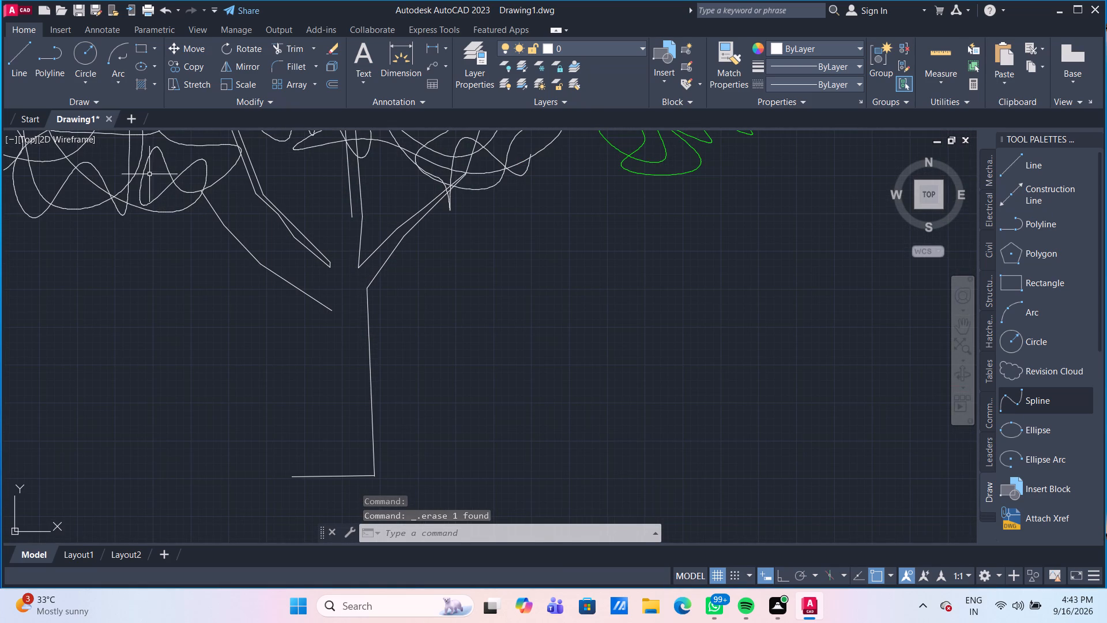
pyautogui.click(17, 55)
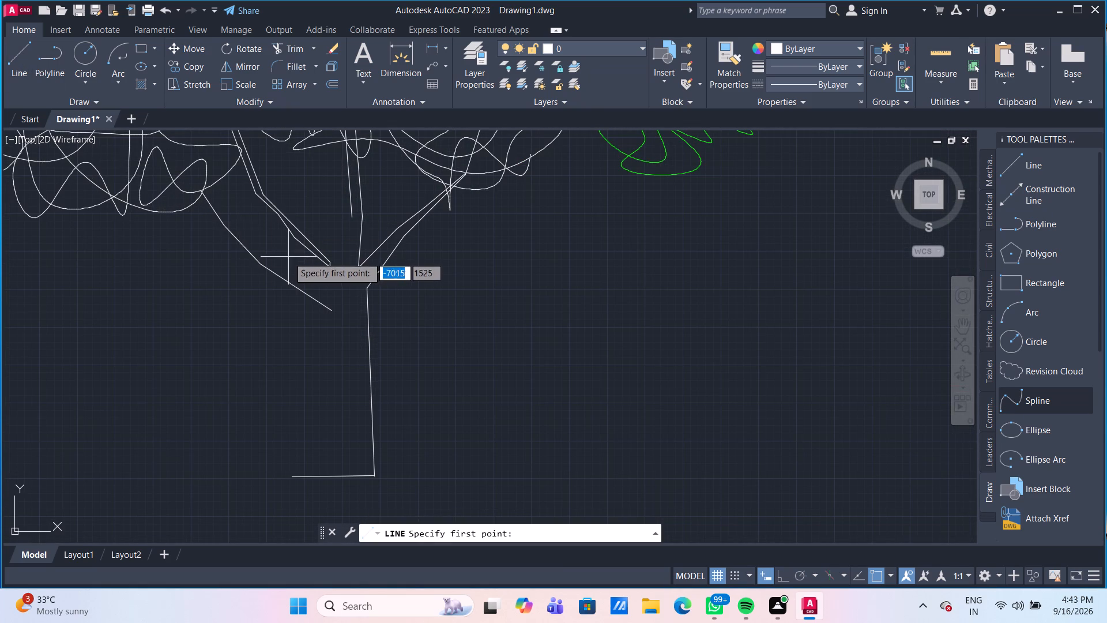
pyautogui.scroll(1, 291, 258)
pyautogui.scroll(1, 337, 282)
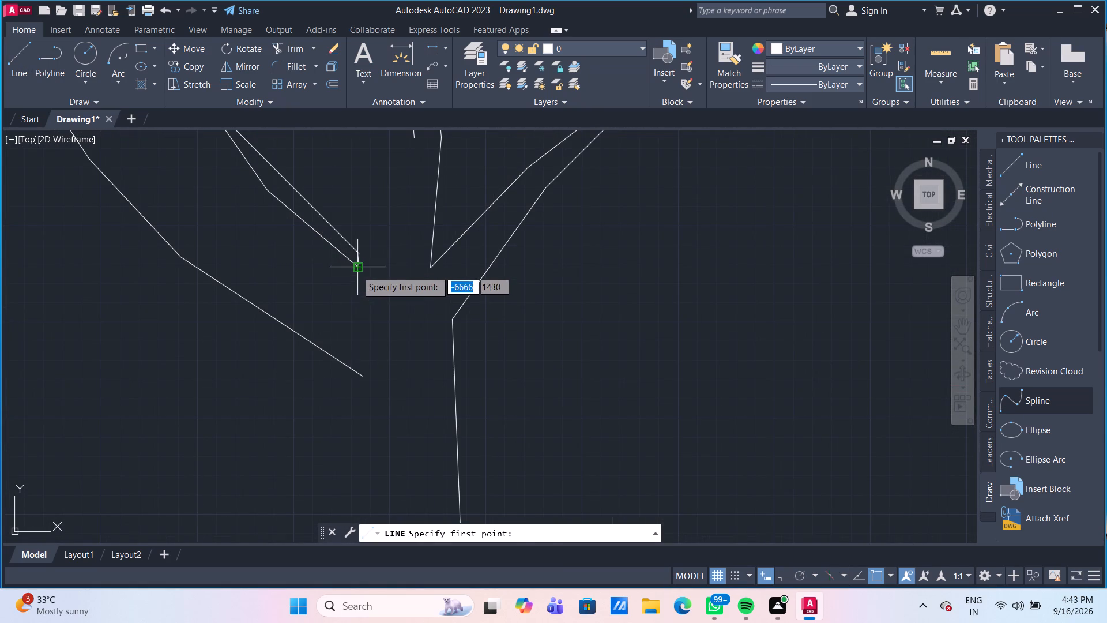
pyautogui.moveTo(356, 271); pyautogui.dragTo(360, 278)
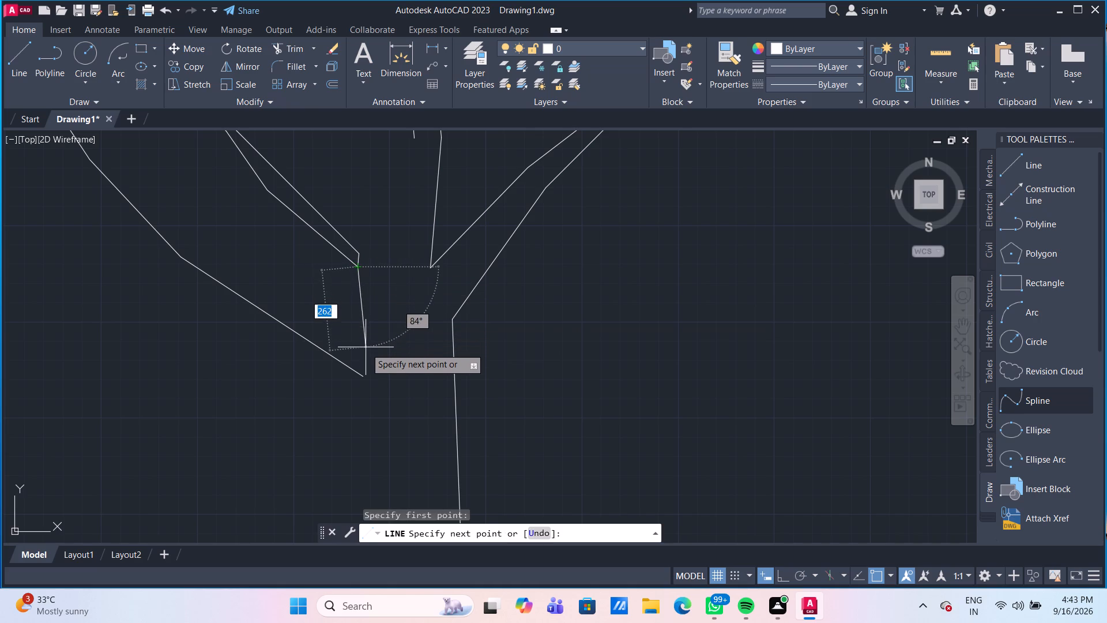
pyautogui.moveTo(366, 349); pyautogui.dragTo(362, 342)
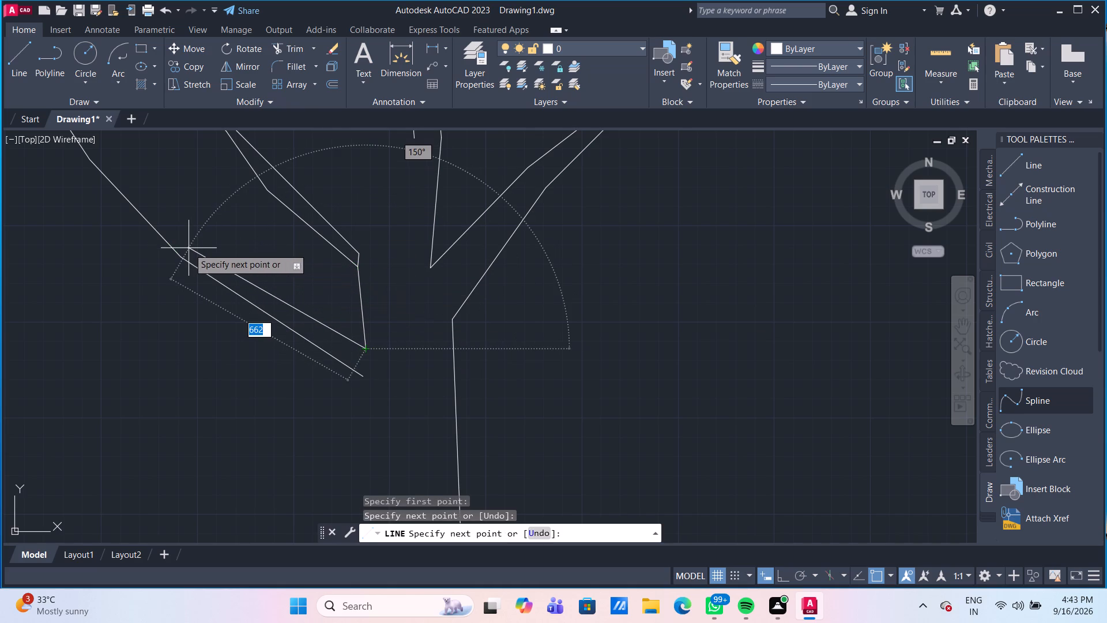
pyautogui.click(189, 248)
pyautogui.scroll(-1, 188, 248)
pyautogui.moveTo(187, 247); pyautogui.dragTo(204, 340, button='middle')
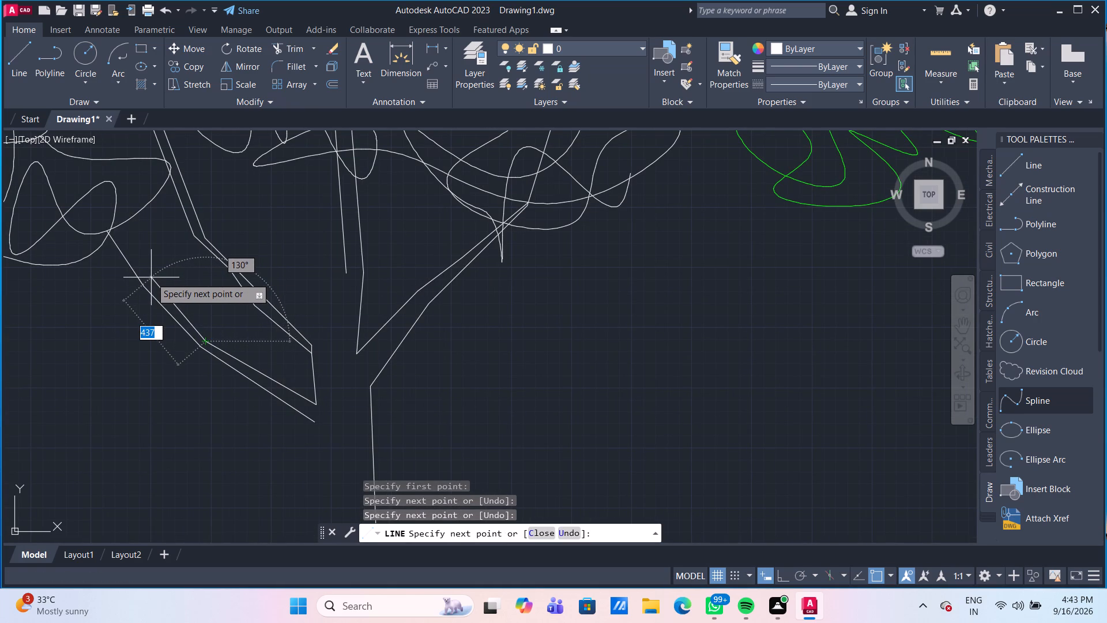
pyautogui.scroll(-1, 149, 277)
pyautogui.scroll(1, 149, 277)
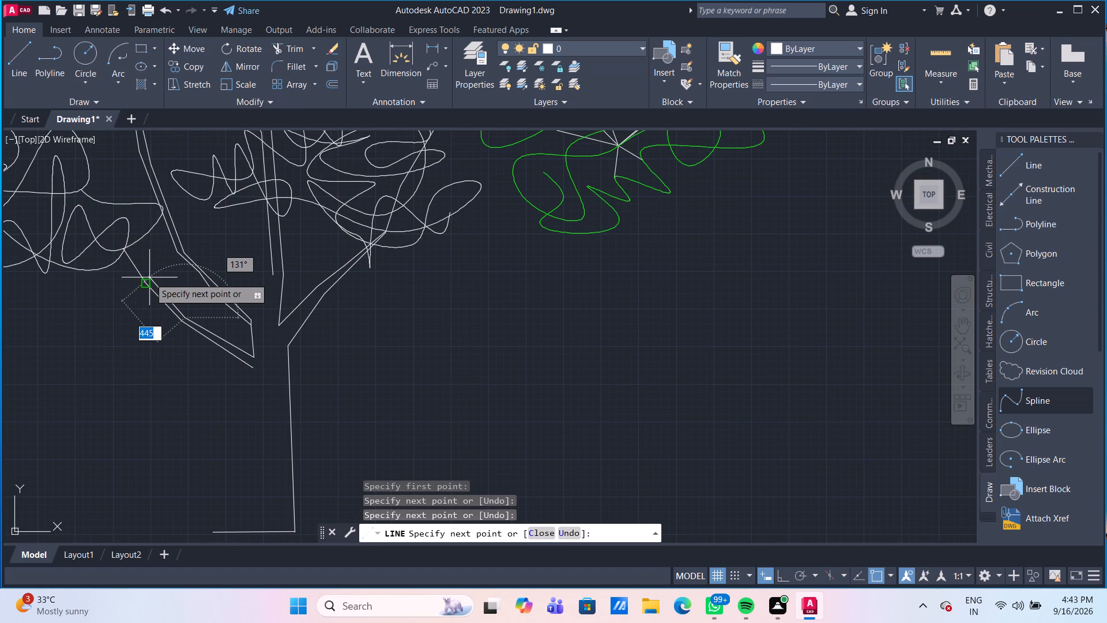
pyautogui.click(149, 277)
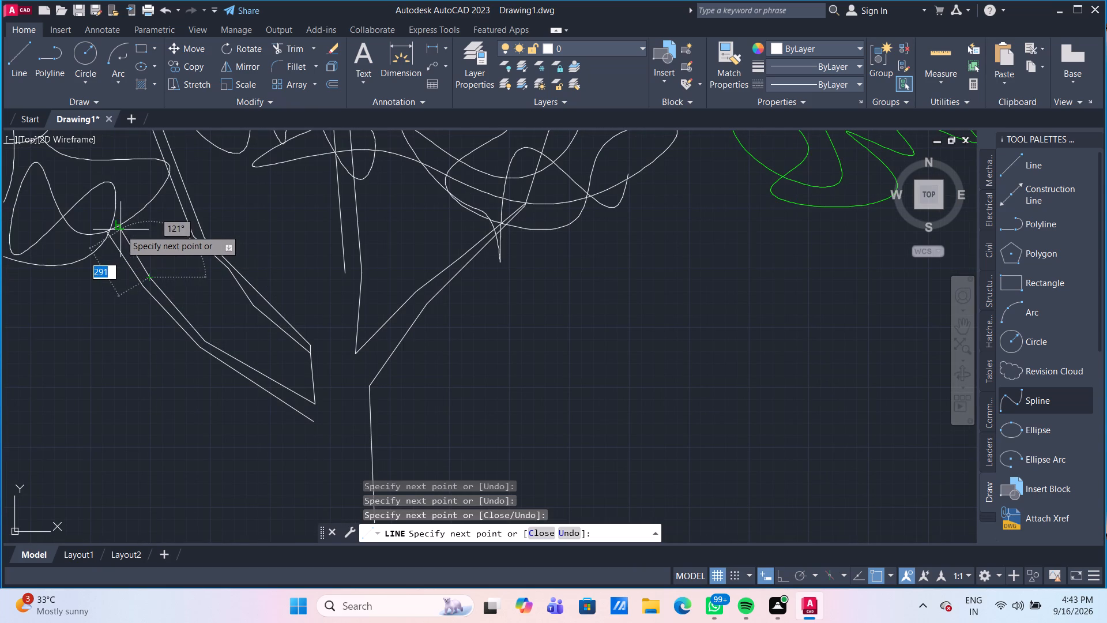
pyautogui.click(106, 234)
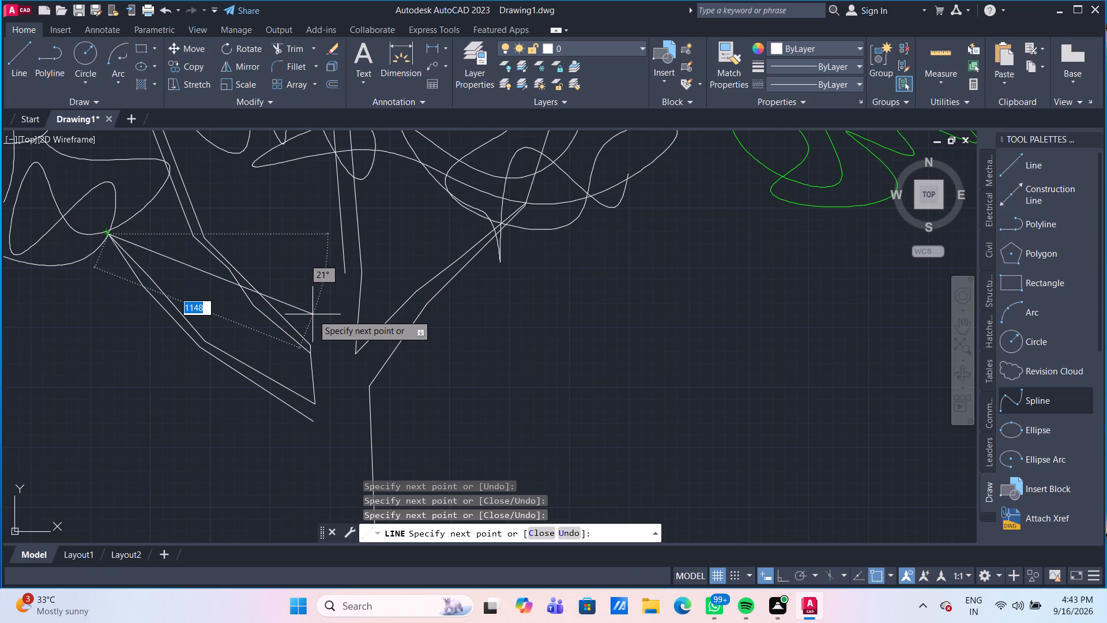
pyautogui.press('Escape')
# Extend the central branch's left edge downward toward the fork with two connected lines.
pyautogui.scroll(-2, 329, 295)
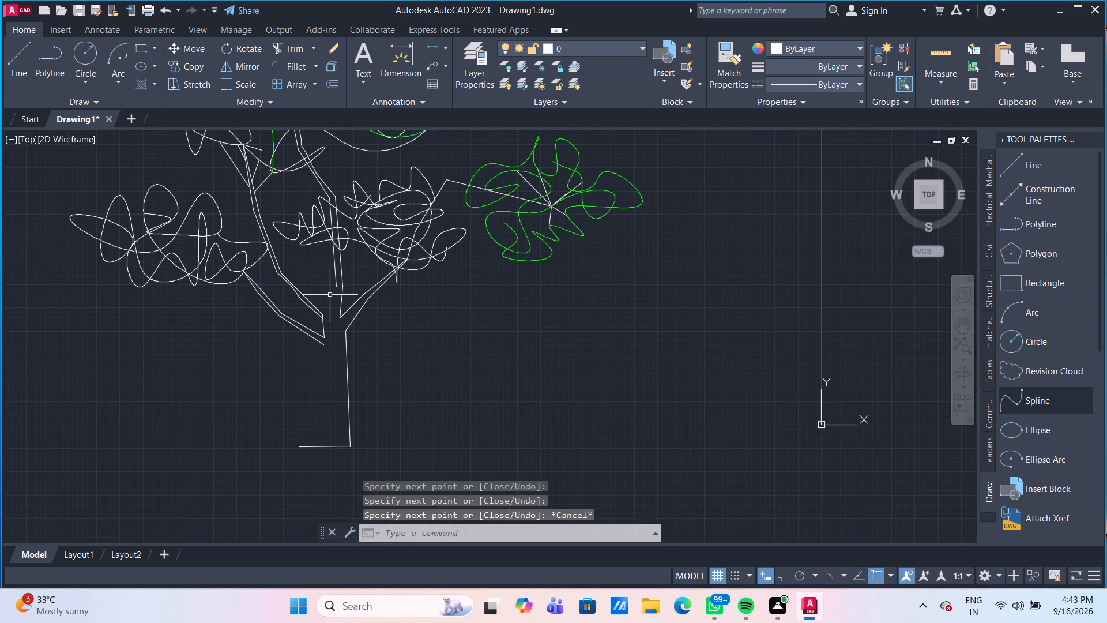
pyautogui.moveTo(322, 287); pyautogui.dragTo(323, 292, button='middle')
pyautogui.click(18, 61)
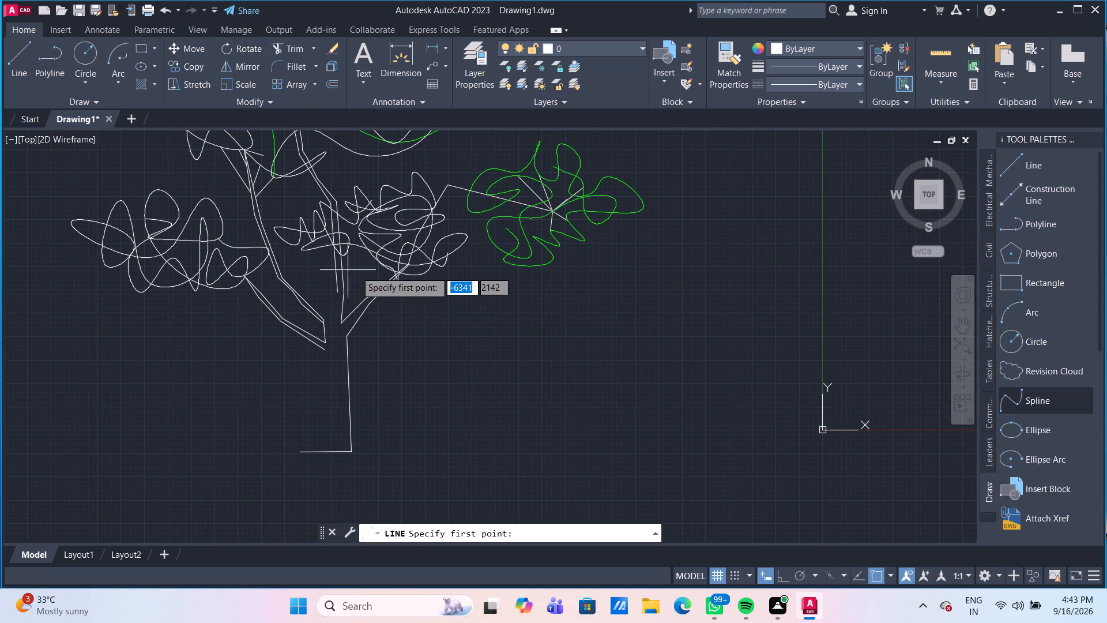
pyautogui.scroll(2, 362, 272)
pyautogui.moveTo(298, 327); pyautogui.dragTo(302, 333)
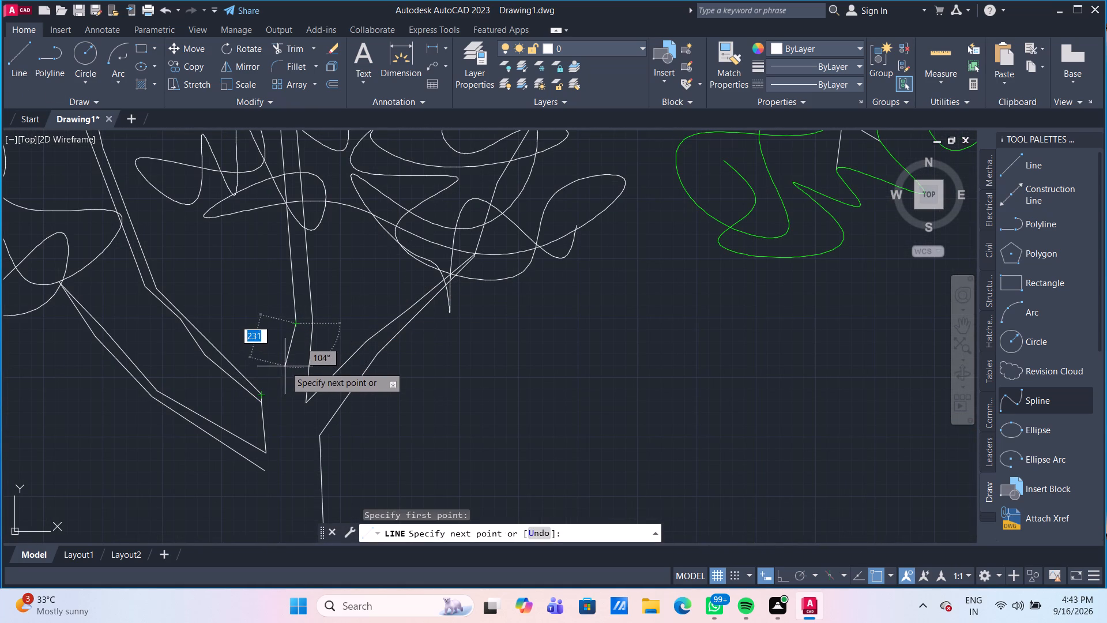
pyautogui.click(288, 366)
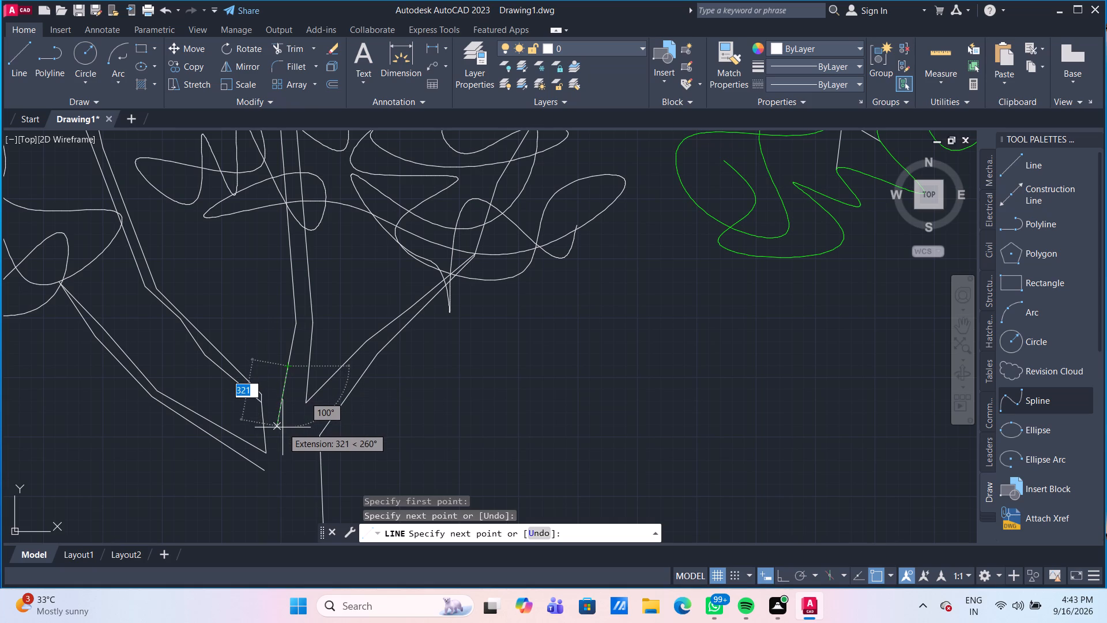
pyautogui.scroll(1, 278, 432)
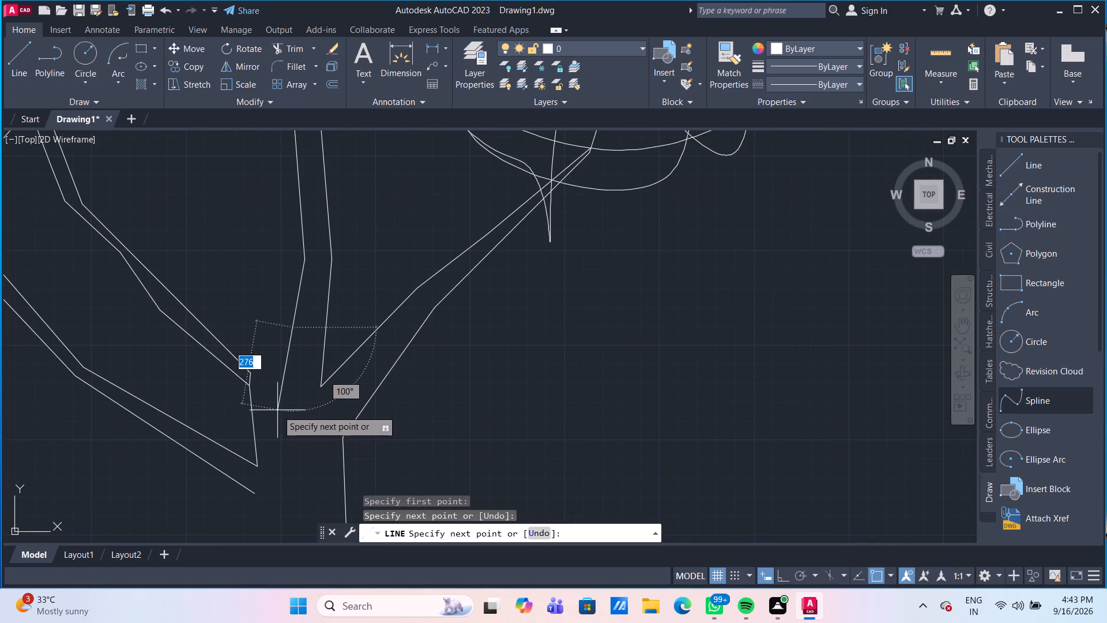
pyautogui.click(284, 419)
pyautogui.press('Escape')
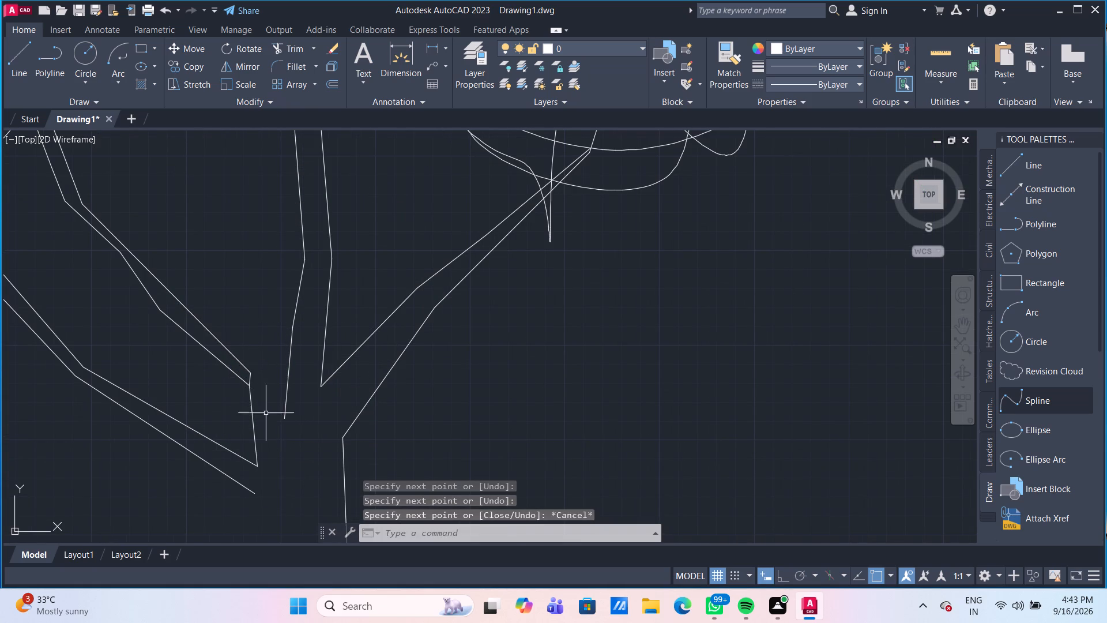
# Erase the tiny line closing the bottom tip of the upper-left branch.
pyautogui.click(251, 378)
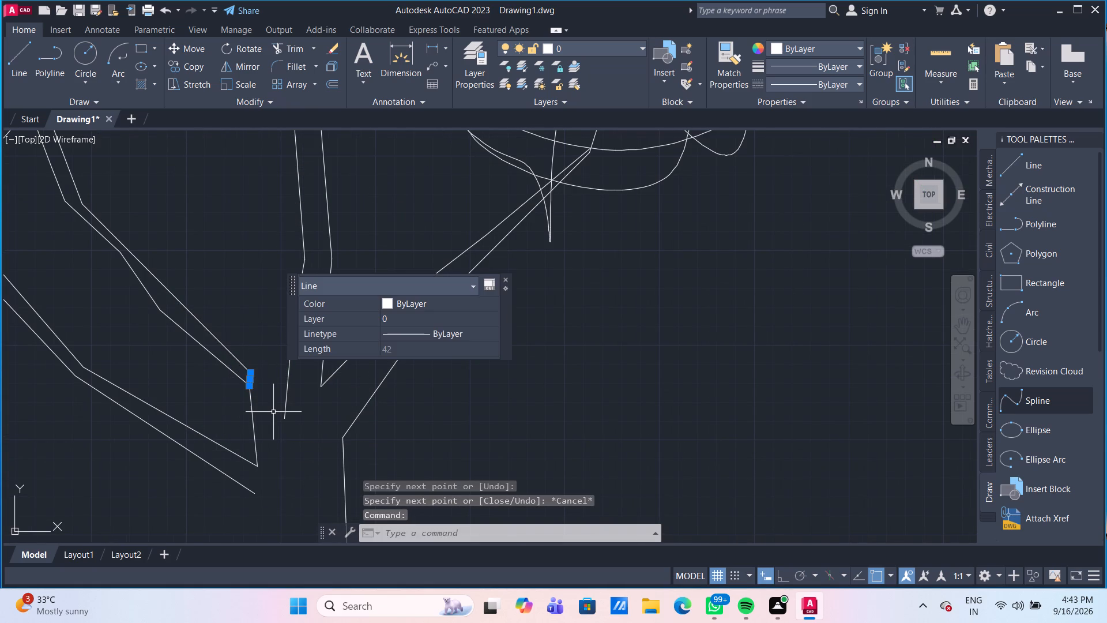
pyautogui.press('Delete')
# Draw a line joining the upper-left branch's inner edge to the lower end of the central branch's left edge.
pyautogui.scroll(2, 260, 385)
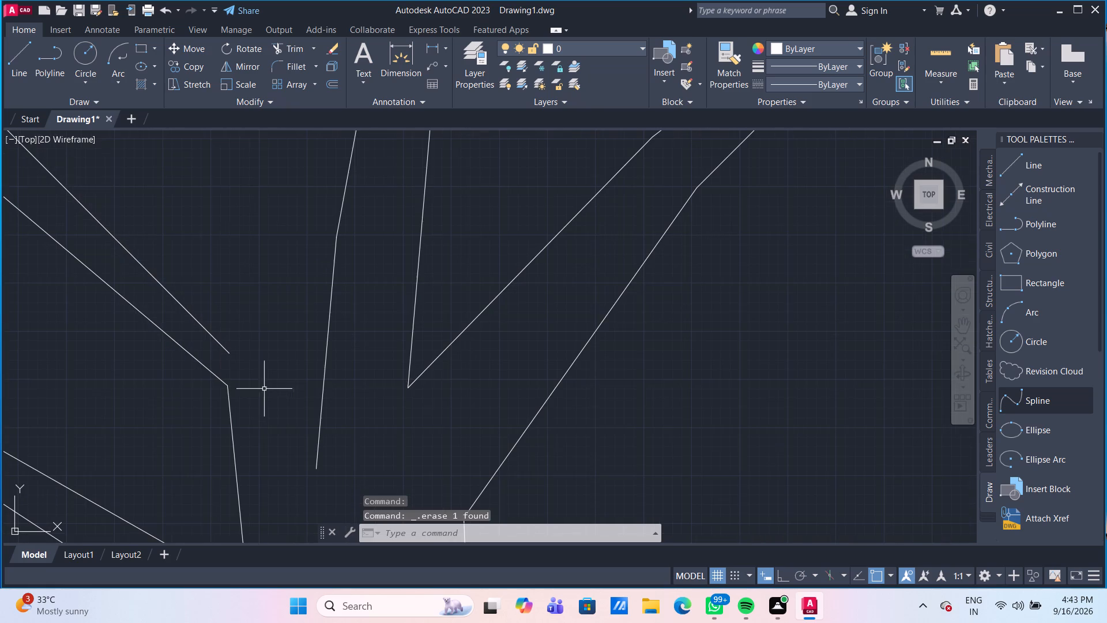
pyautogui.click(230, 355)
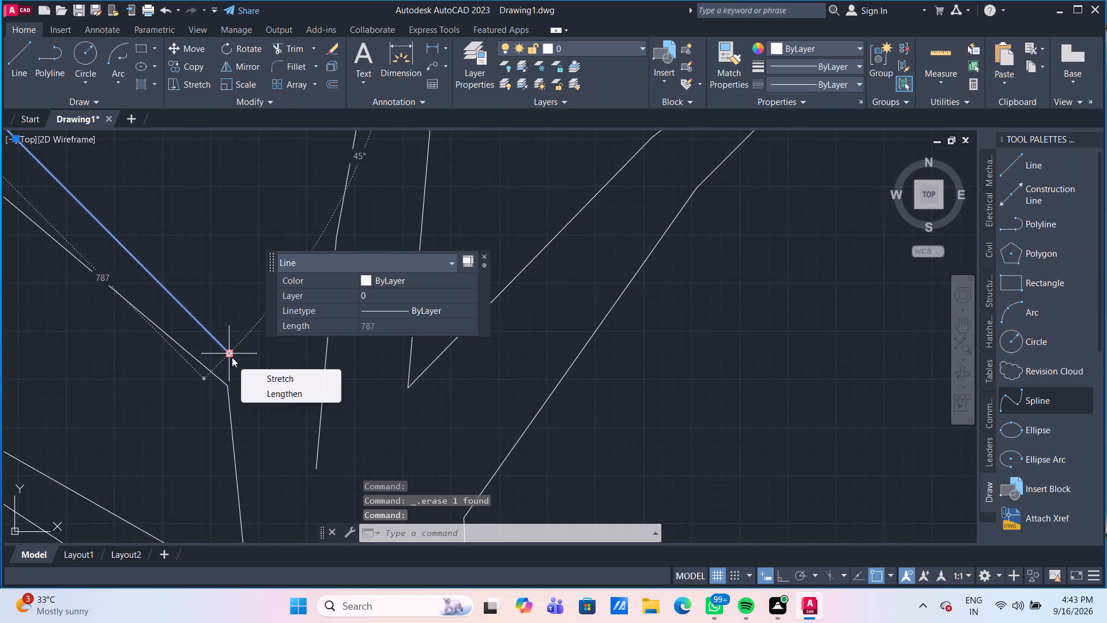
pyautogui.press('Escape')
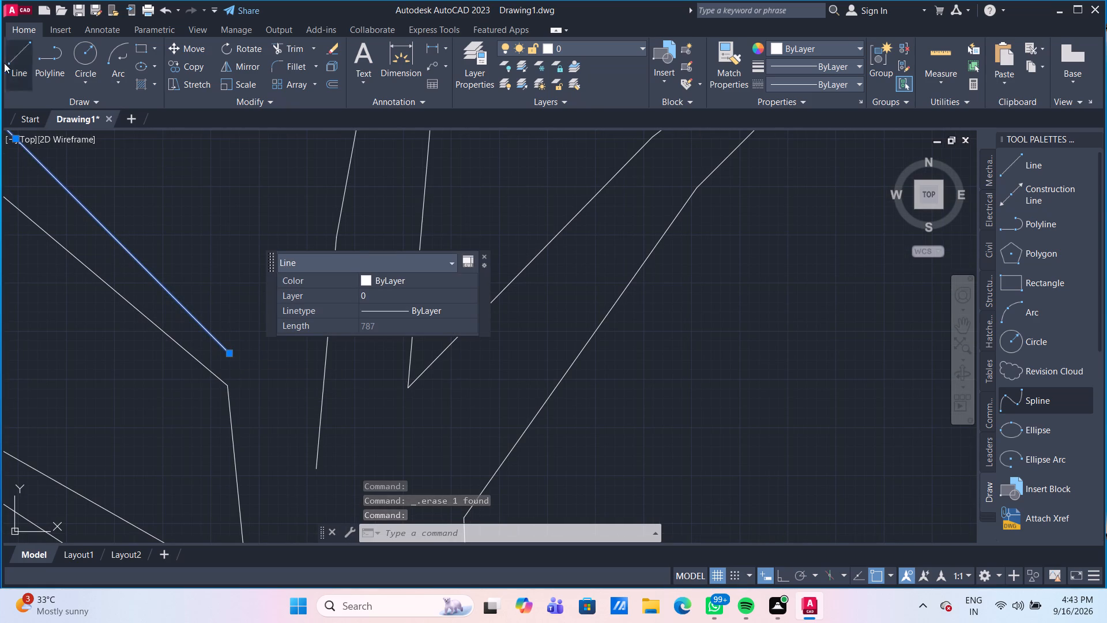
pyautogui.press('Escape')
pyautogui.click(10, 63)
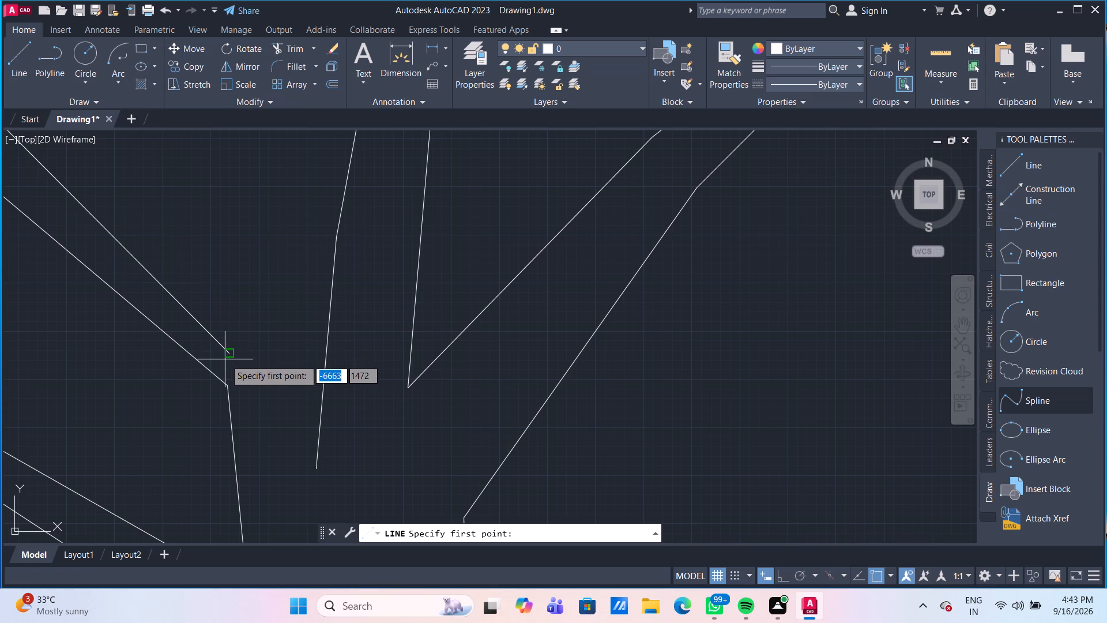
pyautogui.click(225, 354)
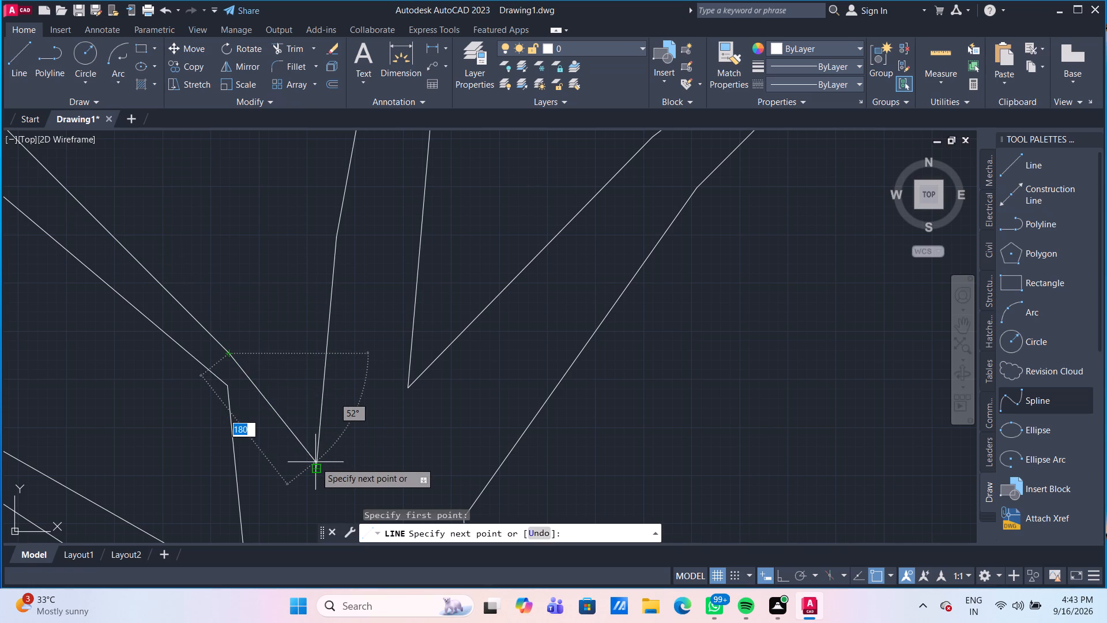
pyautogui.click(317, 463)
pyautogui.press('Escape')
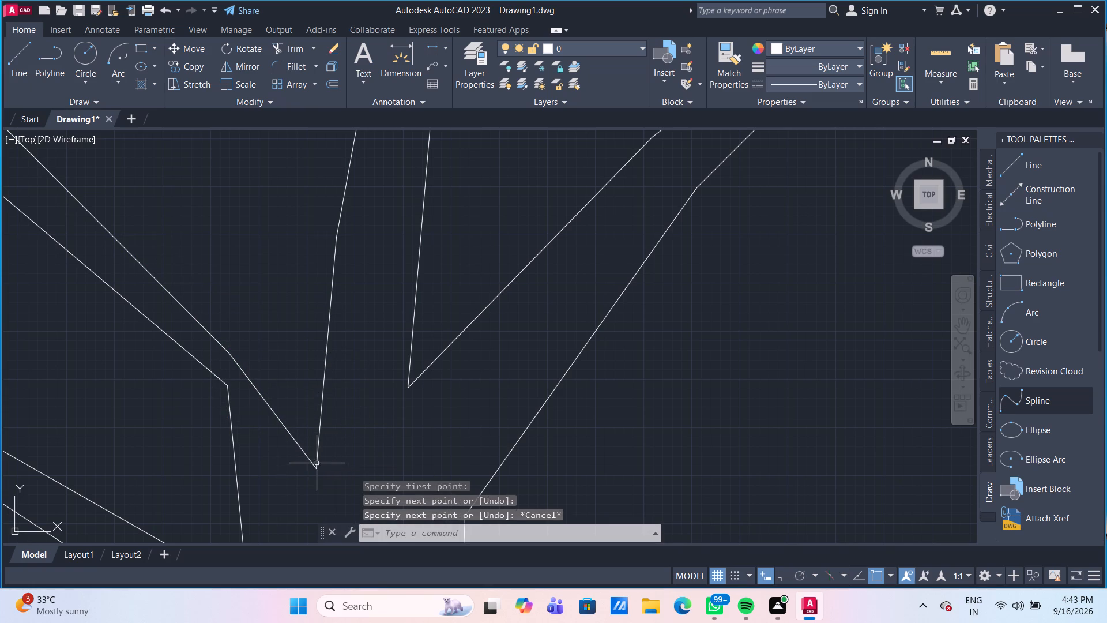
# Draw the trunk's left edge from the lower-left branch to the base line as two lines about 740 and 627 units long.
pyautogui.scroll(-5, 324, 474)
pyautogui.scroll(1, 362, 463)
pyautogui.scroll(-1, 446, 460)
pyautogui.moveTo(446, 460); pyautogui.dragTo(367, 346, button='middle')
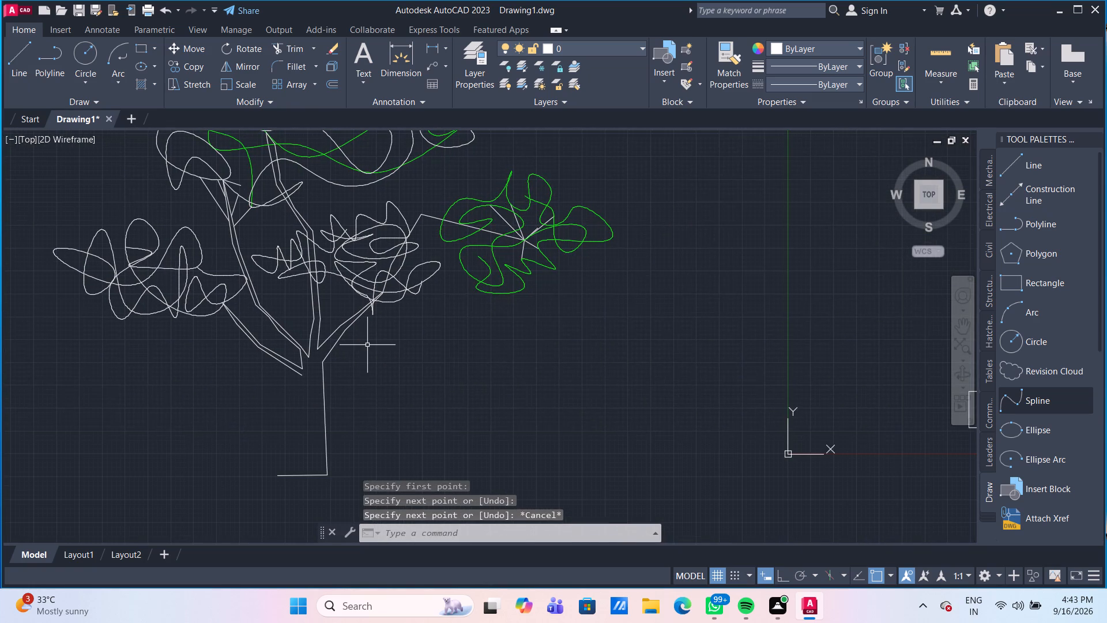
pyautogui.moveTo(310, 398); pyautogui.dragTo(310, 373, button='middle')
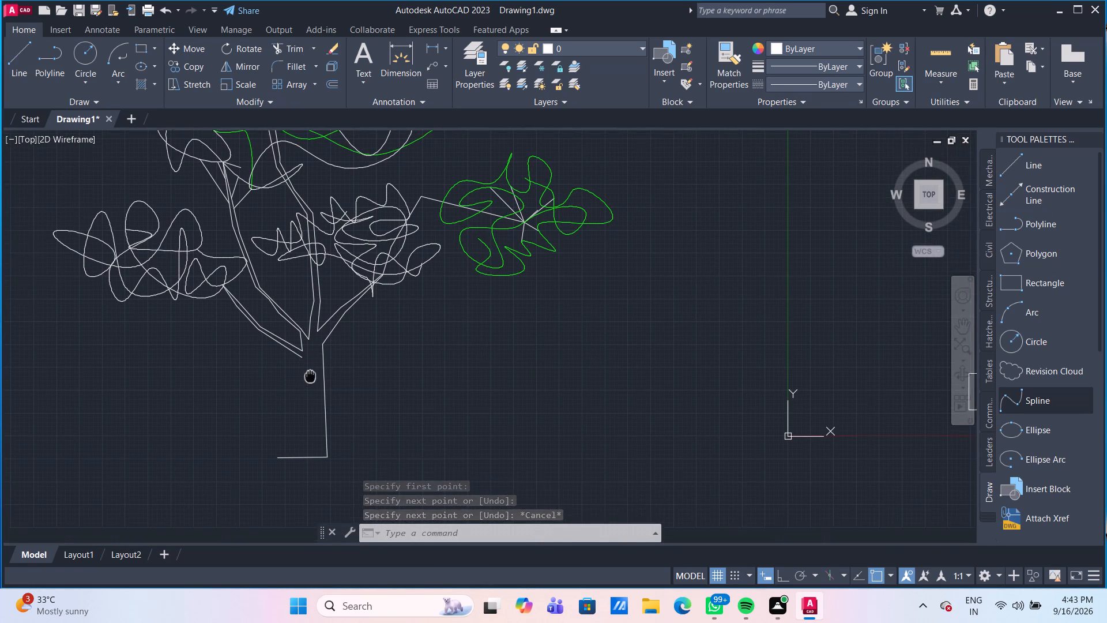
pyautogui.moveTo(310, 373); pyautogui.dragTo(310, 367, button='middle')
pyautogui.scroll(1, 306, 363)
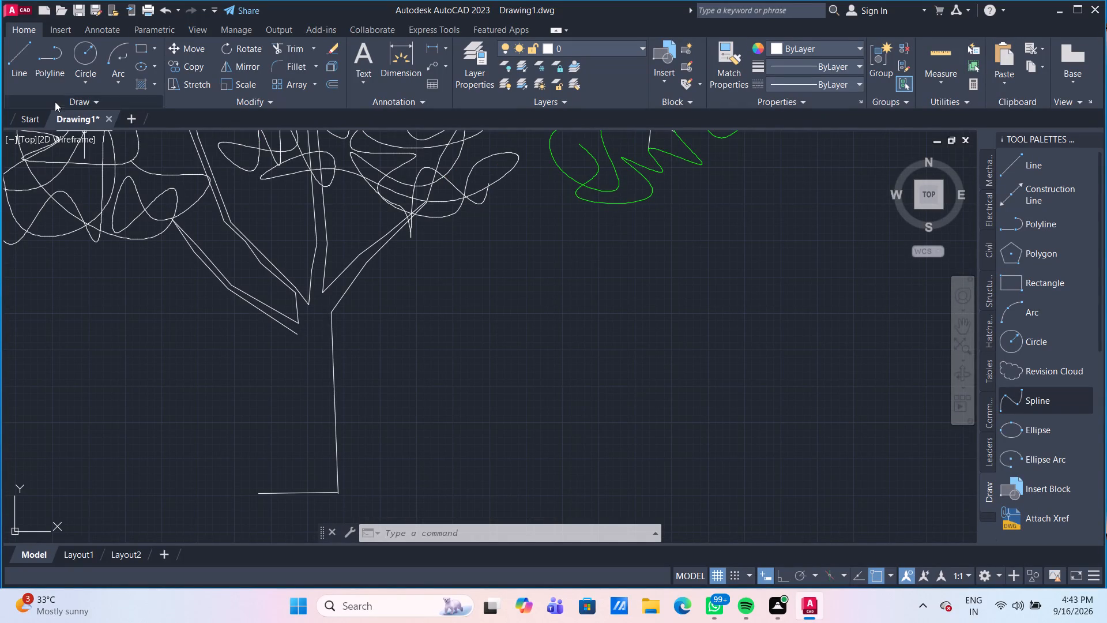
pyautogui.click(26, 61)
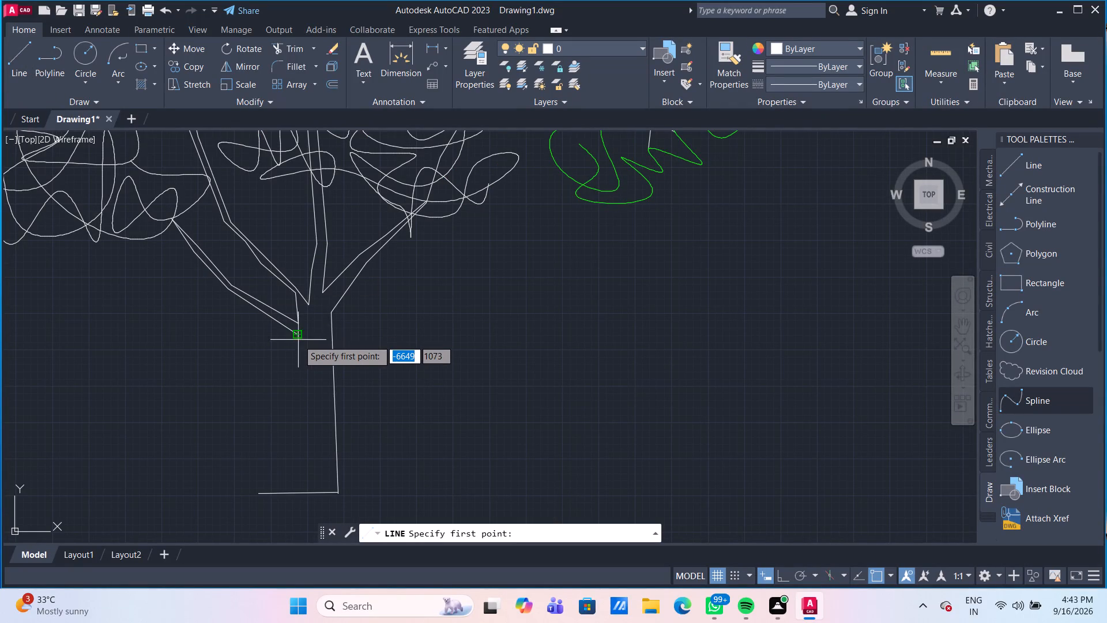
pyautogui.moveTo(298, 337); pyautogui.dragTo(303, 352)
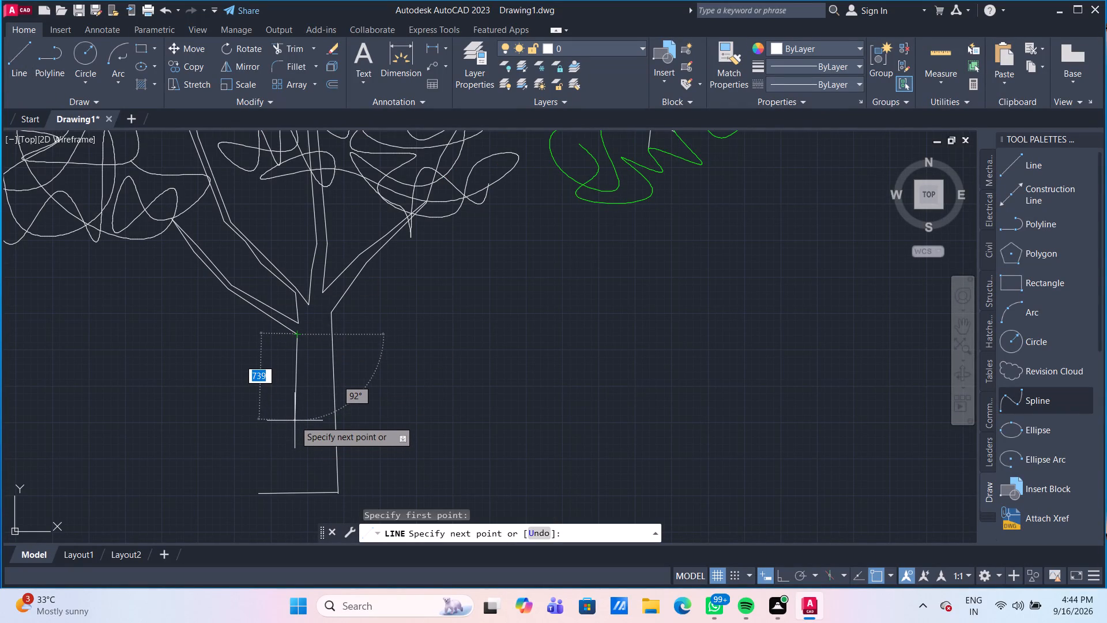
pyautogui.click(297, 420)
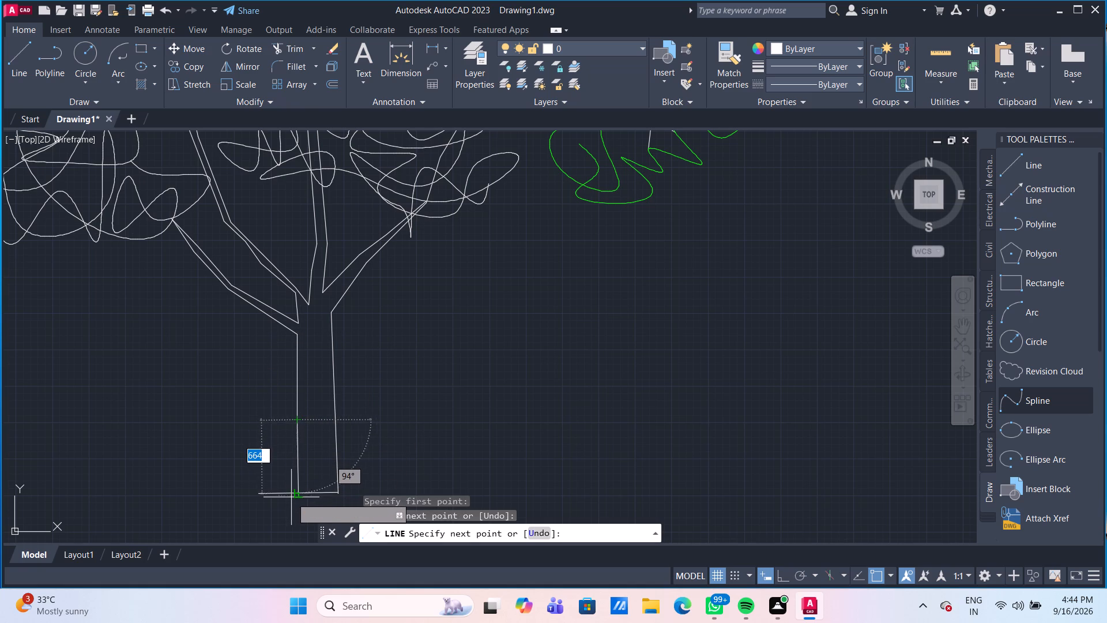
pyautogui.scroll(1, 296, 498)
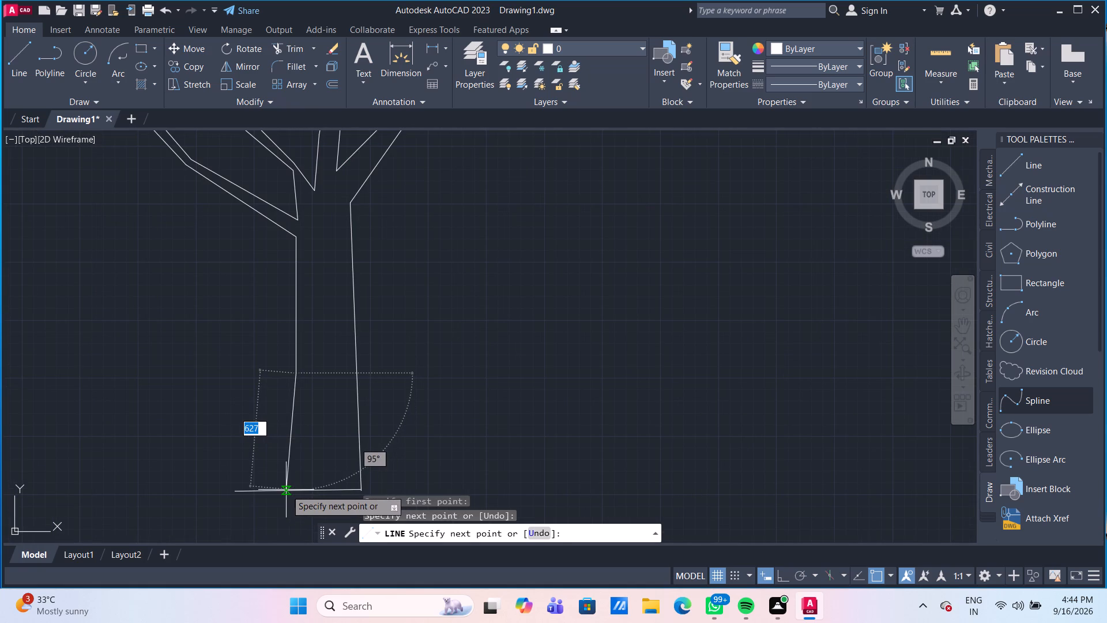
pyautogui.click(287, 493)
pyautogui.press('Escape')
pyautogui.scroll(-2, 287, 493)
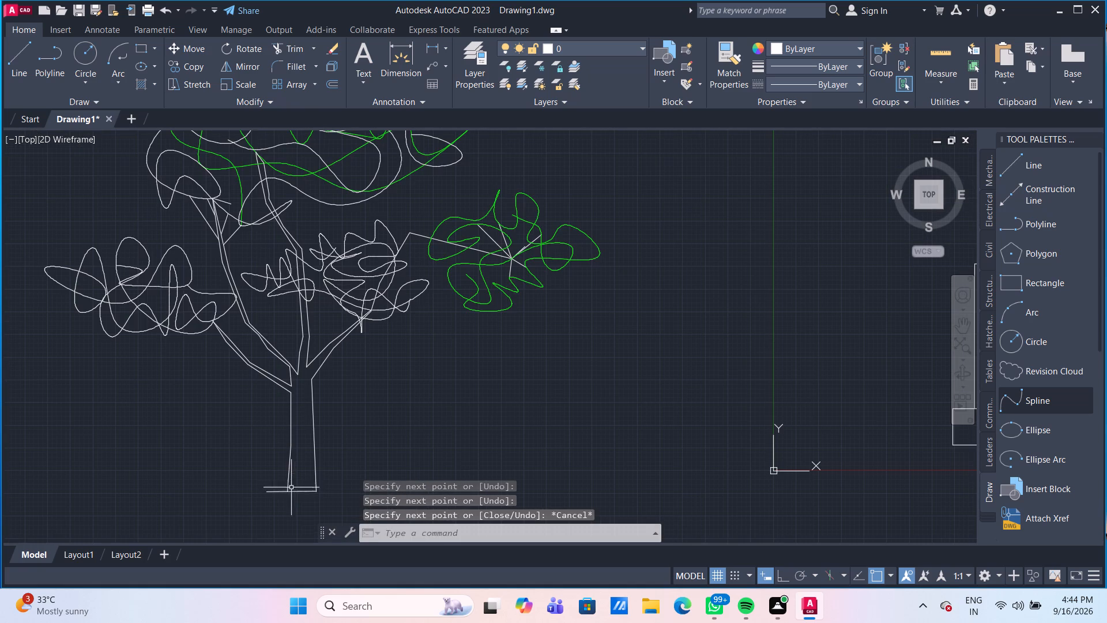
# Erase the horizontal base line at the bottom of the trunk.
pyautogui.moveTo(333, 468); pyautogui.dragTo(323, 439, button='middle')
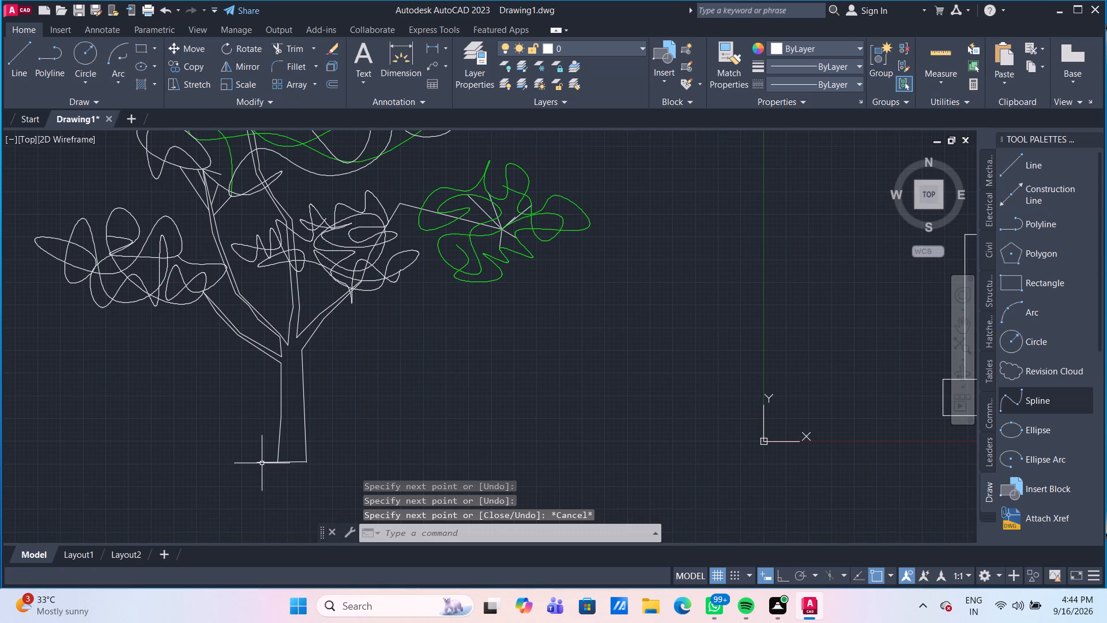
pyautogui.click(262, 463)
pyautogui.press('Delete')
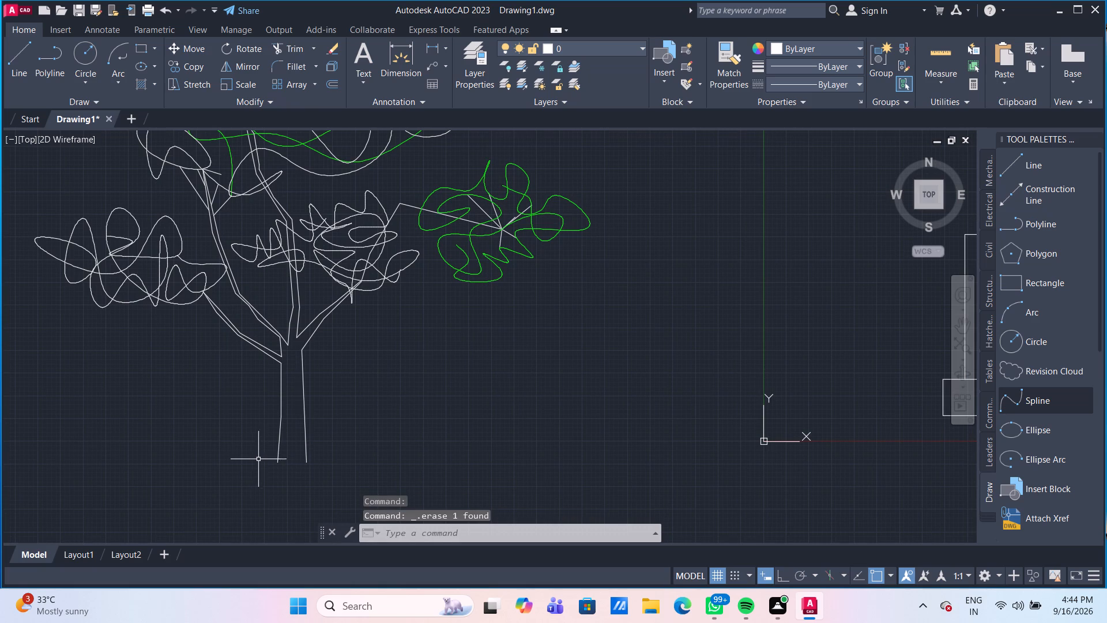
# Draw a line about 400 units long closing the trunk's bottom between the lower ends of its two edges.
pyautogui.click(24, 61)
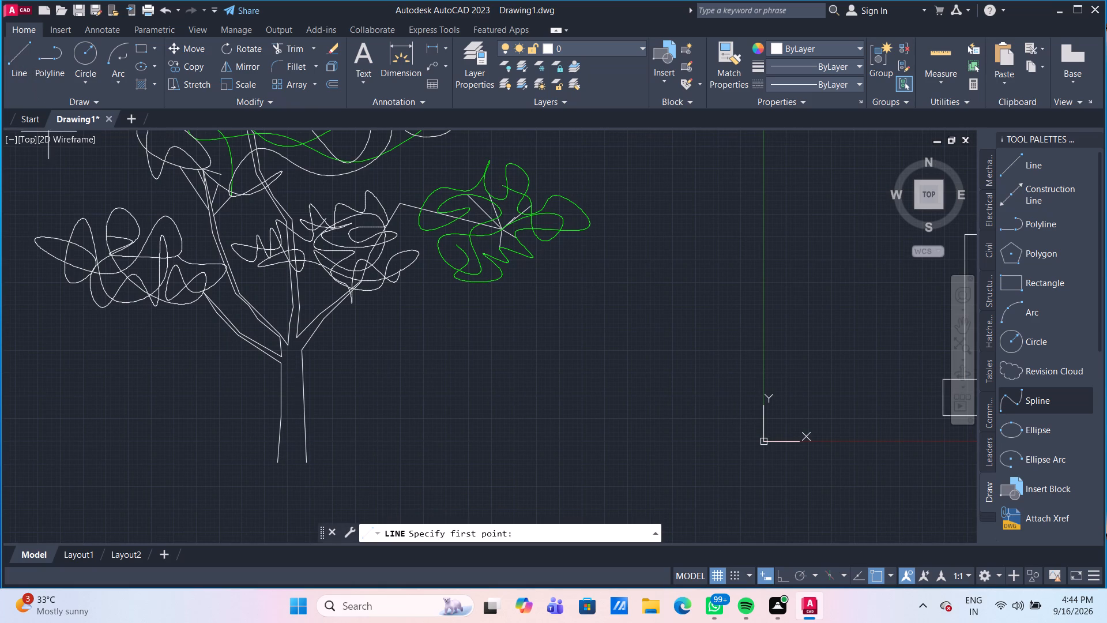
pyautogui.scroll(2, 234, 395)
pyautogui.moveTo(304, 453); pyautogui.dragTo(224, 303, button='middle')
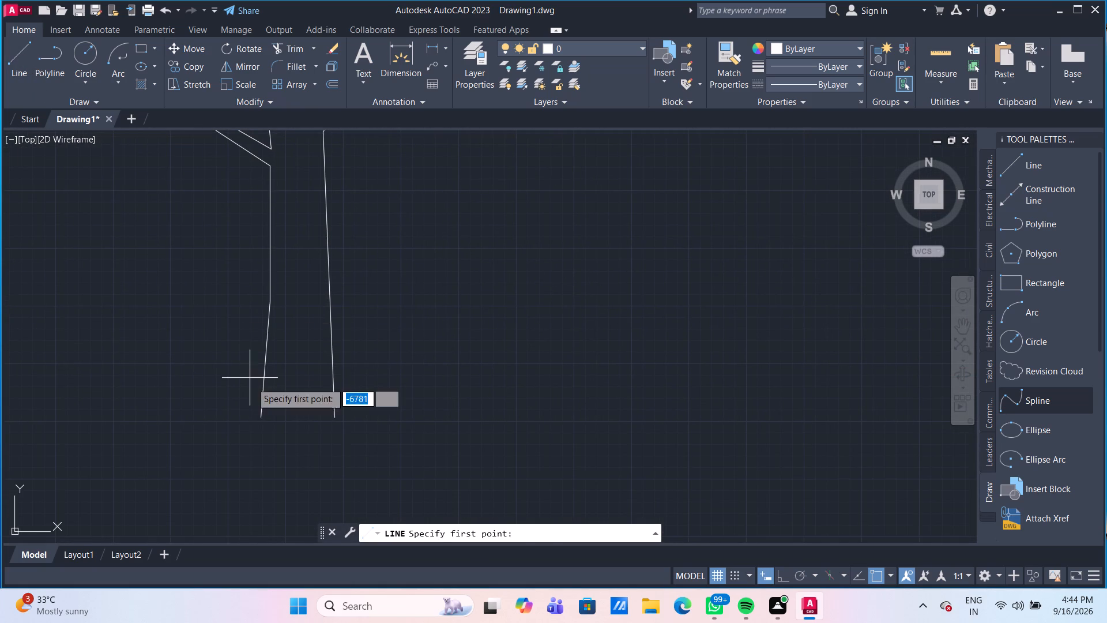
pyautogui.click(257, 422)
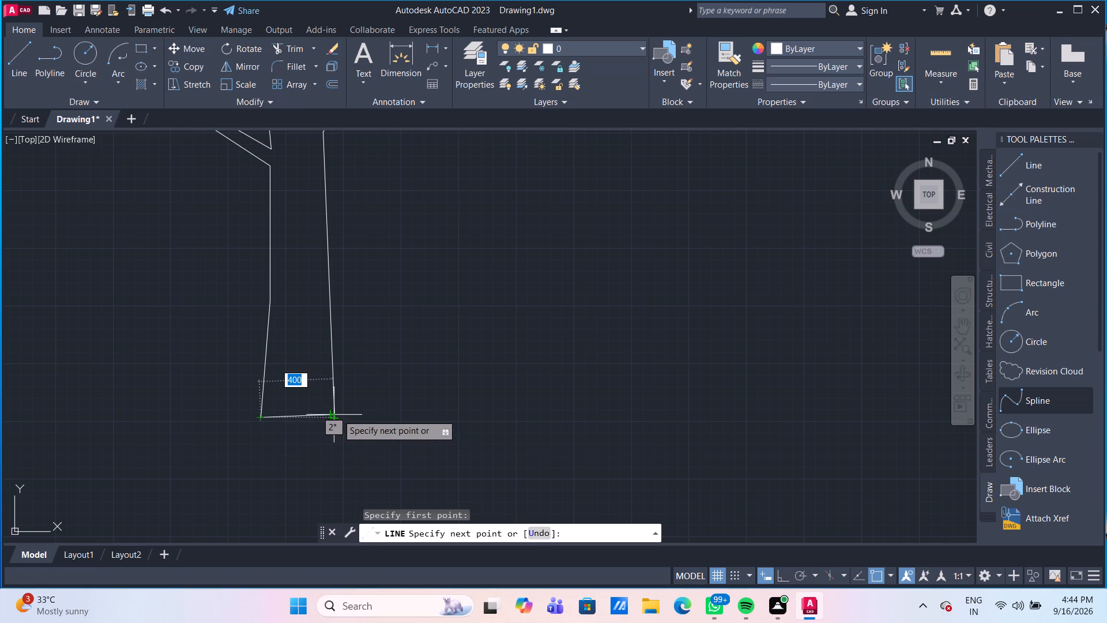
pyautogui.click(337, 414)
pyautogui.press('Delete')
pyautogui.press('Delete')
pyautogui.scroll(-1, 483, 355)
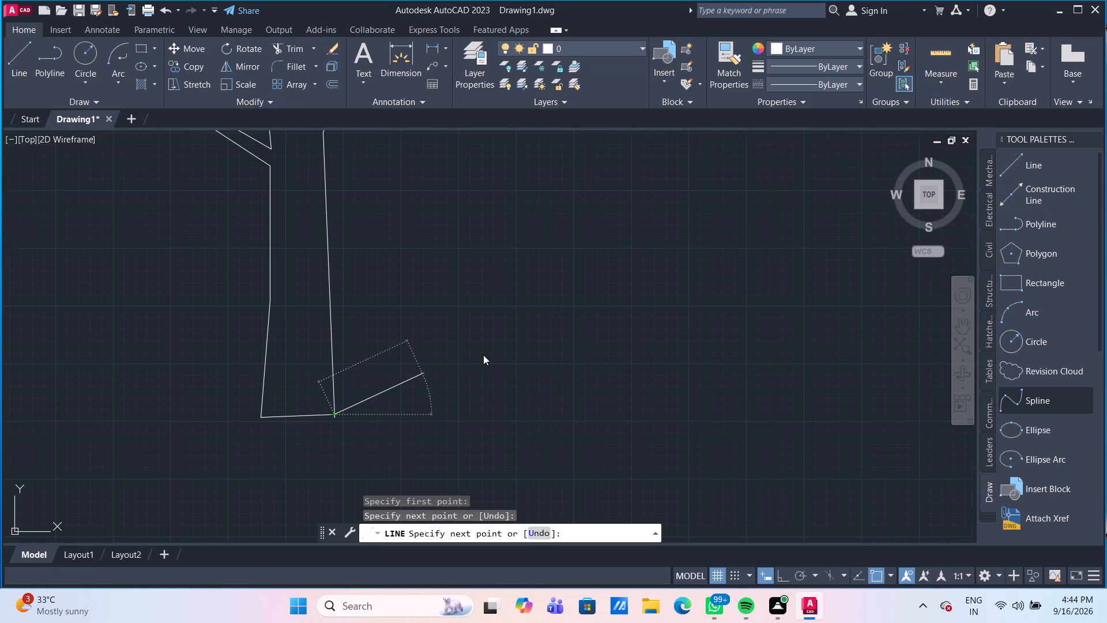
pyautogui.scroll(-2, 483, 355)
pyautogui.press('Escape')
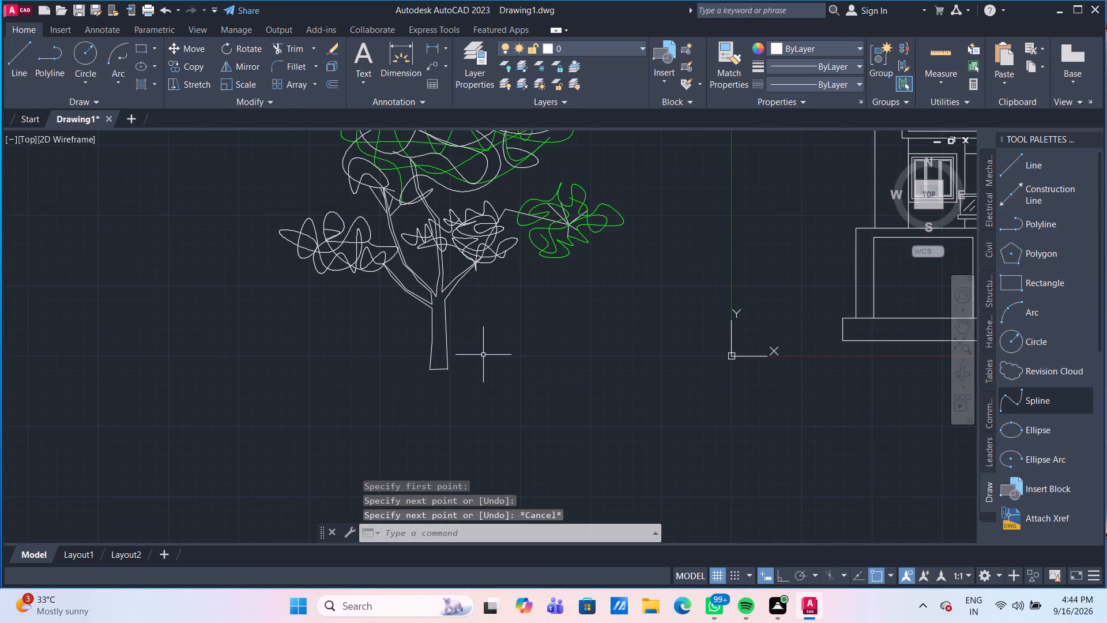
# Set the color of the three remaining white foliage splines (centre, lower-left and upper crown clusters) to Green.
pyautogui.scroll(-2, 499, 356)
pyautogui.moveTo(499, 356); pyautogui.dragTo(494, 385, button='middle')
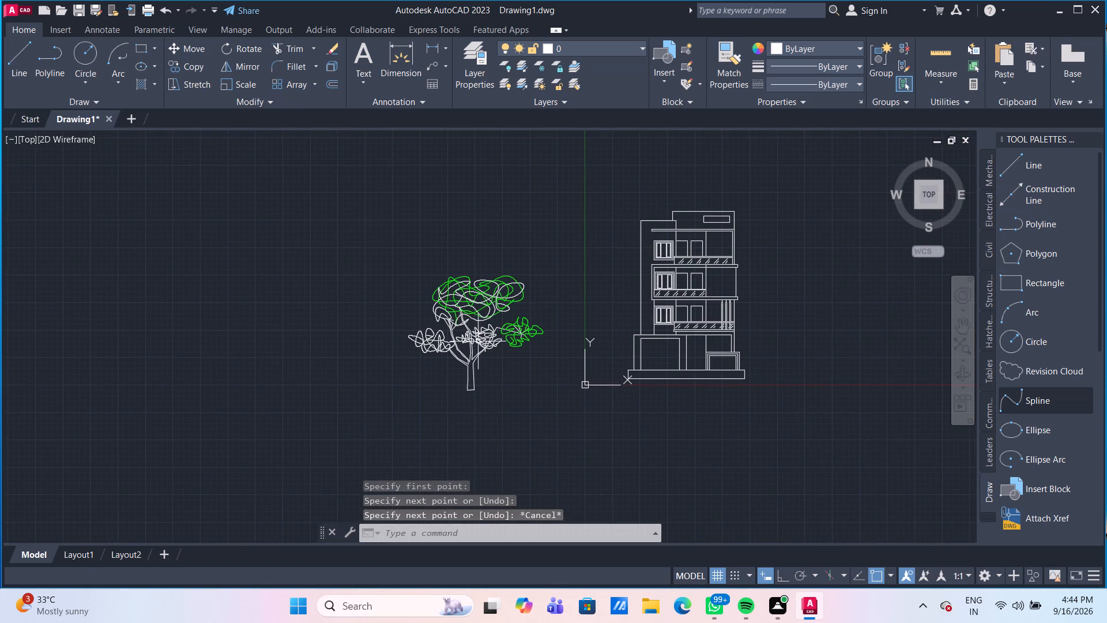
pyautogui.scroll(2, 476, 332)
pyautogui.click(487, 340)
pyautogui.click(481, 328)
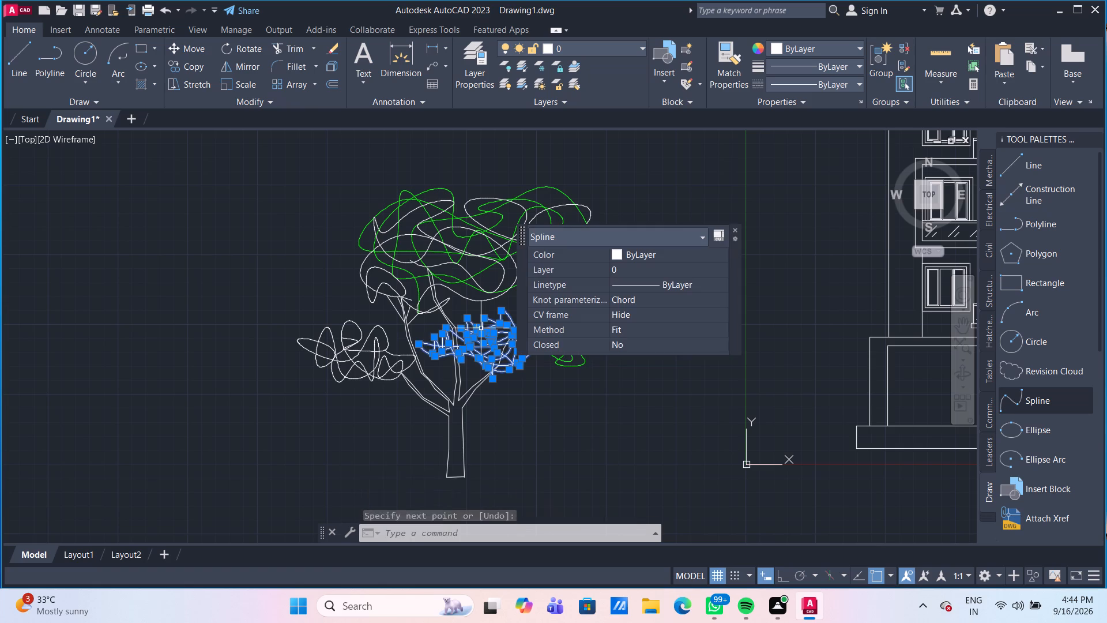
pyautogui.click(361, 338)
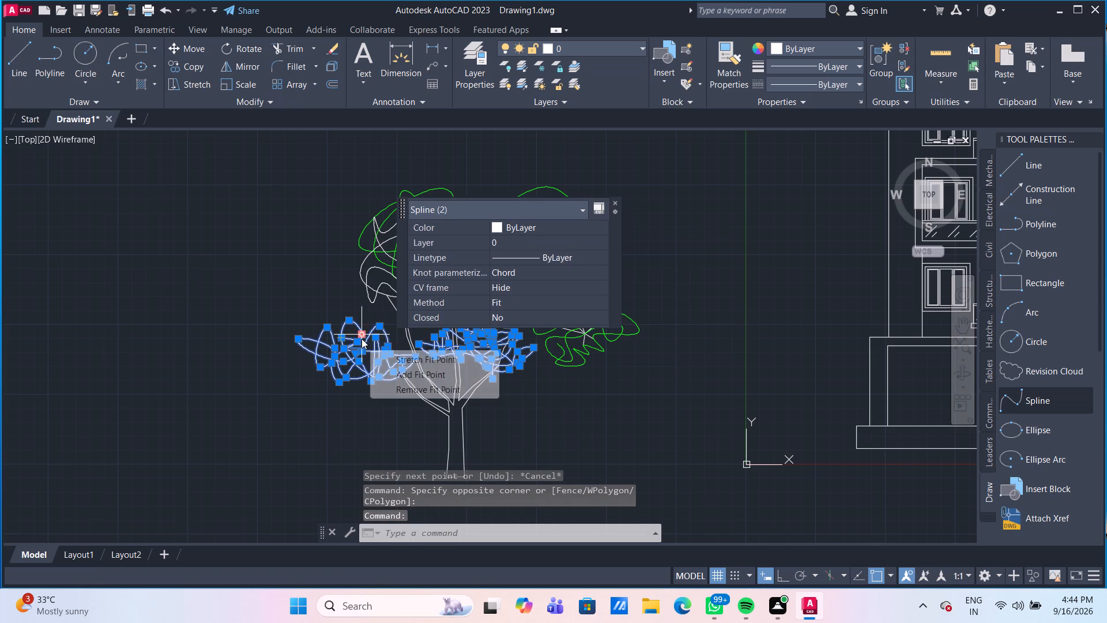
pyautogui.click(368, 280)
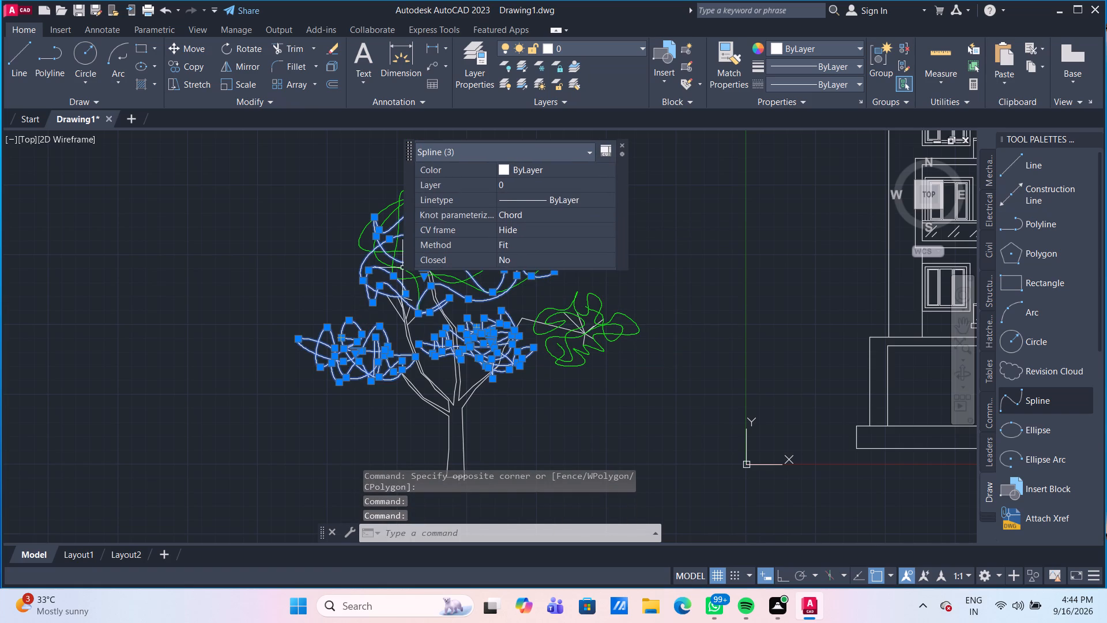
pyautogui.click(529, 170)
pyautogui.click(529, 170)
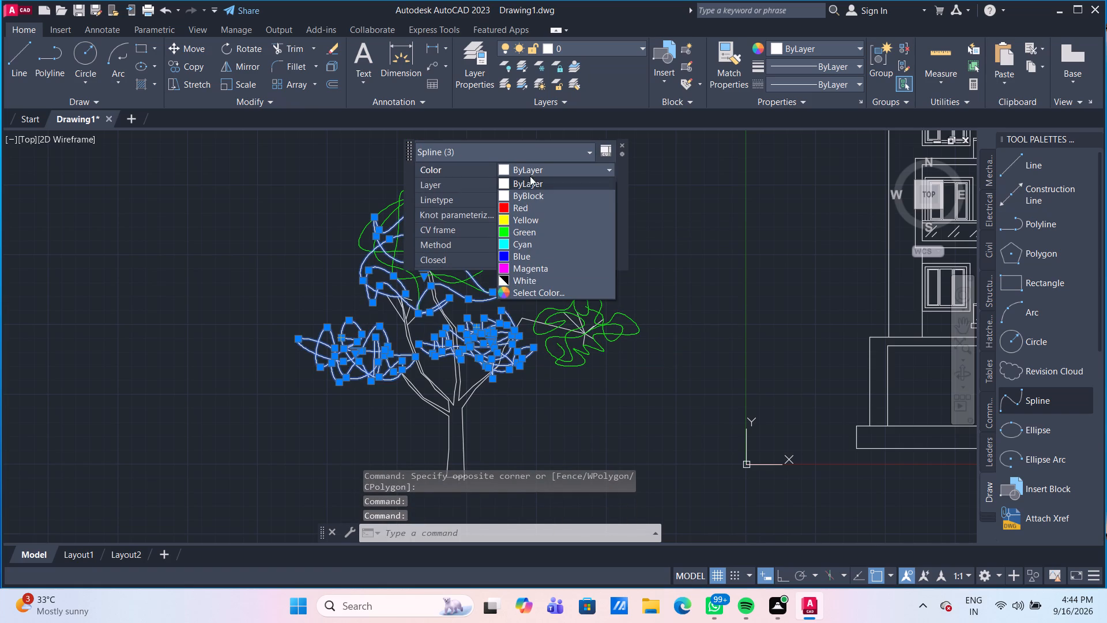
pyautogui.click(515, 232)
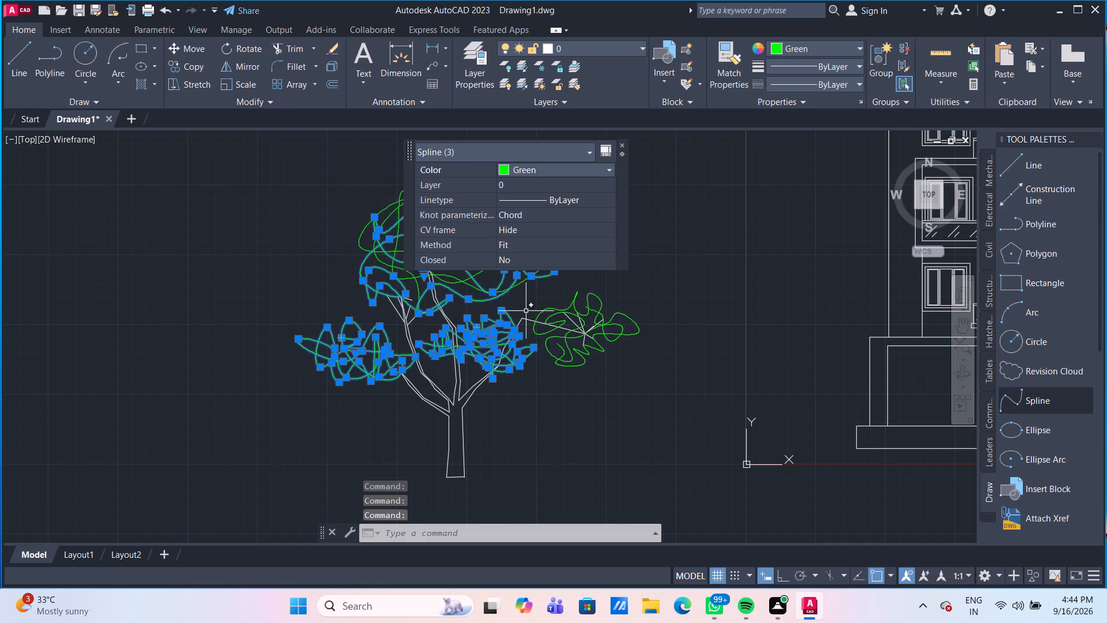
pyautogui.press('Escape')
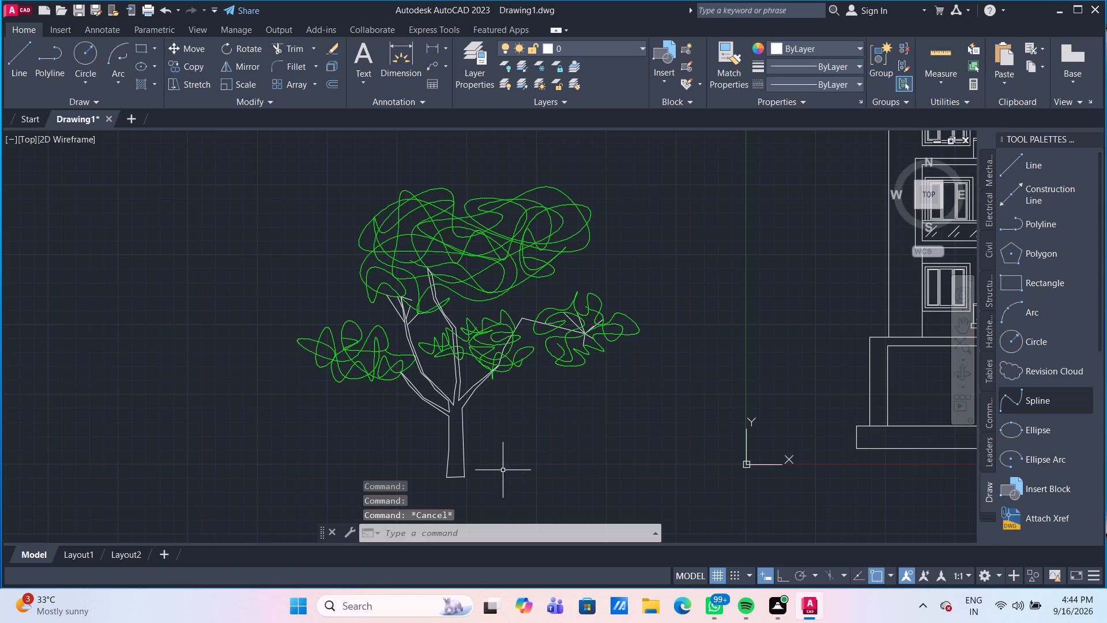
# Draw three connected lines from the right branch's elbow up into the upper crown foliage.
pyautogui.moveTo(499, 457); pyautogui.dragTo(499, 451, button='middle')
pyautogui.scroll(1, 551, 345)
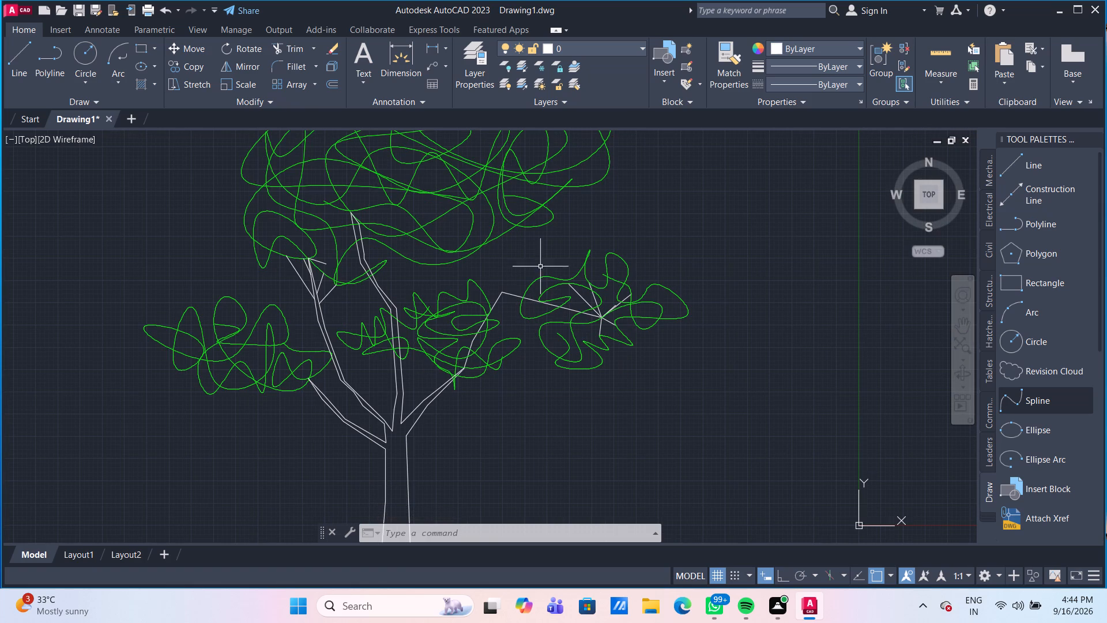
pyautogui.click(21, 72)
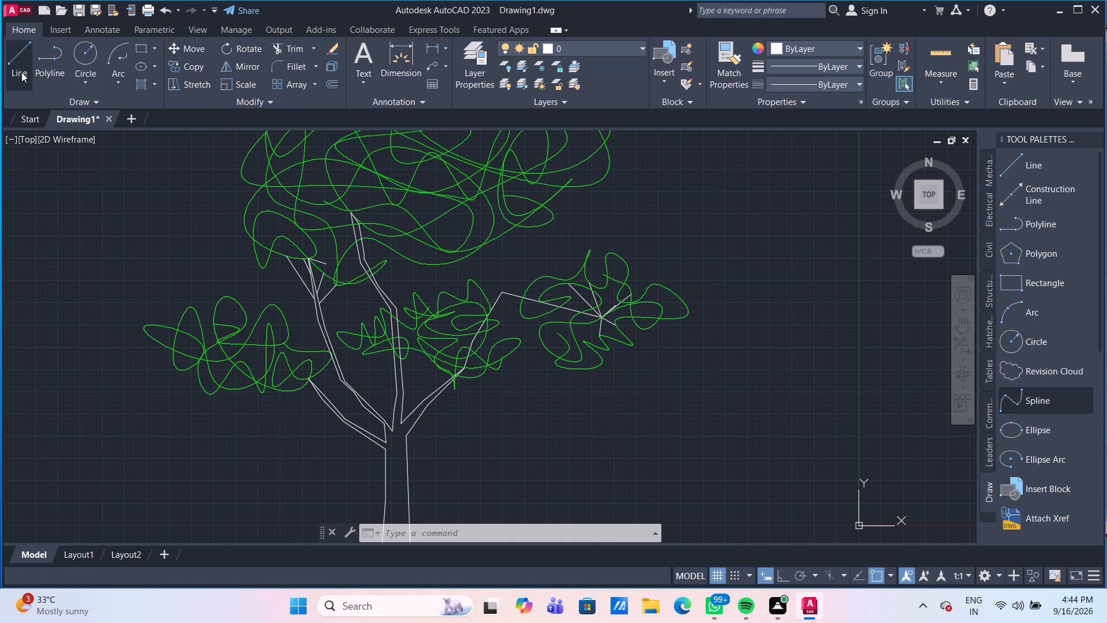
pyautogui.click(503, 291)
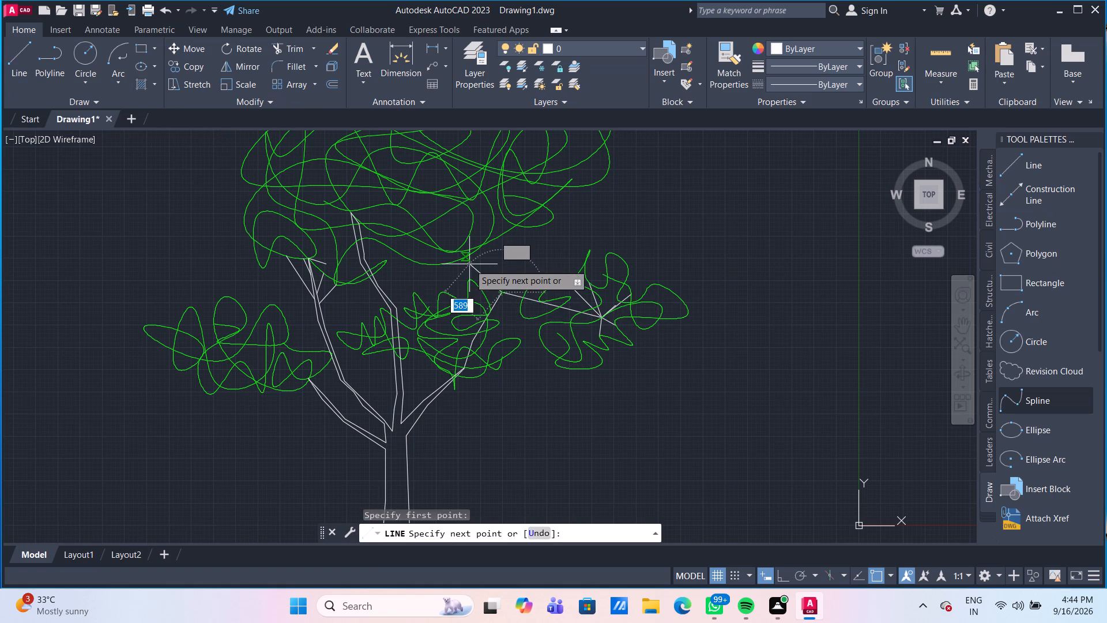
pyautogui.click(464, 253)
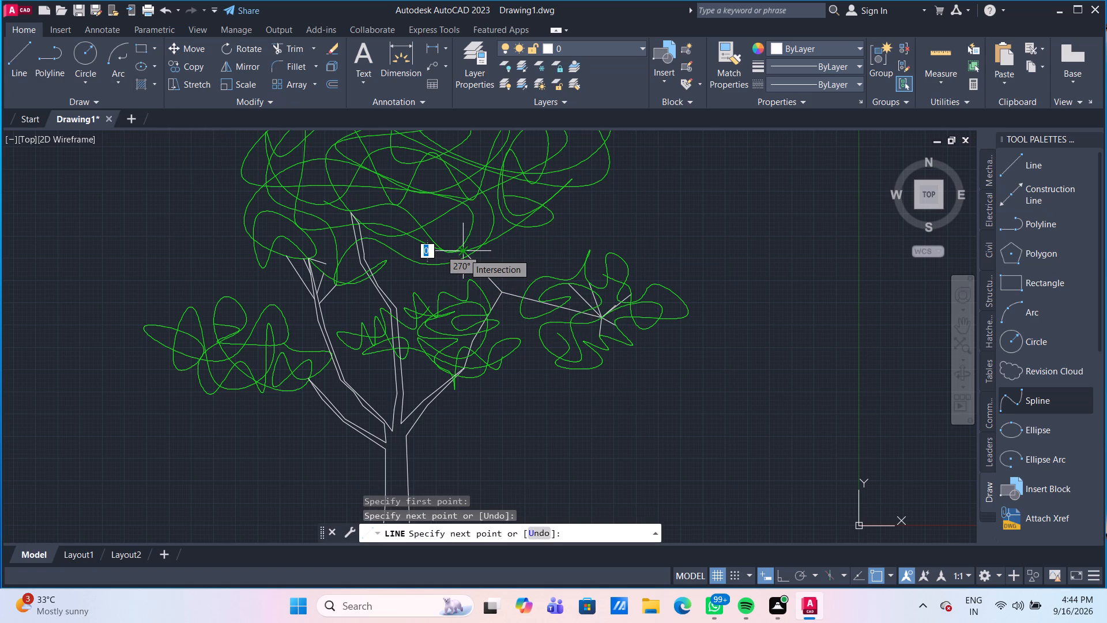
pyautogui.click(408, 233)
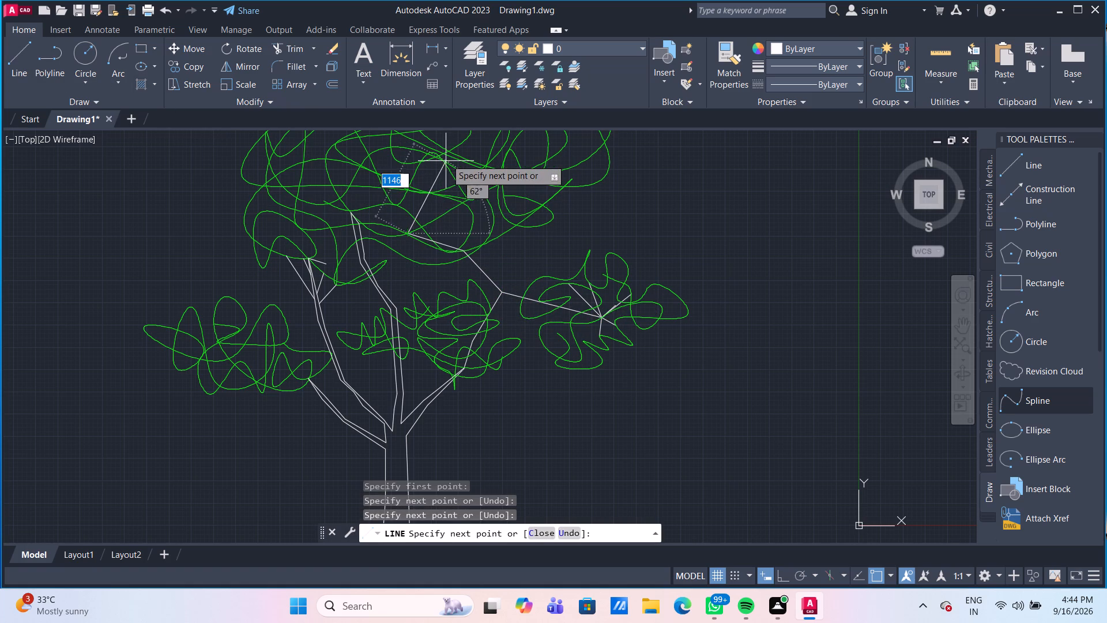
pyautogui.click(446, 158)
pyautogui.press('Escape')
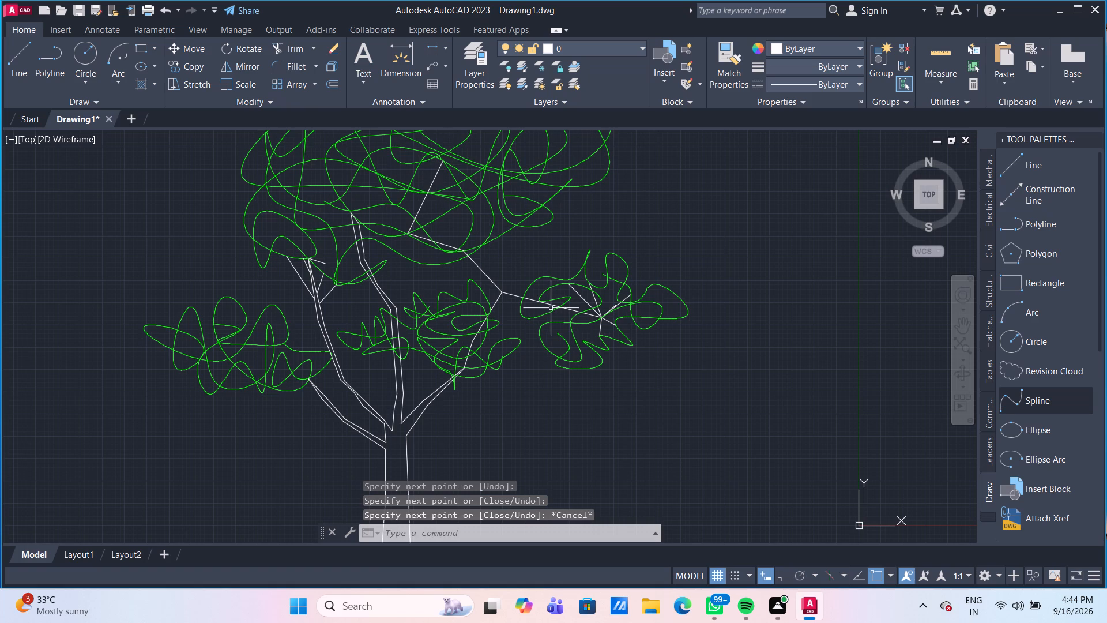
# Draw two connected lines from just beside the right branch's elbow up to the upper branch's first bend as its inner edge.
pyautogui.click(26, 50)
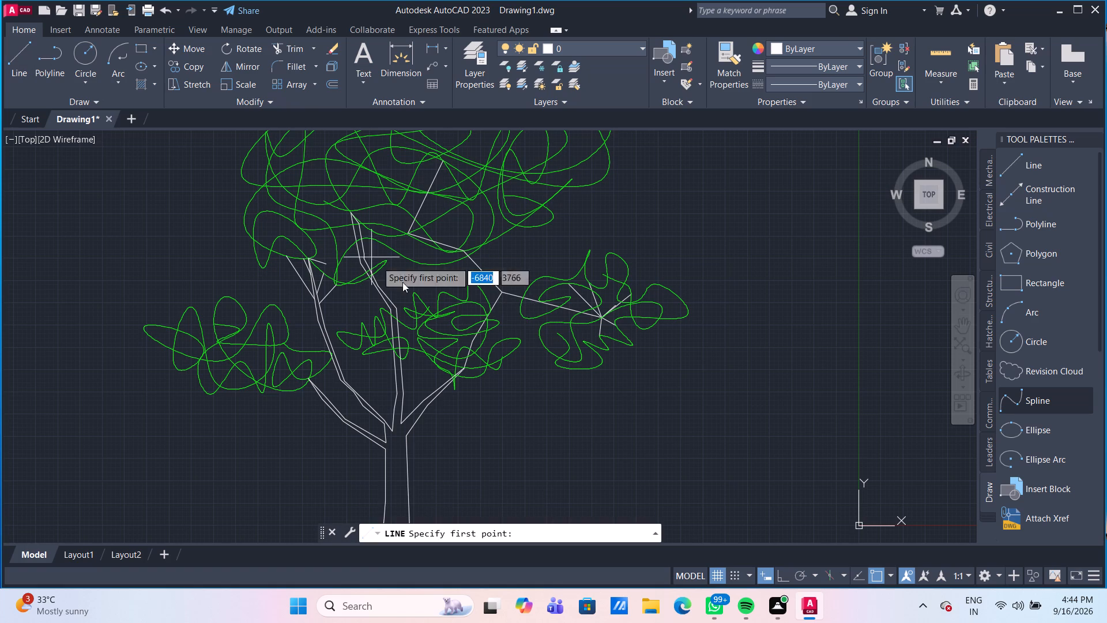
pyautogui.scroll(1, 417, 297)
pyautogui.scroll(2, 511, 298)
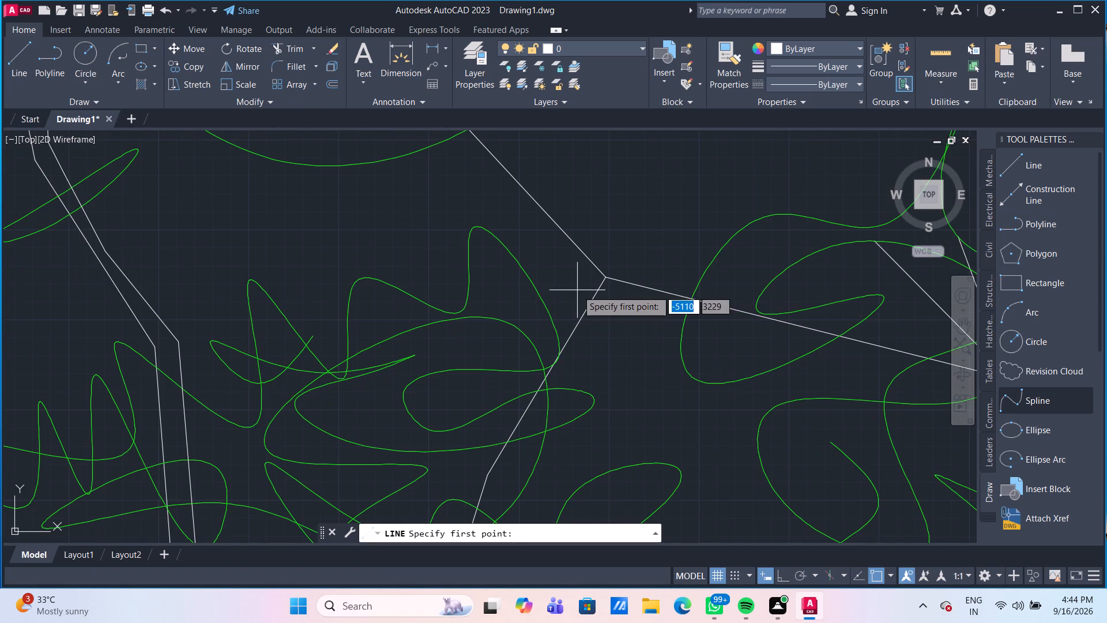
pyautogui.click(582, 280)
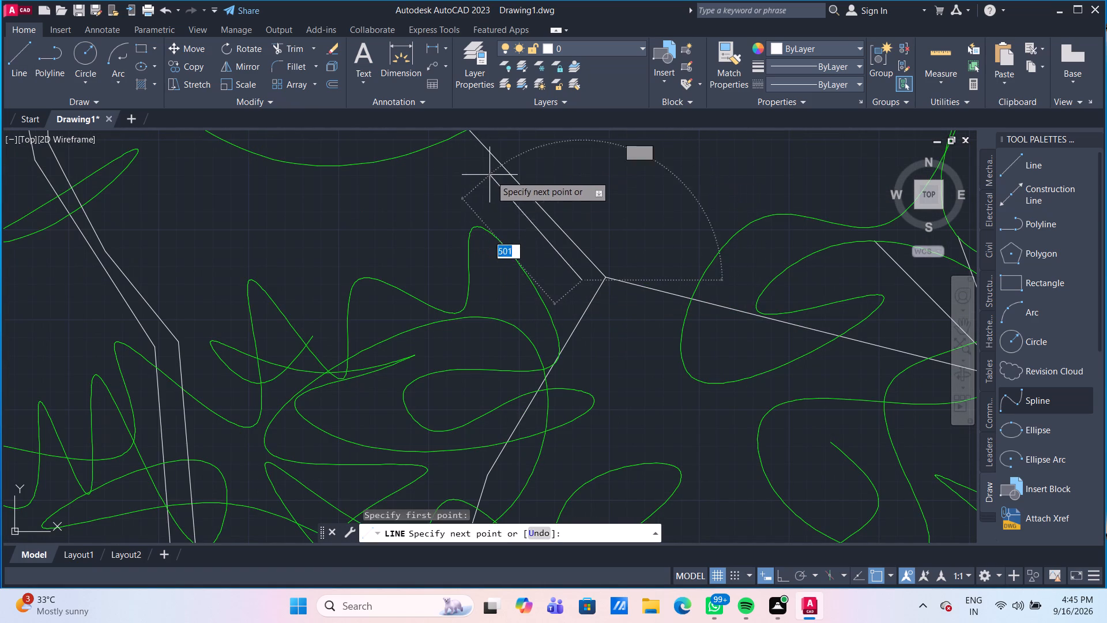
pyautogui.moveTo(518, 208); pyautogui.dragTo(508, 193)
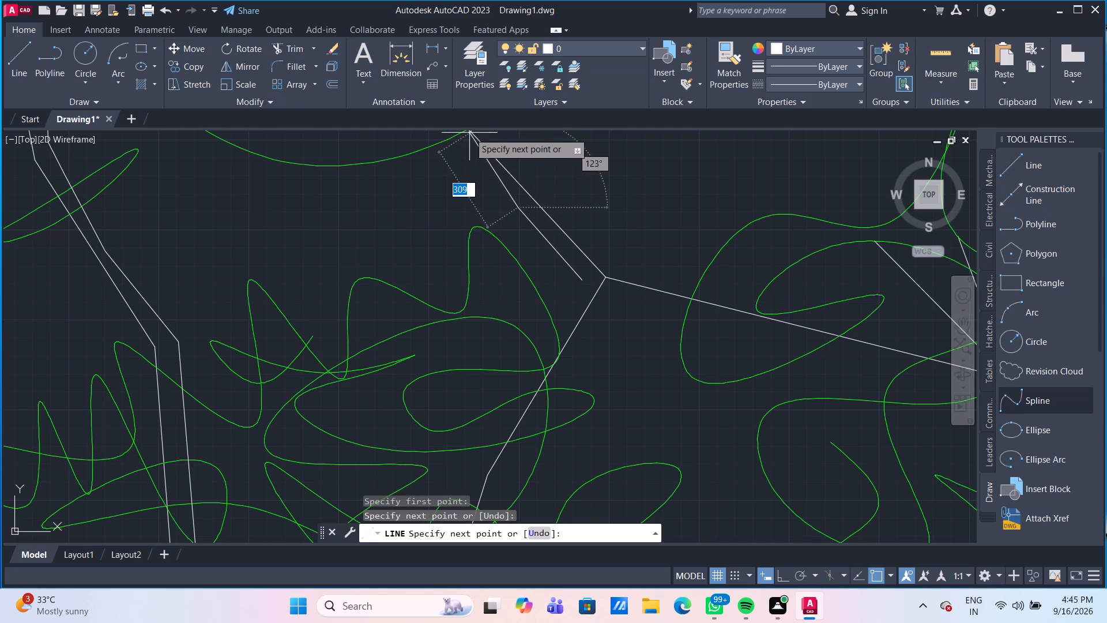
pyautogui.click(465, 129)
pyautogui.moveTo(473, 148); pyautogui.dragTo(455, 216, button='middle')
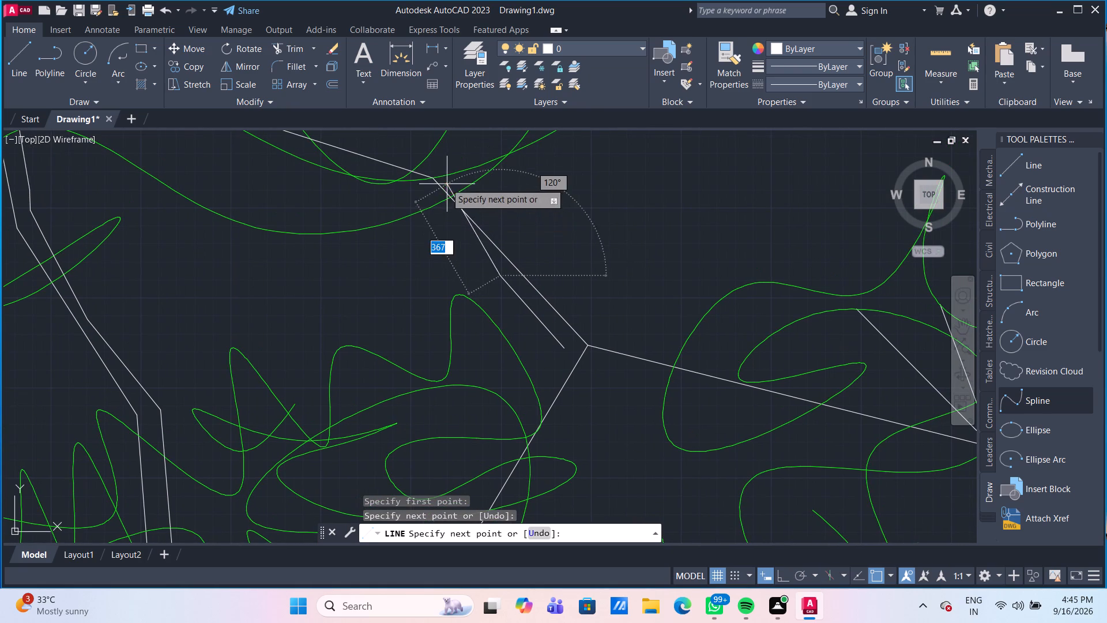
pyautogui.click(431, 175)
pyautogui.press('Escape')
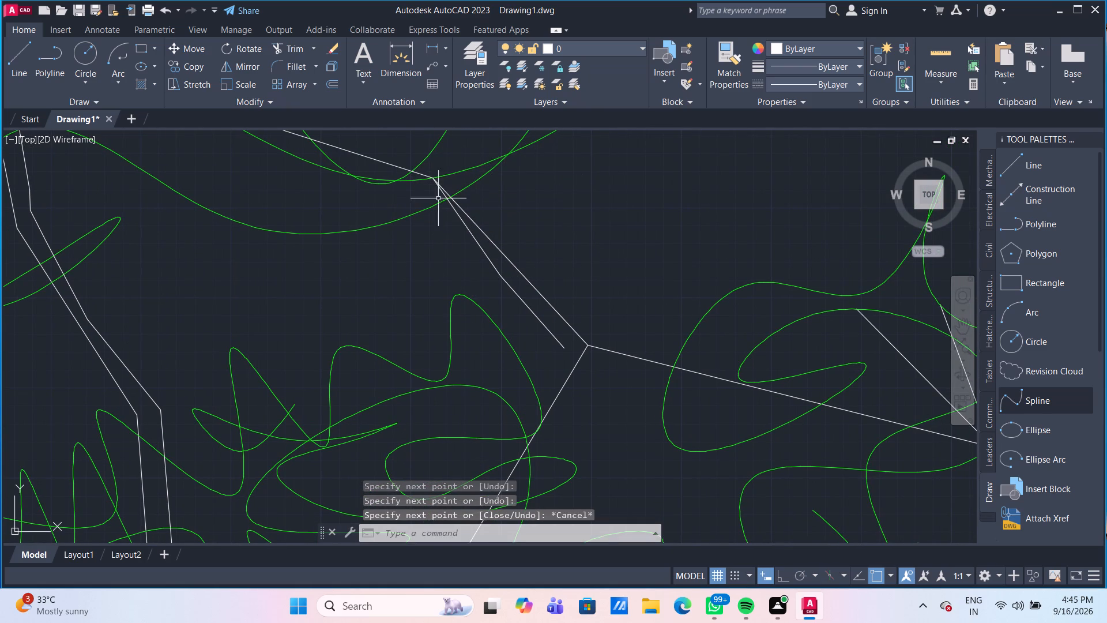
# Continue the inner edge from beside the elbow down to the right branch with two lines, the lower about 320 units long.
pyautogui.click(16, 62)
pyautogui.moveTo(650, 416); pyautogui.dragTo(591, 267, button='middle')
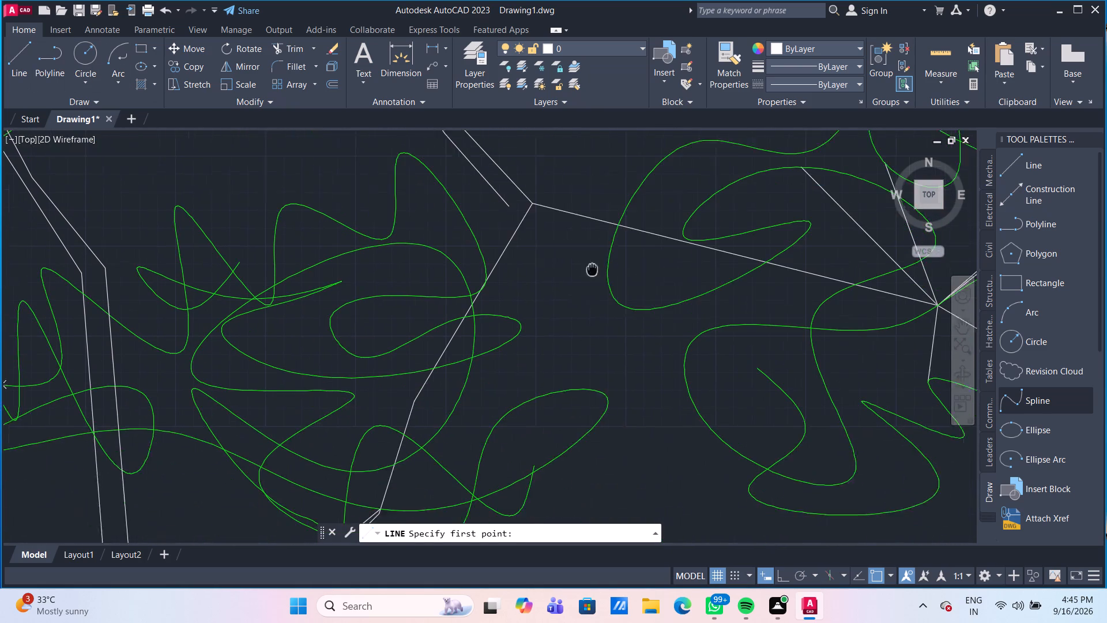
pyautogui.moveTo(591, 267); pyautogui.dragTo(581, 254, button='middle')
pyautogui.click(498, 189)
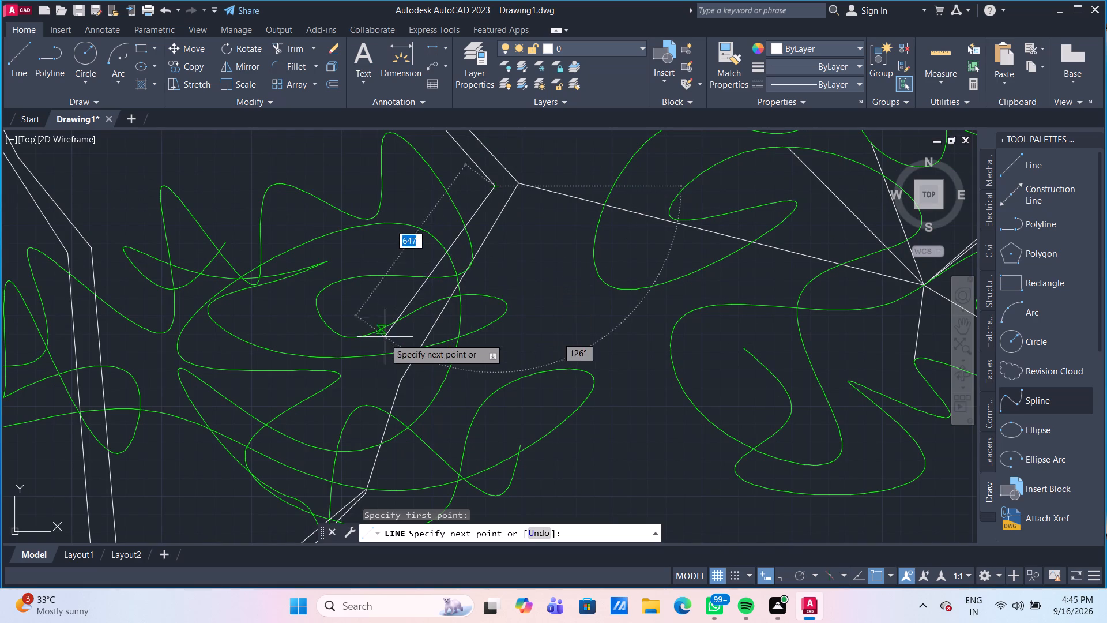
pyautogui.click(400, 358)
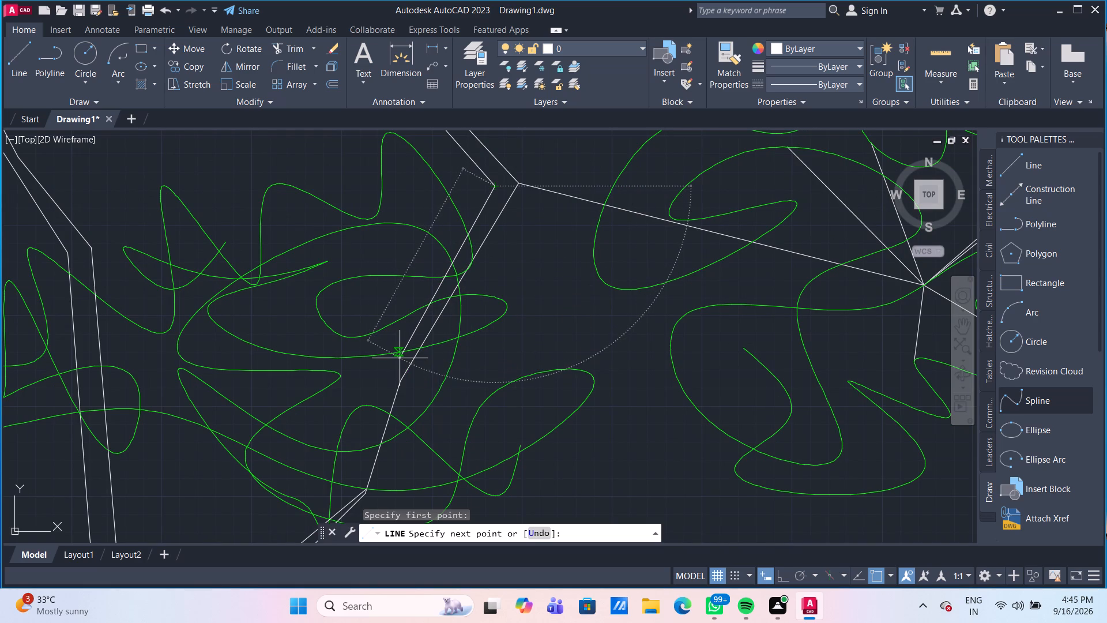
pyautogui.click(378, 445)
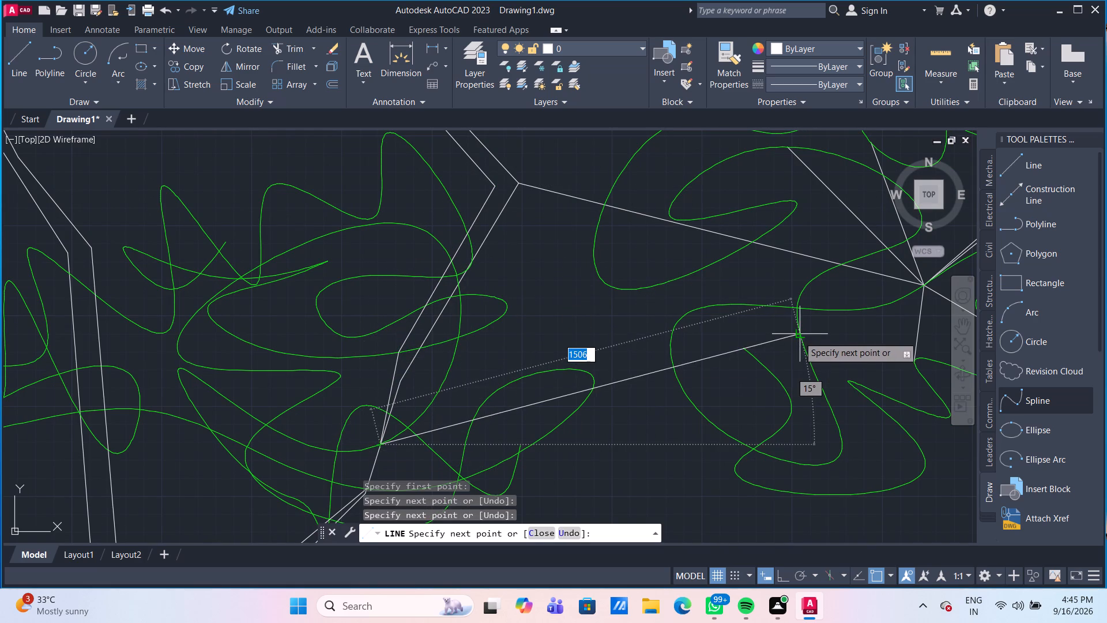
pyautogui.press('Escape')
# Move the far-right foliage spline slightly up and to the left over its twigs.
pyautogui.scroll(-4, 815, 354)
pyautogui.moveTo(806, 392); pyautogui.dragTo(741, 359, button='middle')
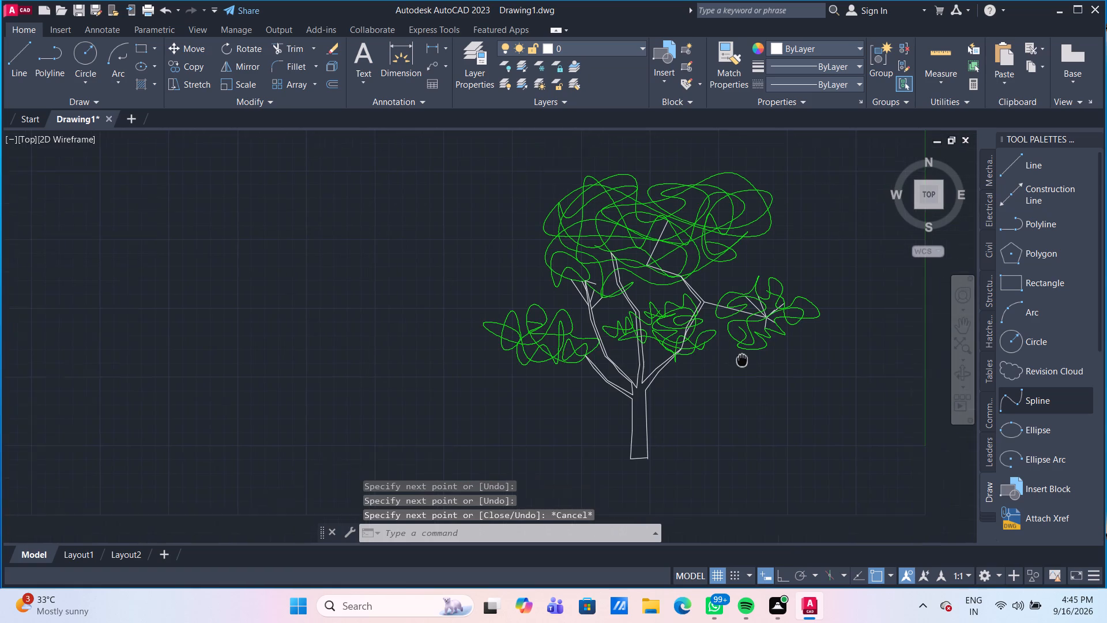
pyautogui.moveTo(741, 359); pyautogui.dragTo(646, 342, button='middle')
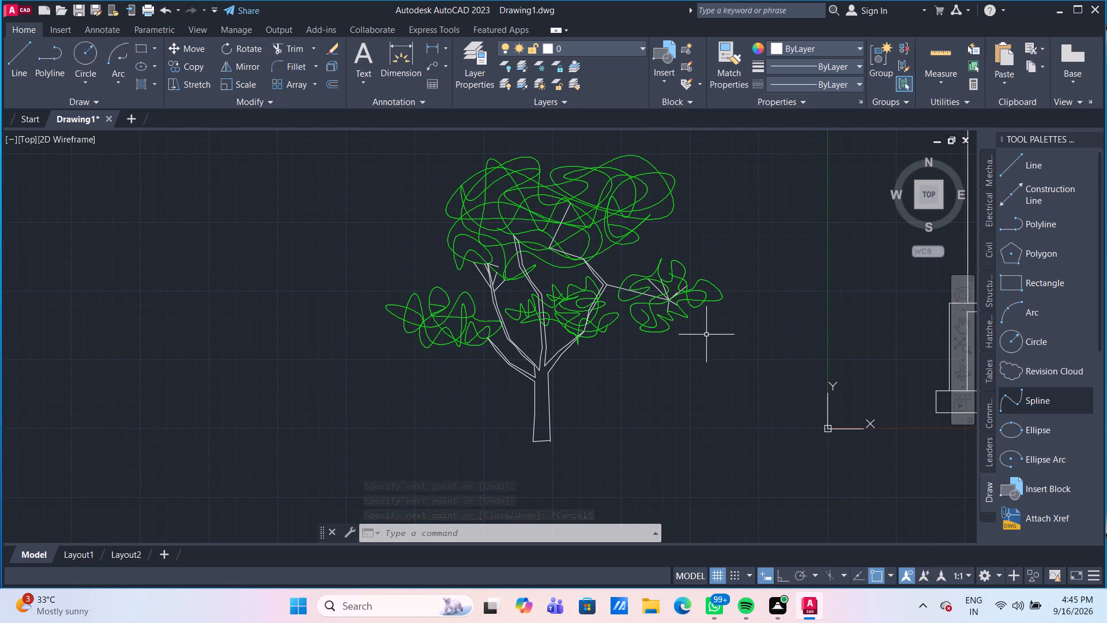
pyautogui.click(690, 288)
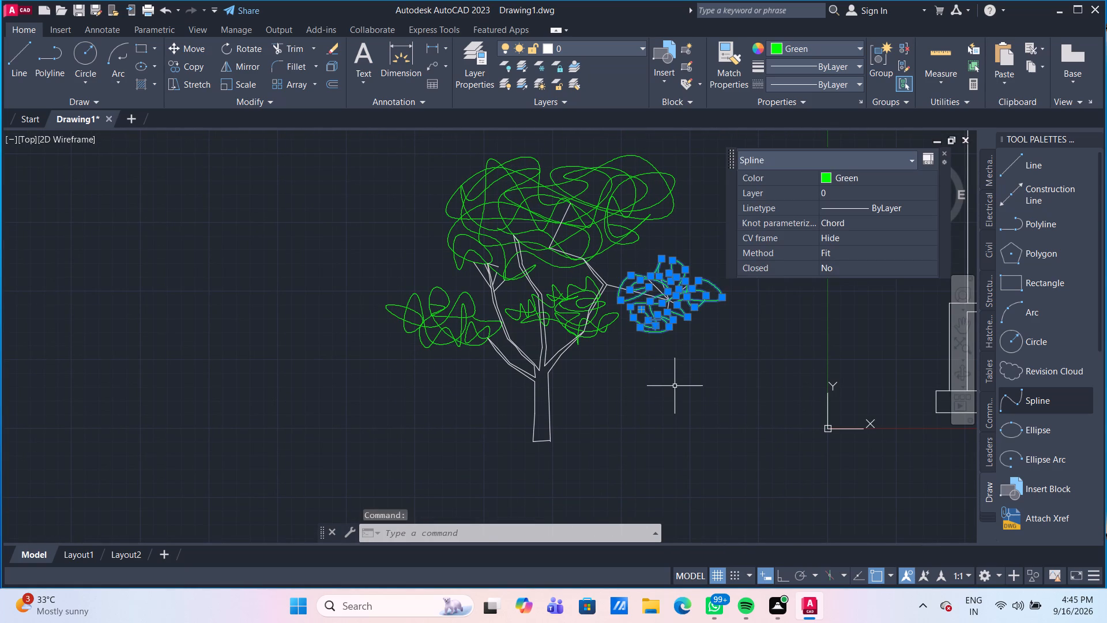
pyautogui.press('m')
pyautogui.press('Return')
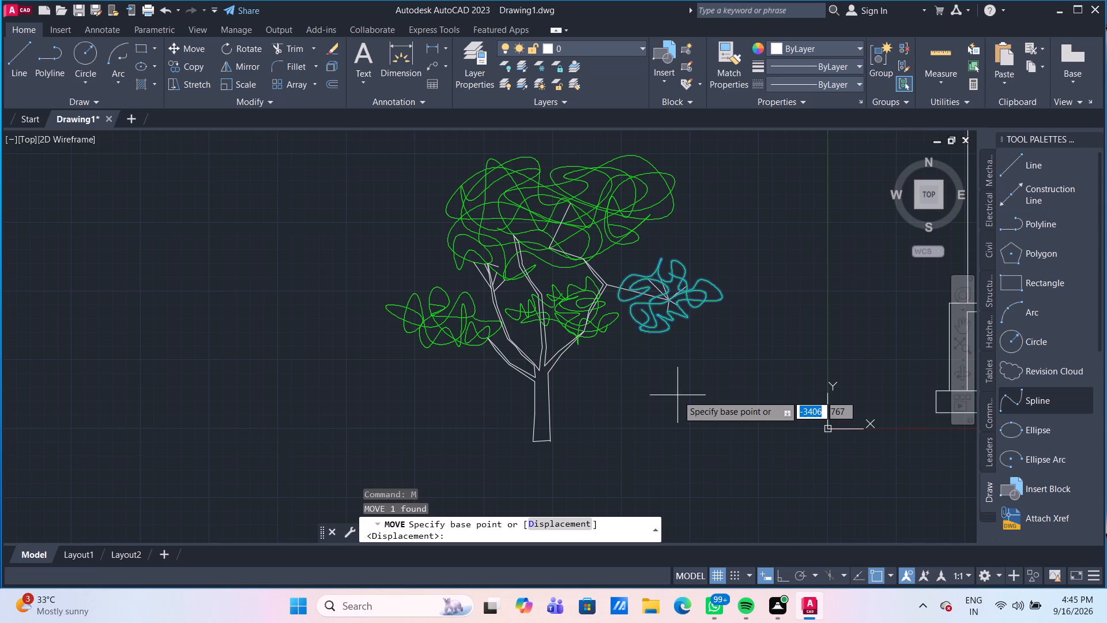
pyautogui.click(696, 298)
pyautogui.click(691, 281)
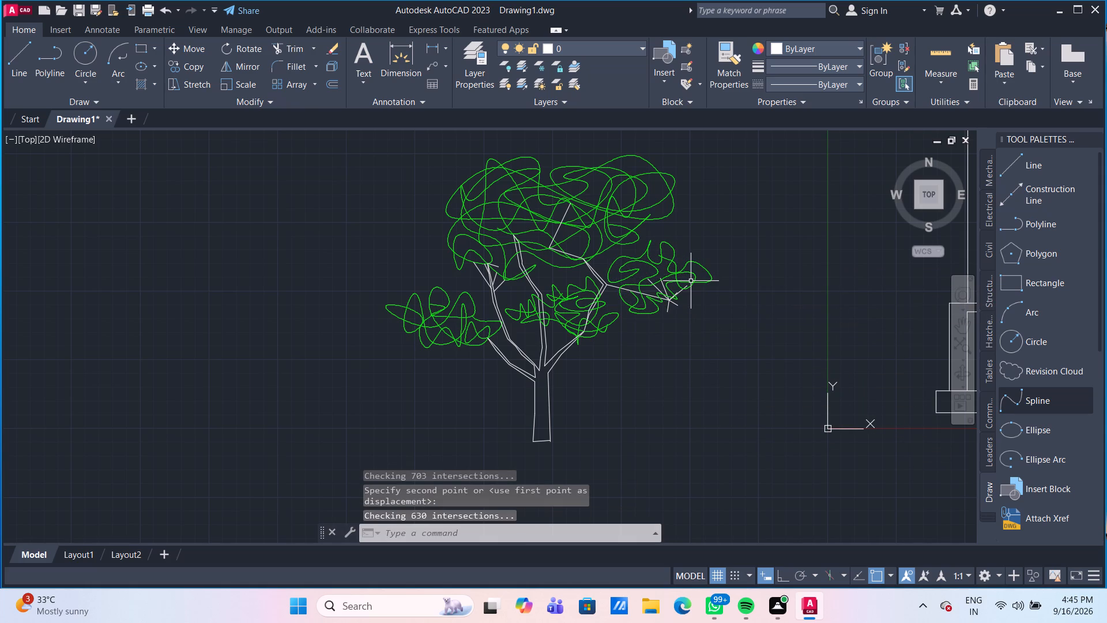
# Stretch the shared endpoint of the far-right branch line and its twigs up and inward, into the middle of the right foliage cluster.
pyautogui.press('Escape')
pyautogui.scroll(2, 677, 308)
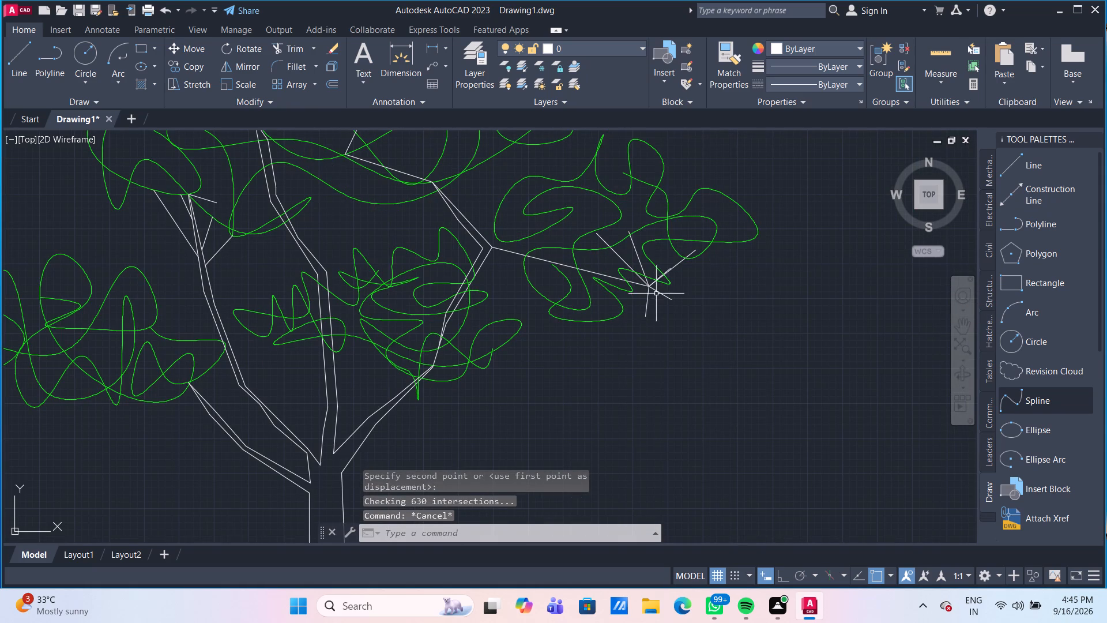
pyautogui.click(649, 287)
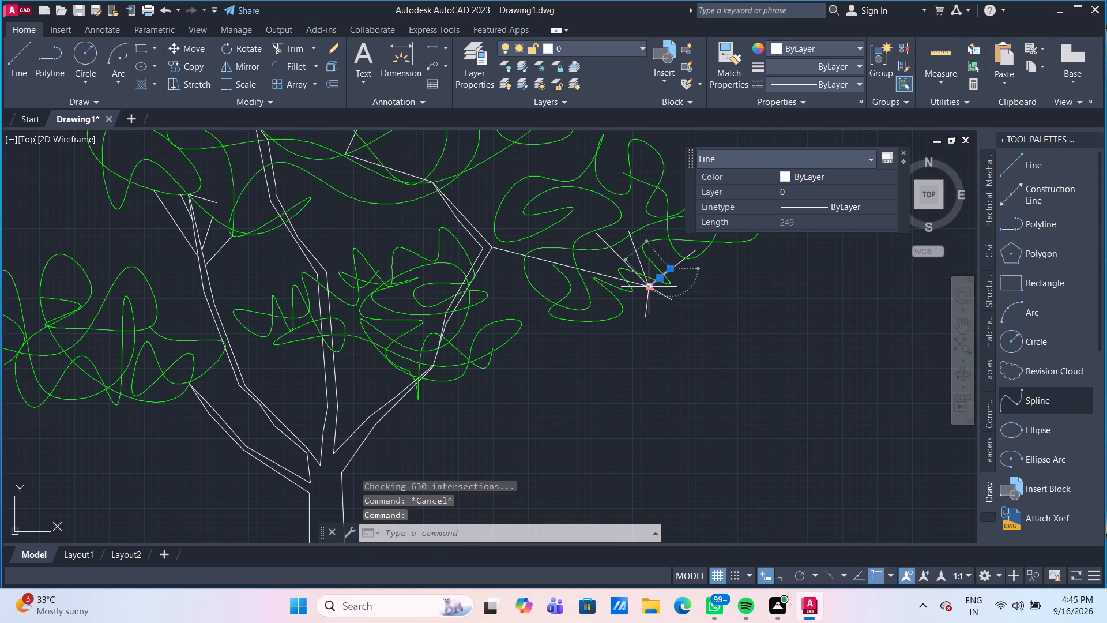
pyautogui.press('Escape')
pyautogui.moveTo(664, 313); pyautogui.dragTo(660, 305)
pyautogui.click(643, 284)
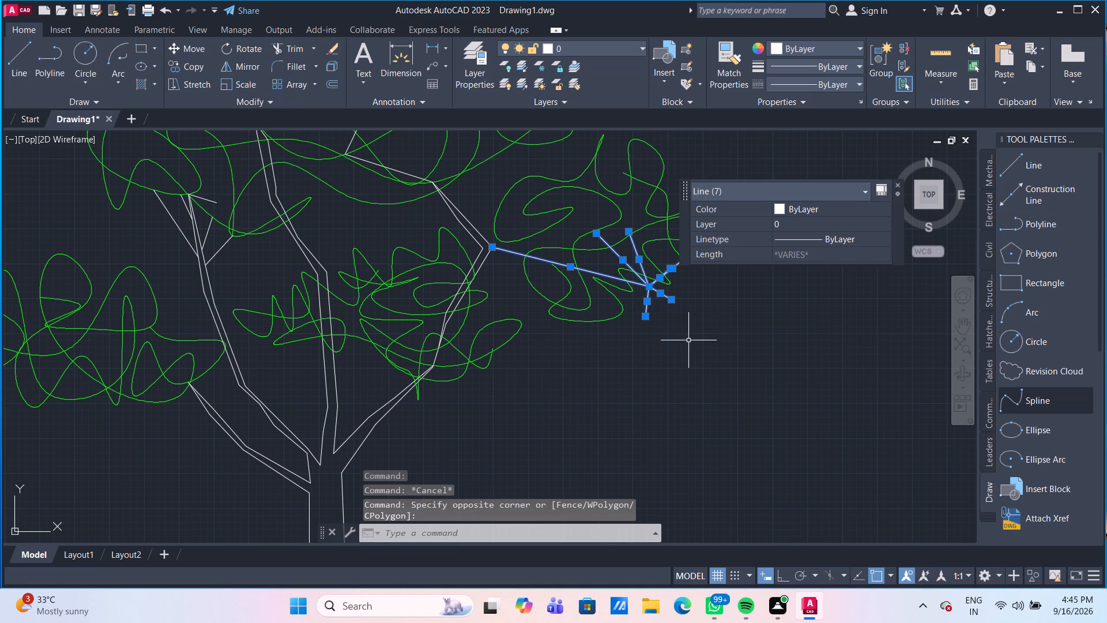
pyautogui.click(649, 285)
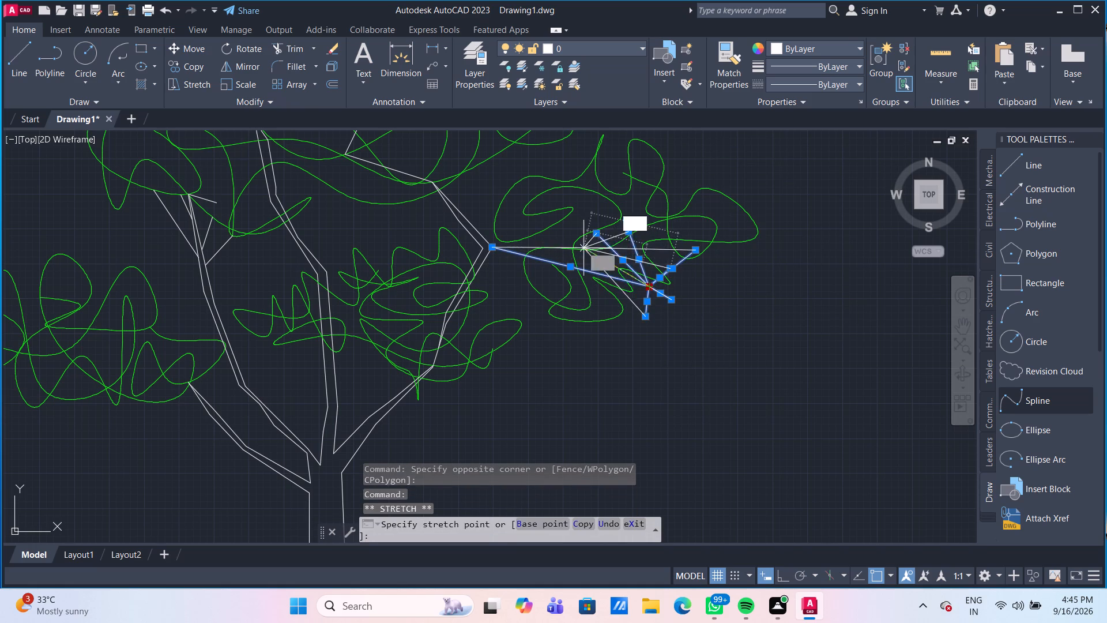
pyautogui.click(575, 213)
pyautogui.press('Escape')
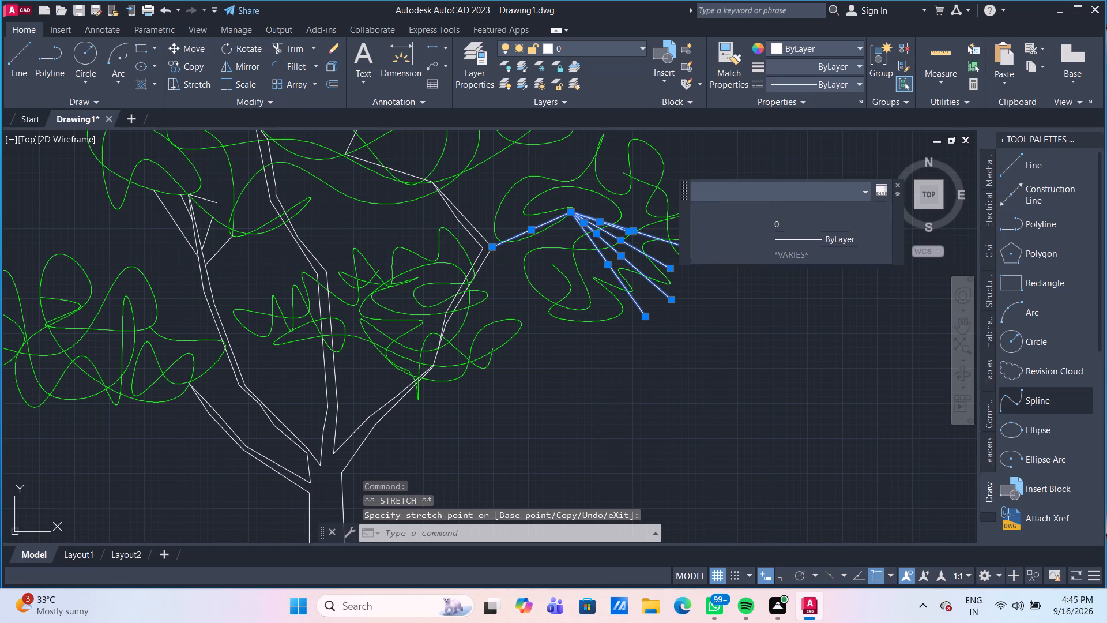
# Delete the six twig lines fanning out from the end of the stretched right branch line.
pyautogui.moveTo(727, 393); pyautogui.dragTo(670, 542, button='middle')
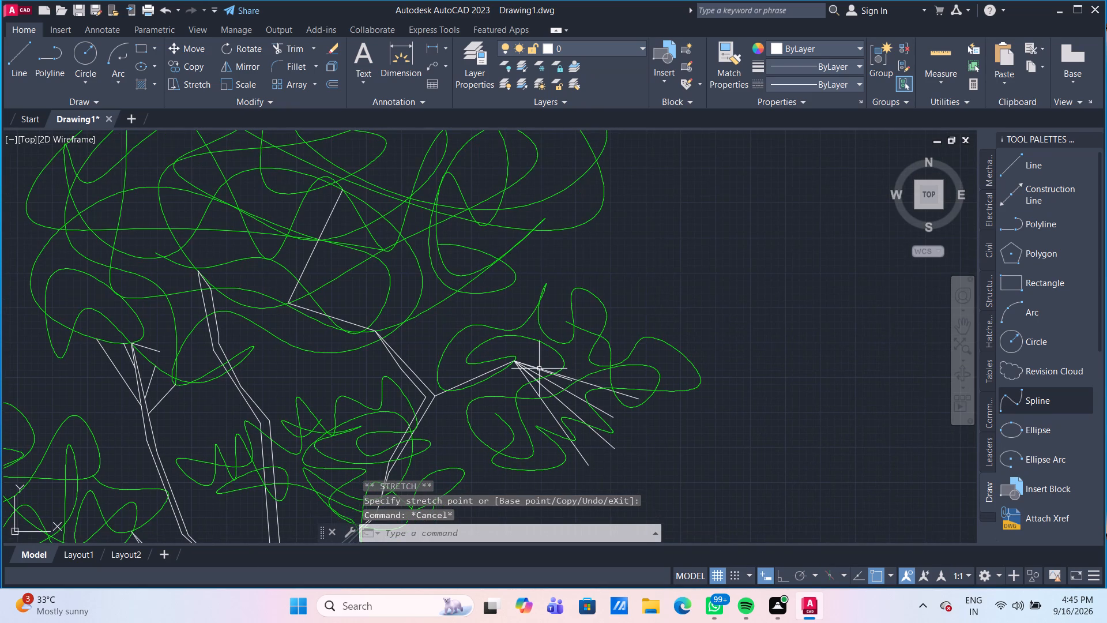
pyautogui.click(540, 366)
pyautogui.click(524, 378)
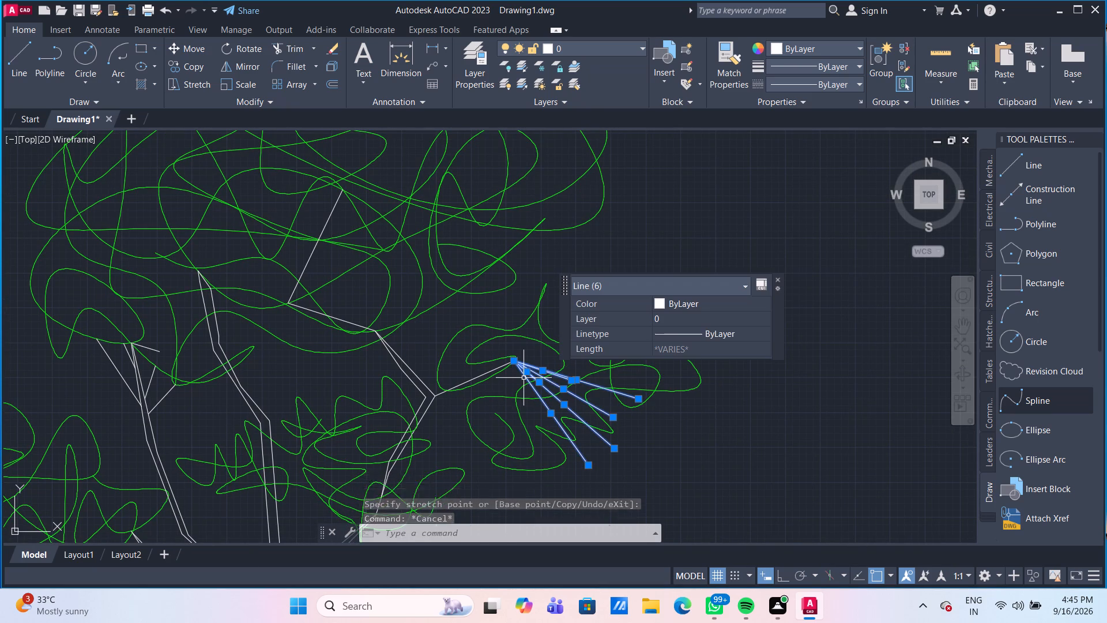
pyautogui.press('Delete')
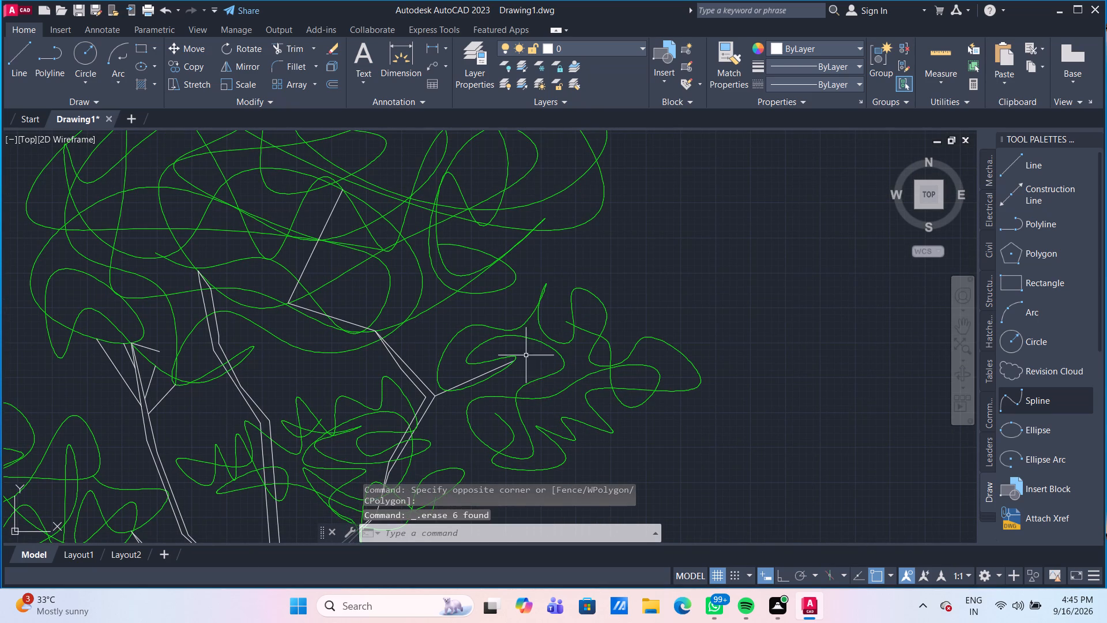
# Draw three separate twig lines from the right branch's elbow into the foliage: one downward, one upward and one nearly horizontal about 1256 units long.
pyautogui.click(24, 62)
pyautogui.click(438, 397)
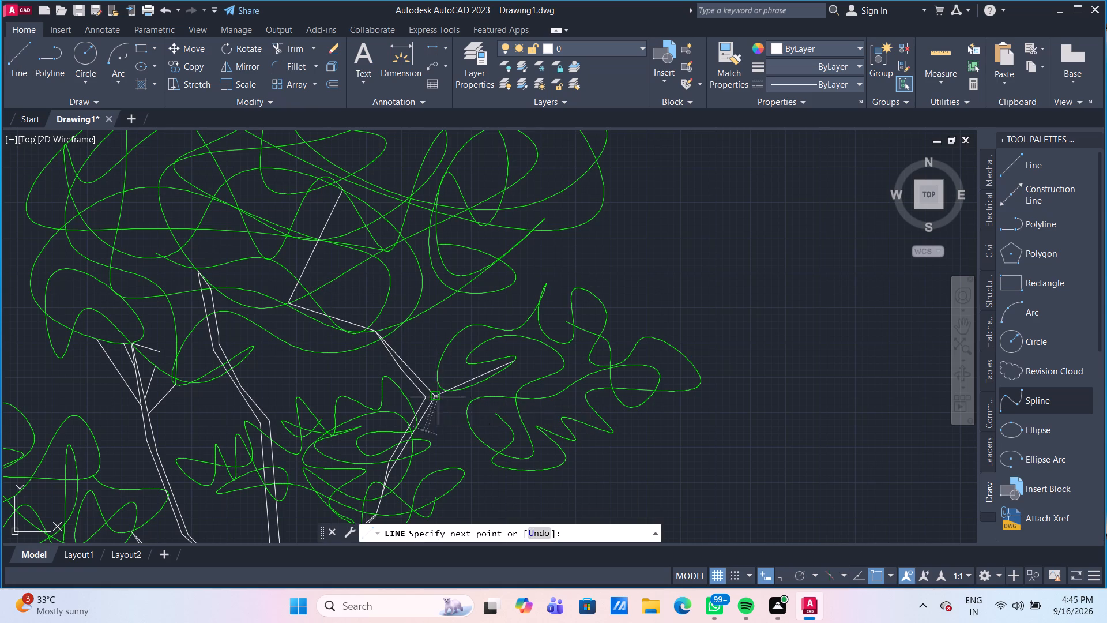
pyautogui.click(485, 415)
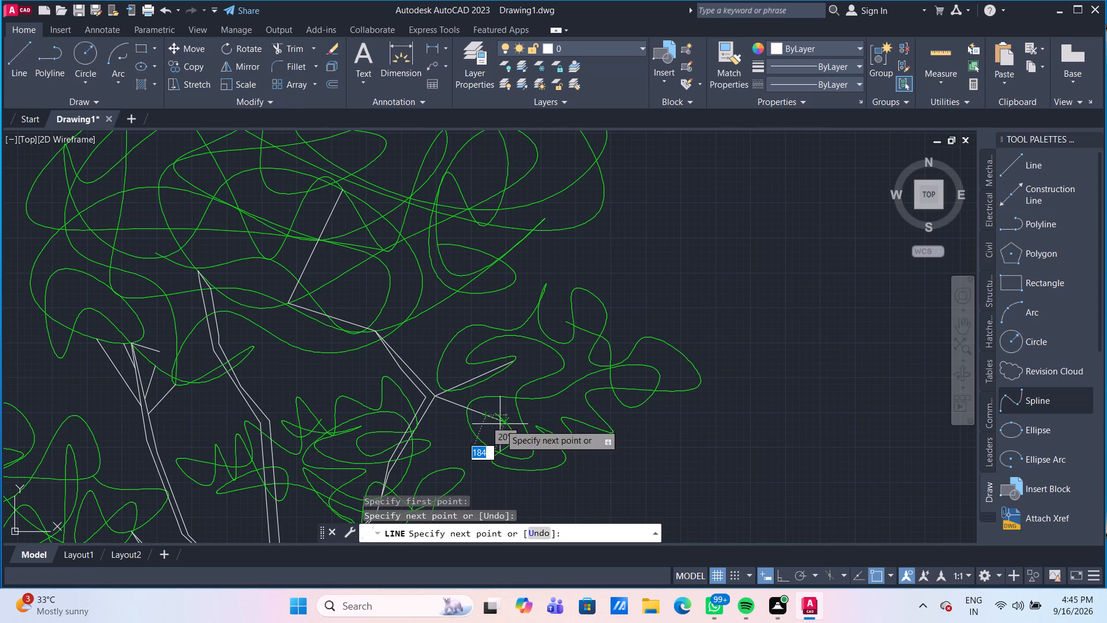
pyautogui.press('Escape')
pyautogui.click(25, 52)
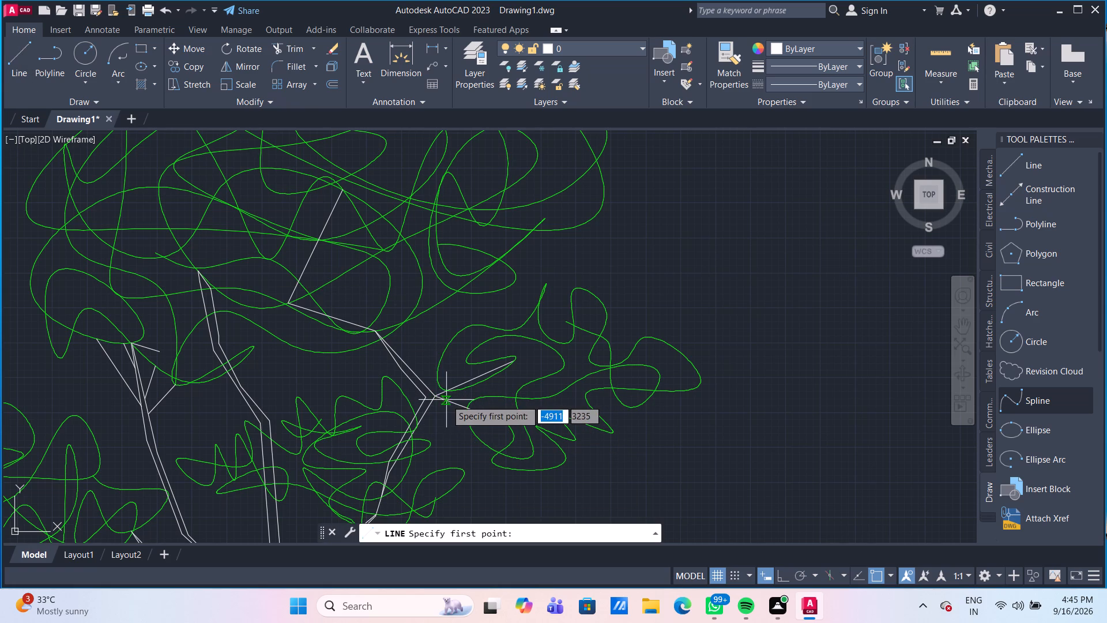
pyautogui.click(434, 392)
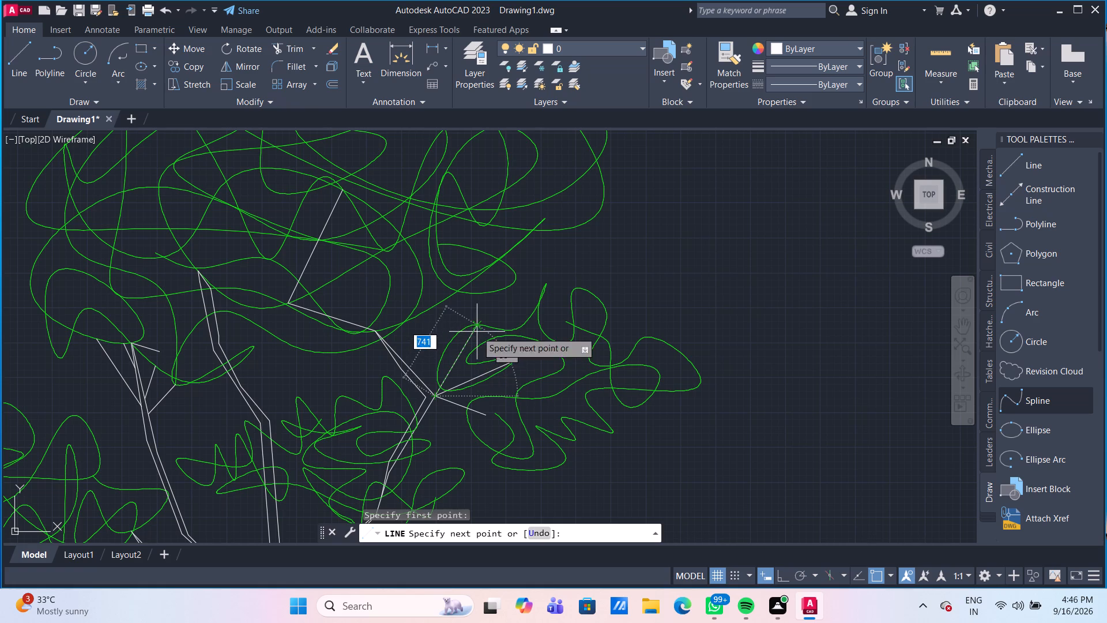
pyautogui.click(477, 332)
pyautogui.press('Escape')
pyautogui.moveTo(22, 69); pyautogui.dragTo(24, 77)
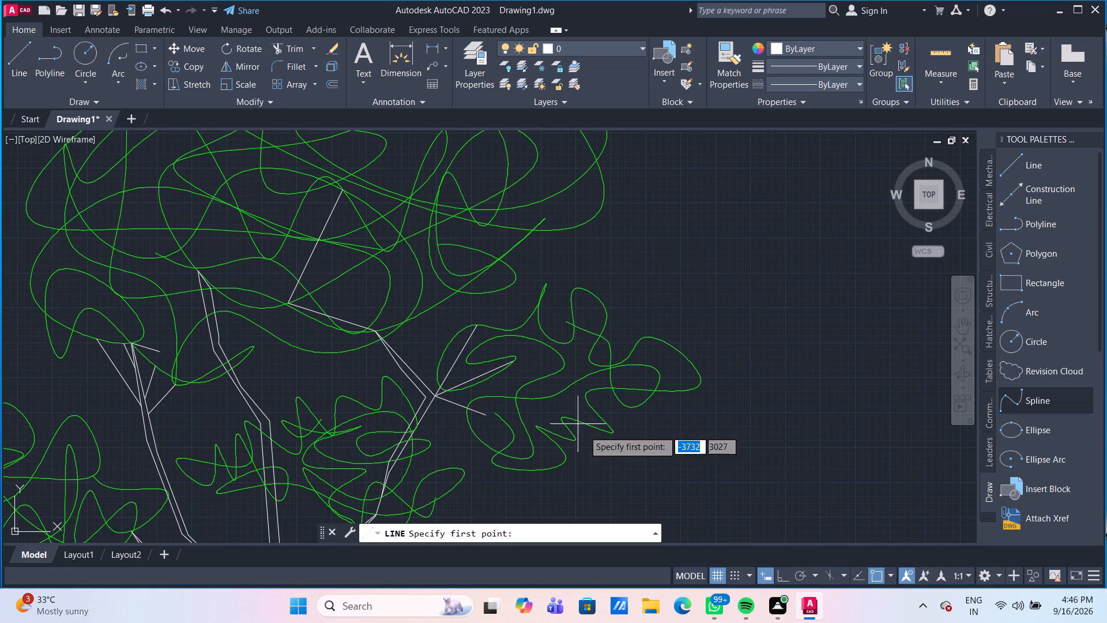
pyautogui.click(439, 396)
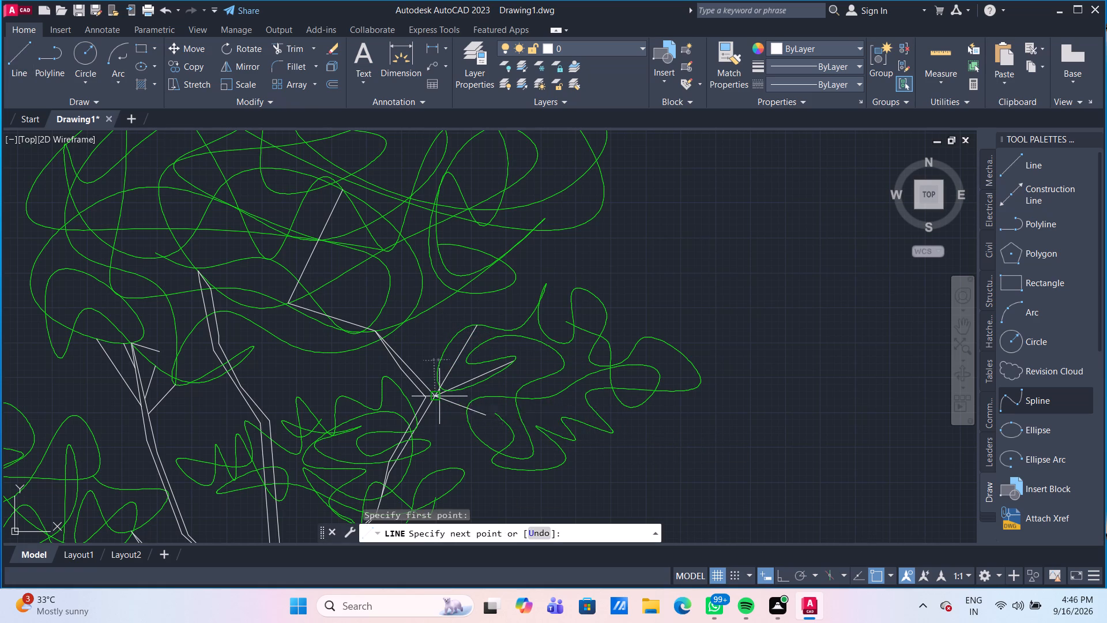
pyautogui.click(574, 382)
pyautogui.press('Escape')
# Draw three connected lines from the middle branch's tip up through the crown and above it, about 1060, 940 and 300 units long.
pyautogui.scroll(-2, 631, 406)
pyautogui.scroll(-1, 666, 441)
pyautogui.moveTo(664, 441); pyautogui.dragTo(611, 349, button='middle')
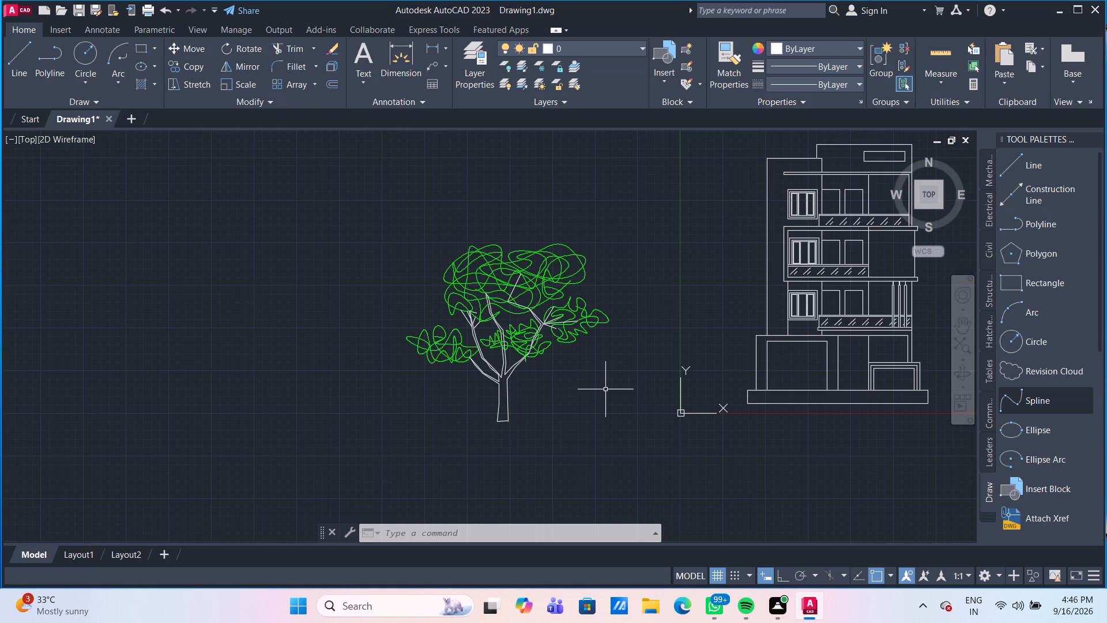
pyautogui.scroll(1, 490, 287)
pyautogui.moveTo(492, 288); pyautogui.dragTo(520, 352, button='middle')
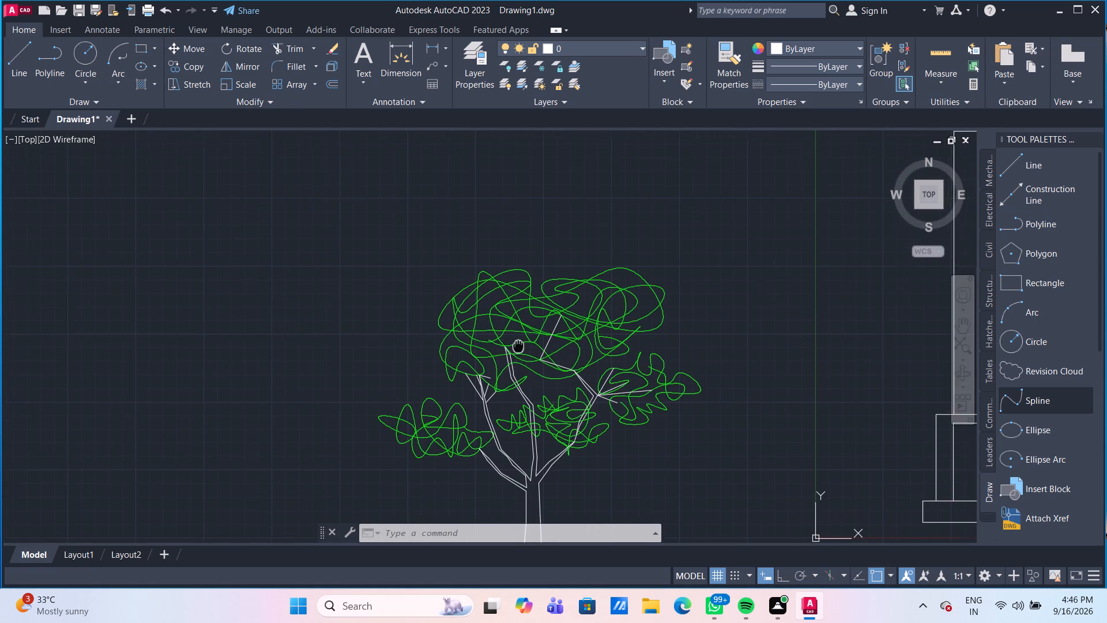
pyautogui.moveTo(520, 352); pyautogui.dragTo(490, 354, button='middle')
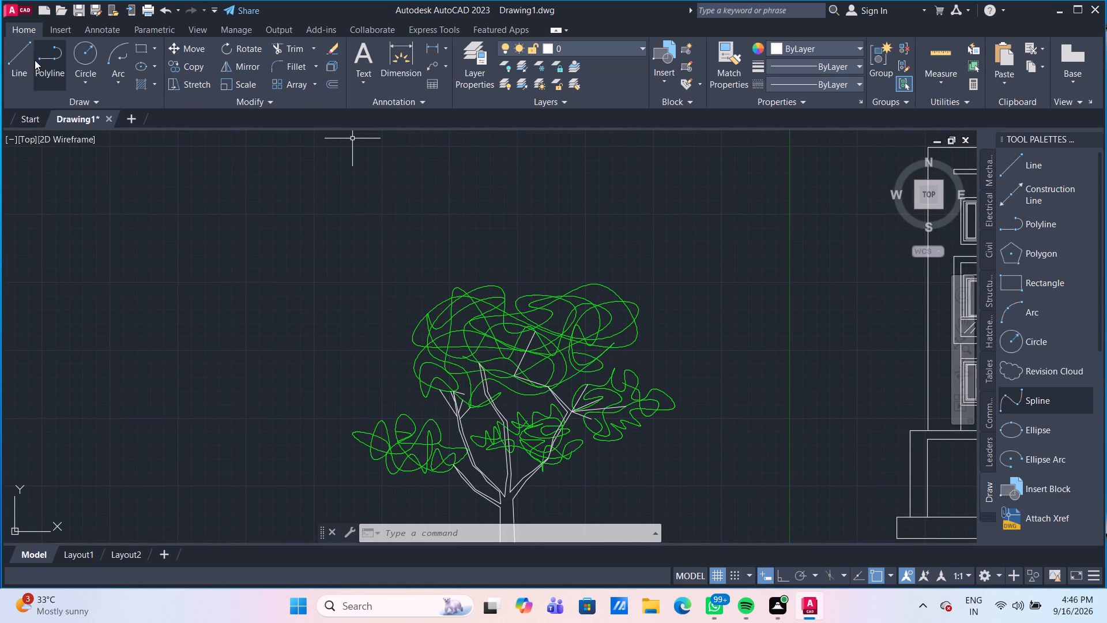
pyautogui.click(35, 60)
pyautogui.click(21, 54)
pyautogui.scroll(2, 510, 344)
pyautogui.click(426, 390)
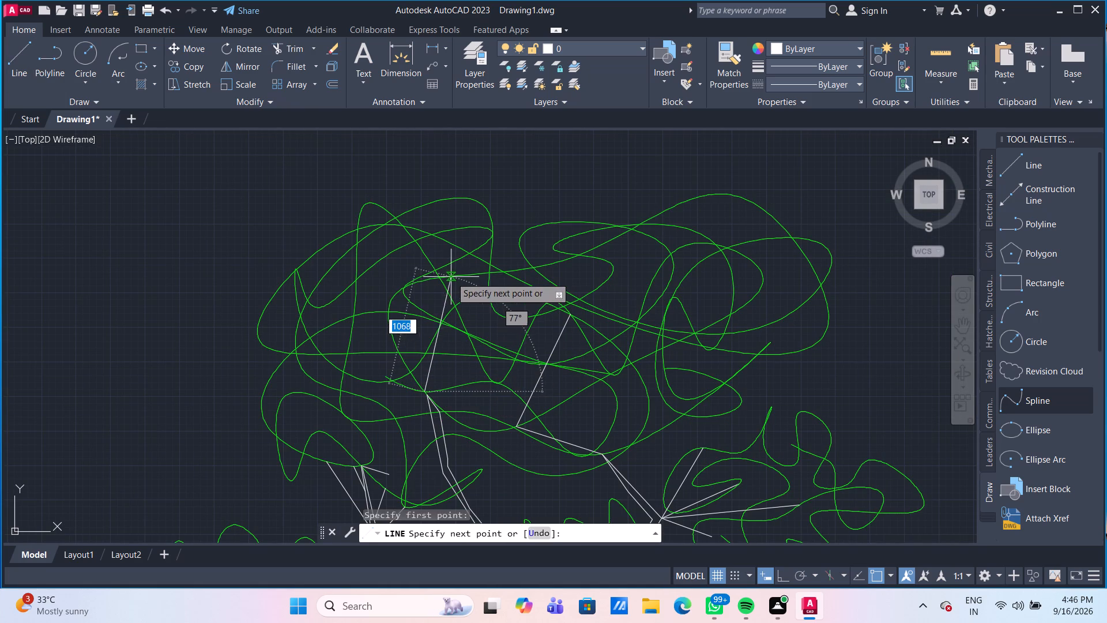
pyautogui.scroll(-1, 439, 257)
pyautogui.middleClick(439, 257)
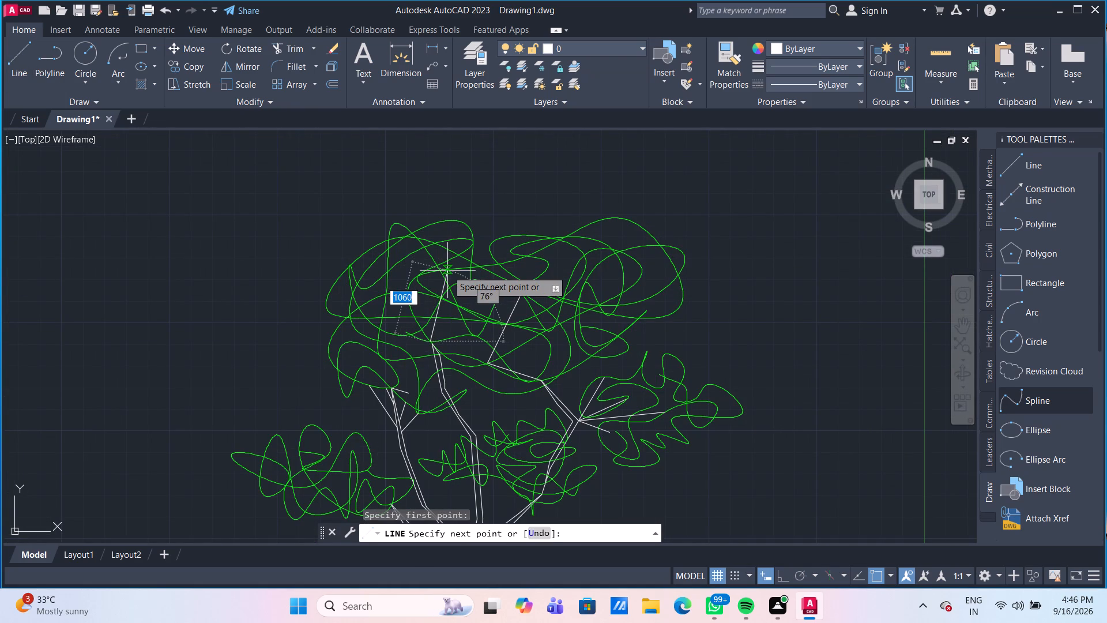
pyautogui.click(446, 271)
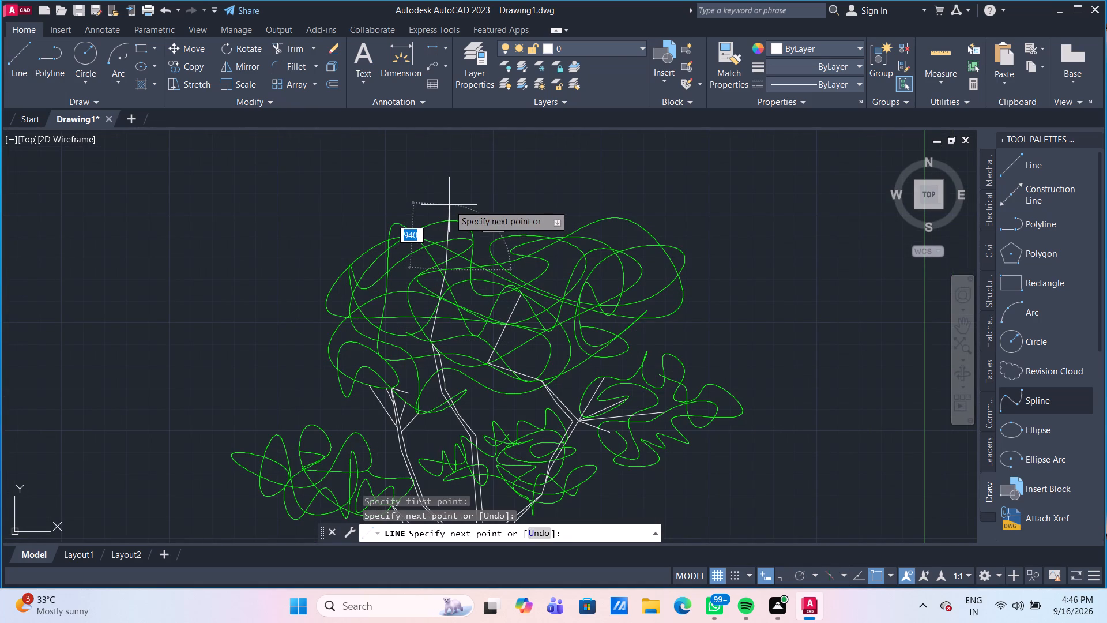
pyautogui.click(449, 204)
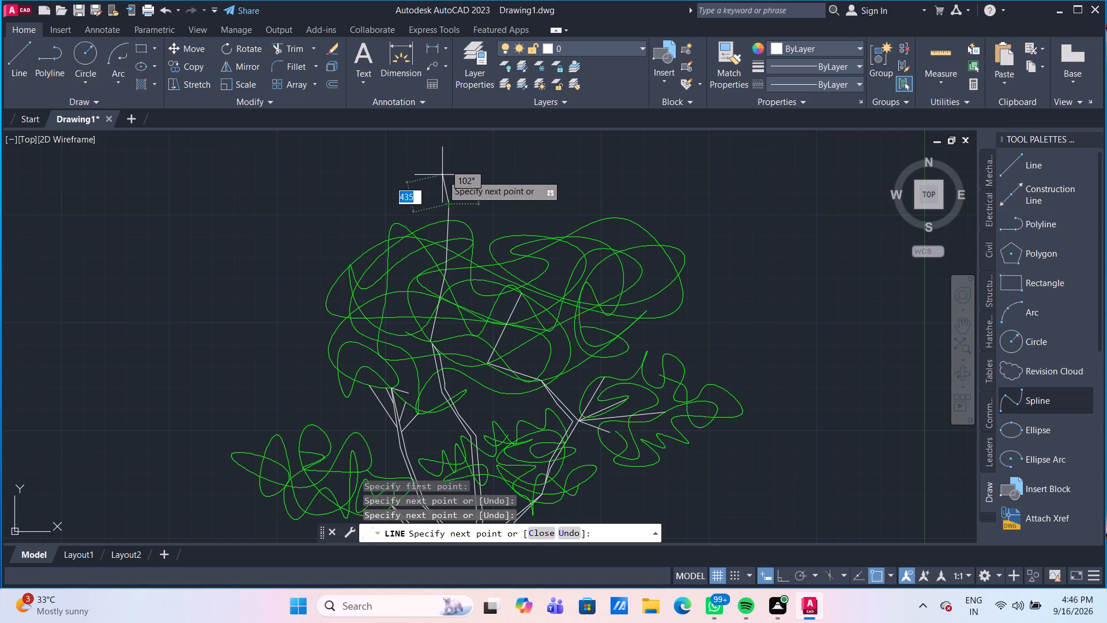
pyautogui.scroll(1, 448, 186)
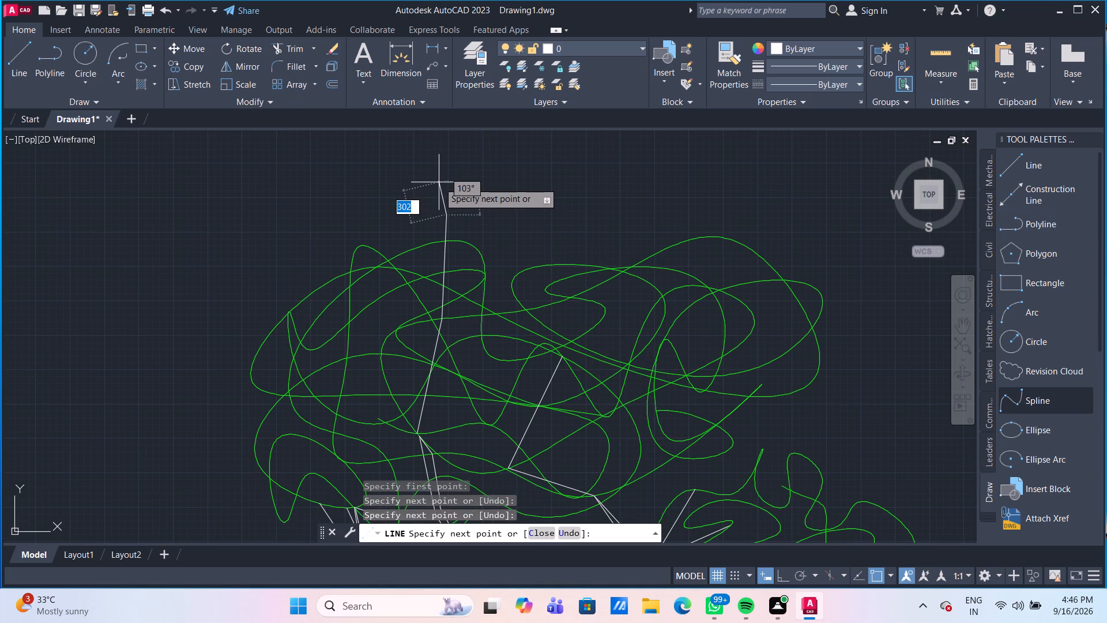
pyautogui.click(439, 182)
pyautogui.press('Escape')
pyautogui.scroll(-2, 537, 279)
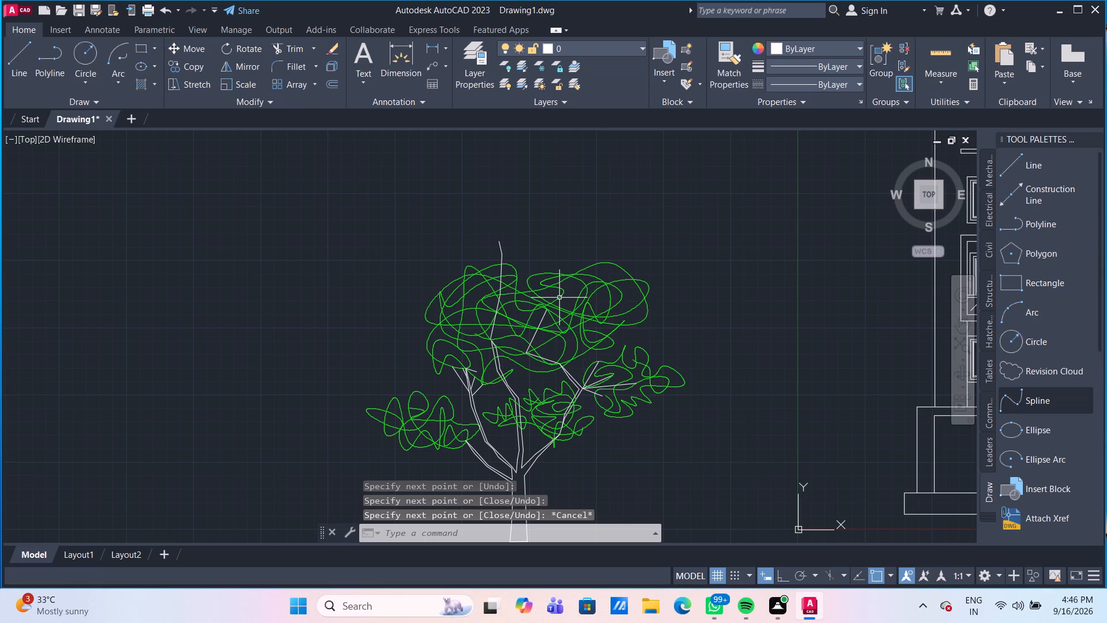
# Draw three connected lines from the upper-right branch's end inside the crown upward past the foliage, with the last one angled outward to the right.
pyautogui.click(21, 48)
pyautogui.scroll(2, 555, 293)
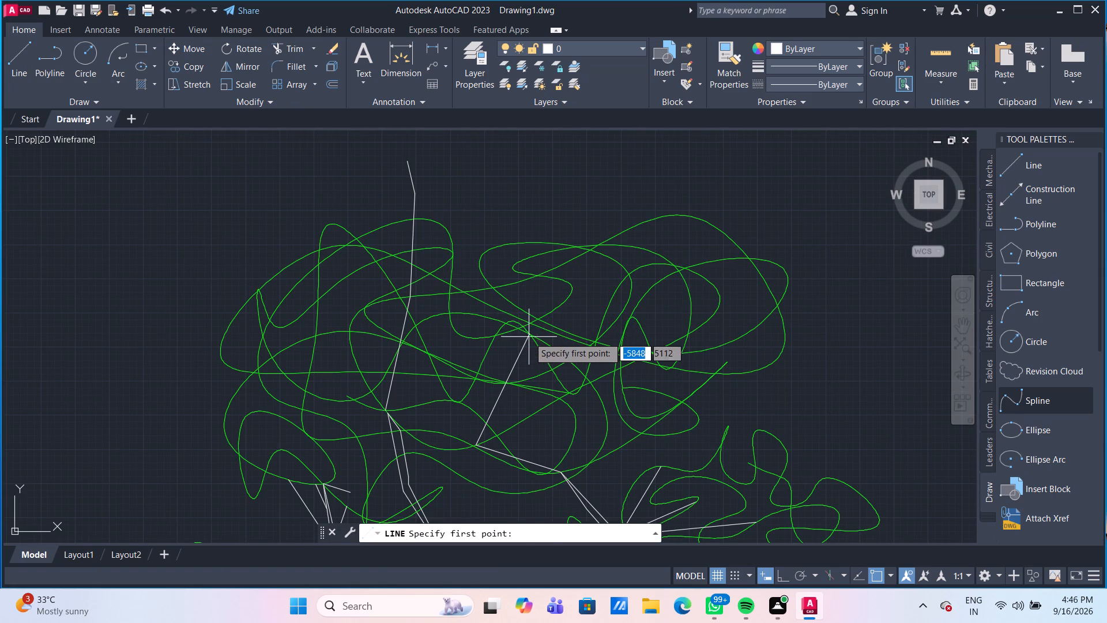
pyautogui.click(529, 337)
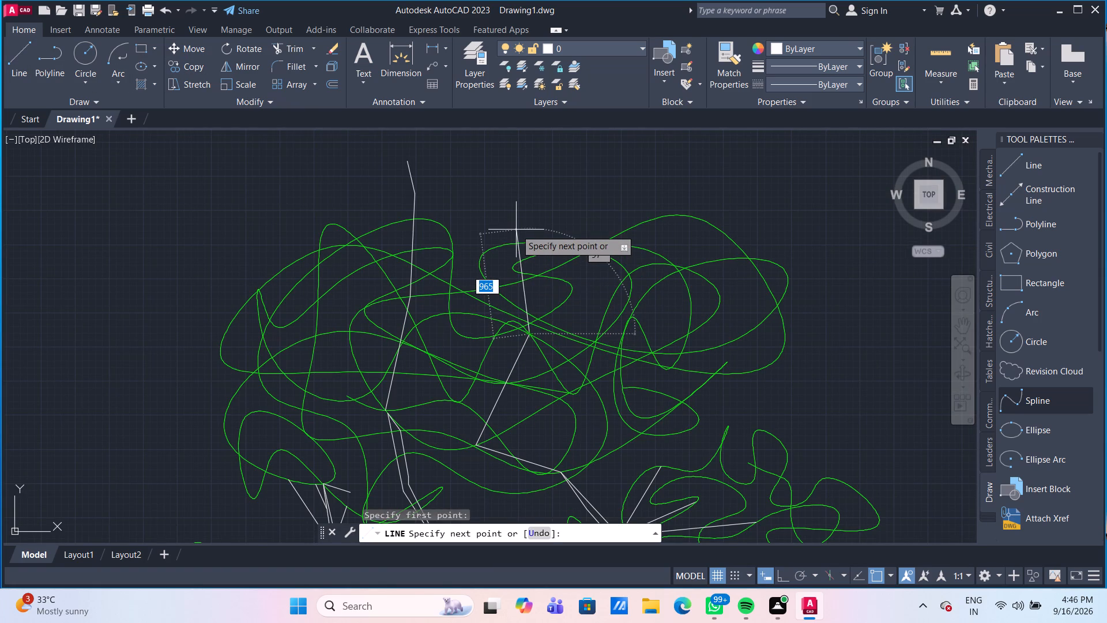
pyautogui.click(526, 227)
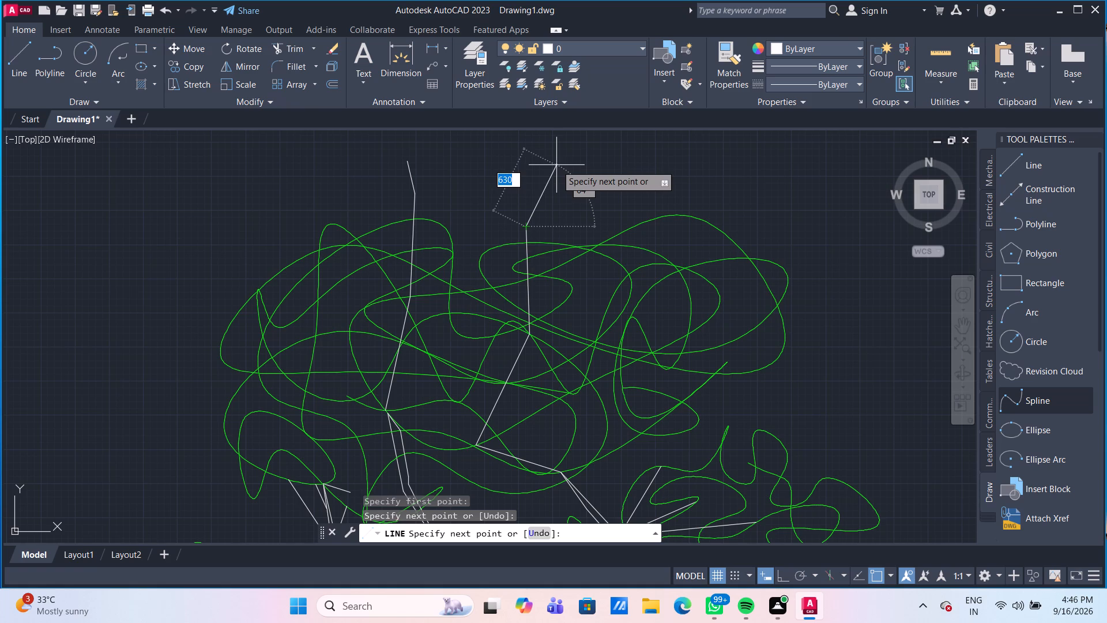
pyautogui.moveTo(559, 168); pyautogui.dragTo(534, 260, button='middle')
pyautogui.scroll(-1, 559, 168)
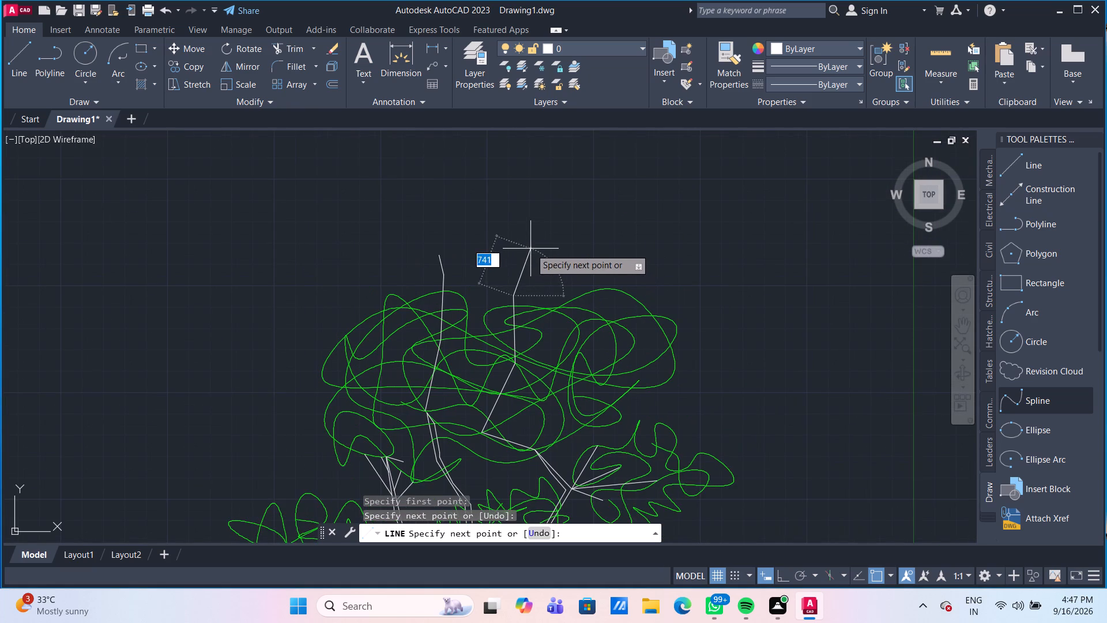
pyautogui.click(527, 262)
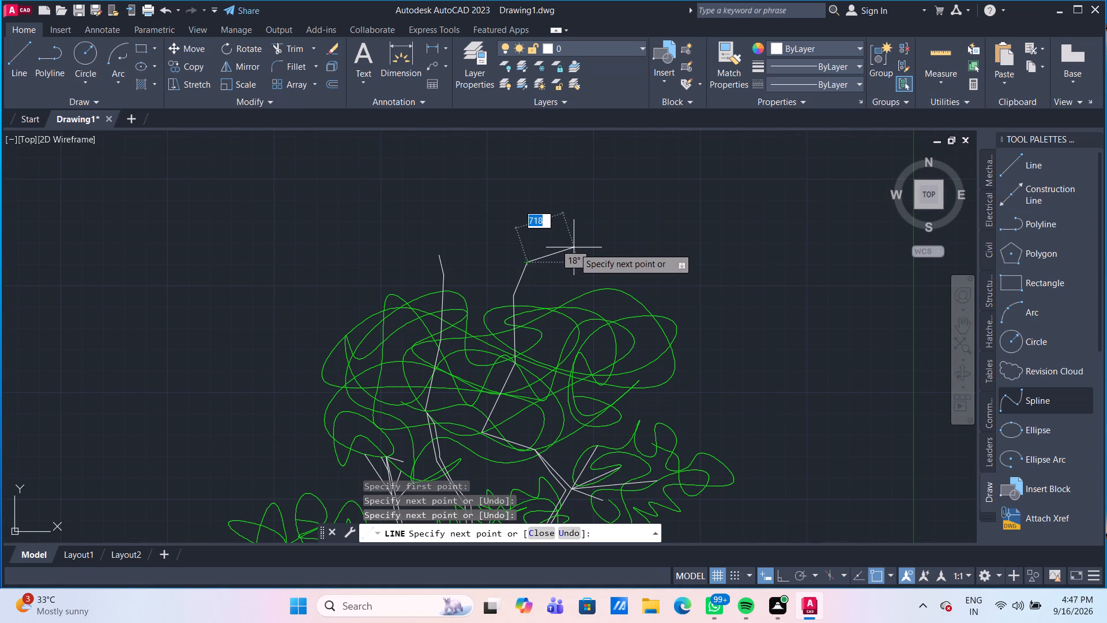
pyautogui.click(553, 251)
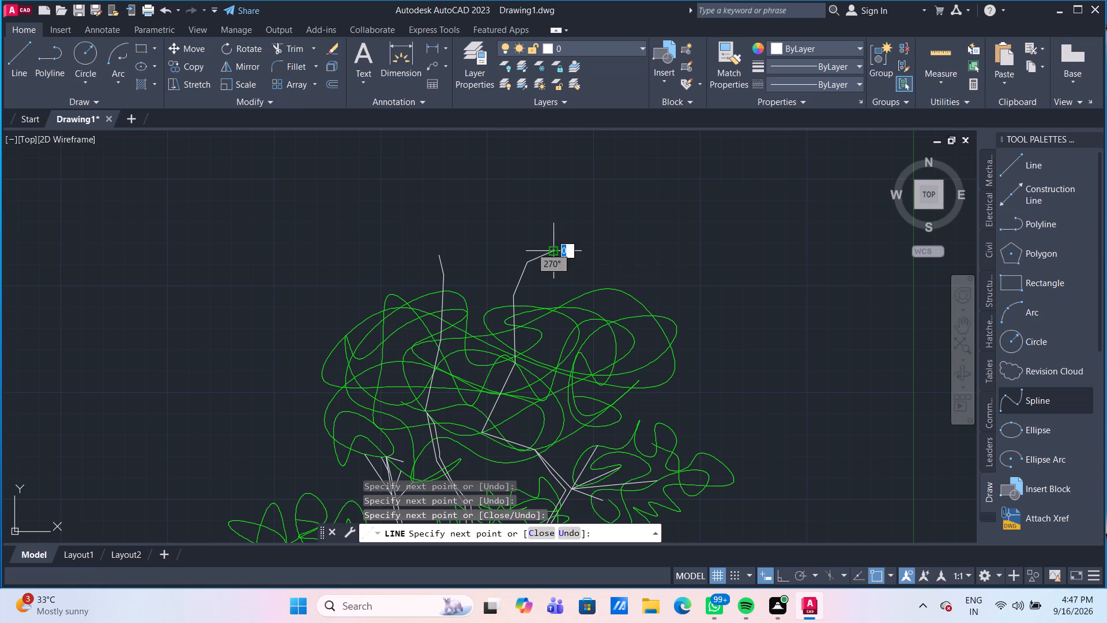
pyautogui.press('Escape')
# Draw three connected lines from the upper-right branch's bend inside the crown down to the right branch near the trunk fork, the middle one about 1234 units.
pyautogui.scroll(-2, 274, 236)
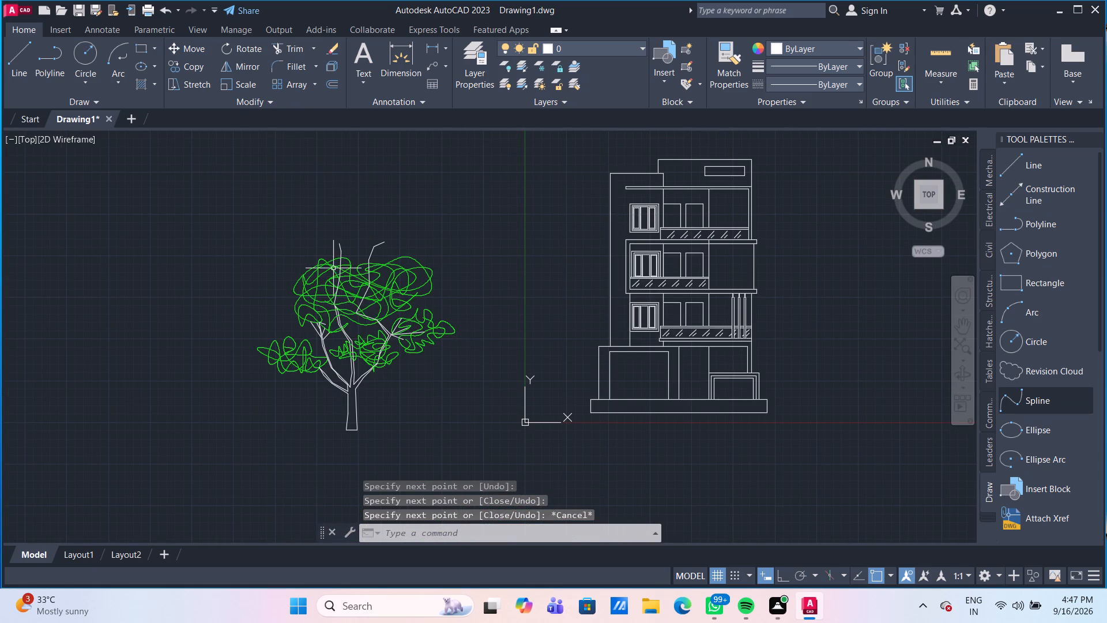
pyautogui.scroll(2, 382, 321)
pyautogui.moveTo(338, 332); pyautogui.dragTo(348, 286, button='middle')
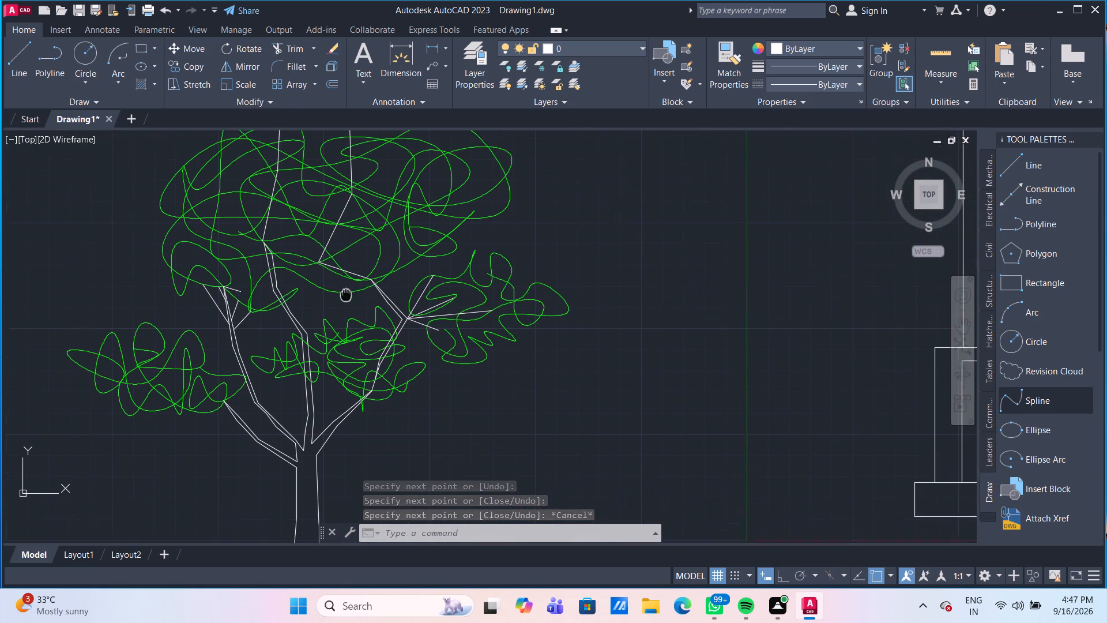
pyautogui.moveTo(348, 286); pyautogui.dragTo(348, 285, button='middle')
pyautogui.click(27, 56)
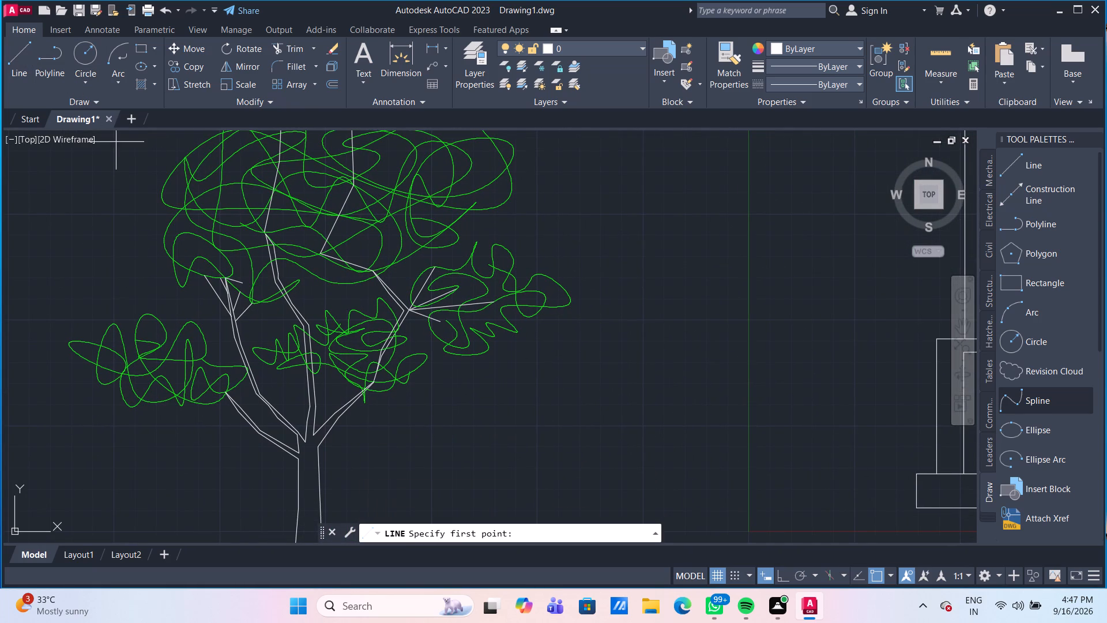
pyautogui.click(321, 255)
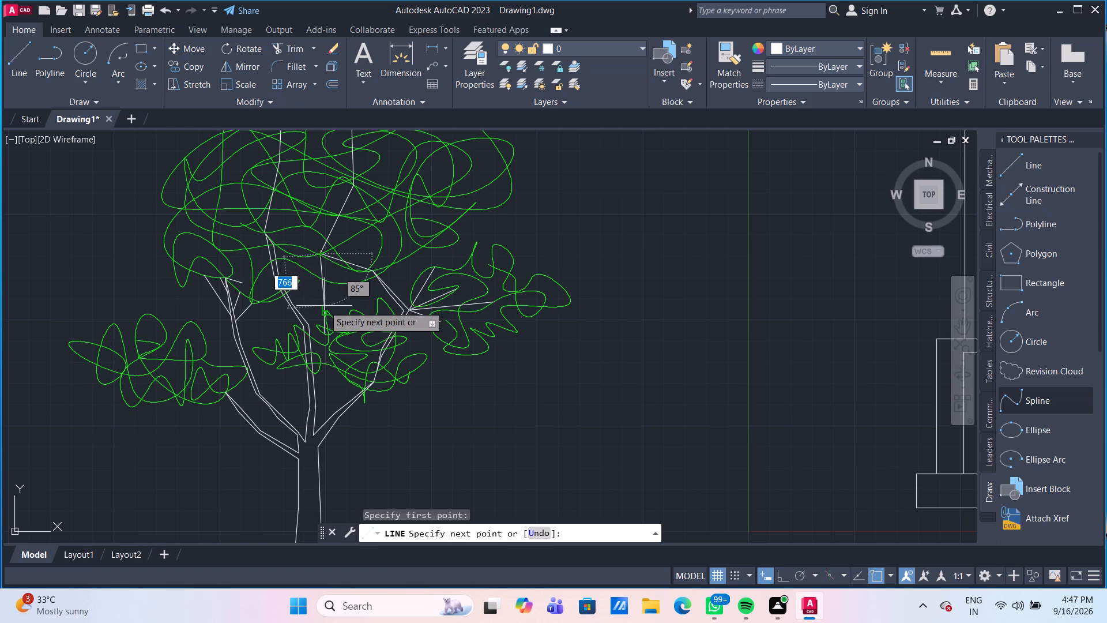
pyautogui.click(326, 295)
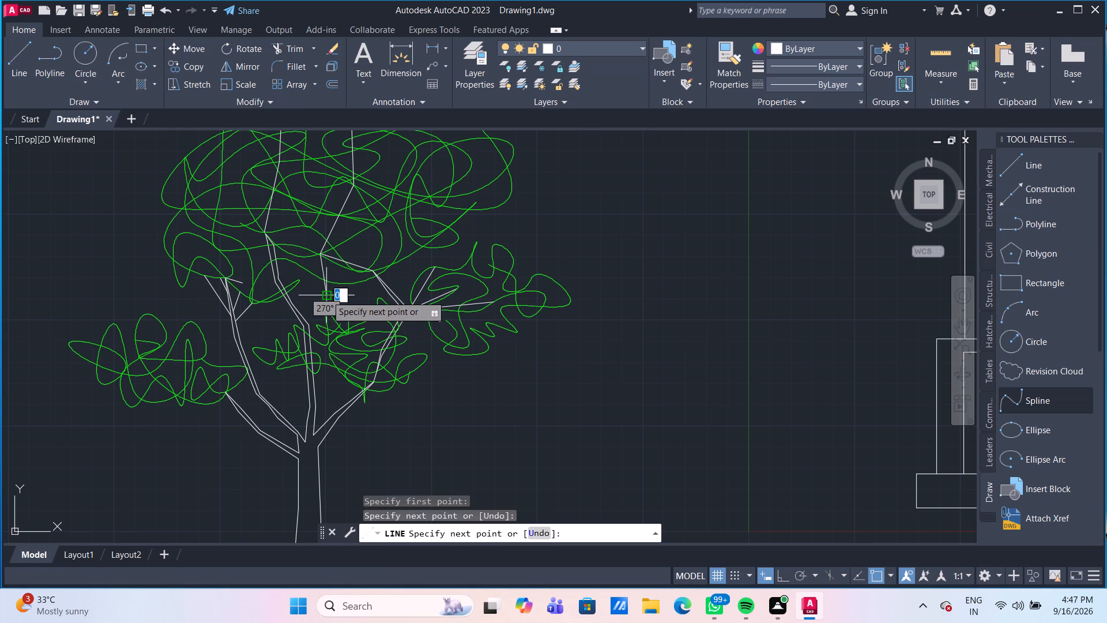
pyautogui.click(323, 379)
pyautogui.scroll(2, 322, 384)
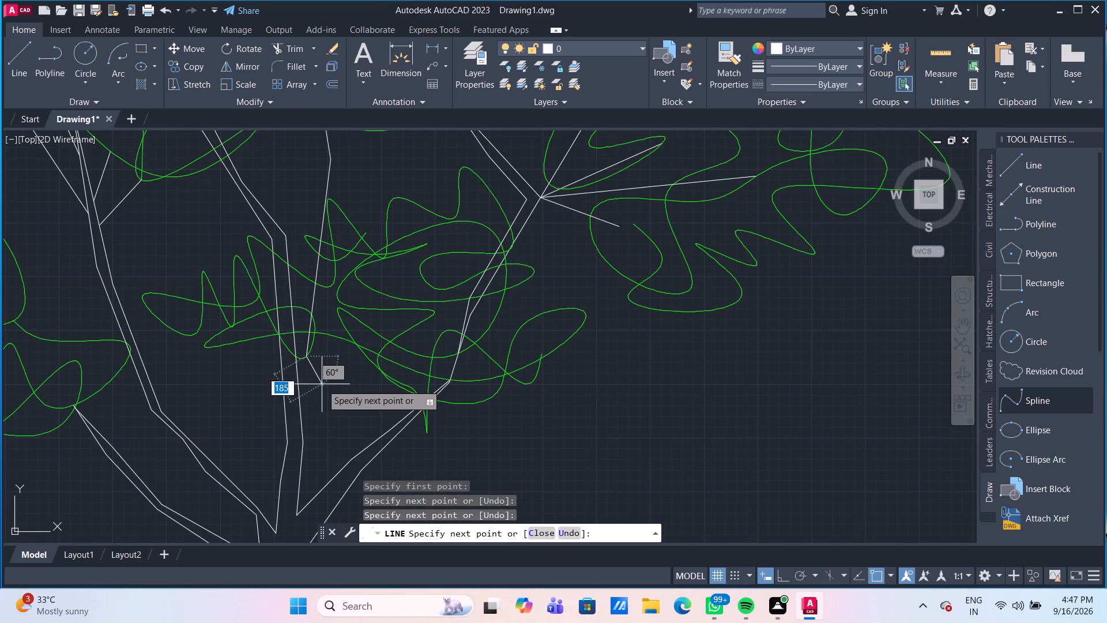
pyautogui.click(322, 488)
pyautogui.press('Escape')
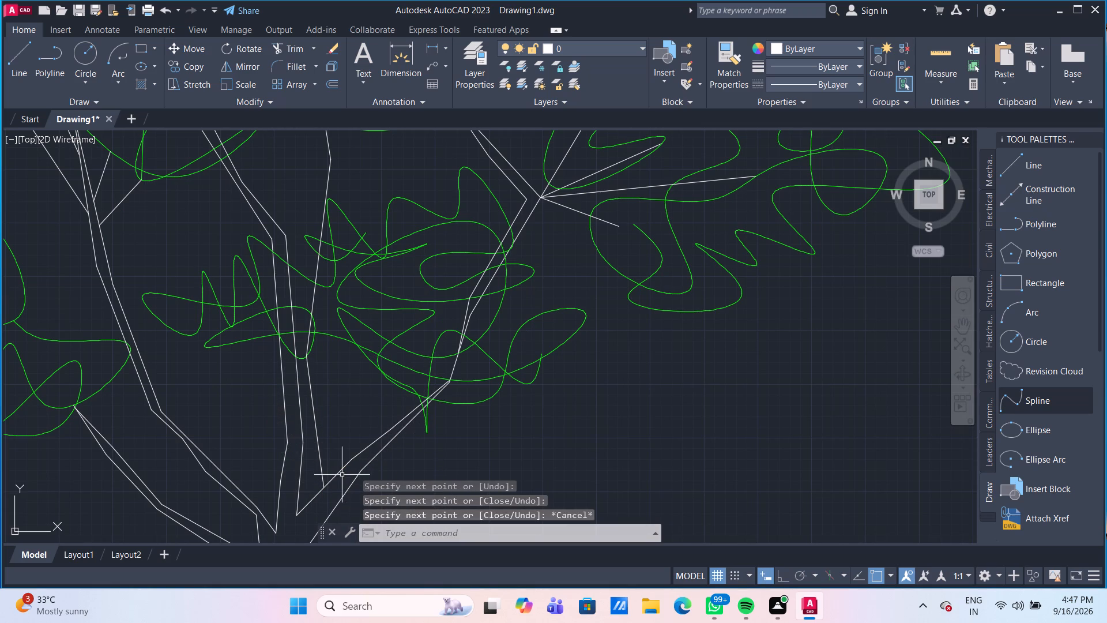
# Draw four connected lines beside the new branch, from the right branch up to the bend inside the crown, the first about 648, the last about 514 units.
pyautogui.click(27, 44)
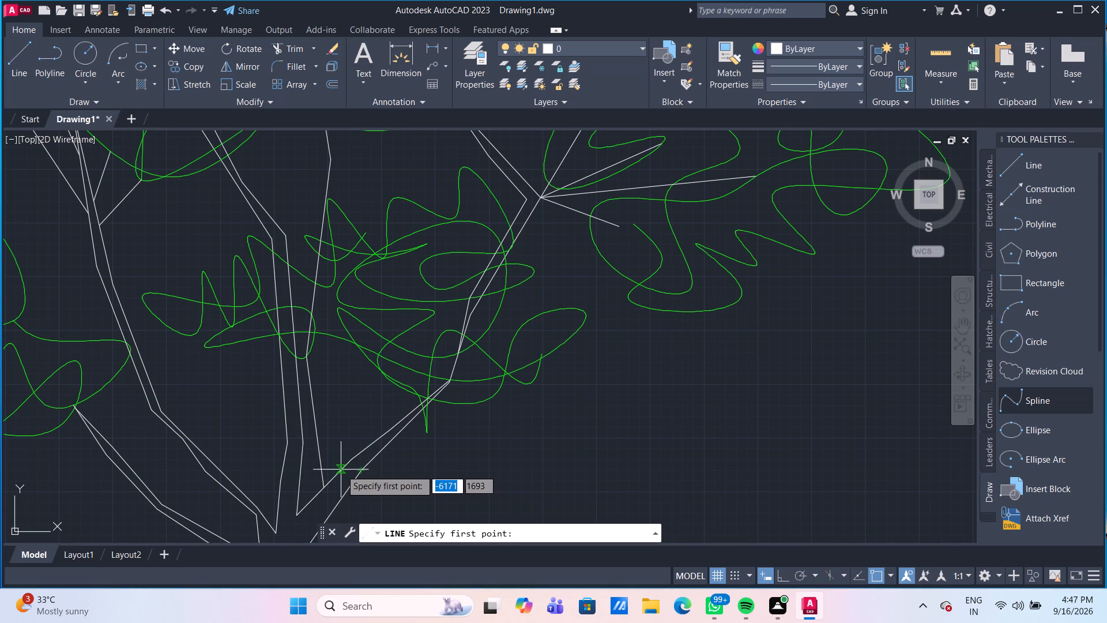
pyautogui.scroll(2, 334, 474)
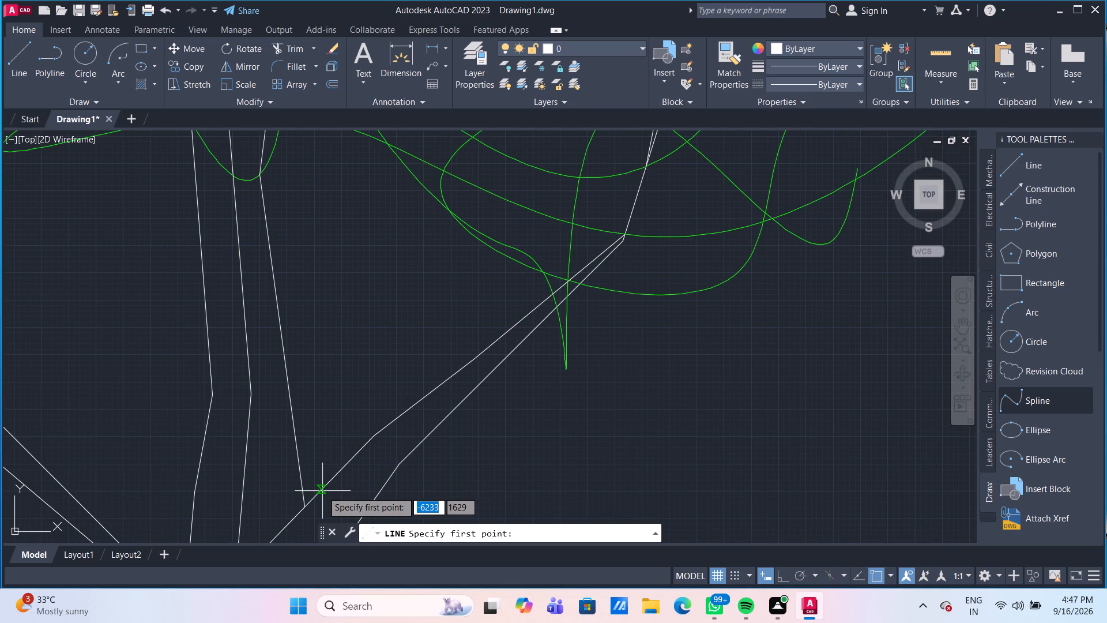
pyautogui.moveTo(333, 489); pyautogui.dragTo(333, 477)
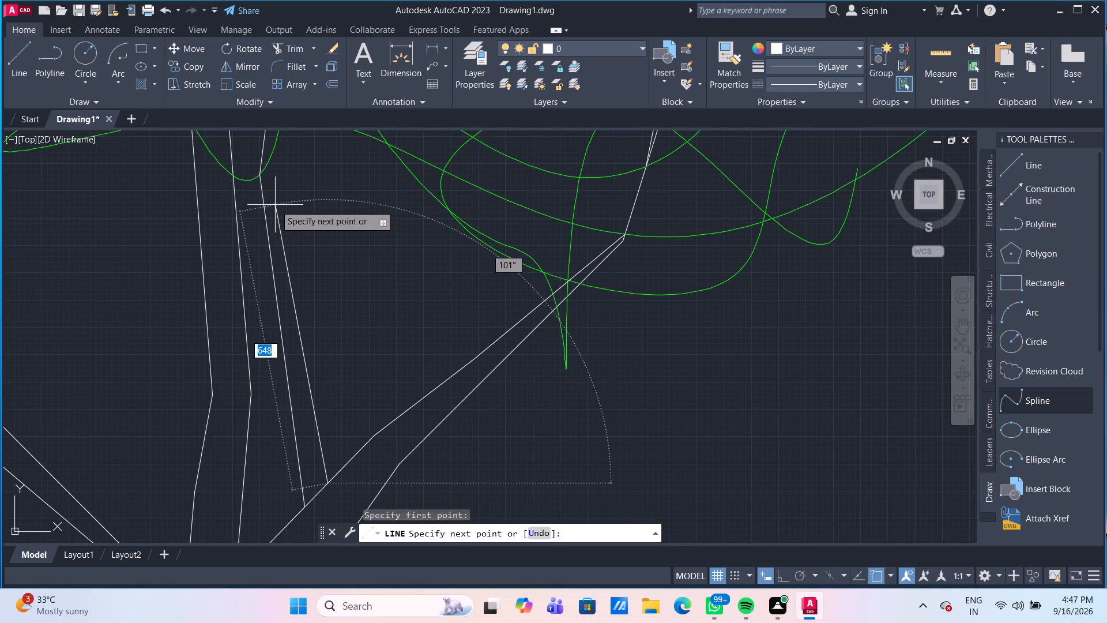
pyautogui.click(275, 205)
pyautogui.scroll(-3, 275, 205)
pyautogui.moveTo(275, 205); pyautogui.dragTo(257, 330, button='middle')
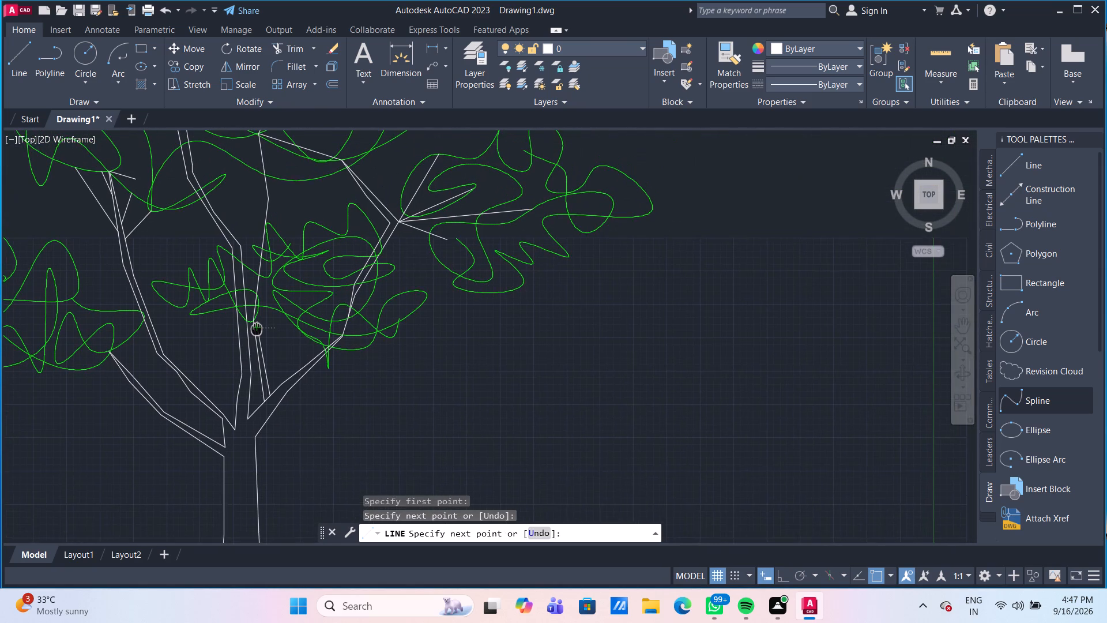
pyautogui.moveTo(257, 330); pyautogui.dragTo(250, 386, button='middle')
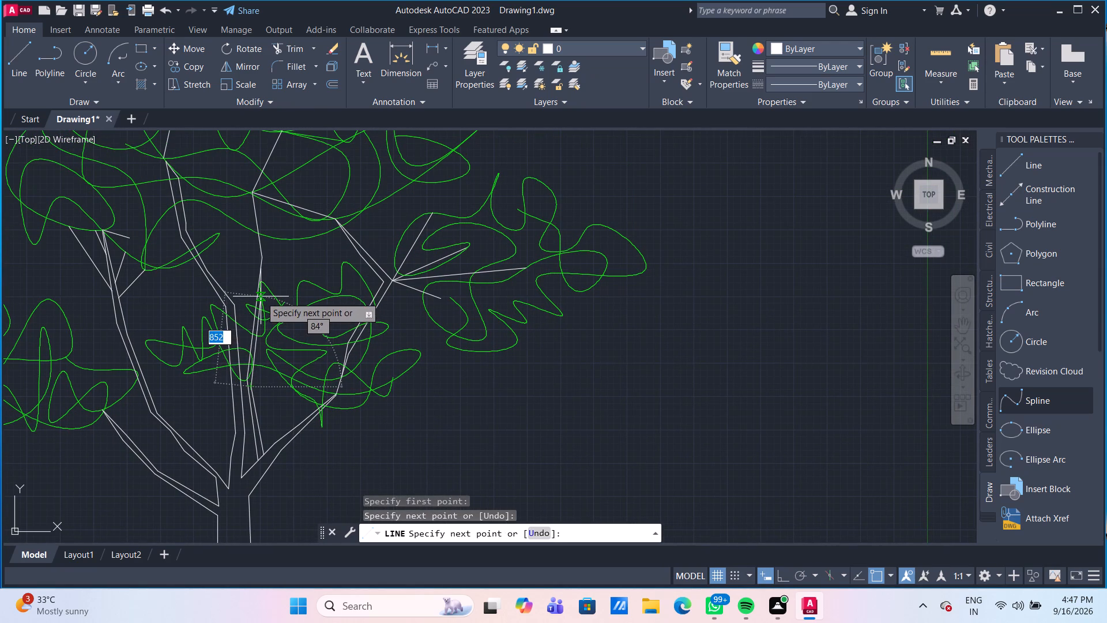
pyautogui.click(263, 298)
pyautogui.moveTo(284, 231); pyautogui.dragTo(287, 234, button='middle')
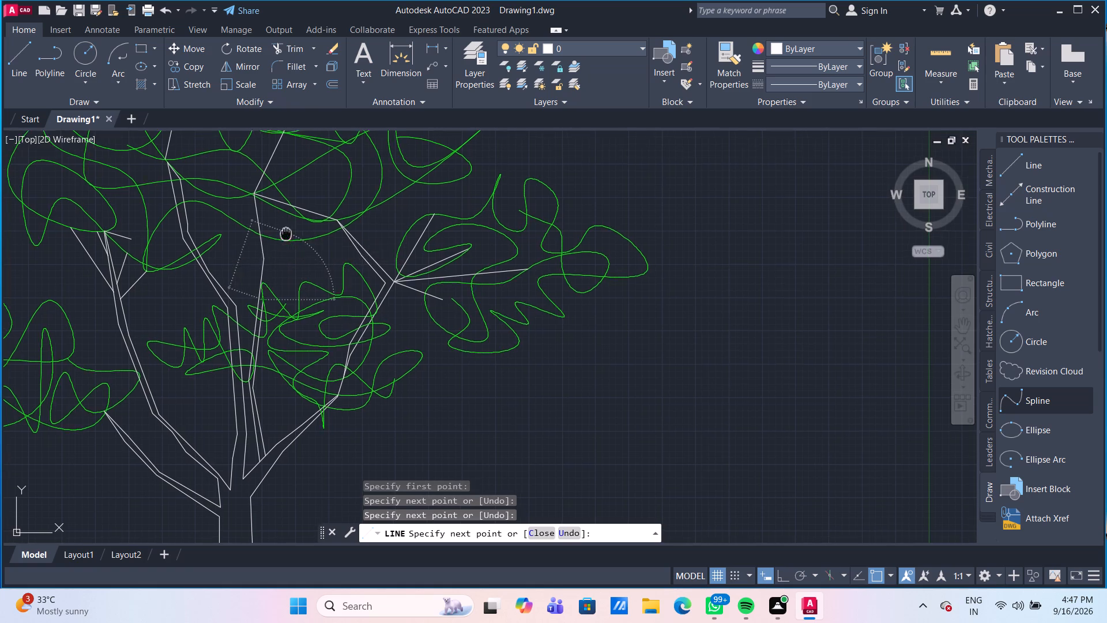
pyautogui.moveTo(287, 234); pyautogui.dragTo(209, 355, button='middle')
pyautogui.scroll(1, 196, 369)
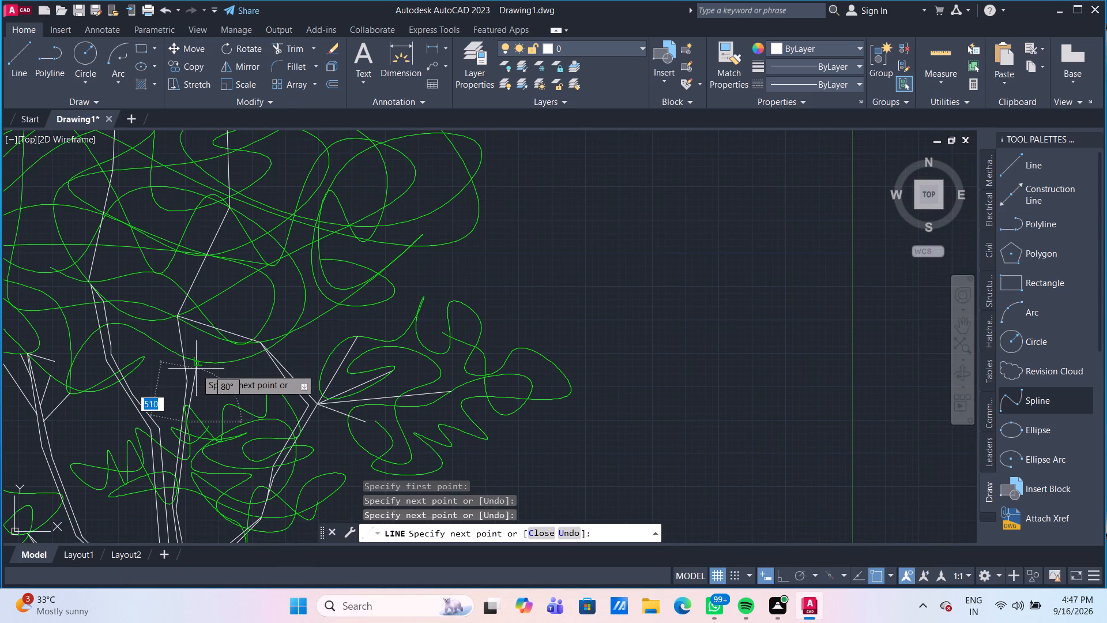
pyautogui.scroll(1, 196, 369)
pyautogui.click(183, 384)
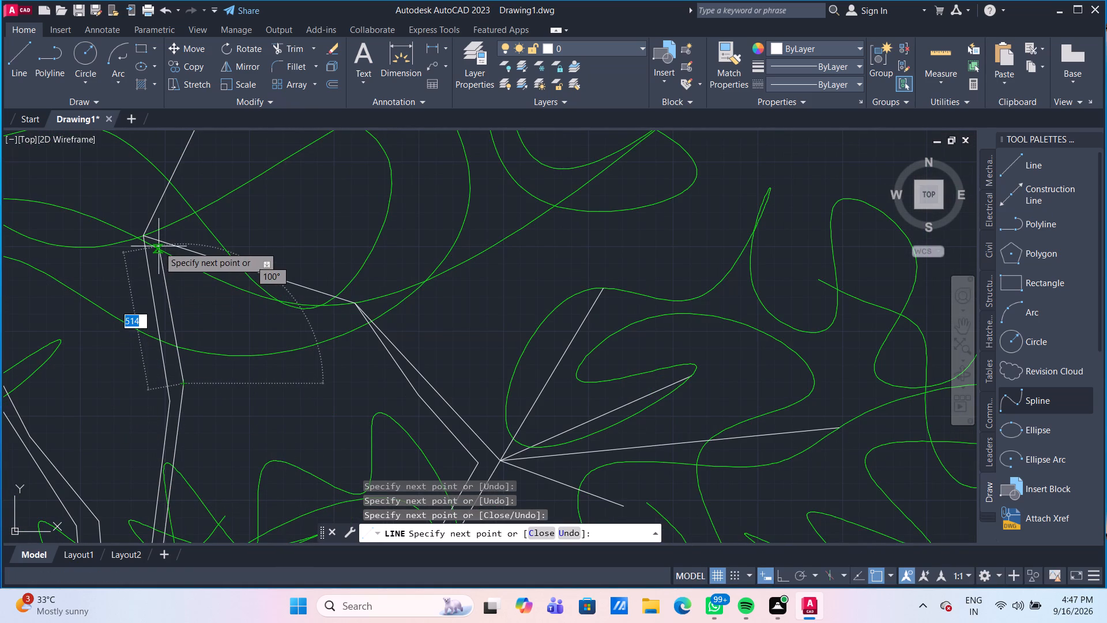
pyautogui.click(159, 246)
# Continue the parallel edge with two lines through the crown to the branch's bend just above the foliage, the upper one about 913 units long.
pyautogui.moveTo(179, 233); pyautogui.dragTo(107, 425, button='middle')
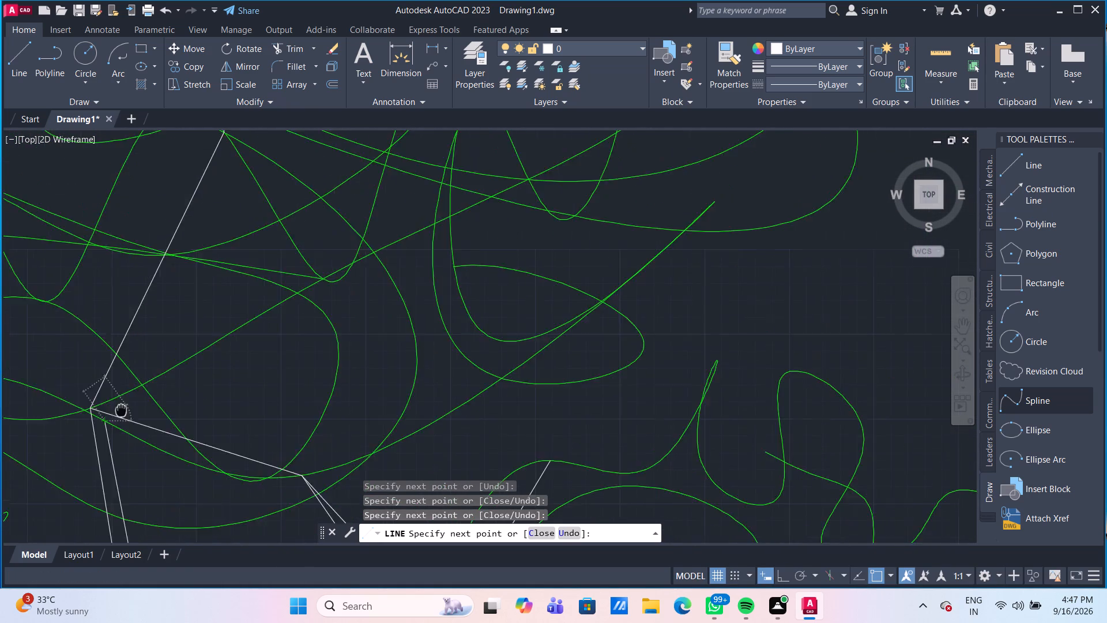
pyautogui.moveTo(107, 425); pyautogui.dragTo(90, 457, button='middle')
pyautogui.scroll(-1, 95, 412)
pyautogui.click(162, 264)
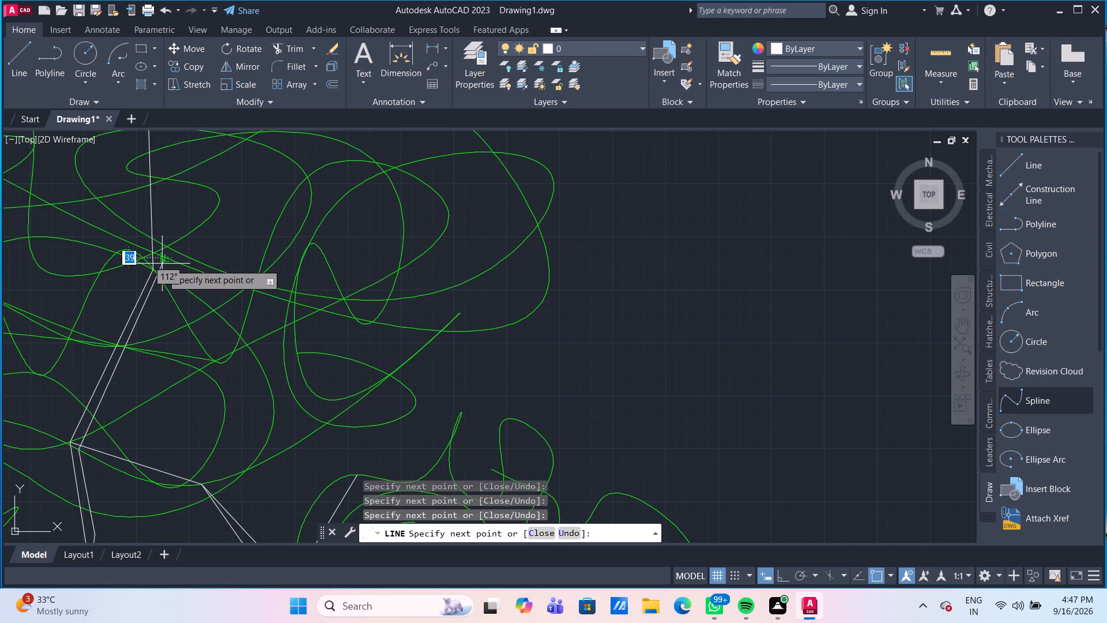
pyautogui.scroll(1, 161, 195)
pyautogui.scroll(-2, 161, 195)
pyautogui.moveTo(167, 196); pyautogui.dragTo(160, 350, button='middle')
pyautogui.scroll(-1, 173, 207)
pyautogui.scroll(2, 157, 336)
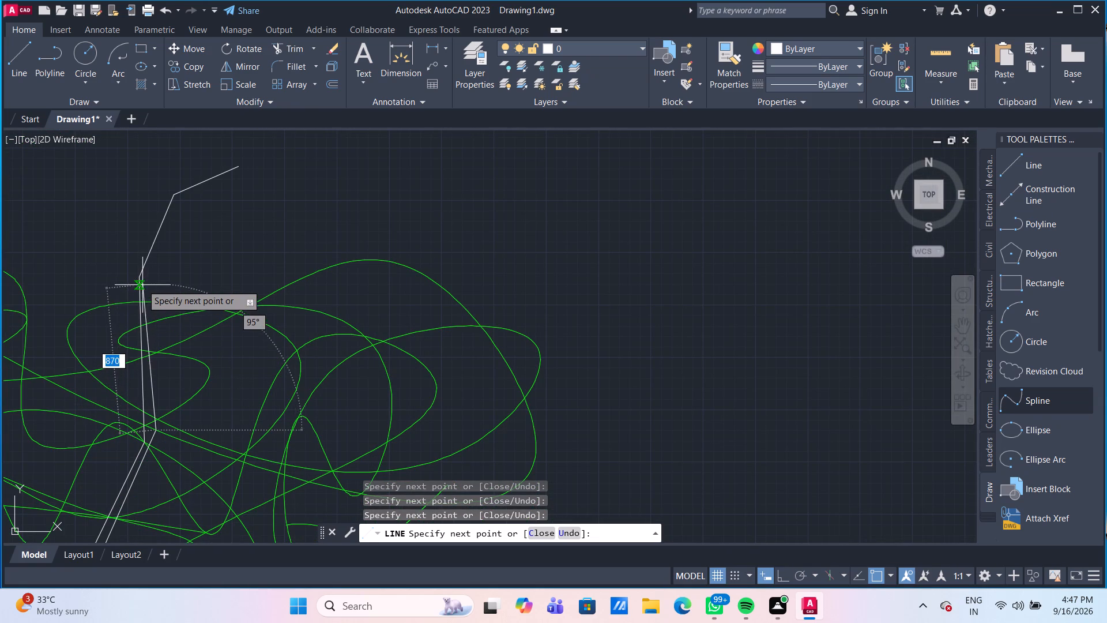
pyautogui.scroll(2, 144, 283)
pyautogui.moveTo(157, 321); pyautogui.dragTo(145, 411, button='middle')
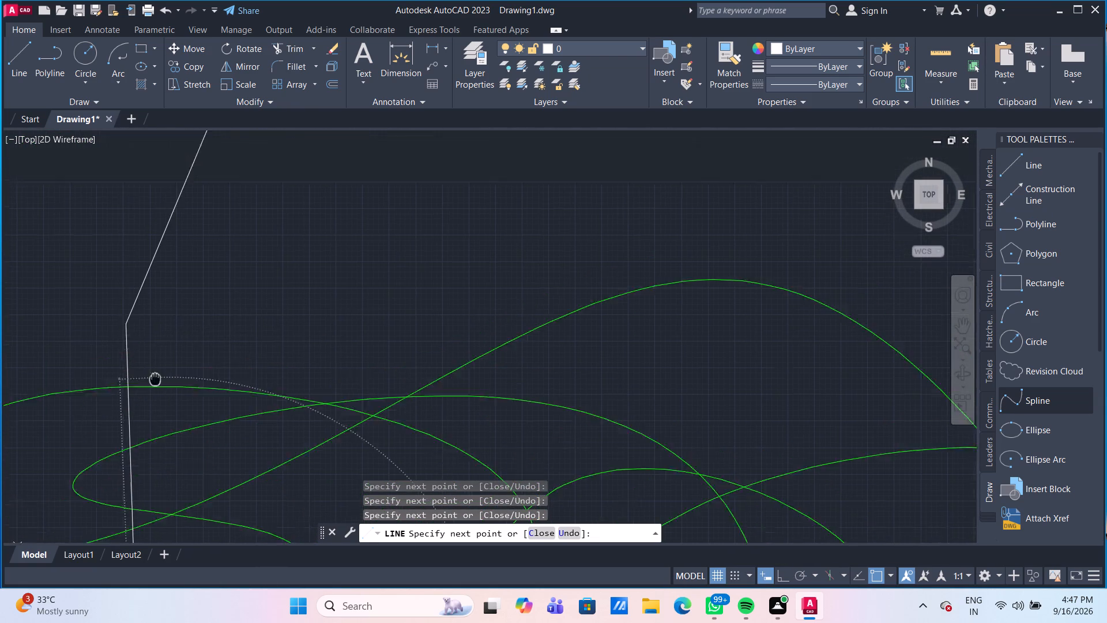
pyautogui.moveTo(145, 411); pyautogui.dragTo(130, 444, button='middle')
pyautogui.scroll(1, 111, 392)
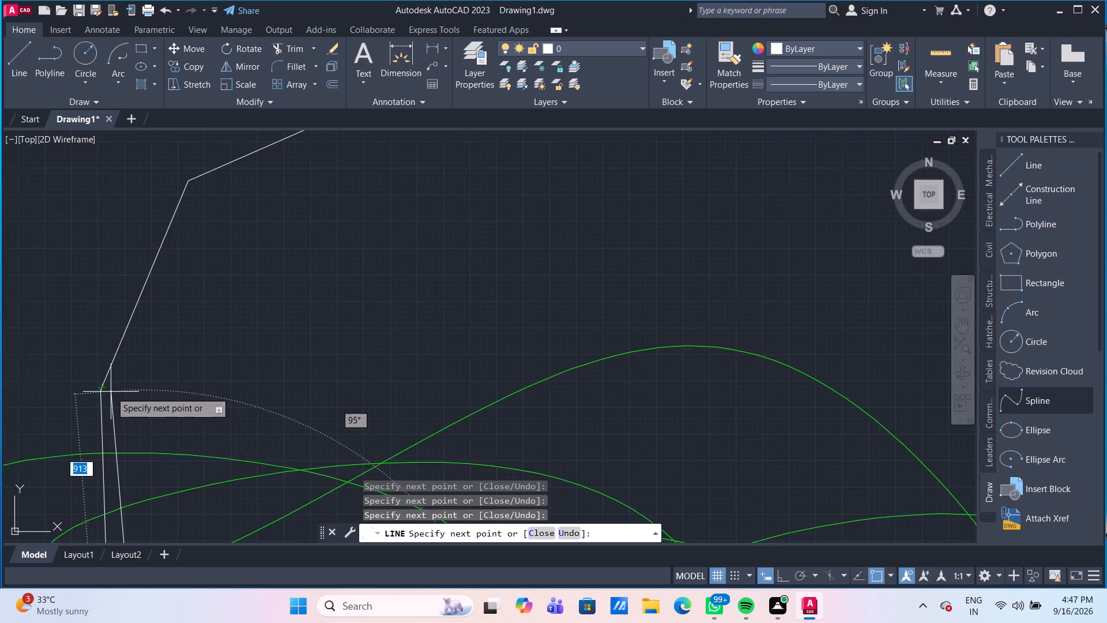
pyautogui.scroll(1, 111, 392)
pyautogui.click(103, 391)
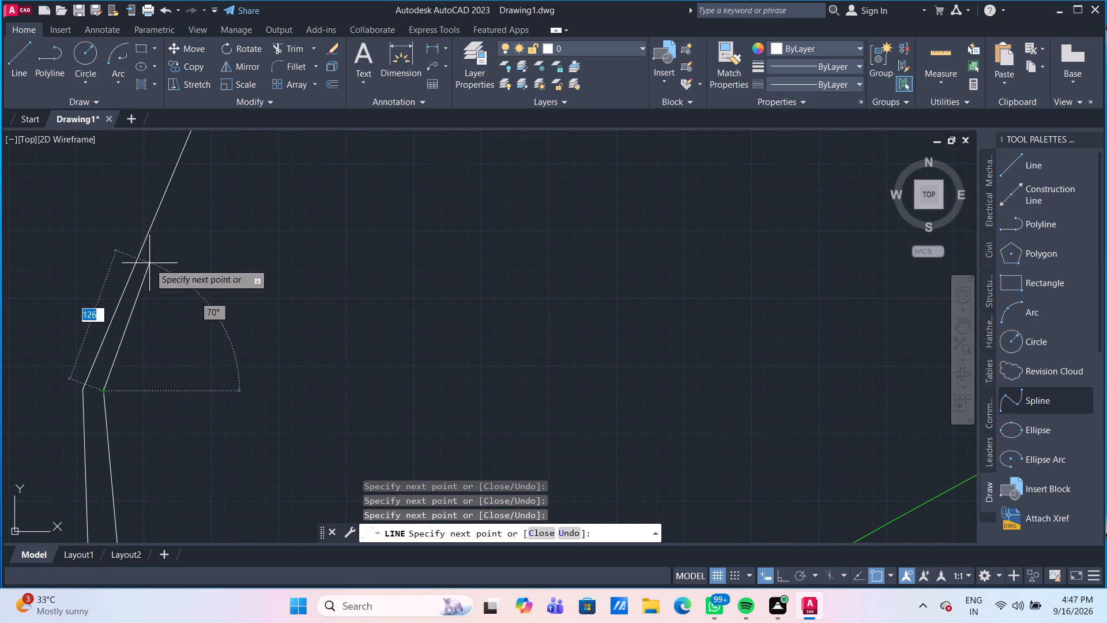
# Add two connected lines above the foliage along the branch's slanted segment up to its top bend, about 267 and 261 units long.
pyautogui.moveTo(205, 241); pyautogui.dragTo(176, 434, button='middle')
pyautogui.scroll(-3, 223, 290)
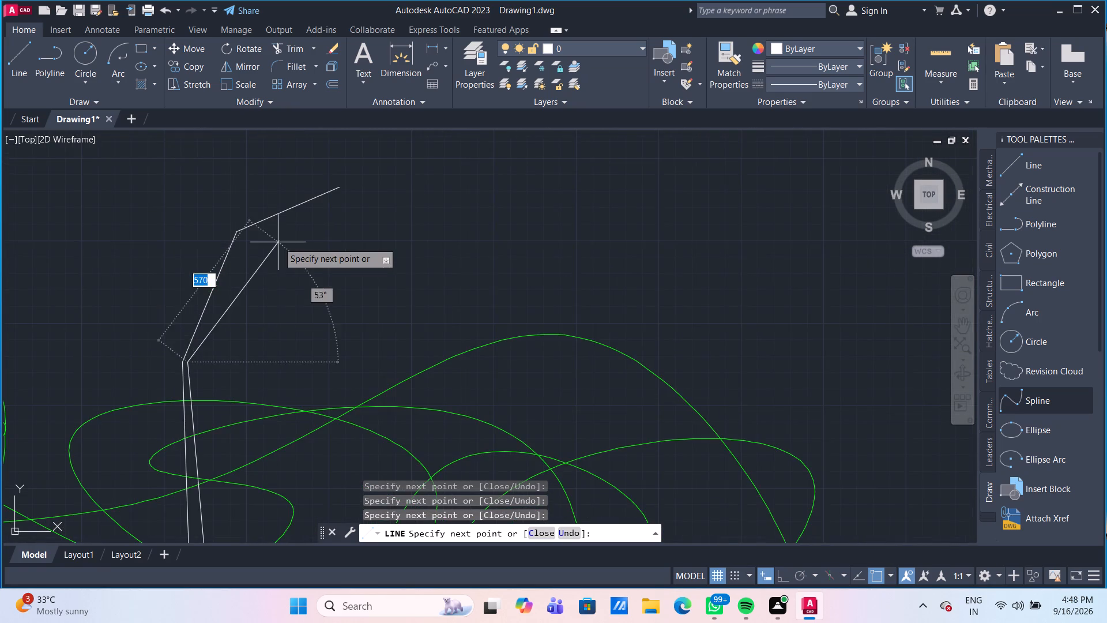
pyautogui.scroll(2, 274, 239)
pyautogui.scroll(1, 147, 394)
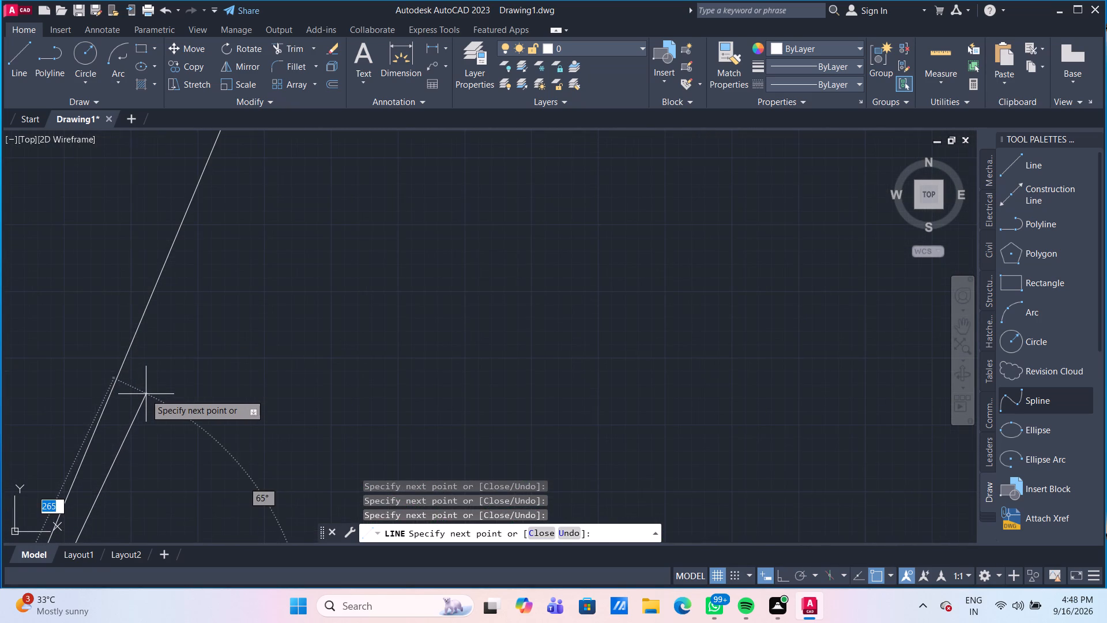
pyautogui.scroll(1, 144, 394)
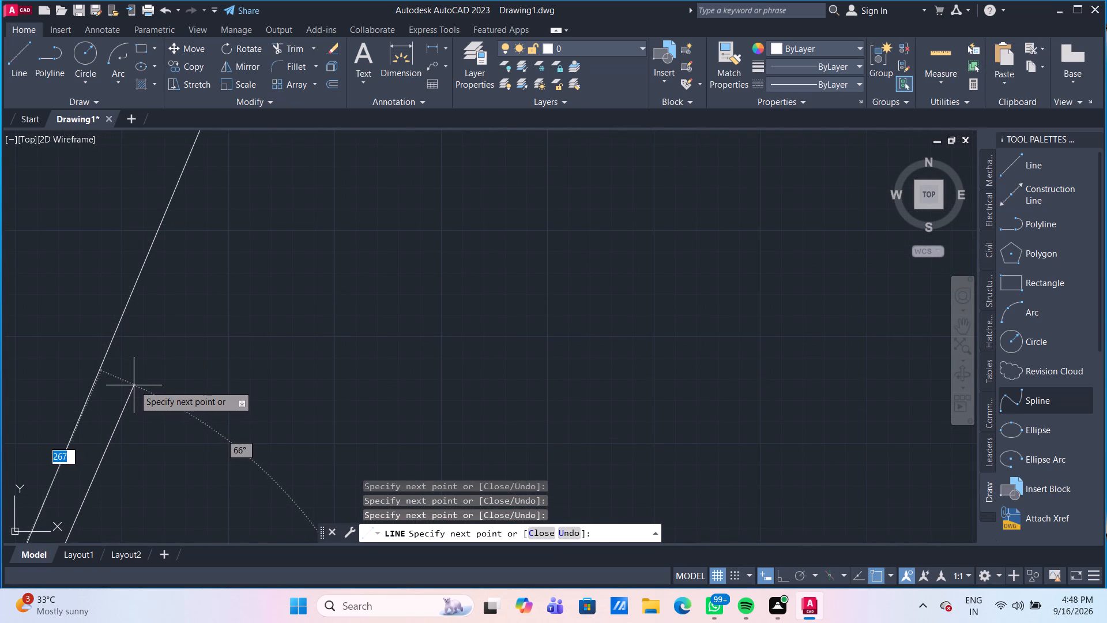
pyautogui.click(134, 385)
pyautogui.scroll(-1, 219, 230)
pyautogui.middleClick(219, 230)
pyautogui.scroll(-2, 221, 230)
pyautogui.moveTo(223, 231); pyautogui.dragTo(224, 306, button='middle')
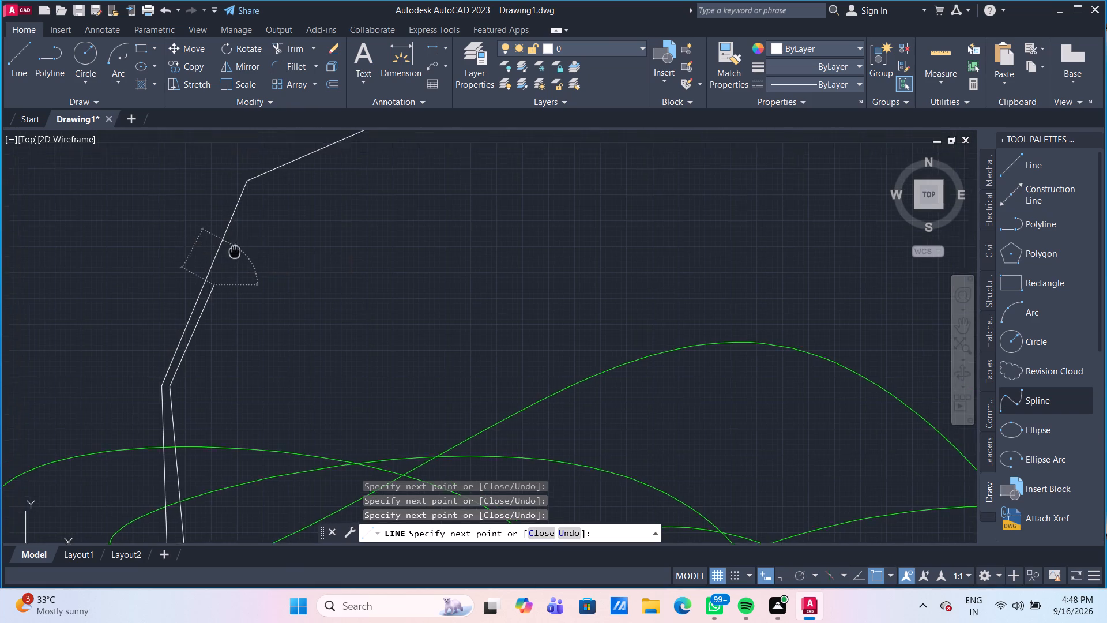
pyautogui.moveTo(224, 306); pyautogui.dragTo(209, 370, button='middle')
pyautogui.scroll(3, 213, 324)
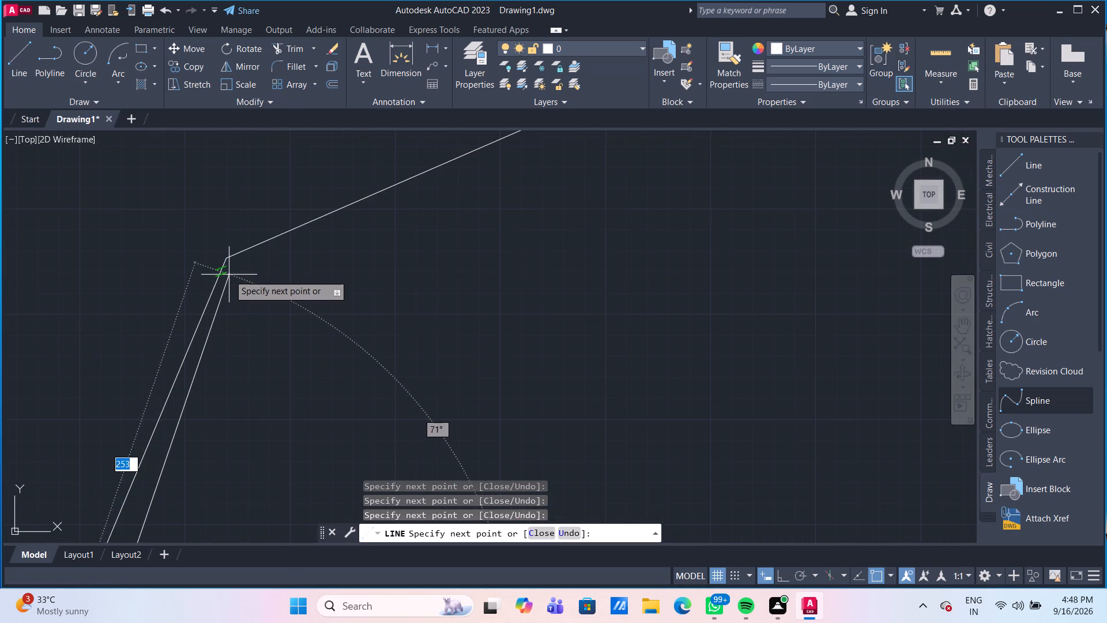
pyautogui.scroll(4, 229, 275)
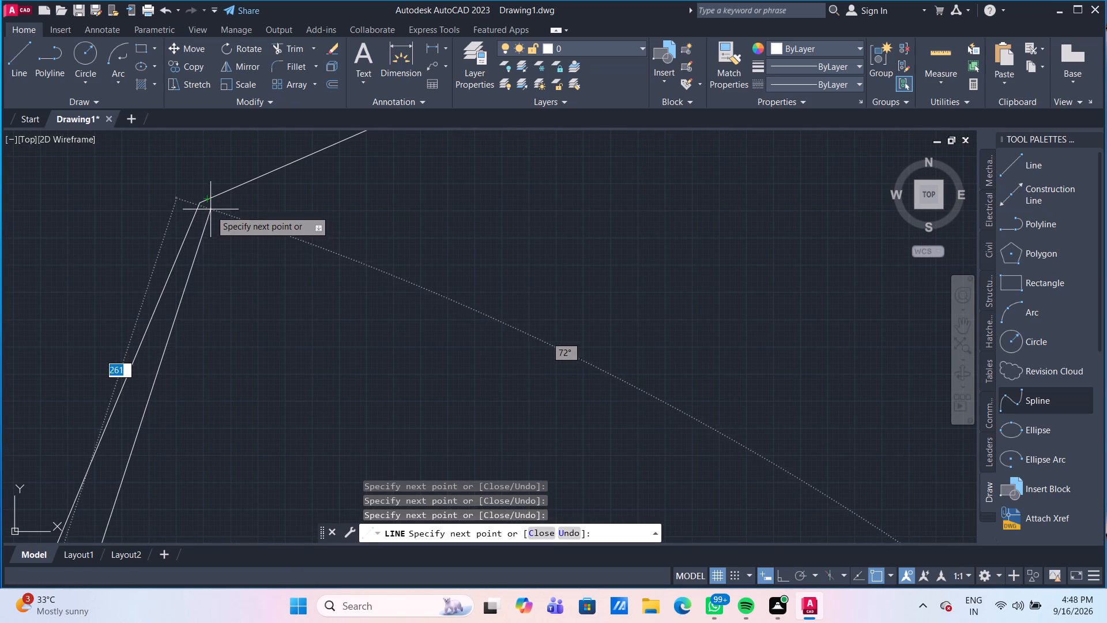
pyautogui.scroll(1, 210, 213)
pyautogui.click(204, 209)
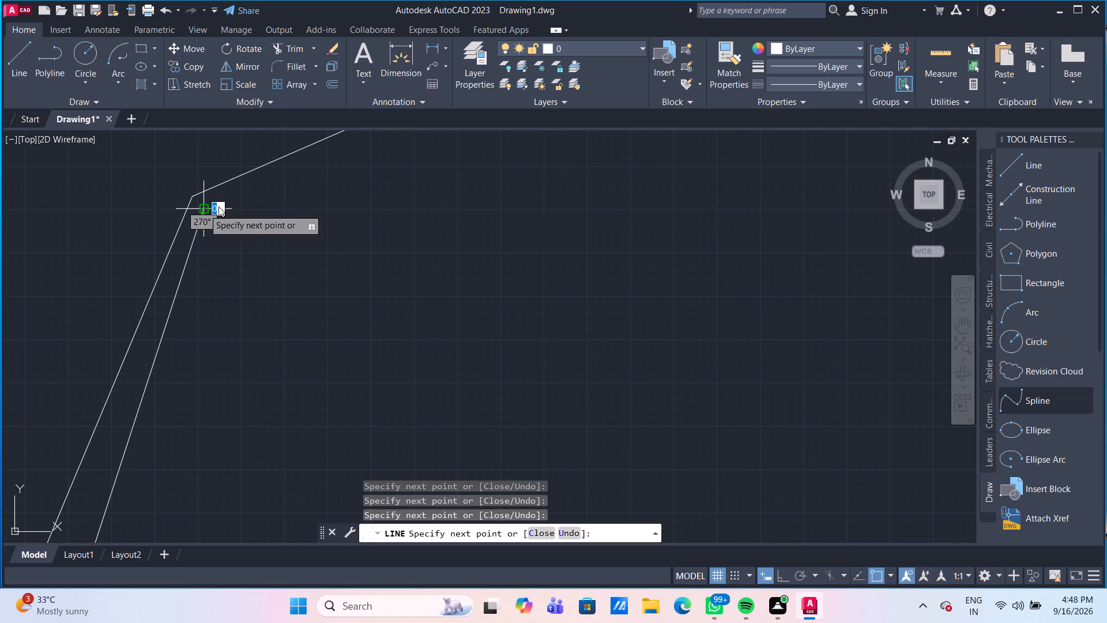
# Finish the parallel edge with a line about 423 units long from the top bend to the branch's outer tip.
pyautogui.scroll(-3, 322, 195)
pyautogui.scroll(-3, 375, 187)
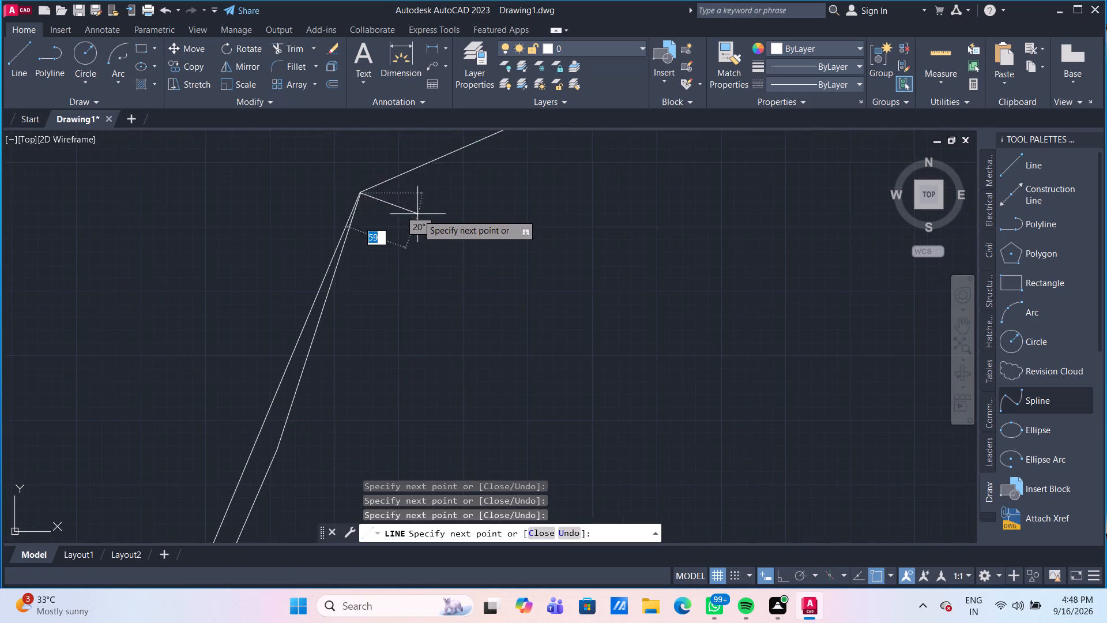
pyautogui.scroll(-3, 418, 215)
pyautogui.moveTo(418, 215); pyautogui.dragTo(70, 399, button='middle')
pyautogui.scroll(2, 152, 352)
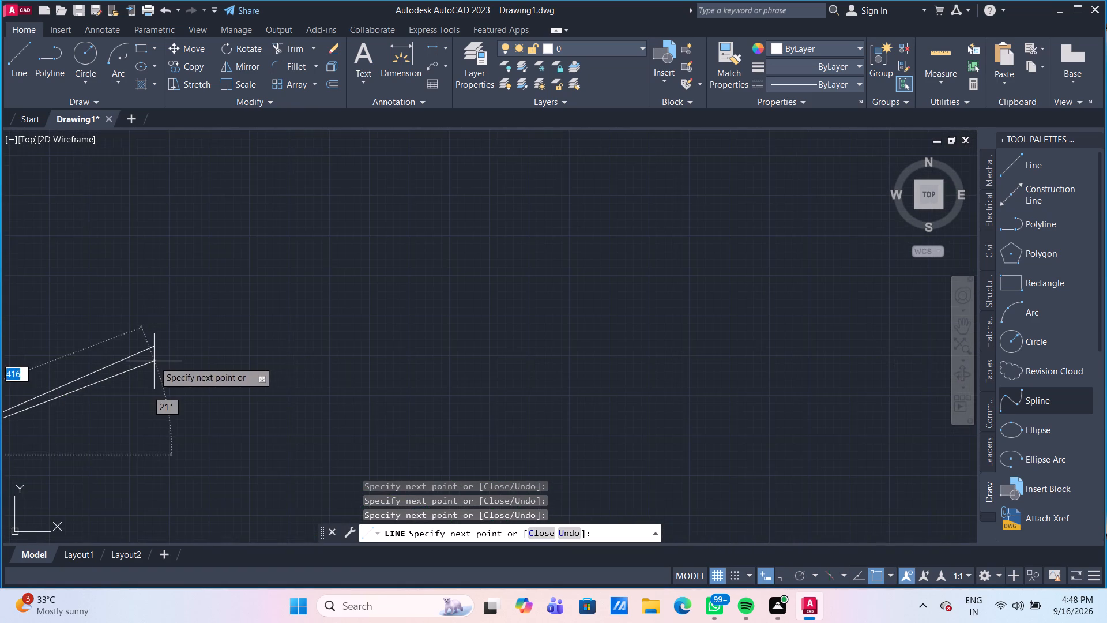
pyautogui.moveTo(150, 359); pyautogui.dragTo(372, 352, button='middle')
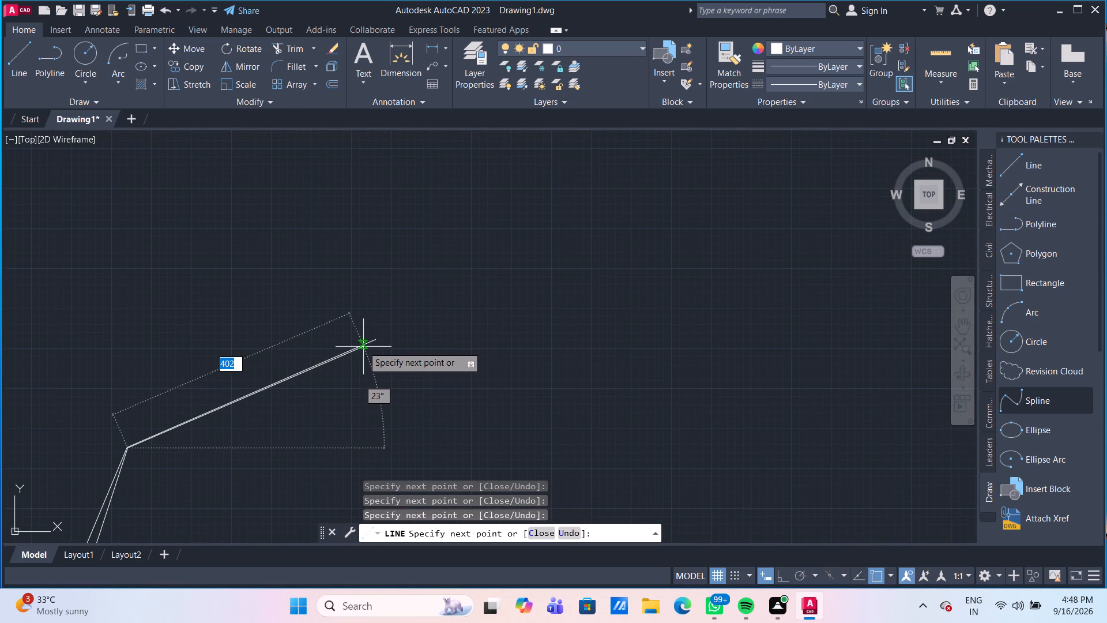
pyautogui.scroll(1, 363, 346)
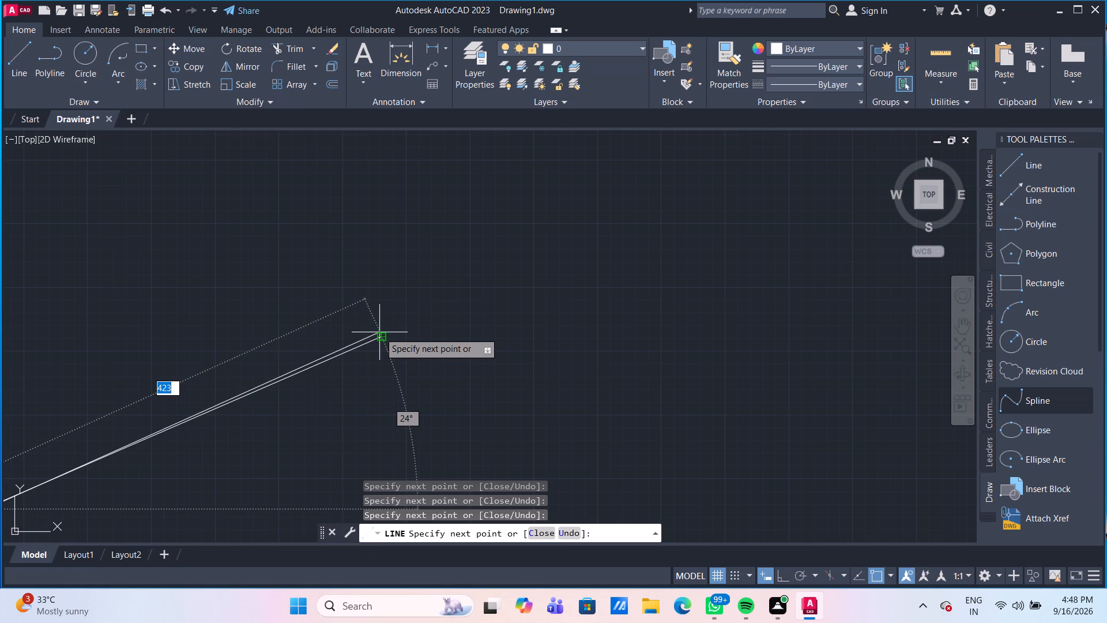
pyautogui.click(379, 332)
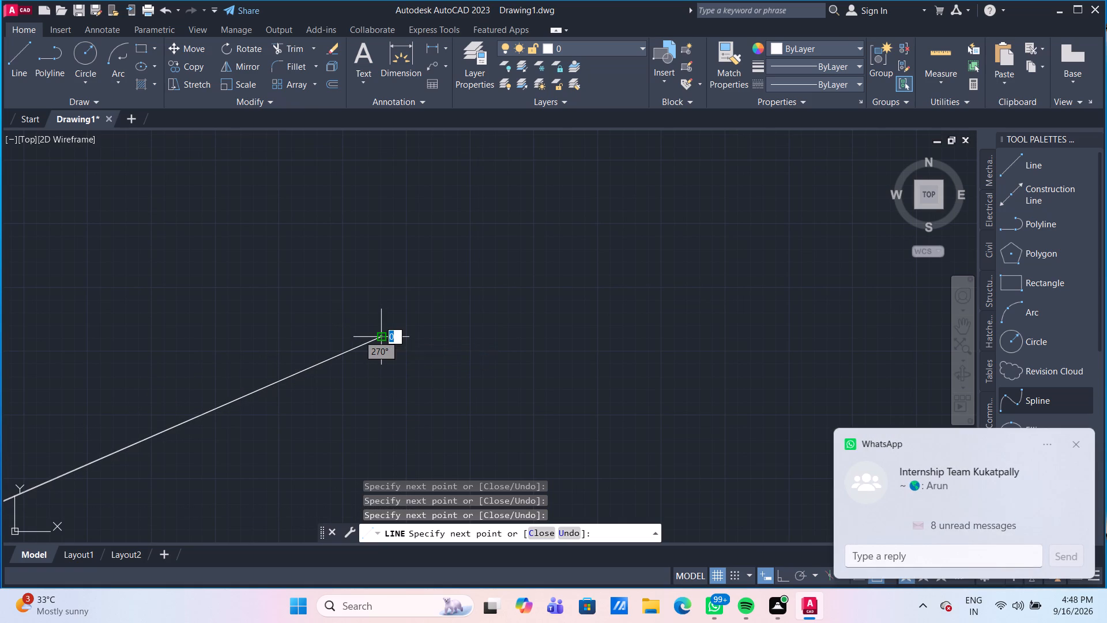
pyautogui.press('Escape')
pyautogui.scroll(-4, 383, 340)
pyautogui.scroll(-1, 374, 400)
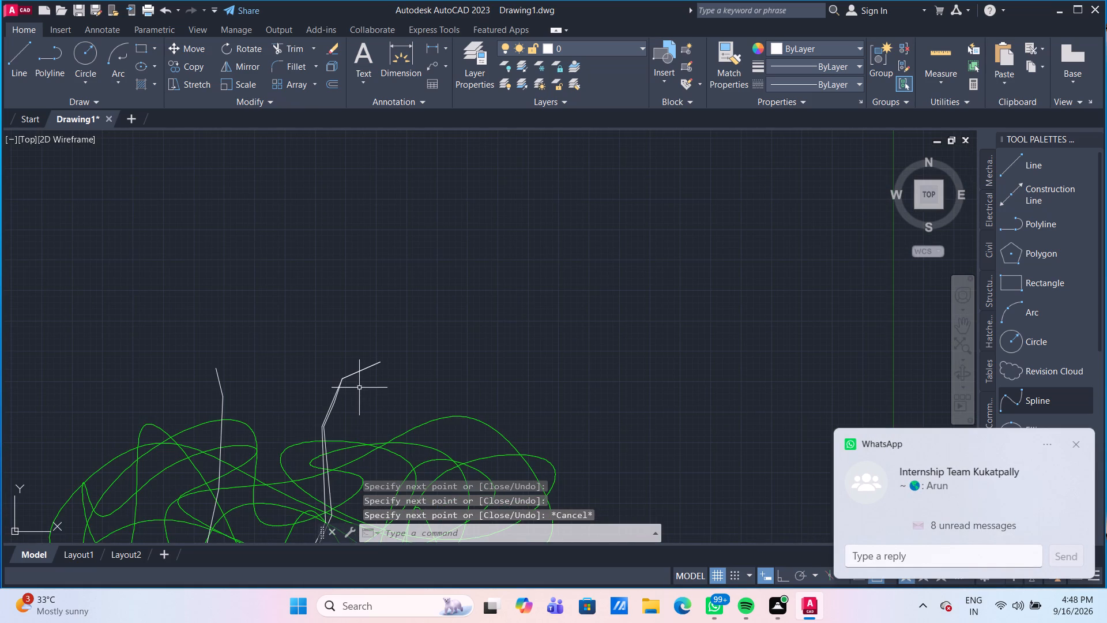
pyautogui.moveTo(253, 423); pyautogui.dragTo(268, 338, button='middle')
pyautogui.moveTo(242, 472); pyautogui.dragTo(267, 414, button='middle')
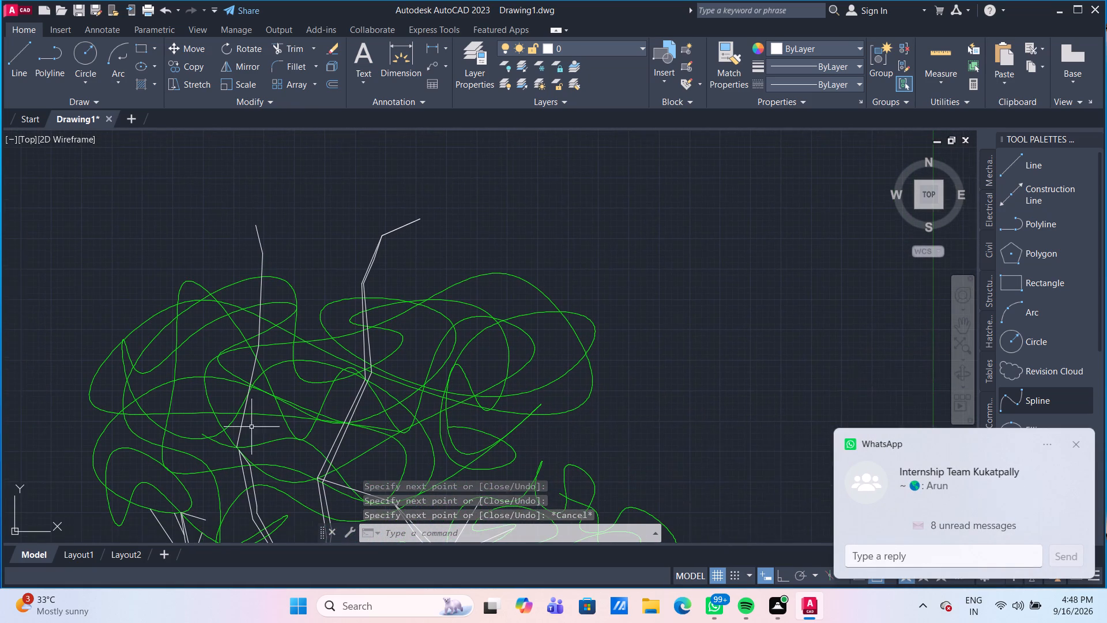
# Start a second edge beside the left branch at its bend inside the crown, with short connecting lines and an upward line about 576 units long.
pyautogui.moveTo(8, 59); pyautogui.dragTo(18, 66)
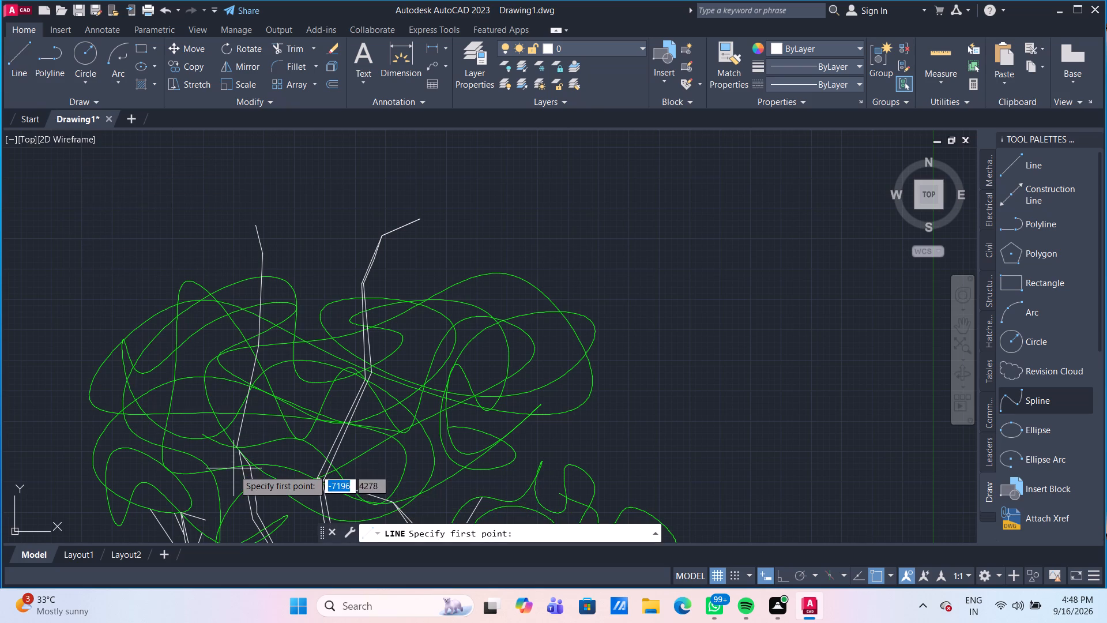
pyautogui.scroll(2, 234, 470)
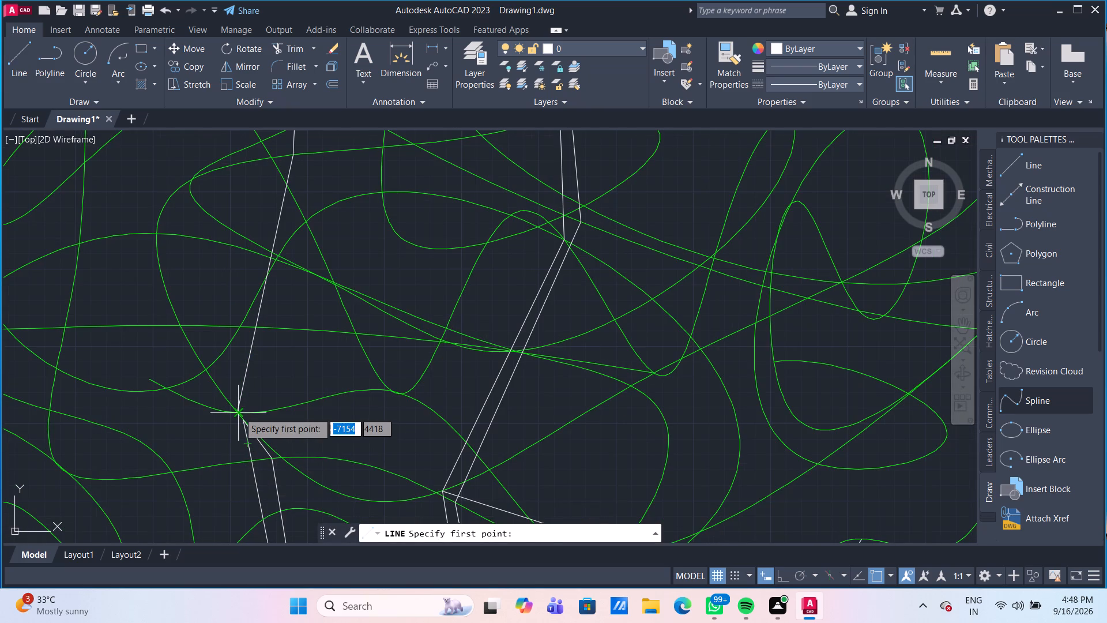
pyautogui.moveTo(239, 412); pyautogui.dragTo(242, 418)
pyautogui.click(249, 441)
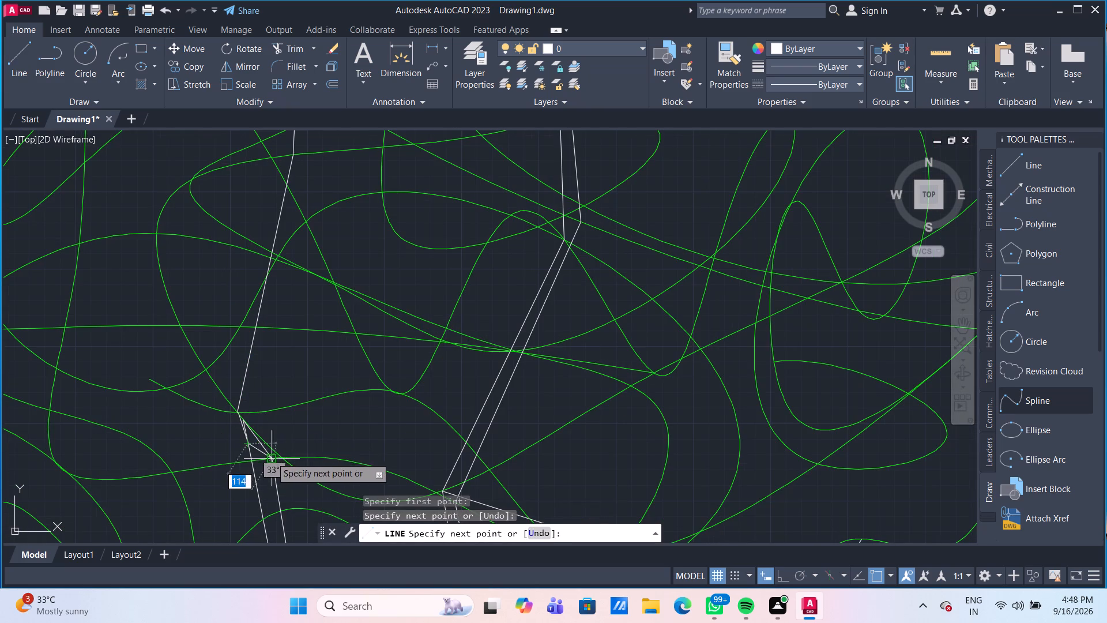
pyautogui.click(273, 459)
pyautogui.click(250, 406)
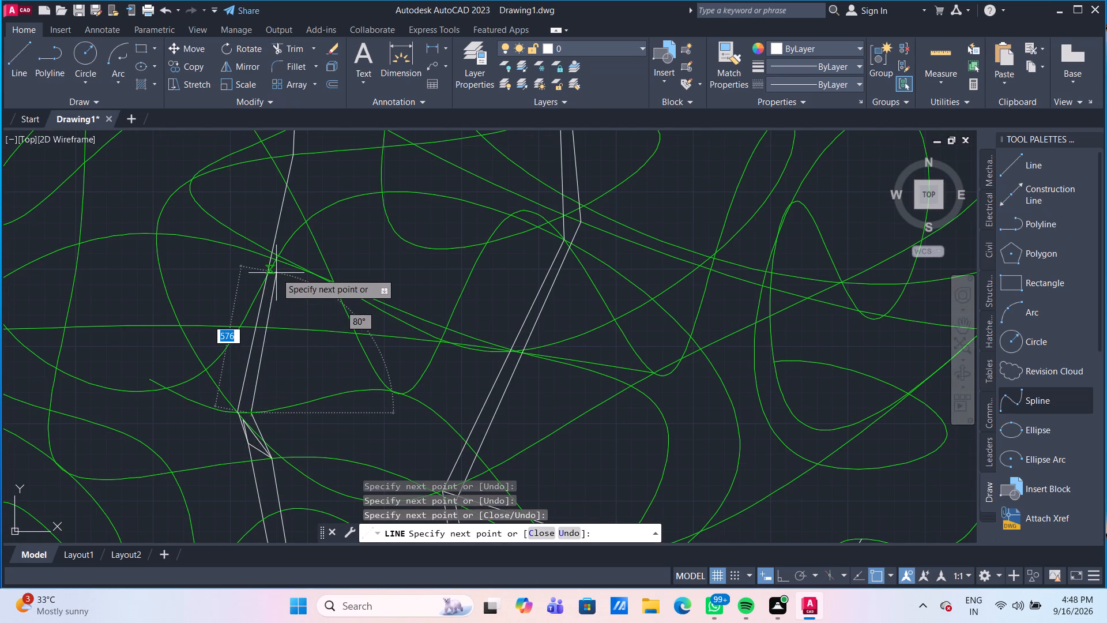
pyautogui.click(276, 273)
# Continue the left branch's second edge with two lines up through the crown to just below the foliage top, the first about 477 units long.
pyautogui.moveTo(293, 217); pyautogui.dragTo(229, 422, button='middle')
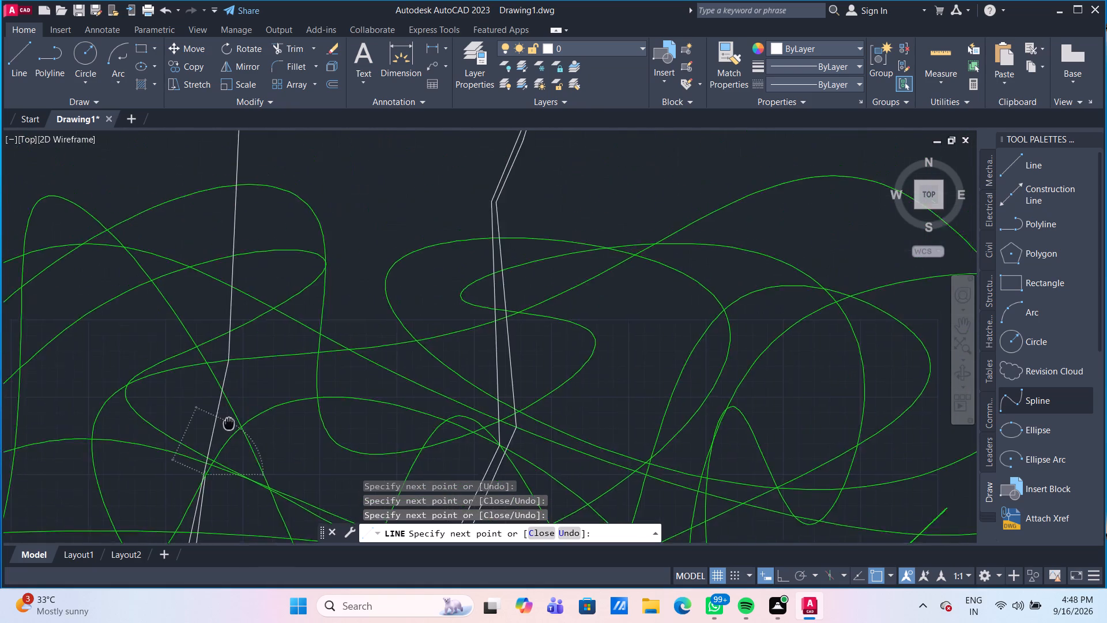
pyautogui.moveTo(229, 422); pyautogui.dragTo(213, 470, button='middle')
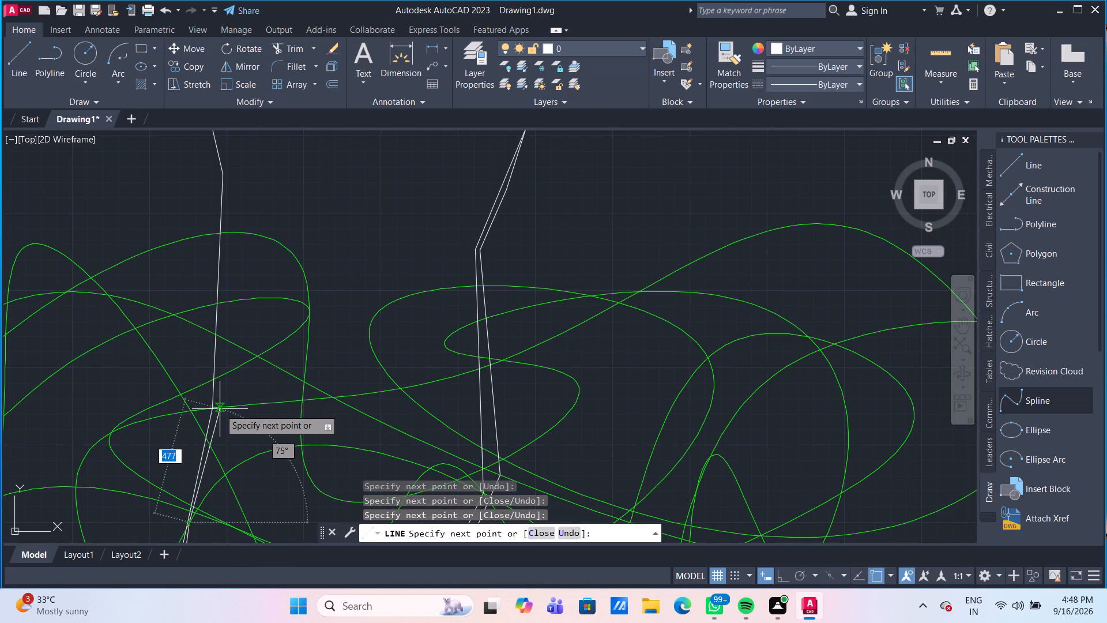
pyautogui.middleClick(220, 409)
pyautogui.click(220, 409)
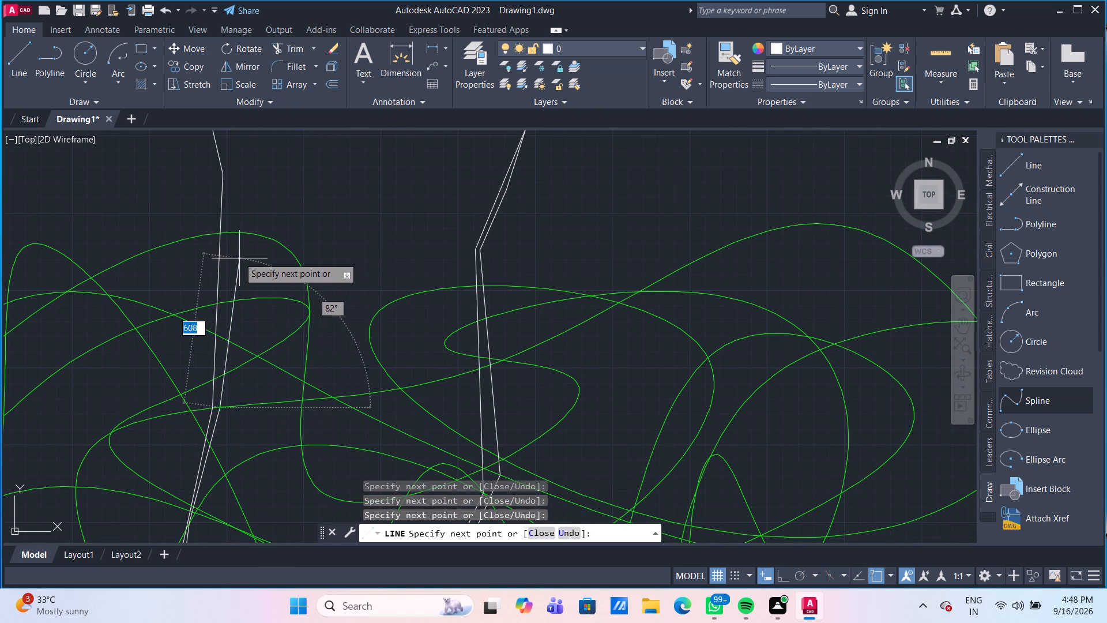
pyautogui.click(225, 261)
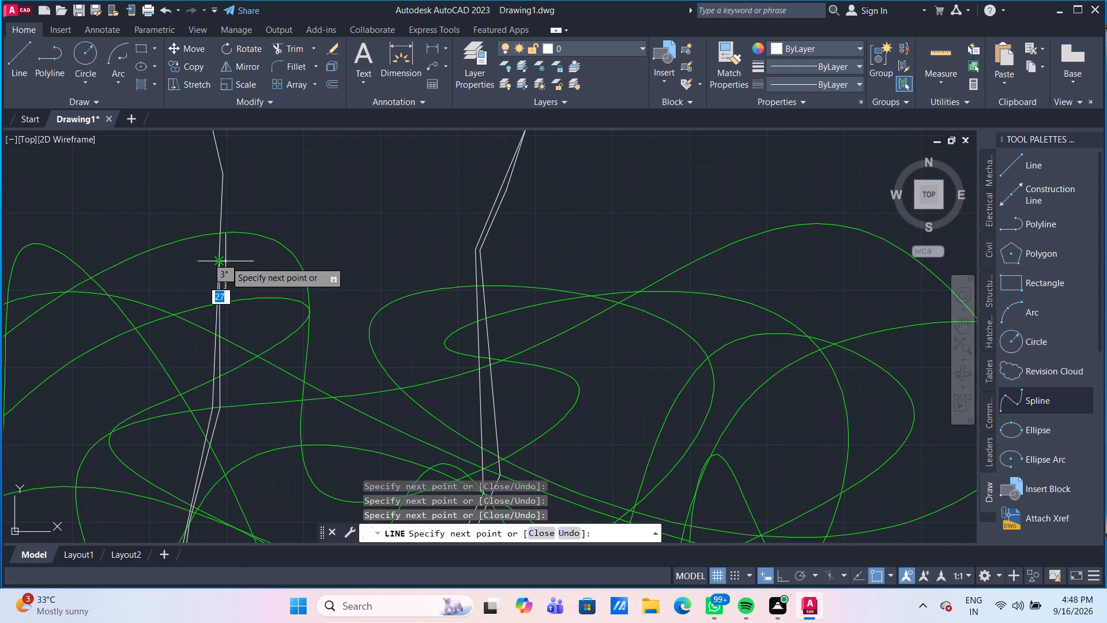
# Carry the left branch's second edge past its top bend to the tip, then add a short line about 81 units long slanting down from the tip.
pyautogui.scroll(-1, 243, 197)
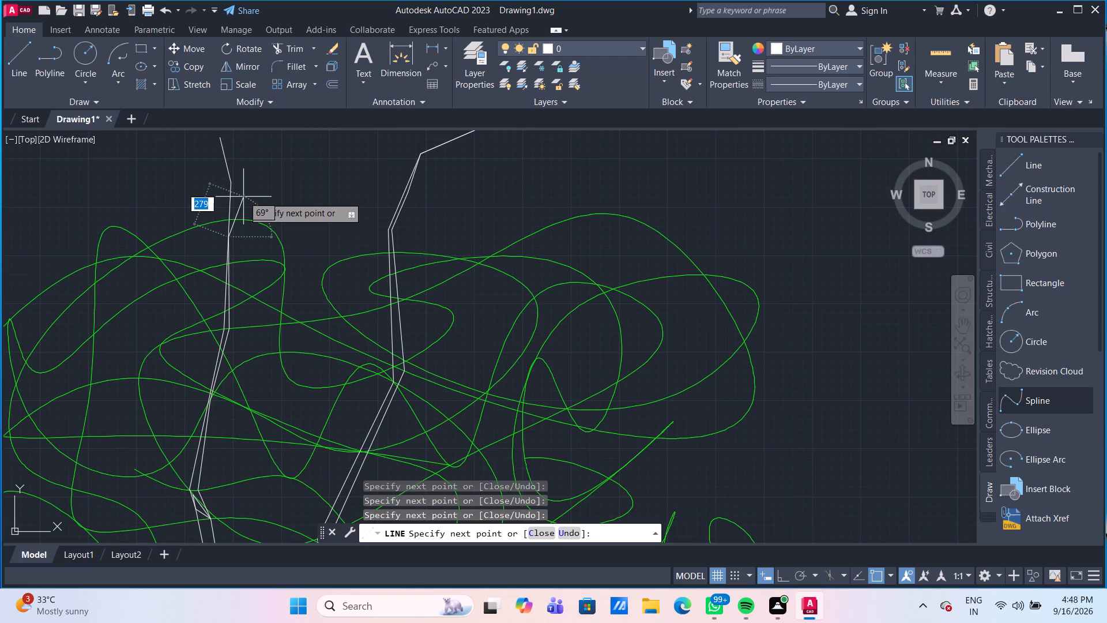
pyautogui.moveTo(243, 197); pyautogui.dragTo(233, 377, button='middle')
pyautogui.scroll(3, 229, 370)
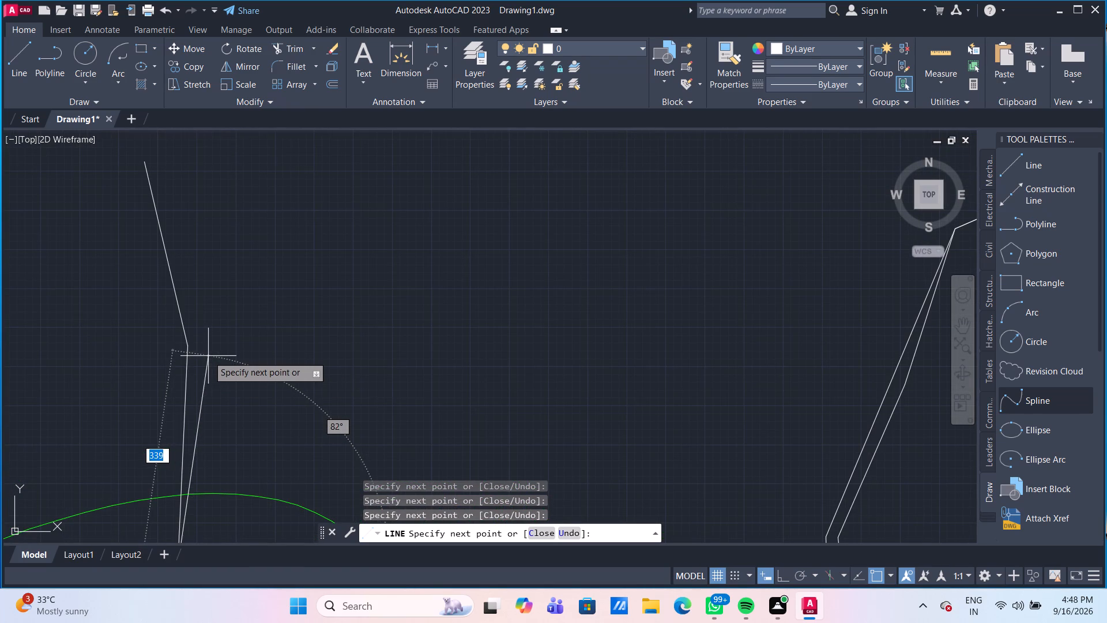
pyautogui.click(199, 344)
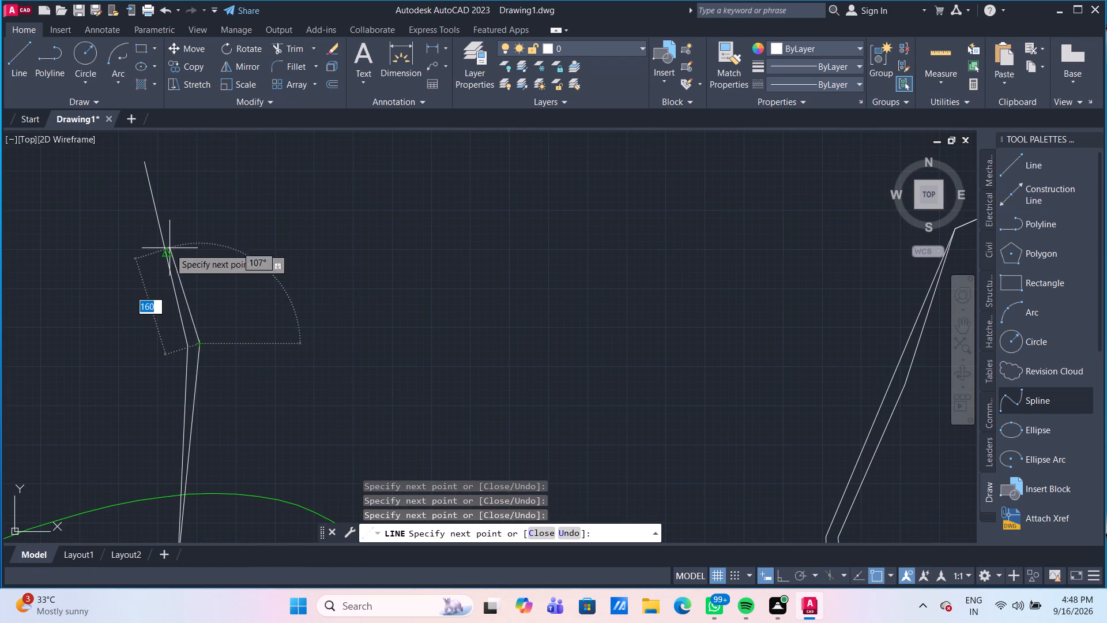
pyautogui.scroll(1, 183, 280)
pyautogui.moveTo(183, 280); pyautogui.dragTo(210, 387, button='middle')
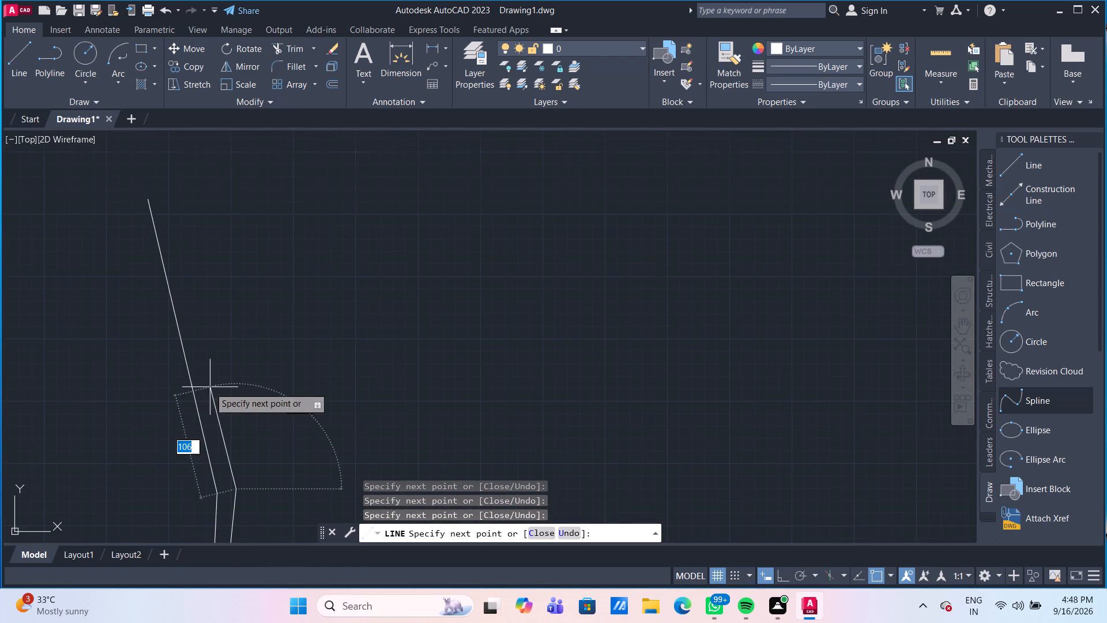
pyautogui.click(202, 384)
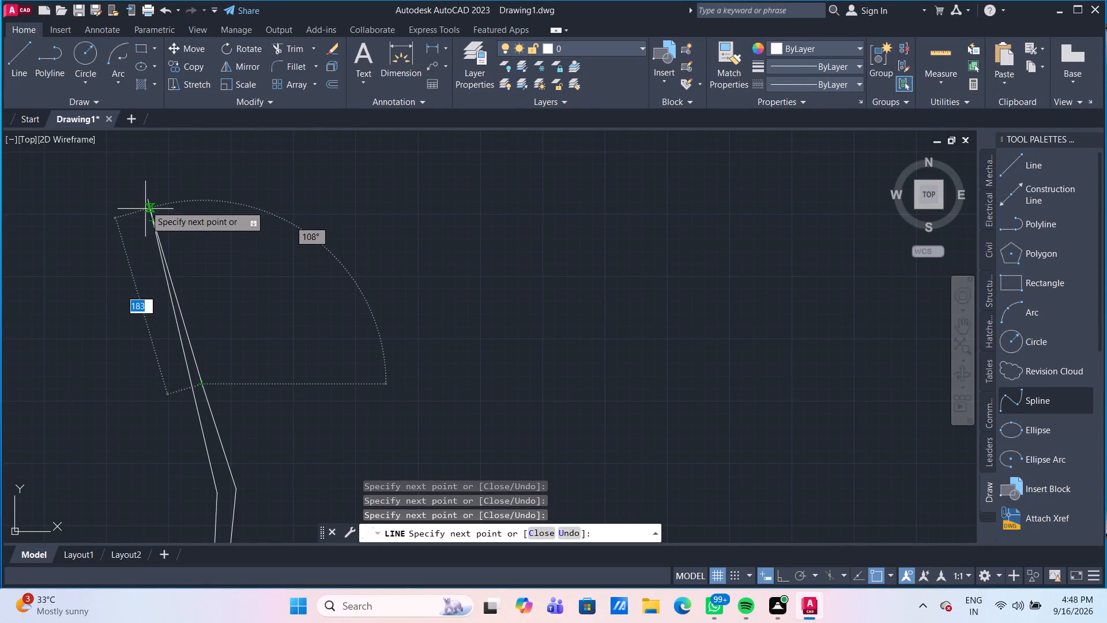
pyautogui.click(149, 200)
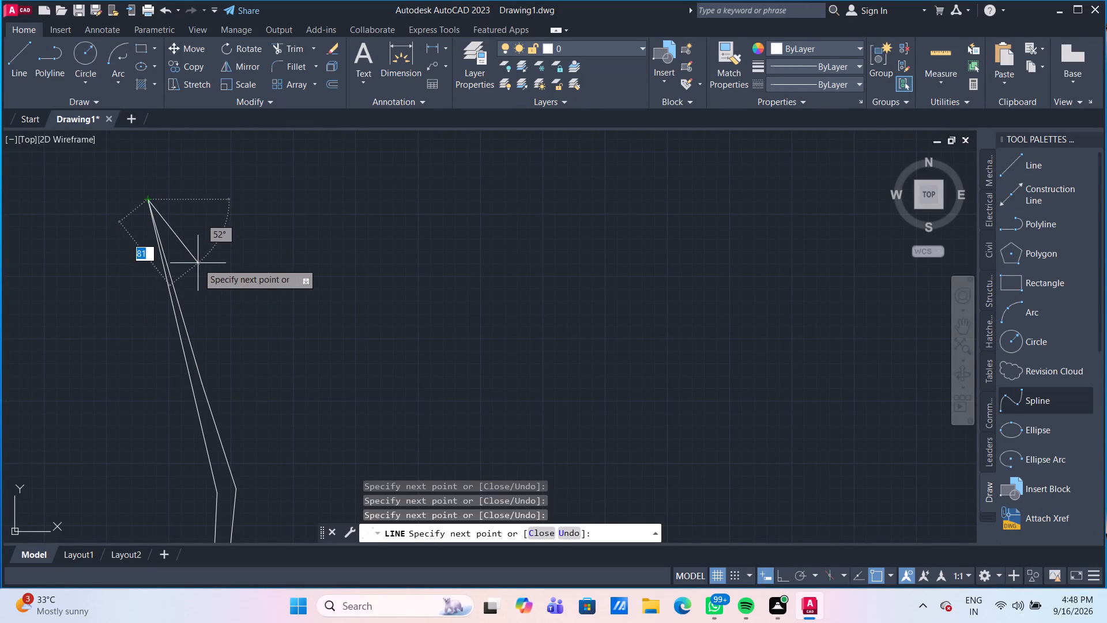
pyautogui.click(198, 263)
pyautogui.press('Escape')
# Draw a triangle of three lines from the right branch's outer tip, with its outer side about 1021 units long.
pyautogui.scroll(-3, 263, 259)
pyautogui.moveTo(278, 271); pyautogui.dragTo(310, 404, button='middle')
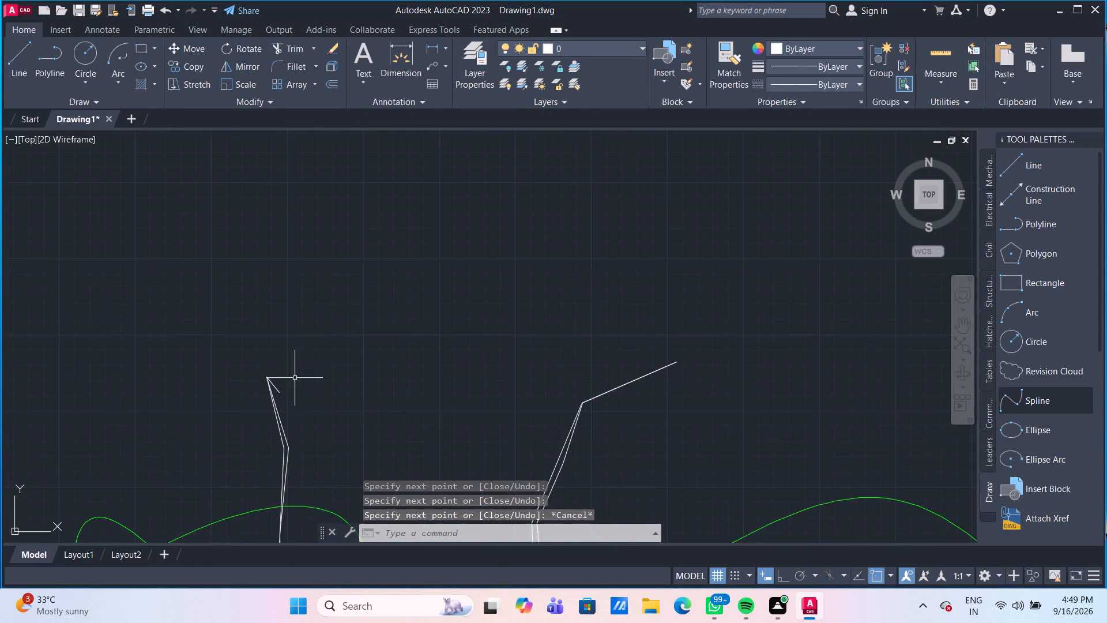
pyautogui.scroll(-2, 287, 364)
pyautogui.scroll(-1, 337, 404)
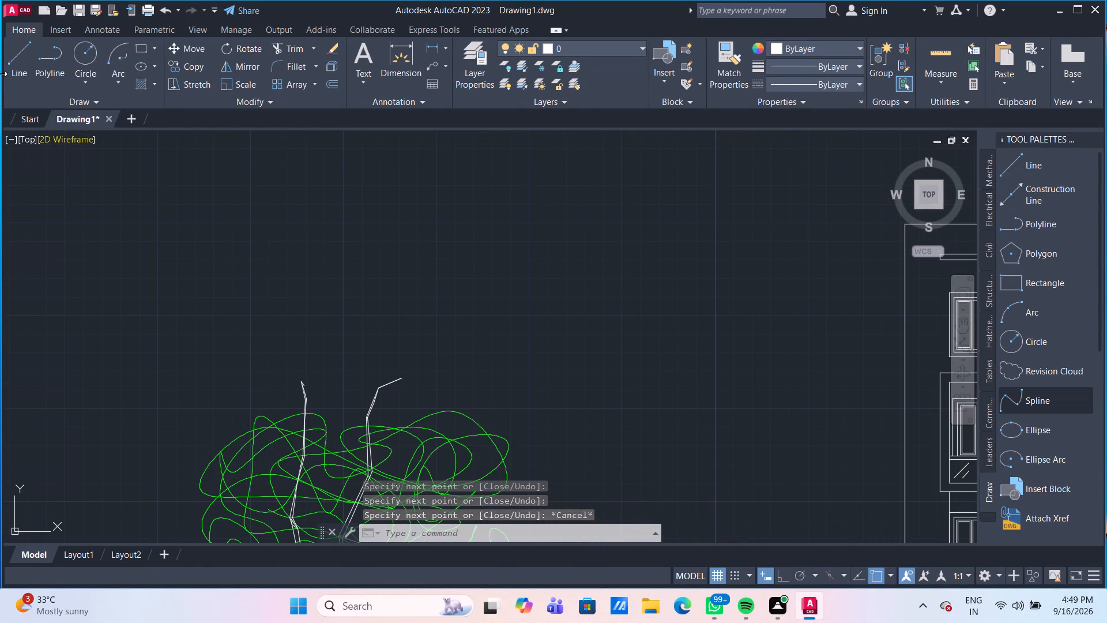
pyautogui.click(24, 56)
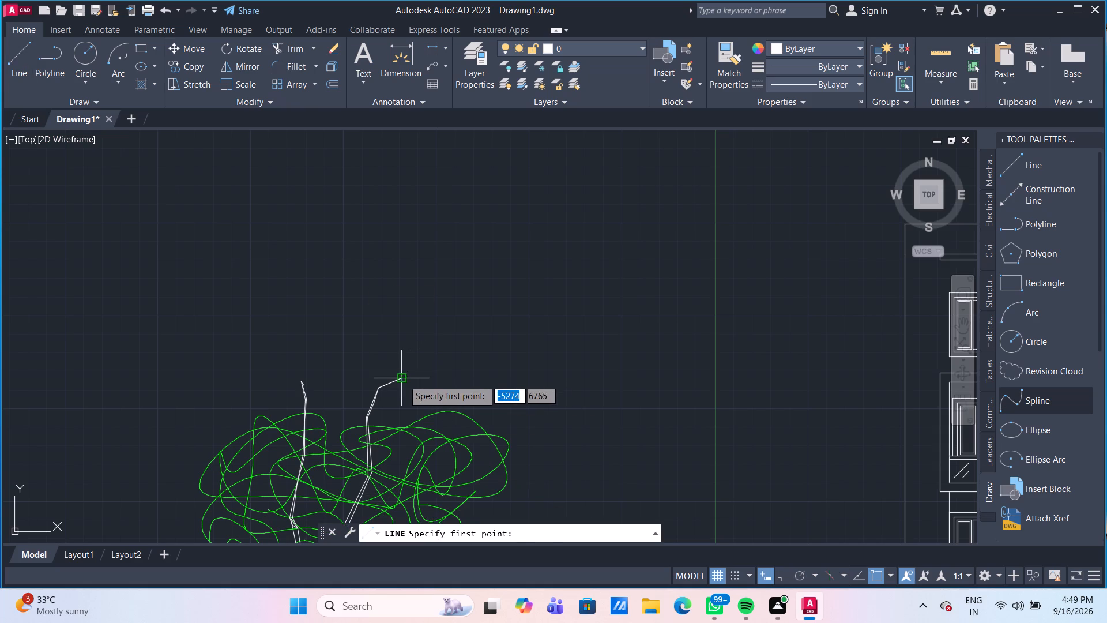
pyautogui.moveTo(403, 380); pyautogui.dragTo(409, 398)
pyautogui.click(403, 410)
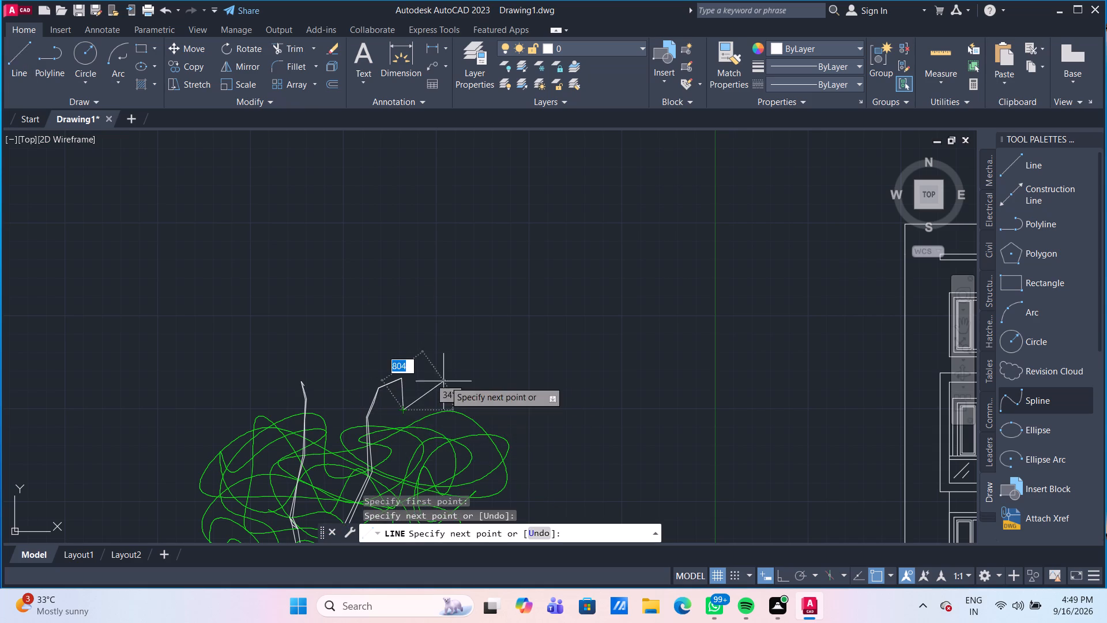
pyautogui.click(446, 367)
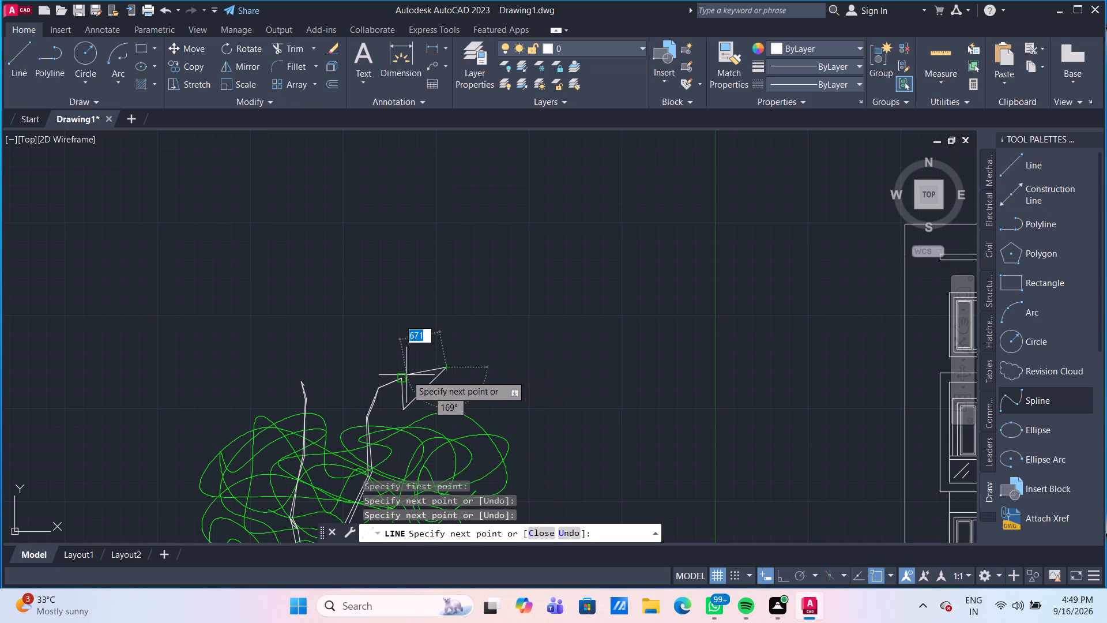
pyautogui.click(400, 376)
# Add two more narrow triangles from the right branch's tip, one pointing up and to the right, the other to the left.
pyautogui.click(441, 333)
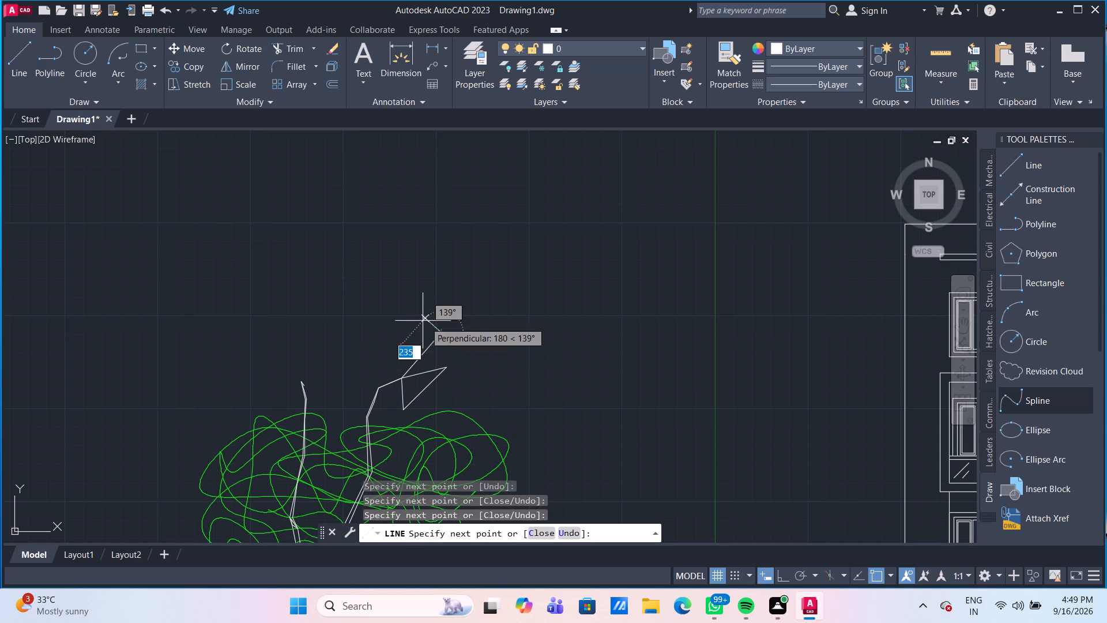
pyautogui.click(416, 317)
pyautogui.click(402, 373)
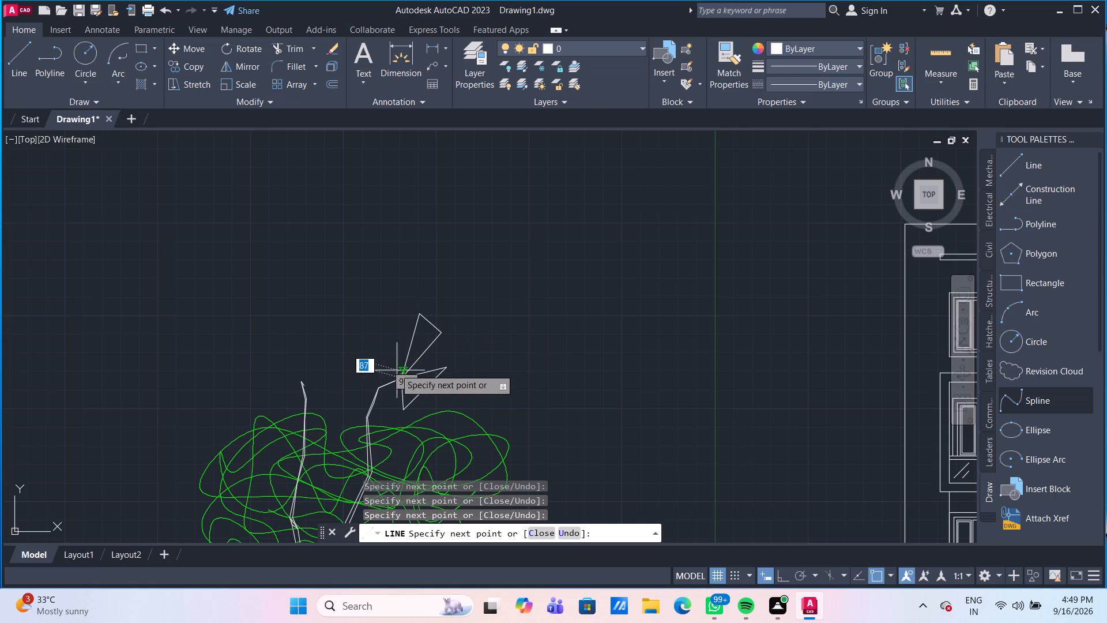
pyautogui.click(385, 358)
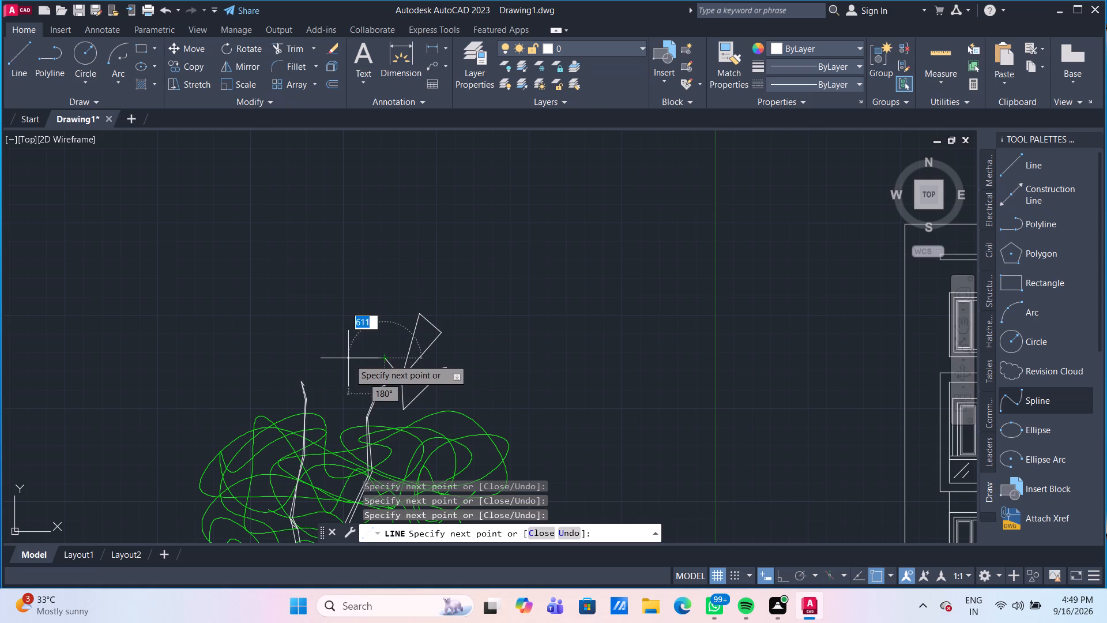
pyautogui.click(350, 359)
pyautogui.click(403, 378)
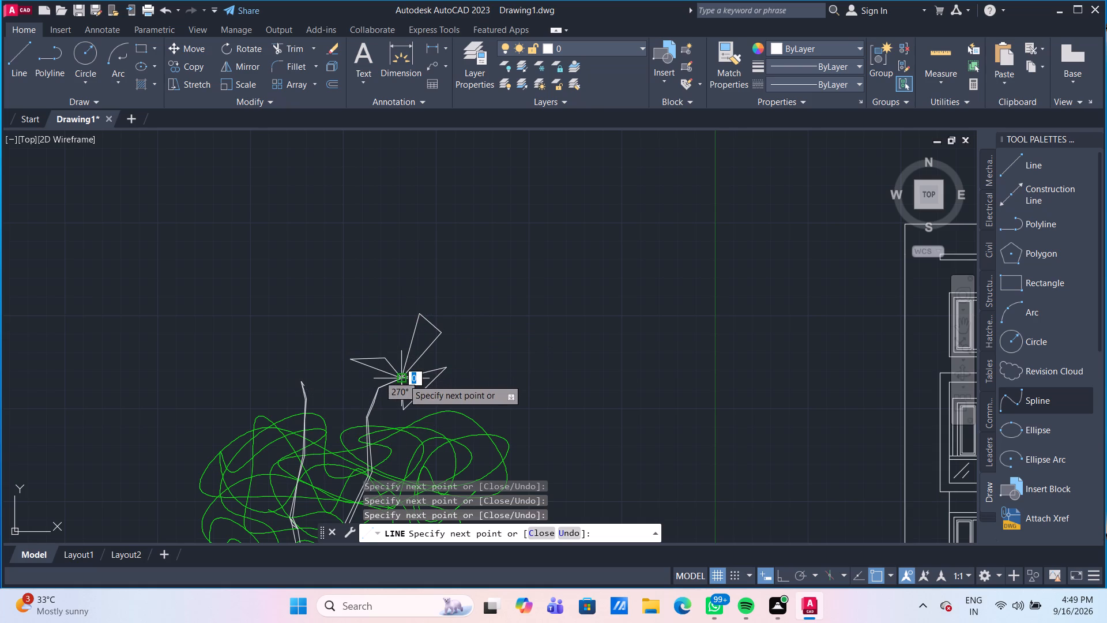
pyautogui.press('Escape')
# Delete the outer closing sides of the three triangles, leaving six single twigs radiating from the right branch's tip.
pyautogui.click(430, 390)
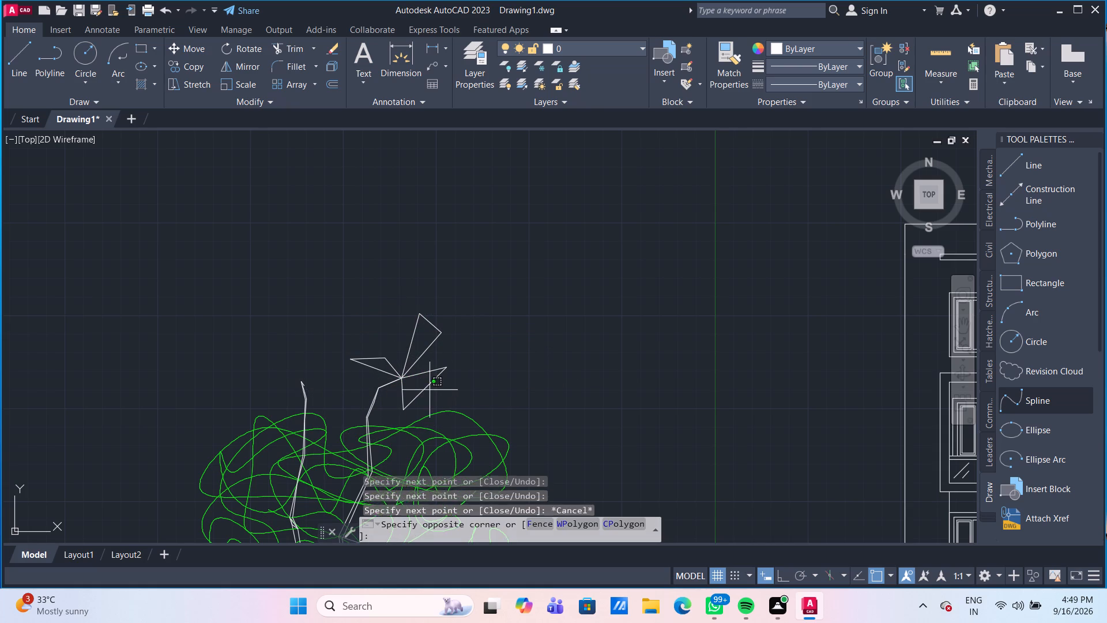
pyautogui.click(420, 395)
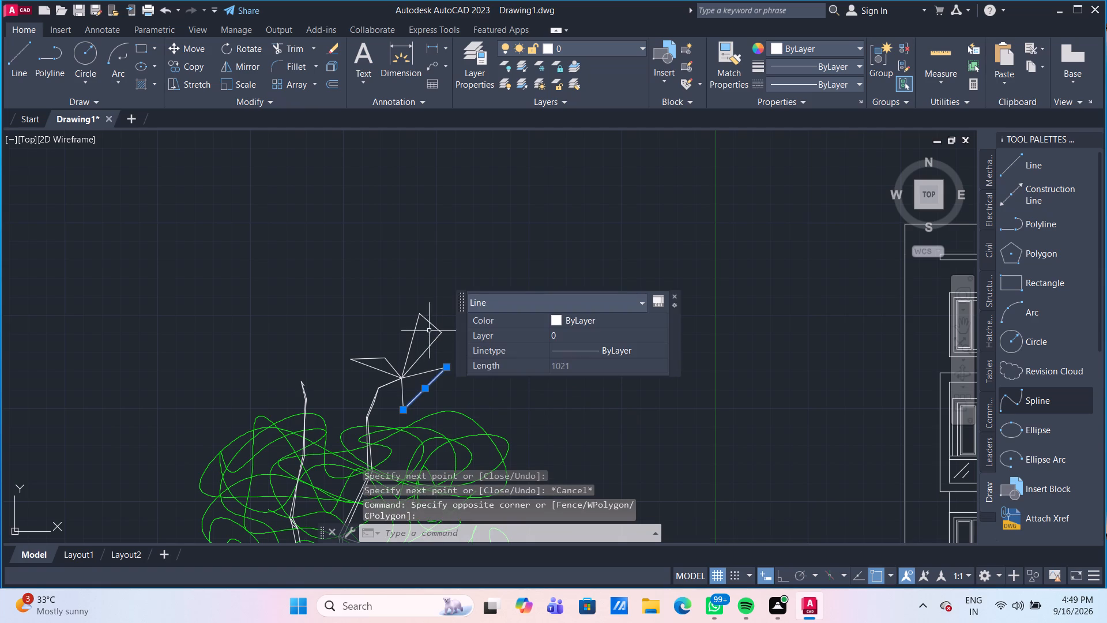
pyautogui.click(432, 325)
pyautogui.click(372, 359)
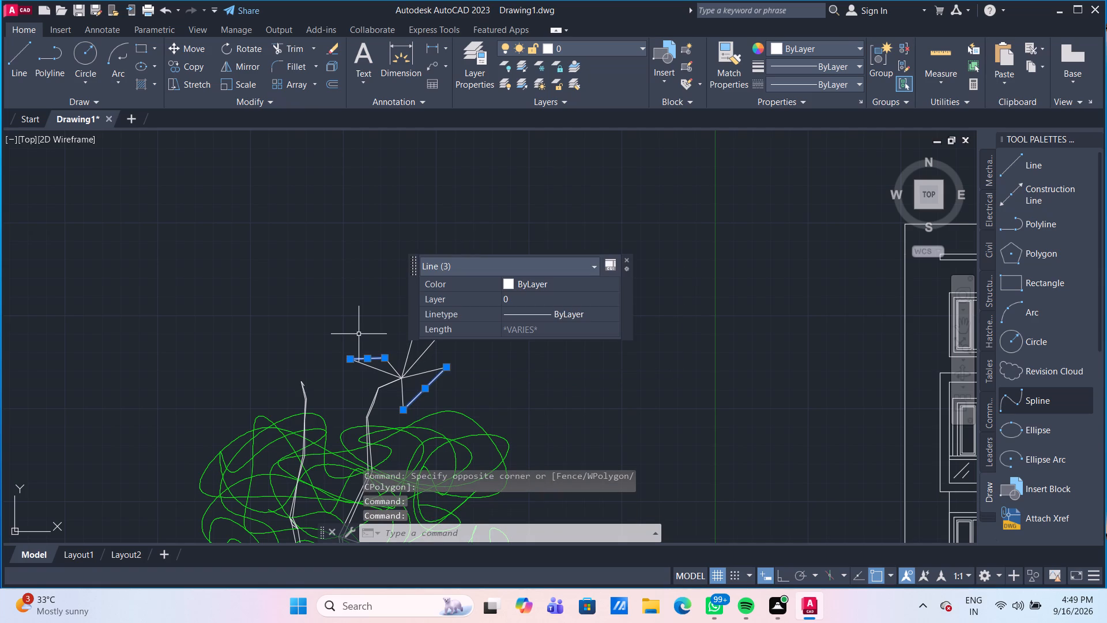
pyautogui.press('Delete')
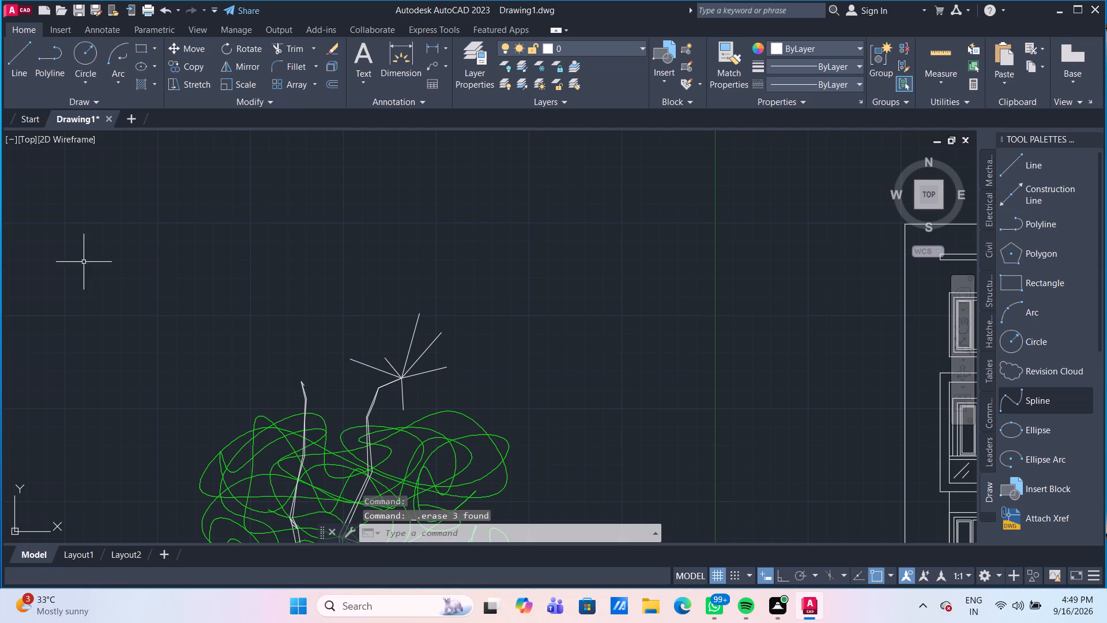
# Draw a narrow triangle of three connected lines extending left from the left branch's tip.
pyautogui.click(16, 70)
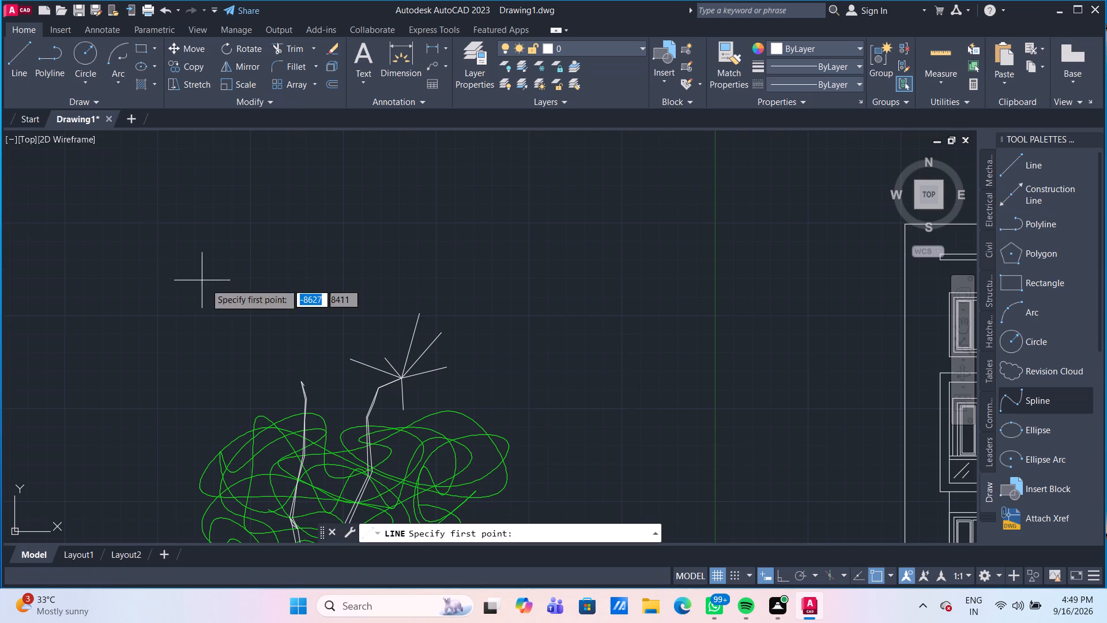
pyautogui.scroll(2, 241, 349)
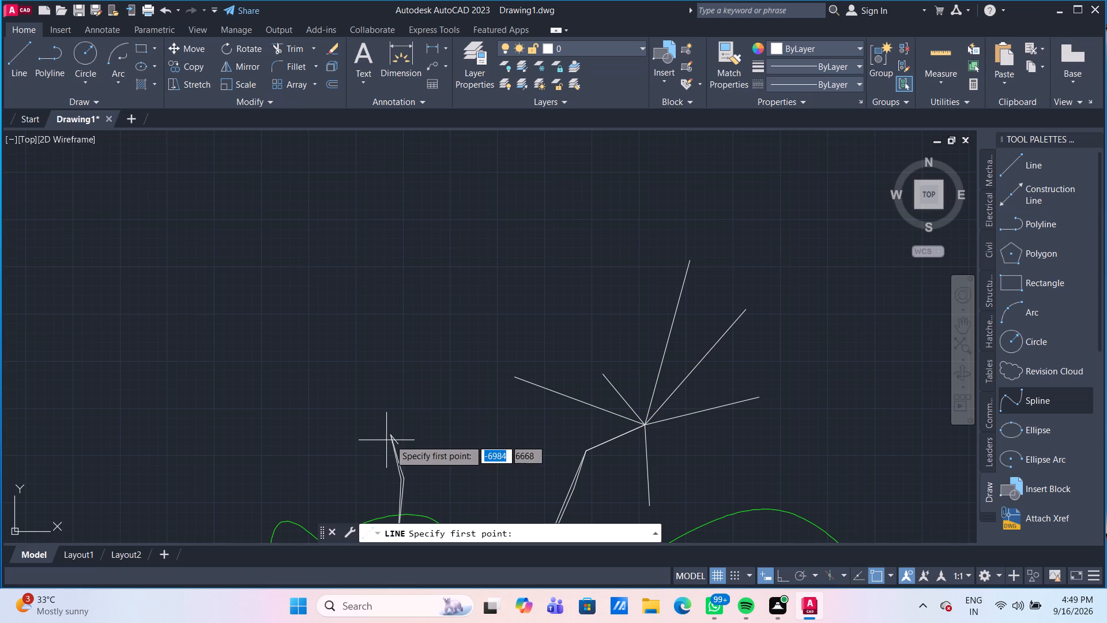
pyautogui.click(391, 434)
pyautogui.click(325, 453)
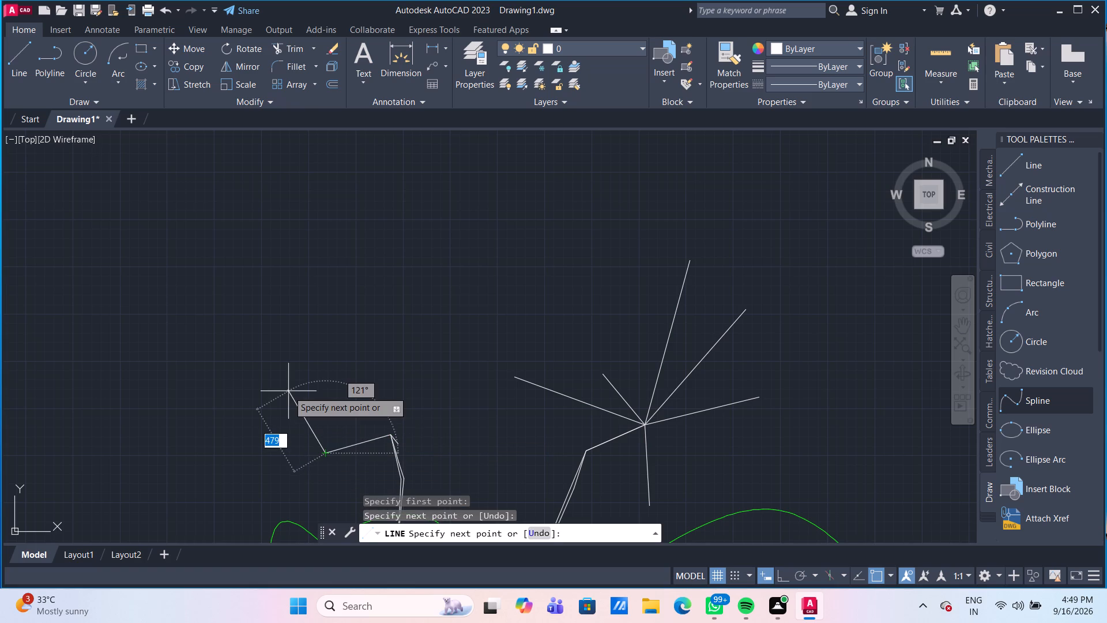
pyautogui.moveTo(282, 434); pyautogui.dragTo(291, 435)
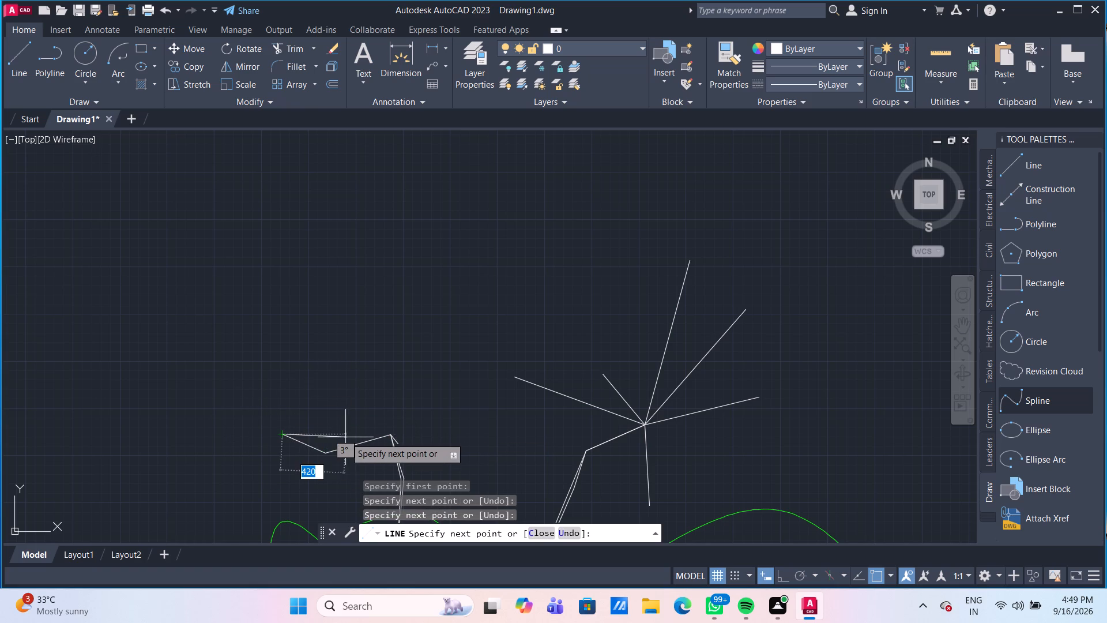
pyautogui.click(389, 438)
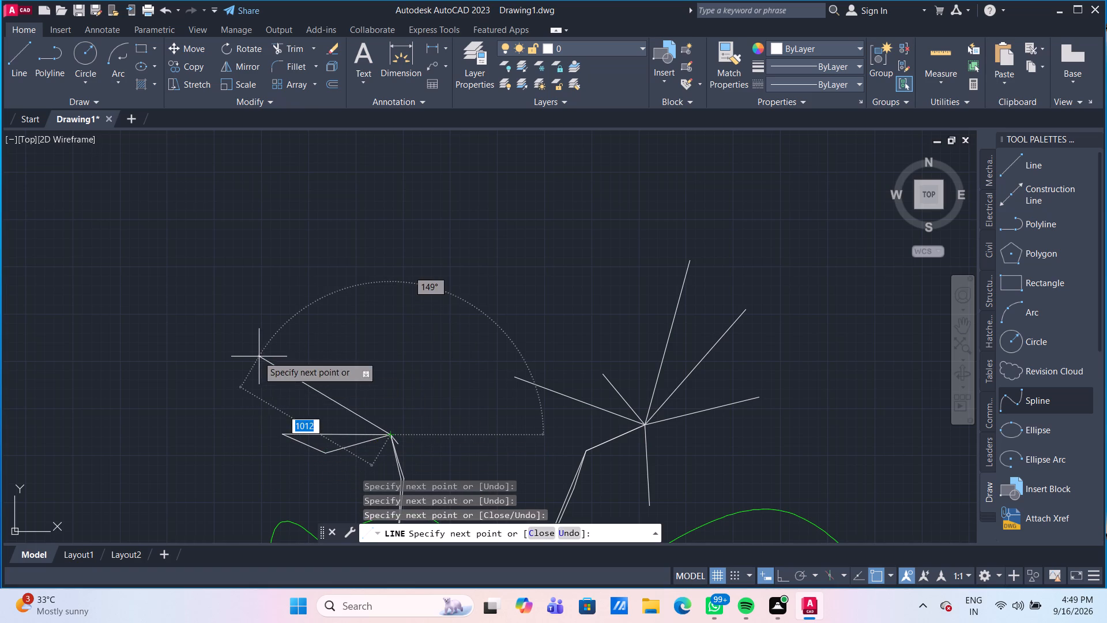
# Draw a narrow triangle of connected lines pointing up and to the left from the left branch's tip.
pyautogui.click(276, 368)
pyautogui.moveTo(296, 336); pyautogui.dragTo(304, 344)
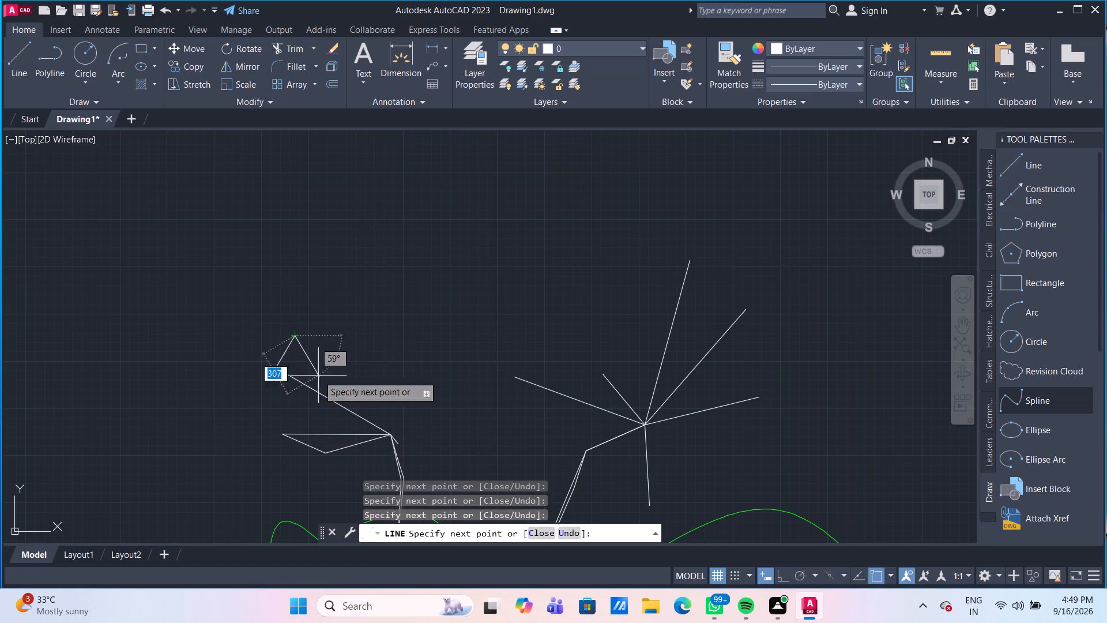
pyautogui.click(390, 437)
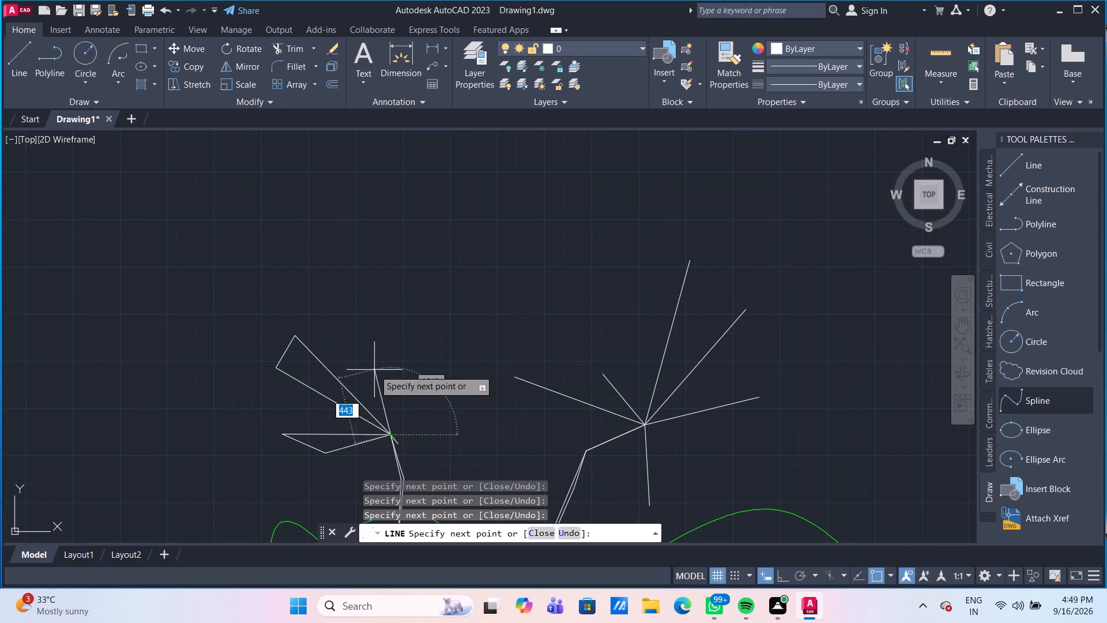
# Continue the connected lines with a short stem and a narrow four-sided twig outline pointing upward from the left branch's tip.
pyautogui.click(360, 367)
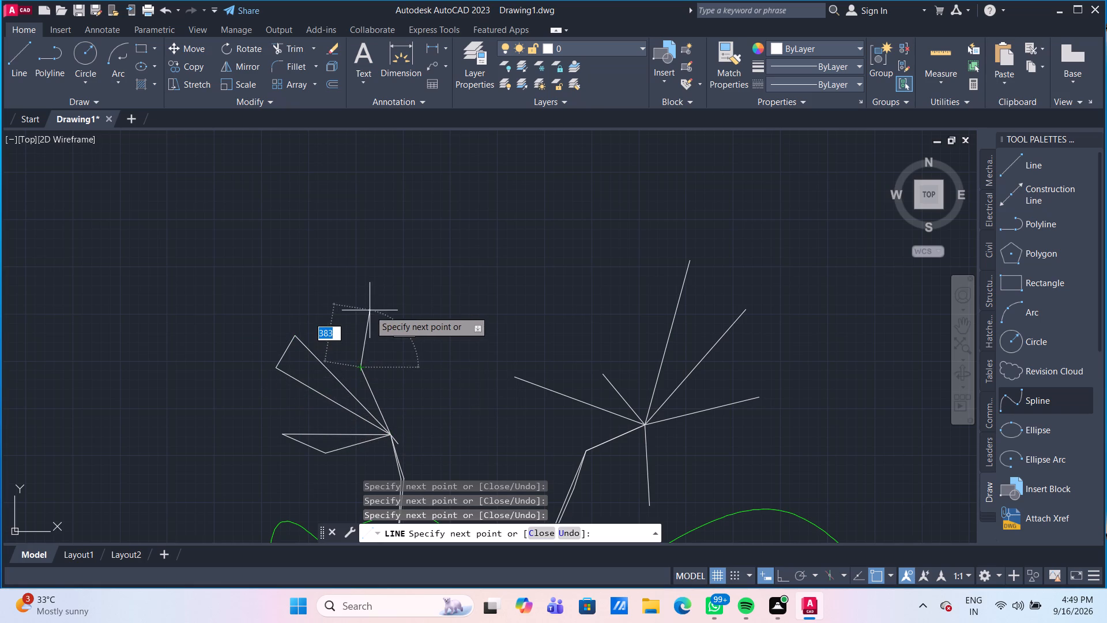
pyautogui.click(370, 310)
pyautogui.moveTo(389, 332); pyautogui.dragTo(392, 335)
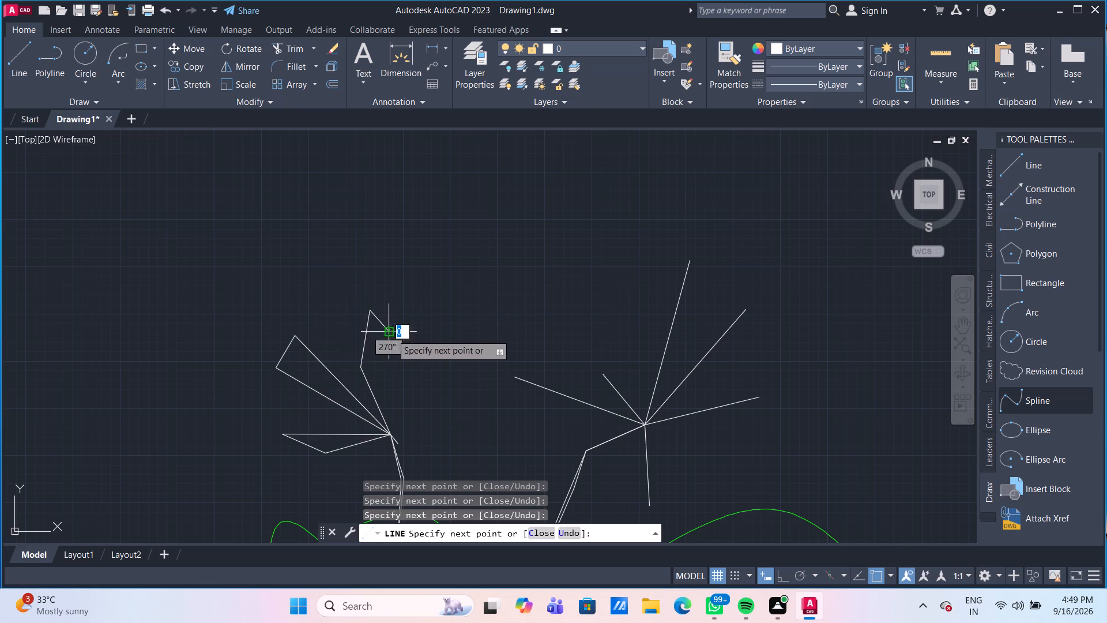
pyautogui.moveTo(392, 335); pyautogui.dragTo(391, 361)
pyautogui.click(379, 397)
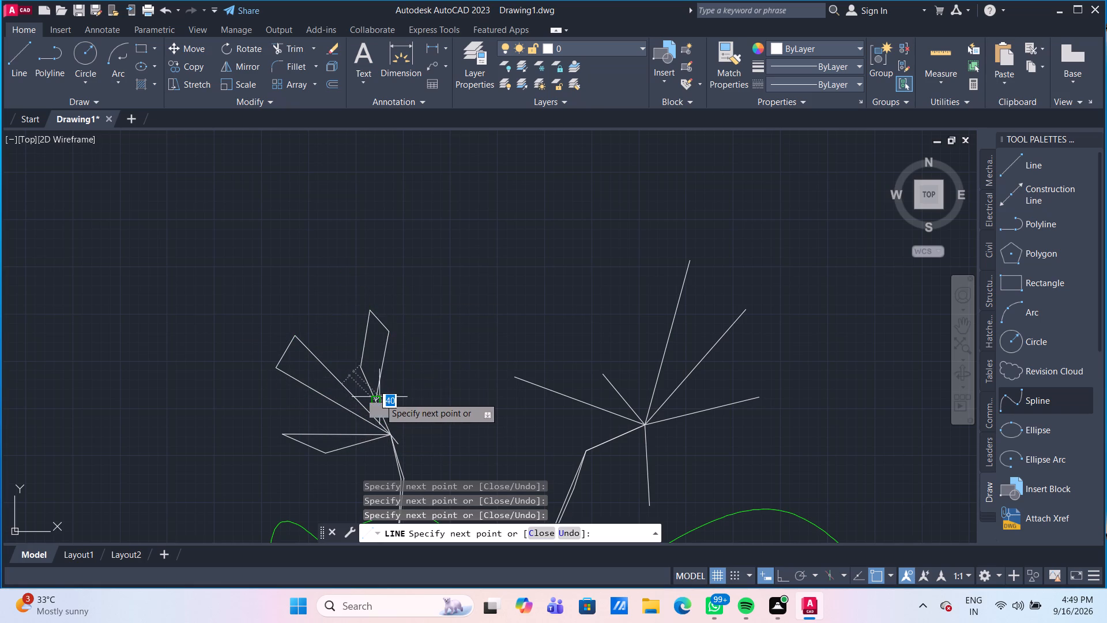
# Add a twig outline on the right of the left branch, closing at its tip, plus one short single twig, and end the line.
pyautogui.click(411, 356)
pyautogui.click(445, 394)
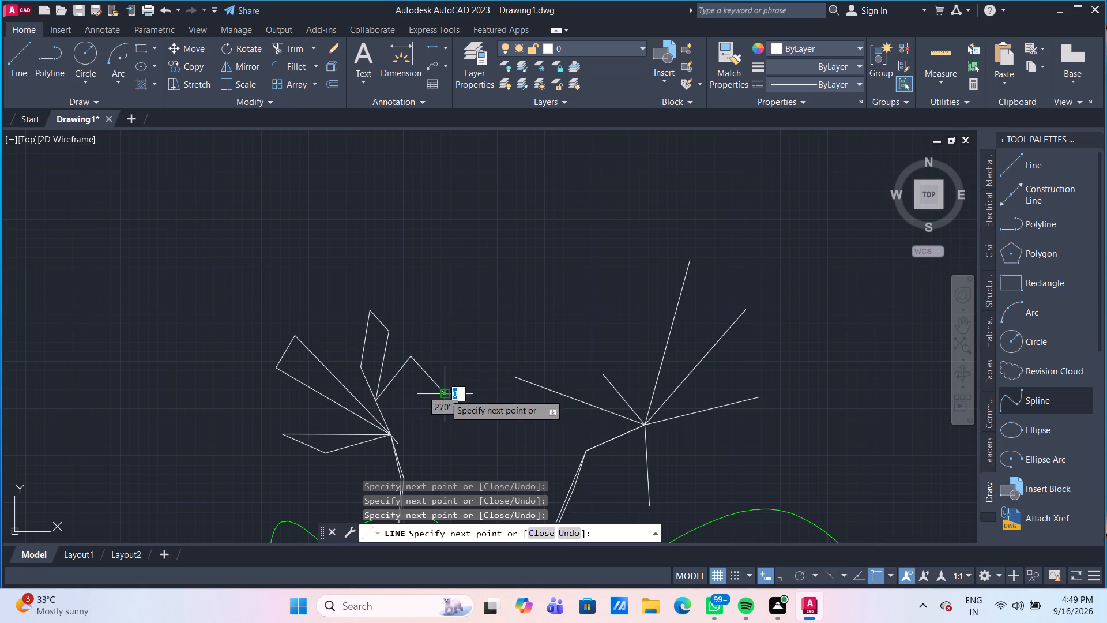
pyautogui.moveTo(405, 393); pyautogui.dragTo(397, 409)
pyautogui.click(389, 433)
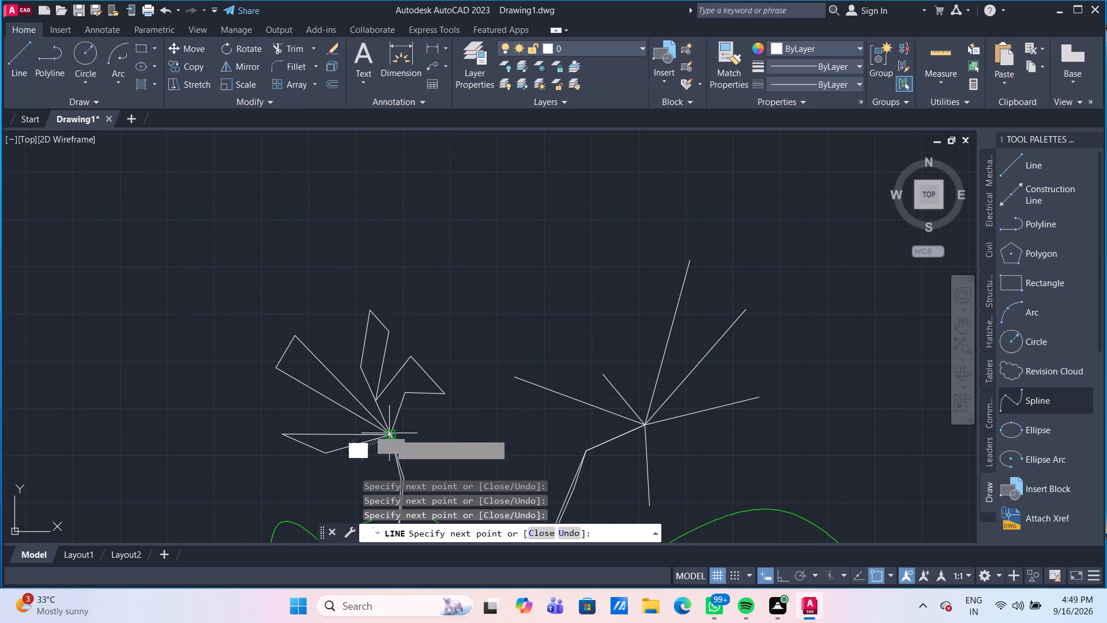
pyautogui.click(440, 421)
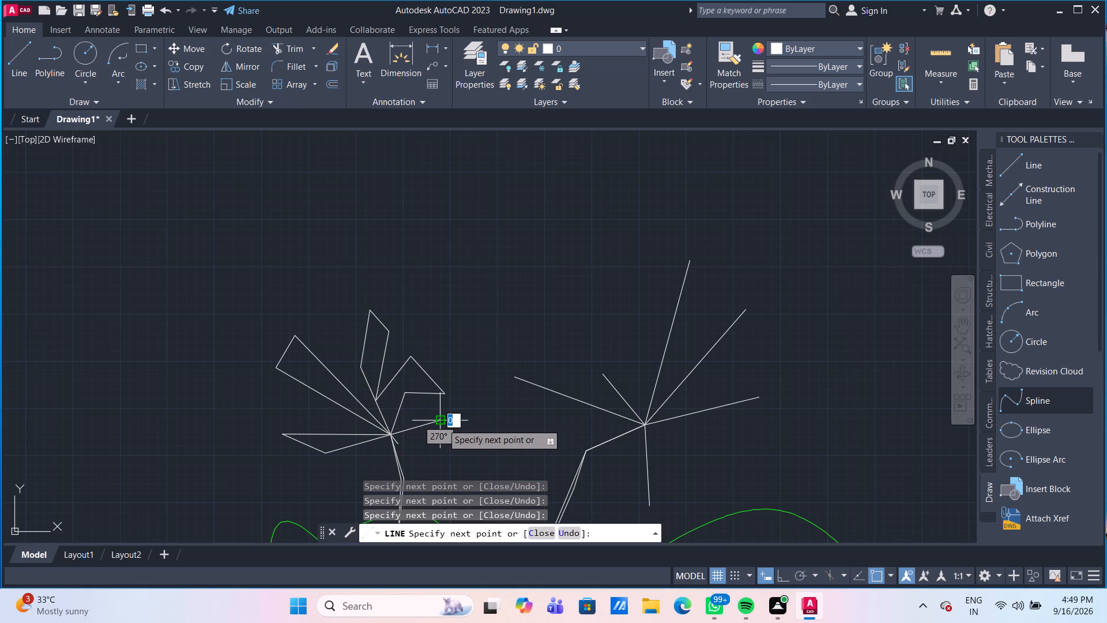
pyautogui.press('Escape')
# Delete five lines from the left branch's twig outlines: the four outer closing sides and the upward outline's right side.
pyautogui.click(424, 370)
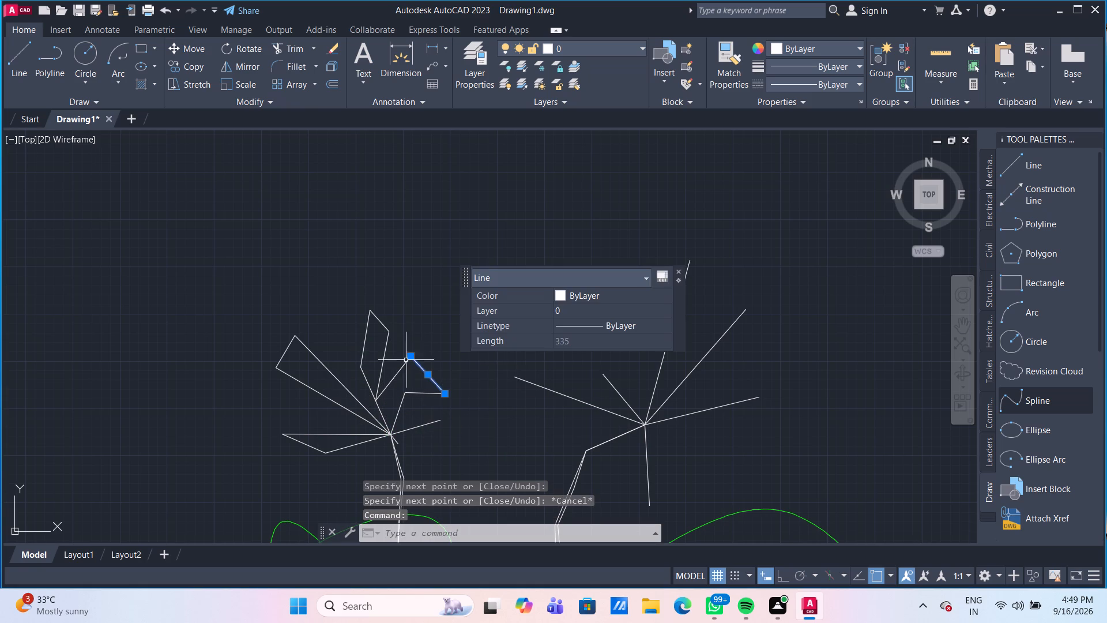
pyautogui.click(376, 321)
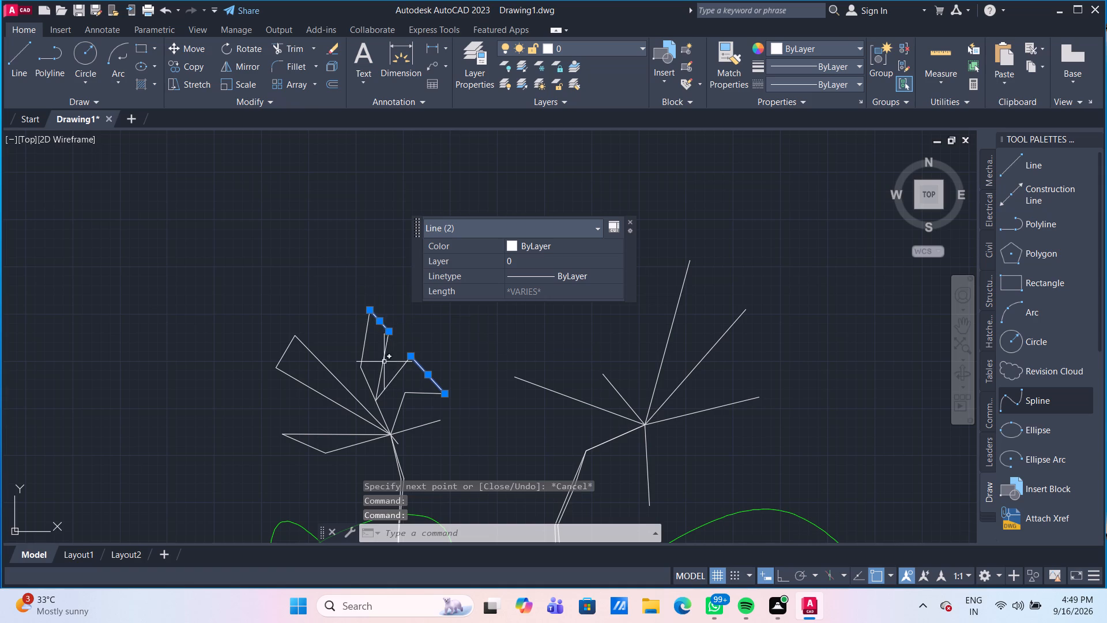
pyautogui.click(384, 362)
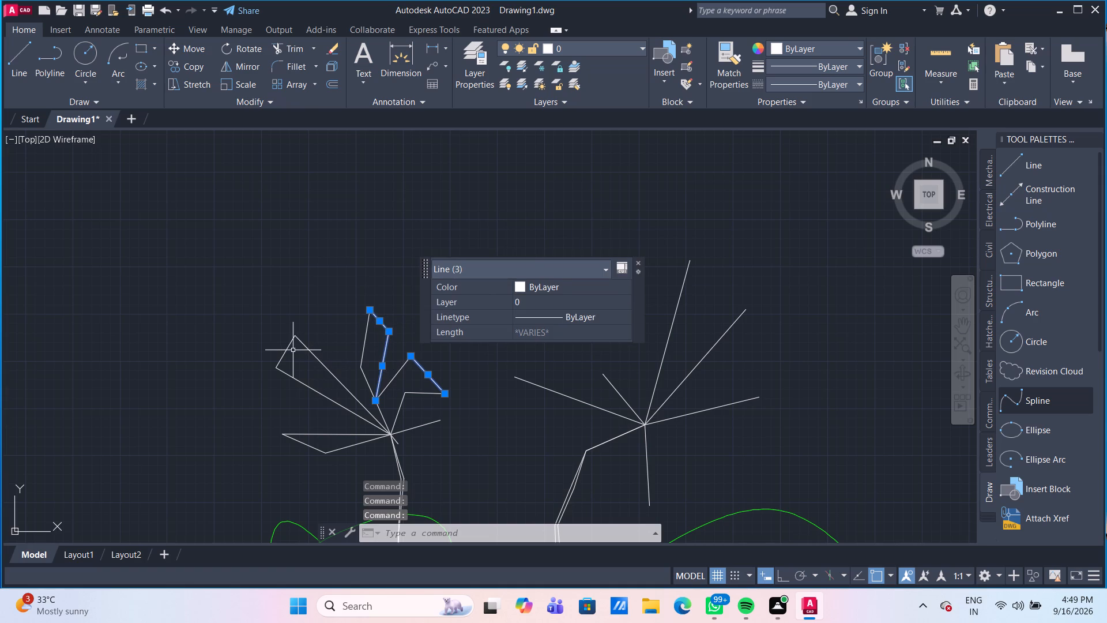
pyautogui.click(286, 346)
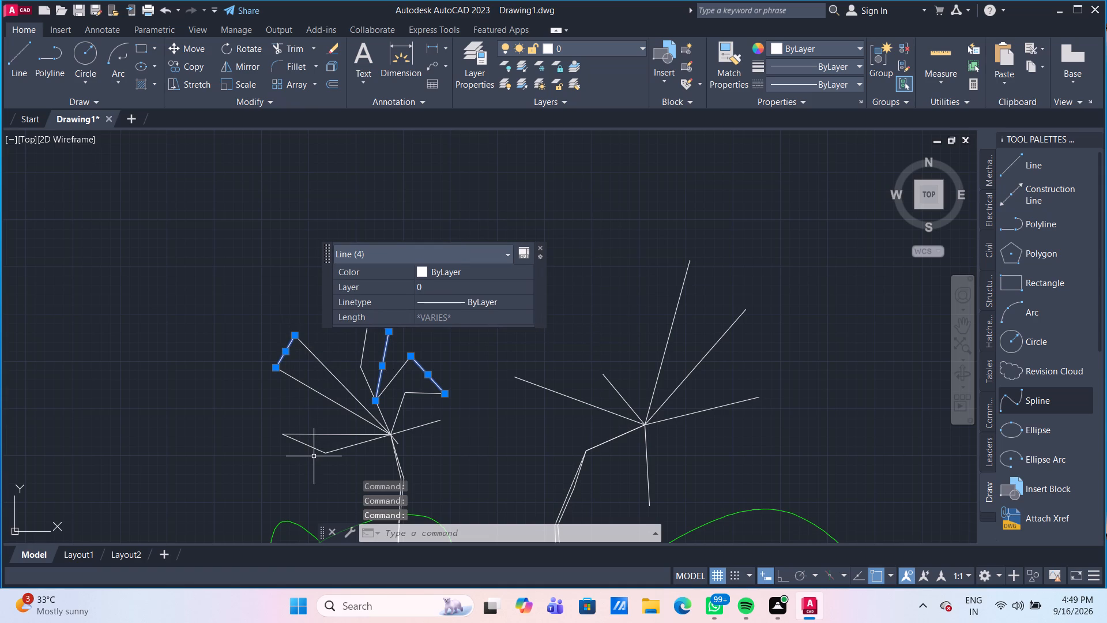
pyautogui.click(307, 449)
pyautogui.click(308, 448)
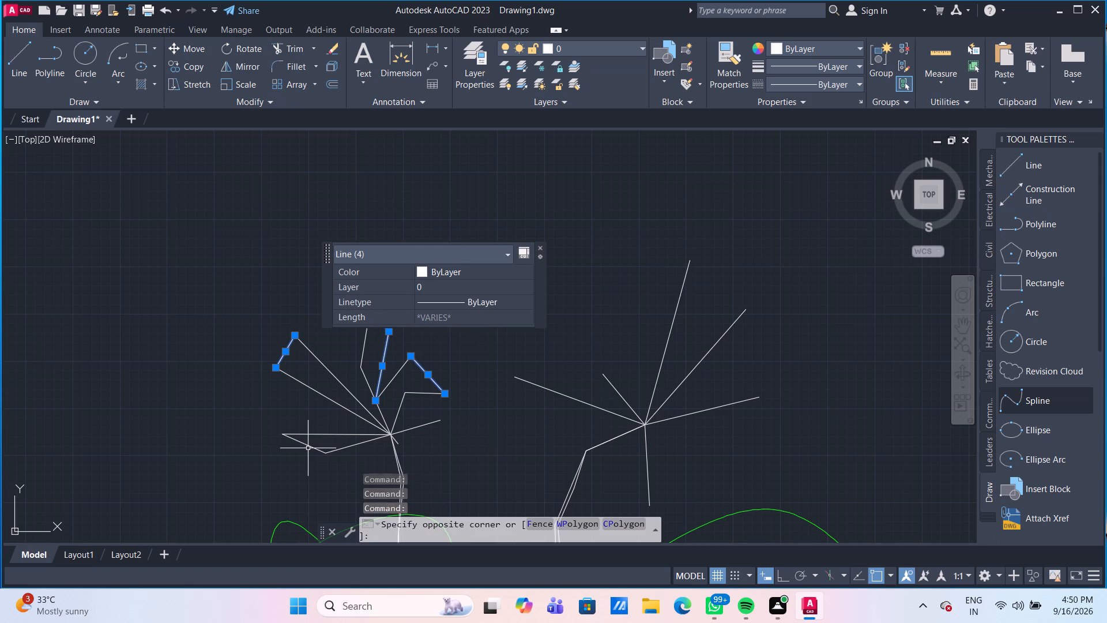
pyautogui.click(303, 444)
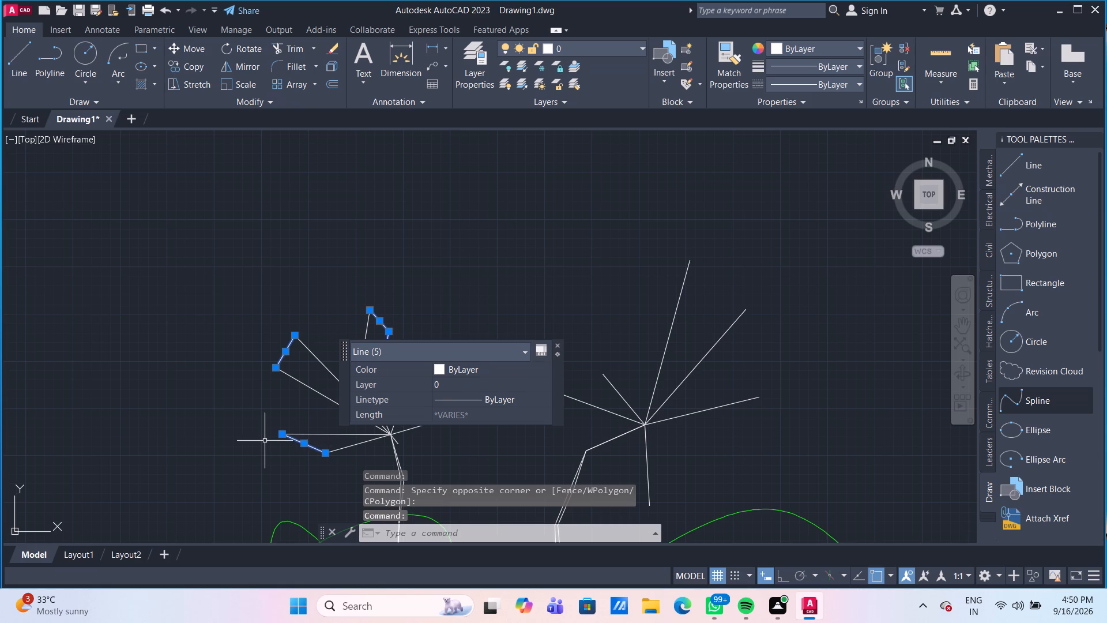
pyautogui.press('Delete')
# Examine the whole tree beside the building elevation, checking the branches and twigs above the green crown.
pyautogui.scroll(-3, 391, 444)
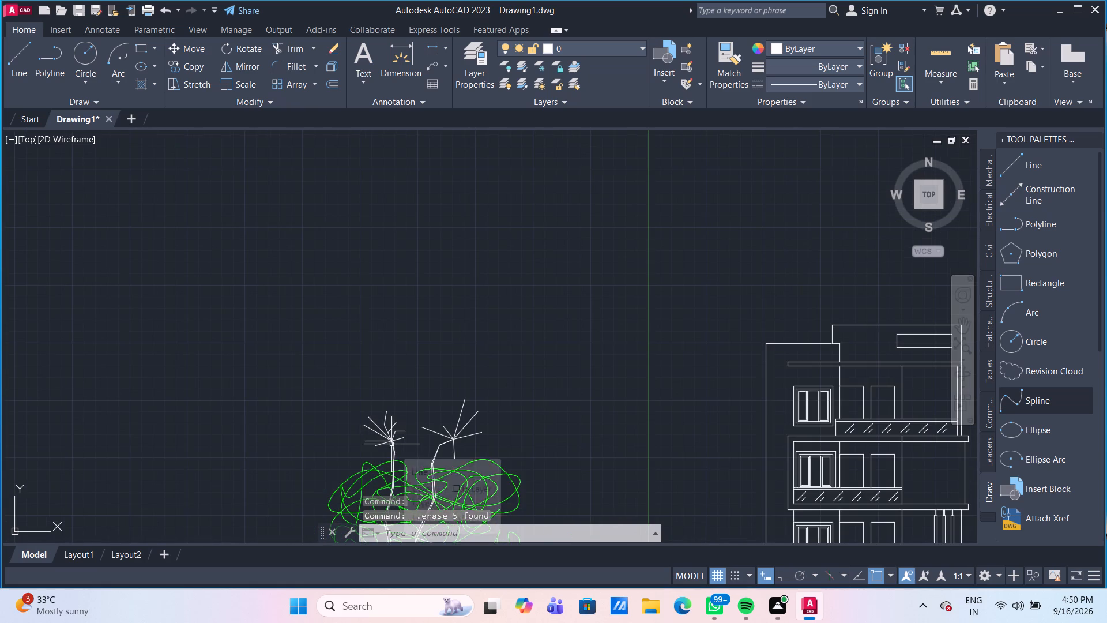
pyautogui.moveTo(537, 485); pyautogui.dragTo(529, 472, button='middle')
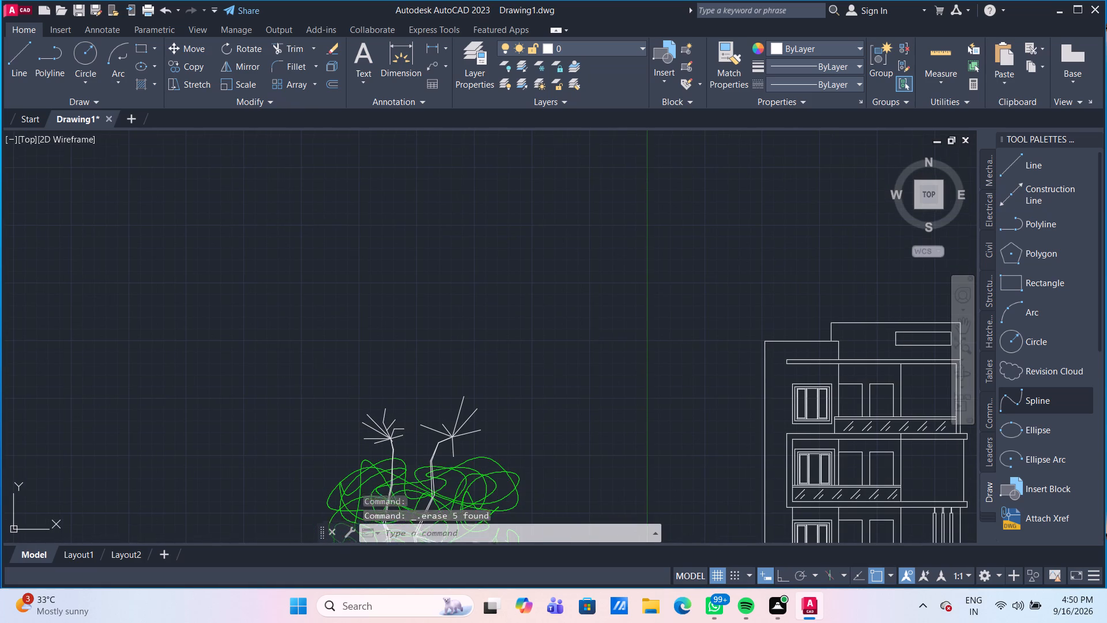
pyautogui.moveTo(529, 472); pyautogui.dragTo(458, 397, button='middle')
pyautogui.scroll(-3, 451, 388)
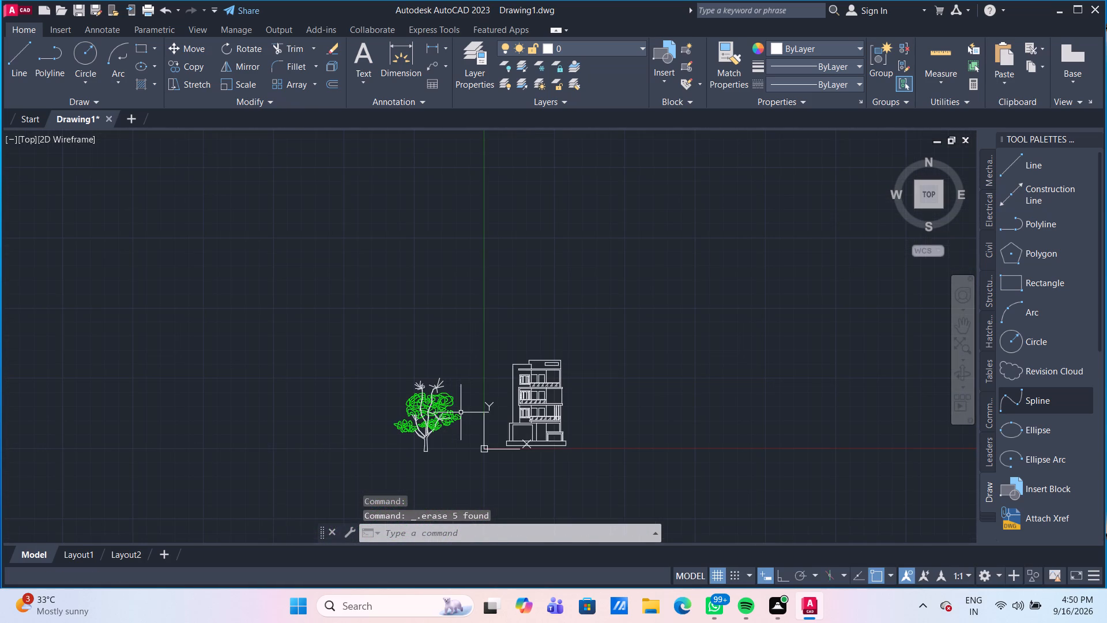
pyautogui.scroll(2, 429, 443)
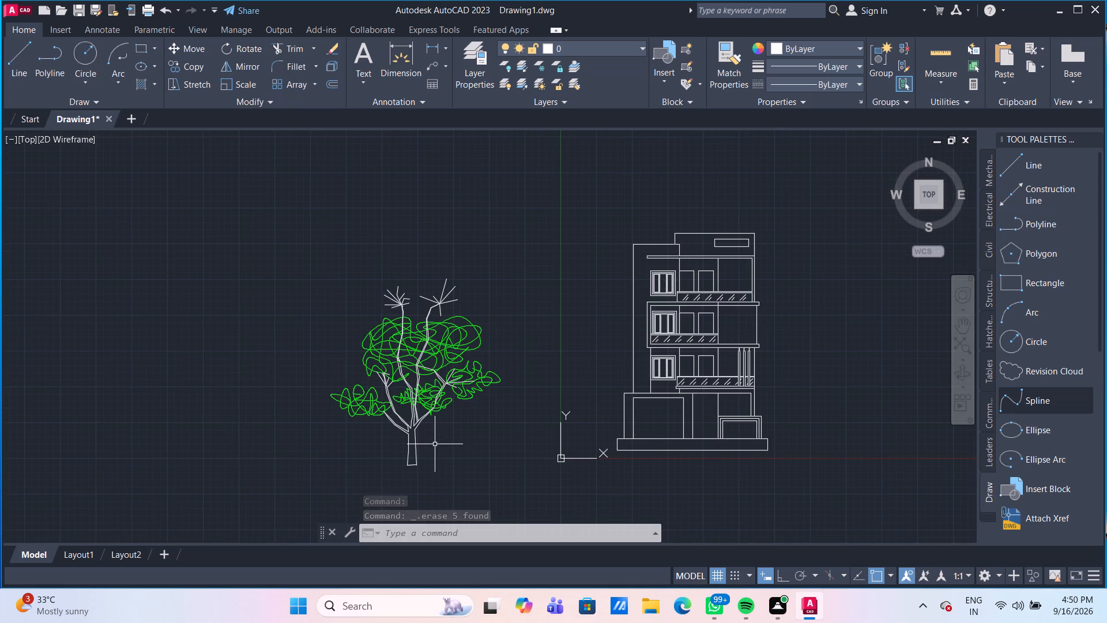
pyautogui.scroll(1, 435, 444)
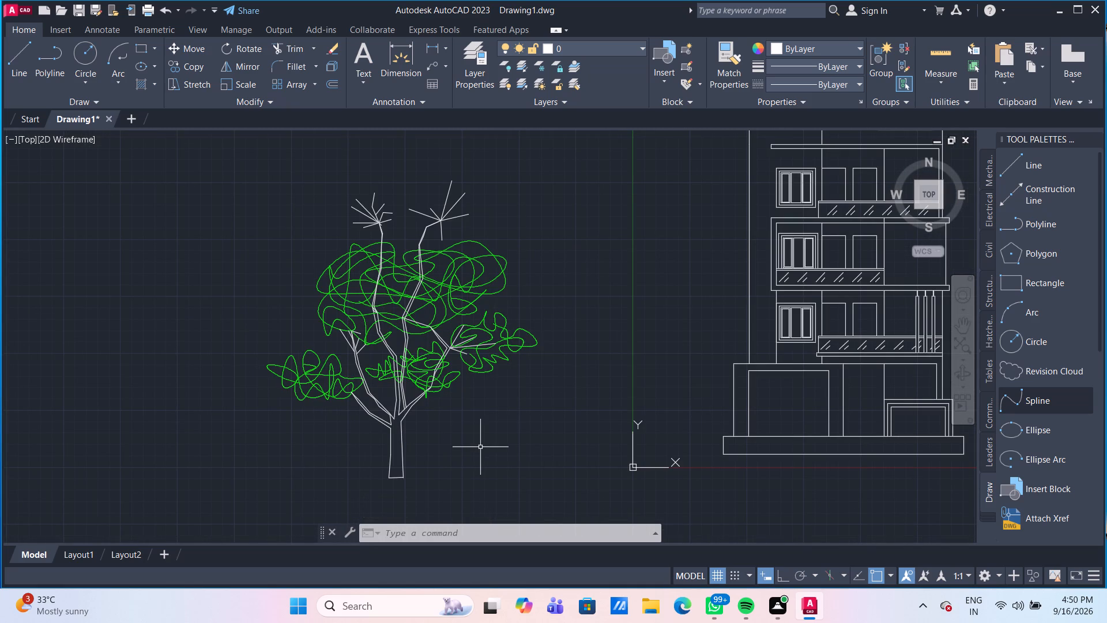
pyautogui.scroll(-1, 480, 447)
pyautogui.moveTo(480, 447); pyautogui.dragTo(450, 472, button='middle')
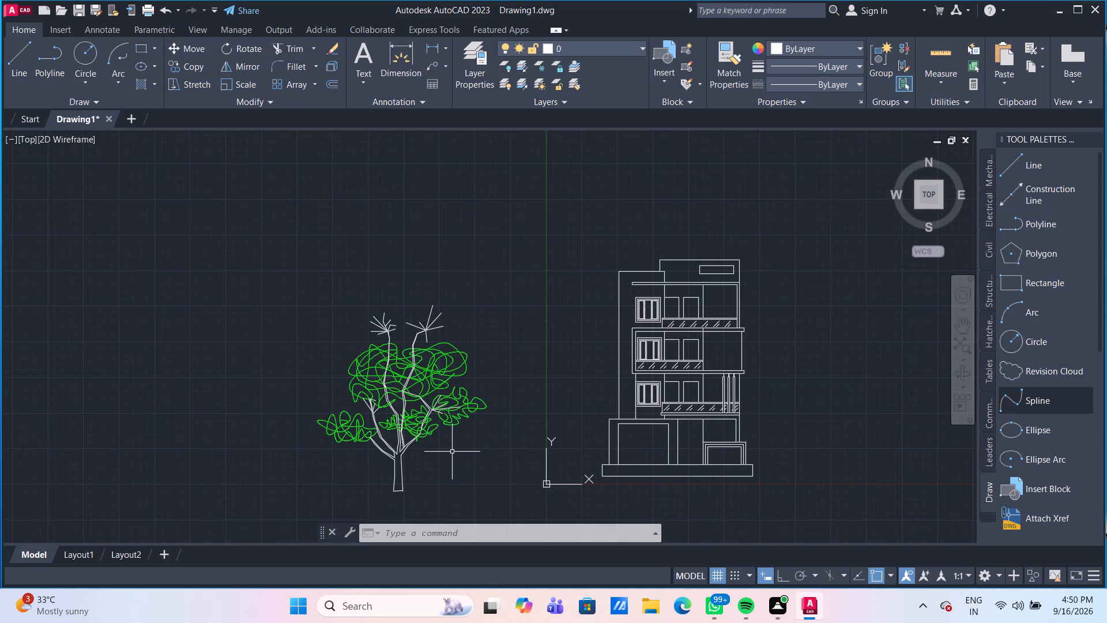
pyautogui.scroll(1, 454, 449)
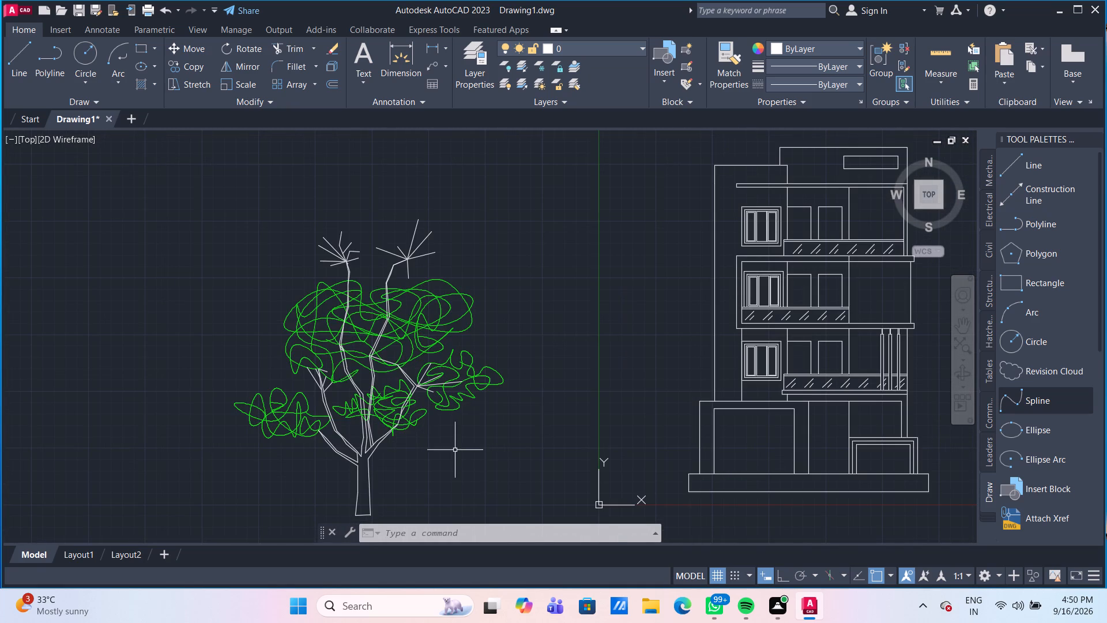
pyautogui.scroll(2, 371, 277)
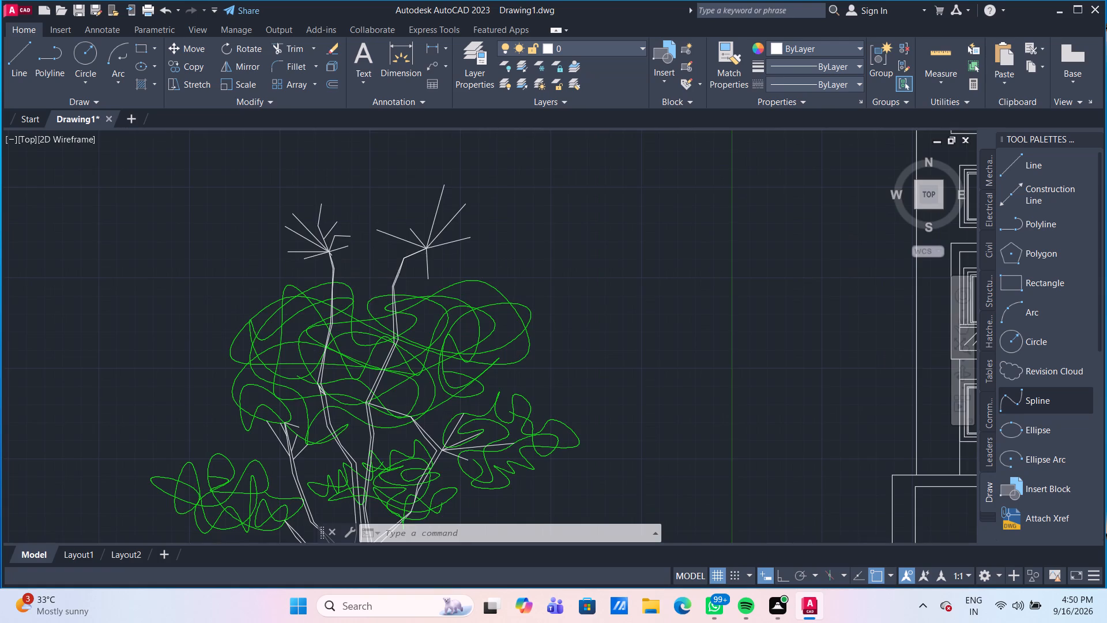
pyautogui.moveTo(371, 275); pyautogui.dragTo(378, 282, button='middle')
pyautogui.scroll(-1, 378, 282)
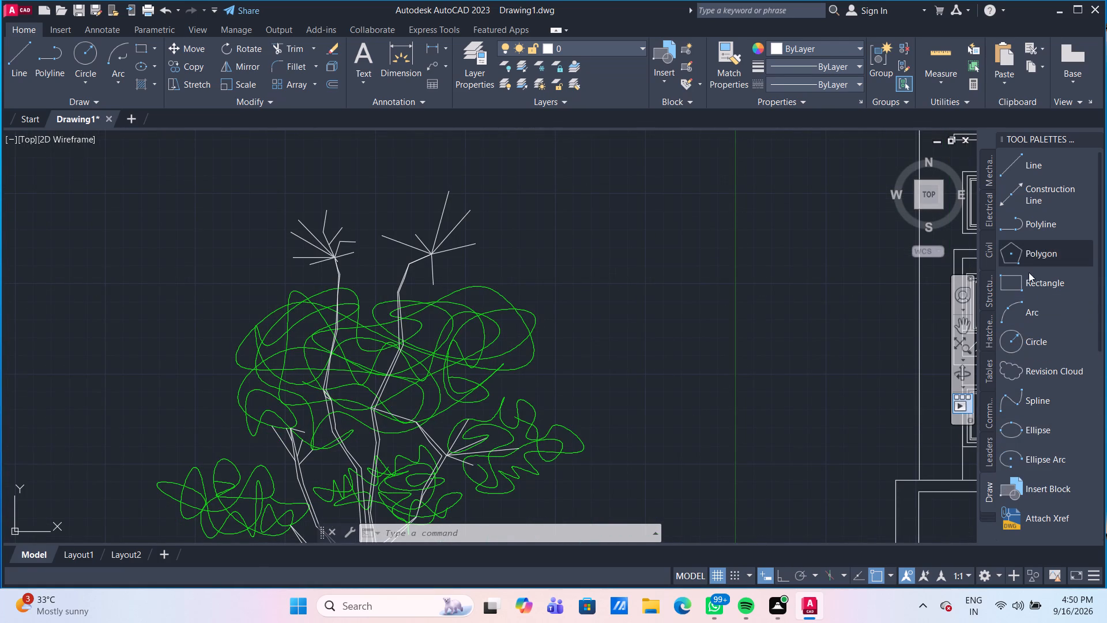
# Start a foliage spline at the left branch's leftmost twig tip and wind it left, beneath the twigs and back across them.
pyautogui.click(1044, 407)
pyautogui.click(1041, 401)
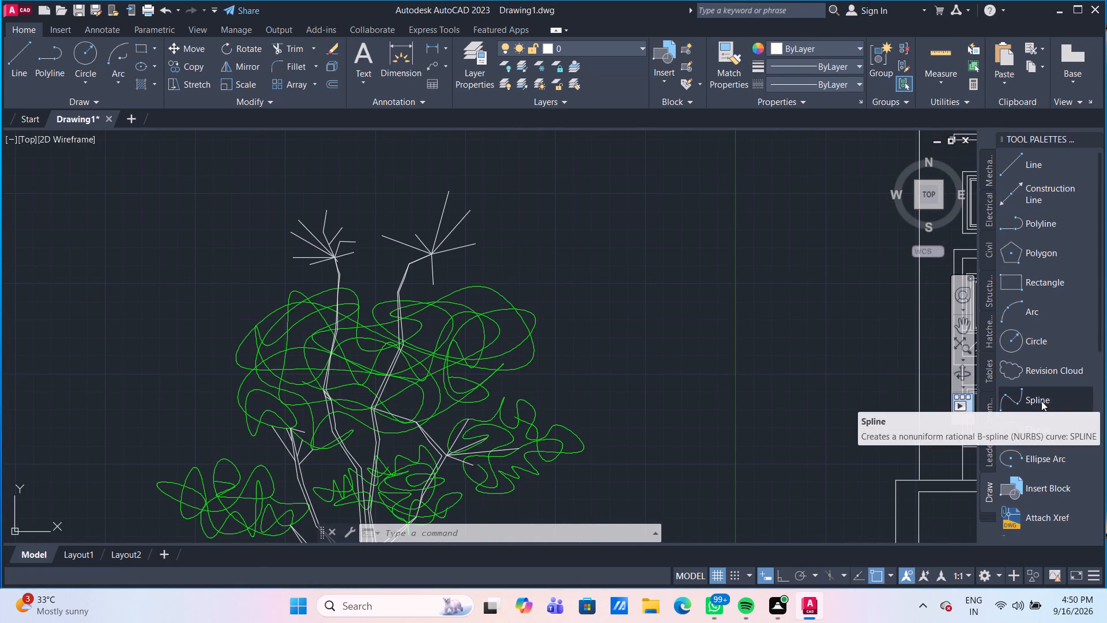
pyautogui.moveTo(267, 223); pyautogui.dragTo(337, 283, button='middle')
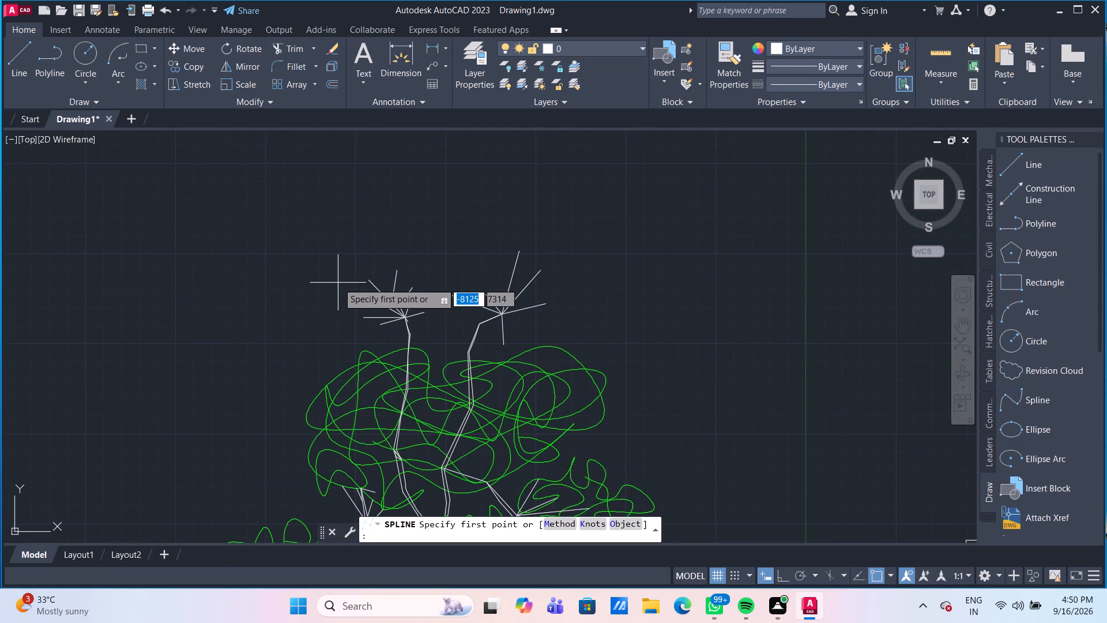
pyautogui.scroll(1, 345, 281)
pyautogui.click(371, 339)
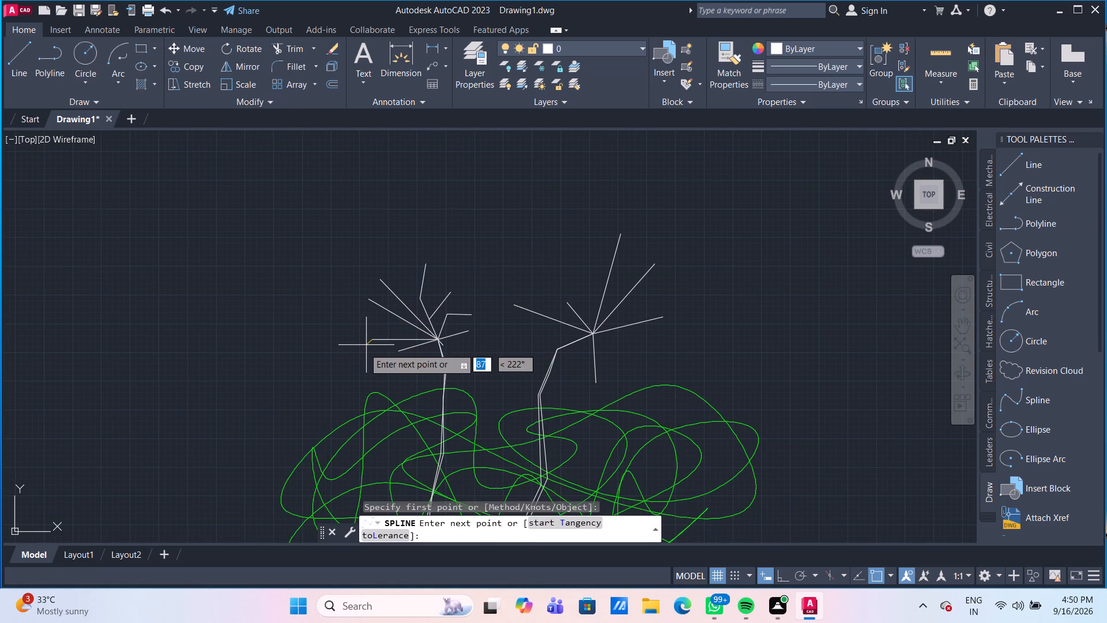
pyautogui.click(364, 351)
pyautogui.click(340, 354)
pyautogui.click(308, 324)
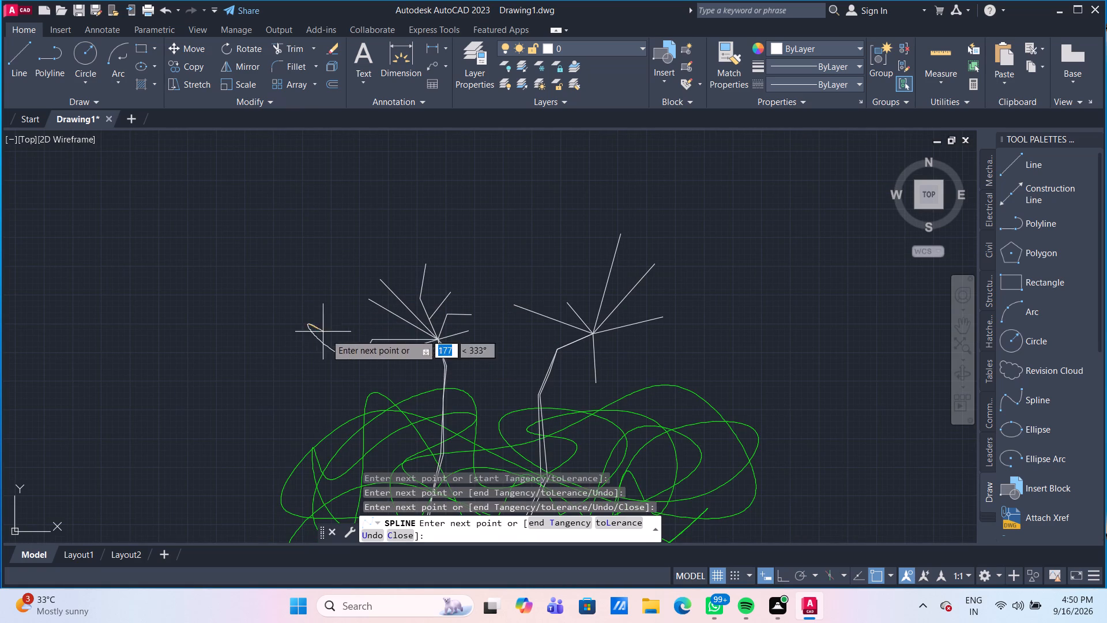
pyautogui.moveTo(344, 343); pyautogui.dragTo(352, 347)
pyautogui.moveTo(434, 357); pyautogui.dragTo(473, 338)
pyautogui.click(402, 331)
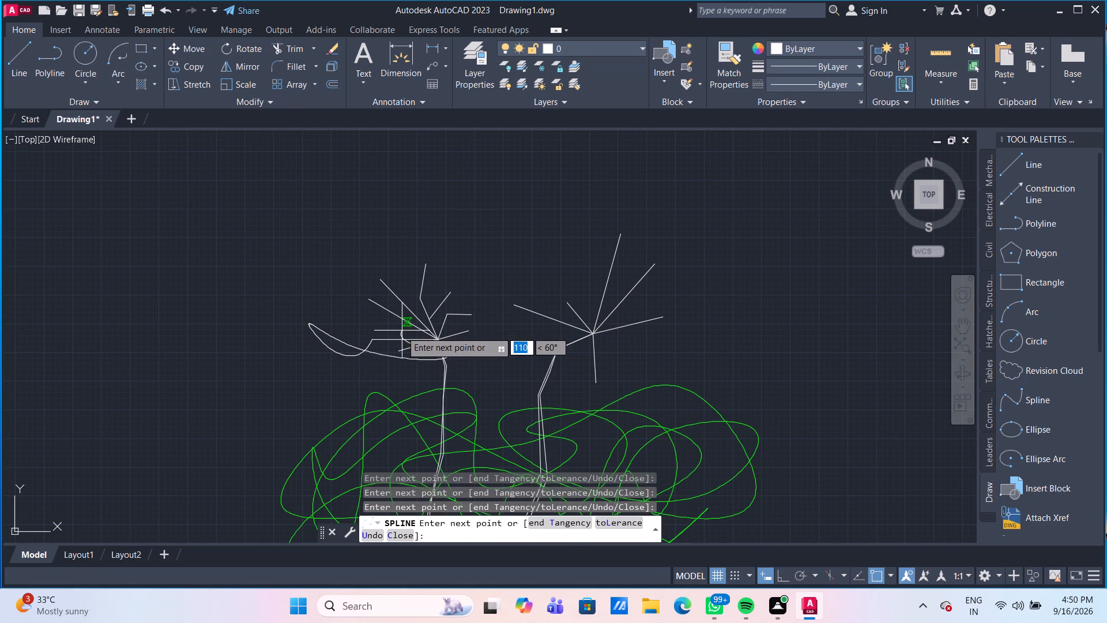
pyautogui.click(359, 326)
pyautogui.moveTo(338, 346); pyautogui.dragTo(327, 348)
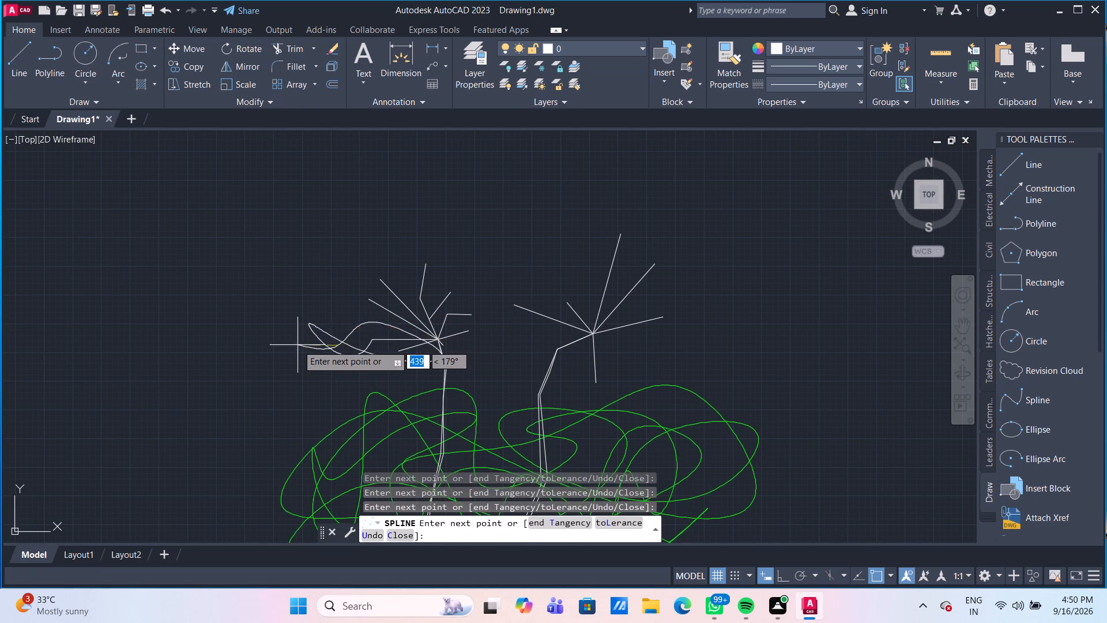
# Continue the foliage spline with a larger loop around the left twigs and wavy lobes over the upper-left twigs.
pyautogui.moveTo(297, 343); pyautogui.dragTo(292, 327)
pyautogui.moveTo(302, 295); pyautogui.dragTo(317, 295)
pyautogui.click(347, 302)
pyautogui.moveTo(366, 312); pyautogui.dragTo(384, 320)
pyautogui.click(429, 314)
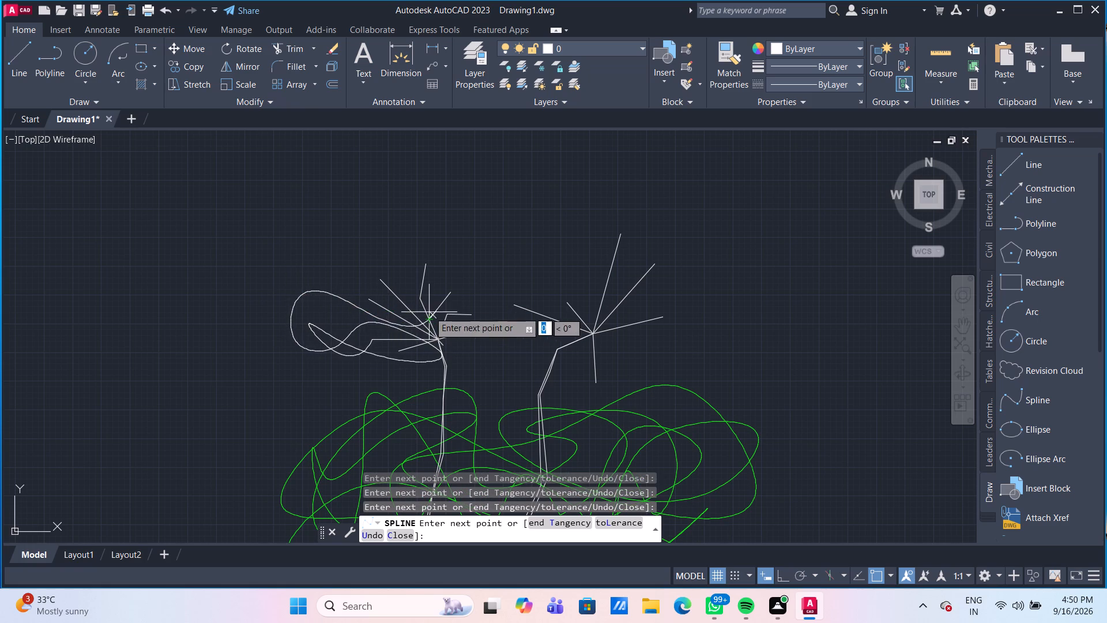
pyautogui.moveTo(379, 268); pyautogui.dragTo(374, 282)
pyautogui.click(347, 313)
pyautogui.moveTo(334, 272); pyautogui.dragTo(341, 280)
pyautogui.click(396, 312)
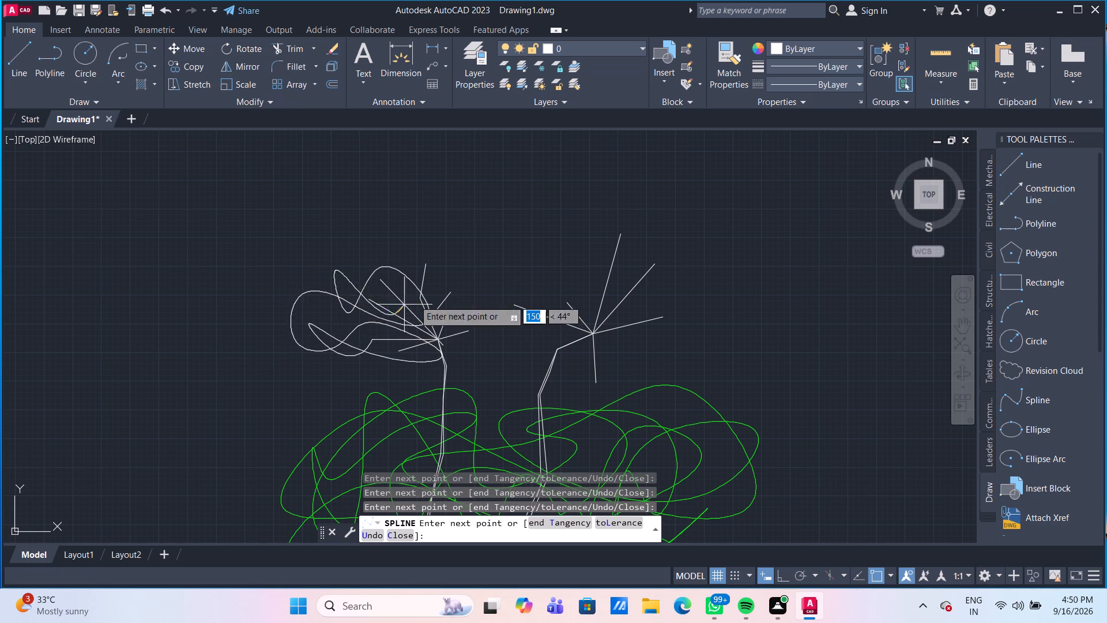
# Continue the left branch's foliage spline with a large loop over the upper-right twigs and wide lobes around the right-hand twigs.
pyautogui.click(490, 265)
pyautogui.moveTo(436, 253); pyautogui.dragTo(432, 261)
pyautogui.moveTo(411, 280); pyautogui.dragTo(405, 288)
pyautogui.moveTo(396, 297); pyautogui.dragTo(412, 311)
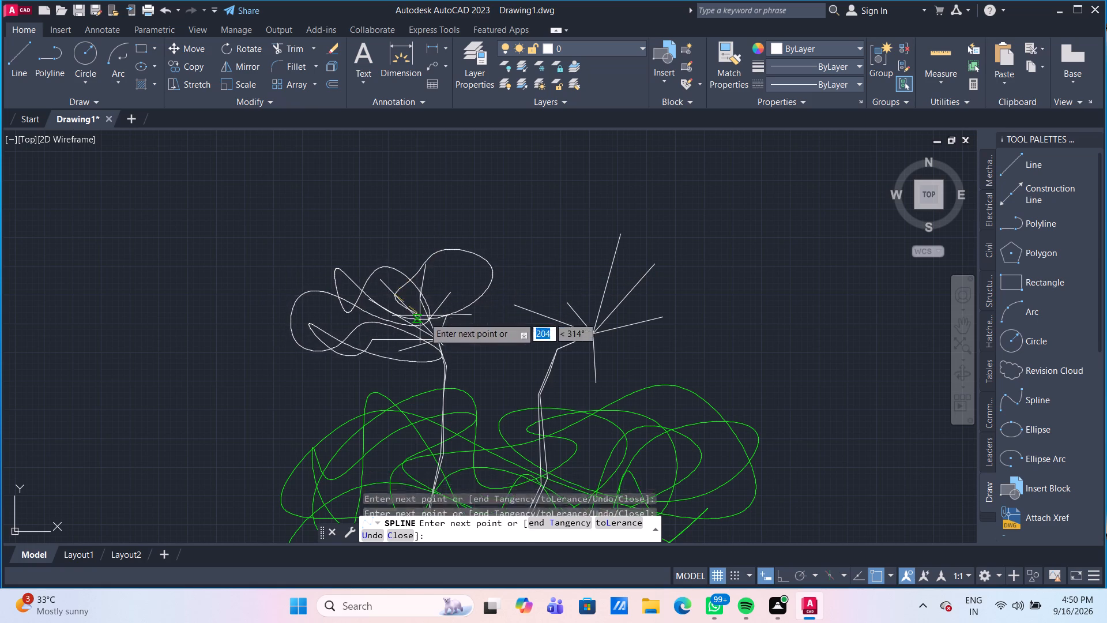
pyautogui.click(499, 323)
pyautogui.moveTo(510, 332); pyautogui.dragTo(498, 341)
pyautogui.click(472, 351)
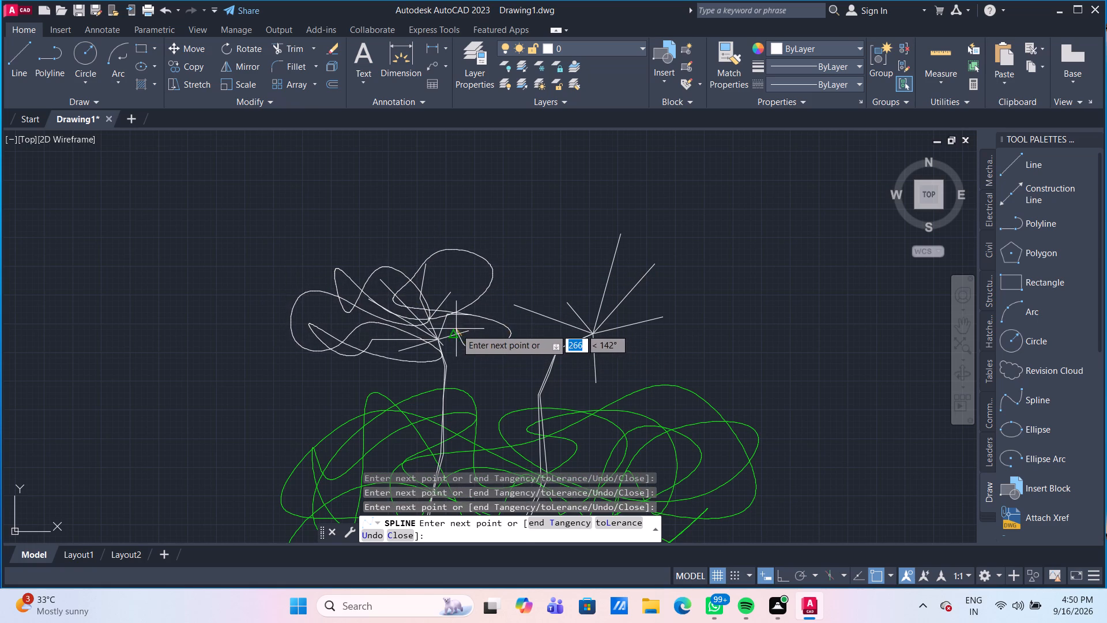
pyautogui.click(456, 329)
pyautogui.click(495, 329)
pyautogui.moveTo(496, 295); pyautogui.dragTo(485, 291)
pyautogui.moveTo(424, 280); pyautogui.dragTo(430, 291)
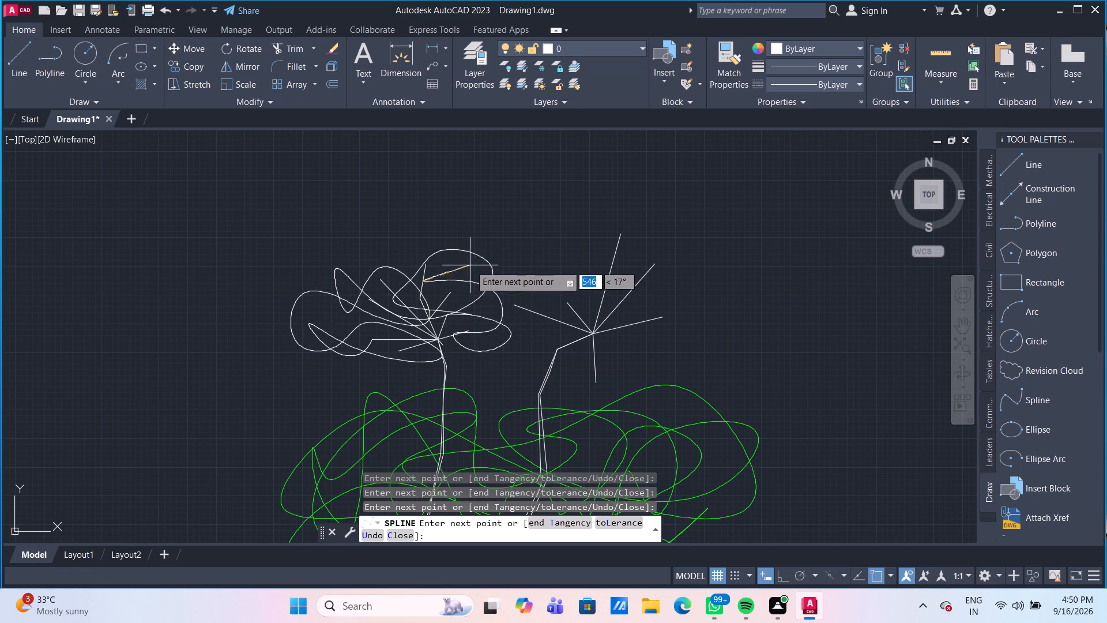
# Wind the foliage spline into a small spiral inside the left branch's upper-right loop.
pyautogui.click(468, 264)
pyautogui.click(468, 288)
pyautogui.click(430, 282)
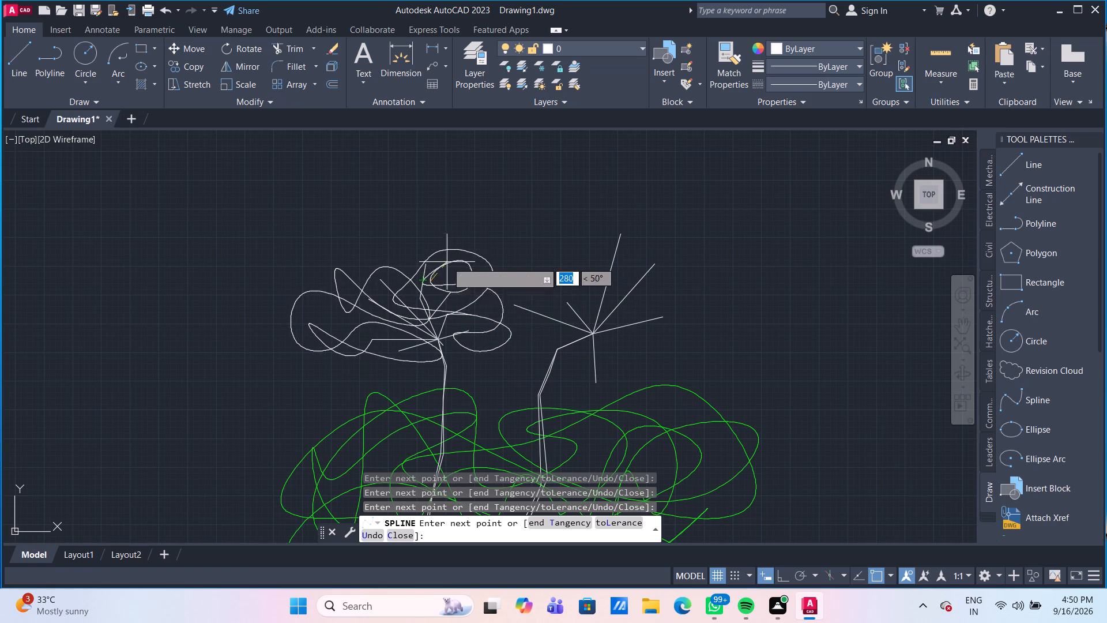
pyautogui.click(454, 275)
pyautogui.click(417, 306)
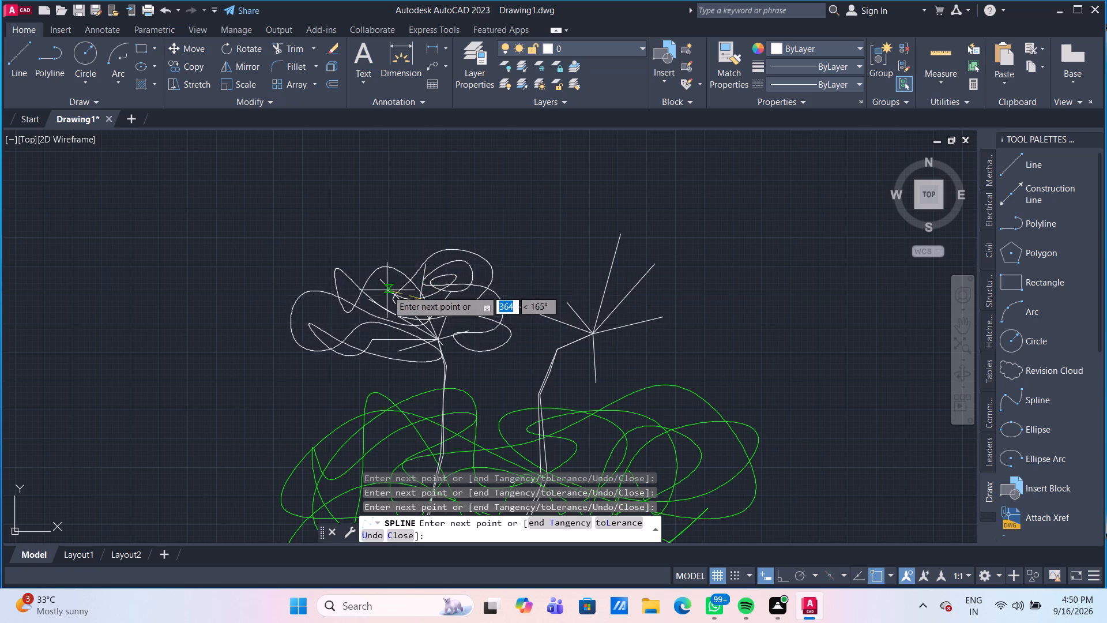
# Sweep the foliage spline back to the left end of the left branch's twigs and zigzag it down through that end.
pyautogui.click(372, 299)
pyautogui.click(311, 303)
pyautogui.click(334, 316)
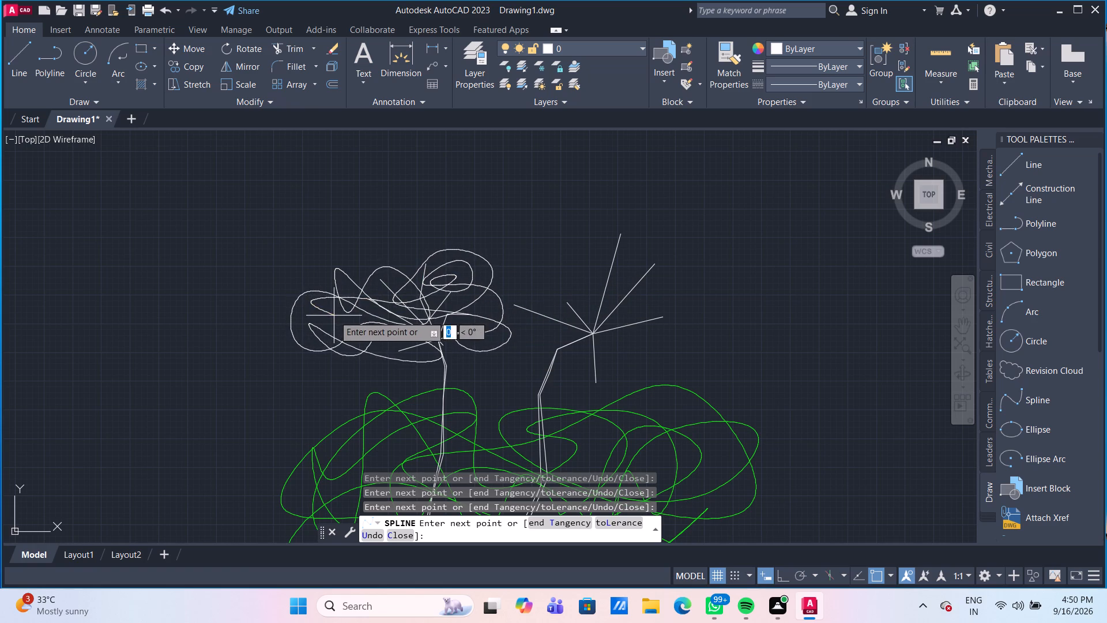
pyautogui.click(359, 343)
pyautogui.click(323, 304)
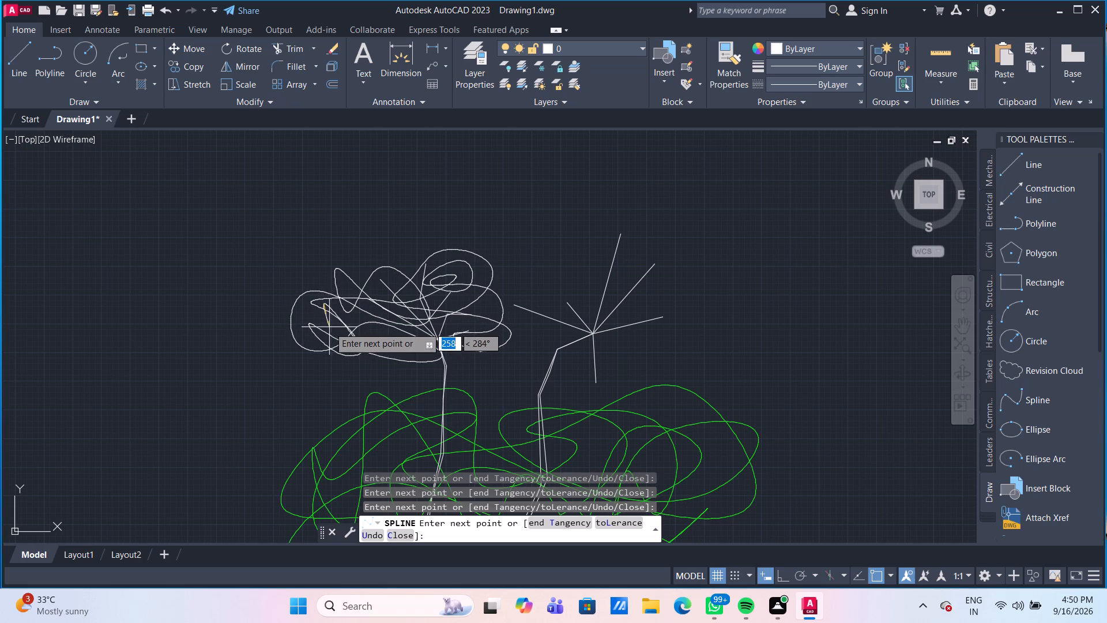
pyautogui.click(314, 339)
pyautogui.click(322, 366)
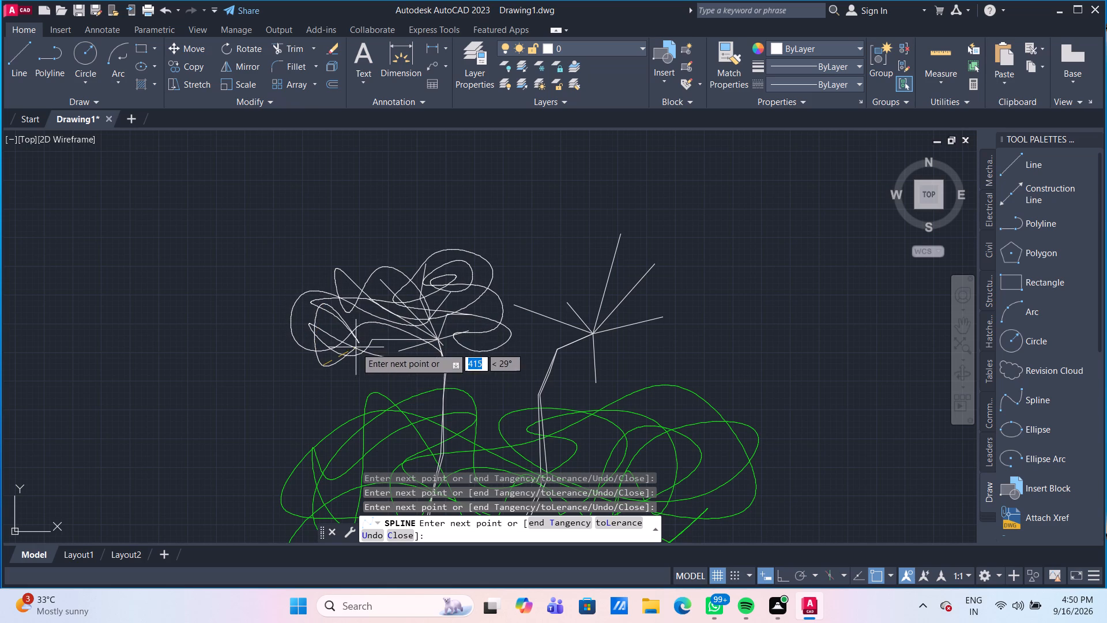
# Run the foliage spline rightward in narrow lobes along the underside of the left branch's twigs, ending it below the right-hand twigs.
pyautogui.click(356, 347)
pyautogui.moveTo(383, 324); pyautogui.dragTo(387, 340)
pyautogui.click(385, 361)
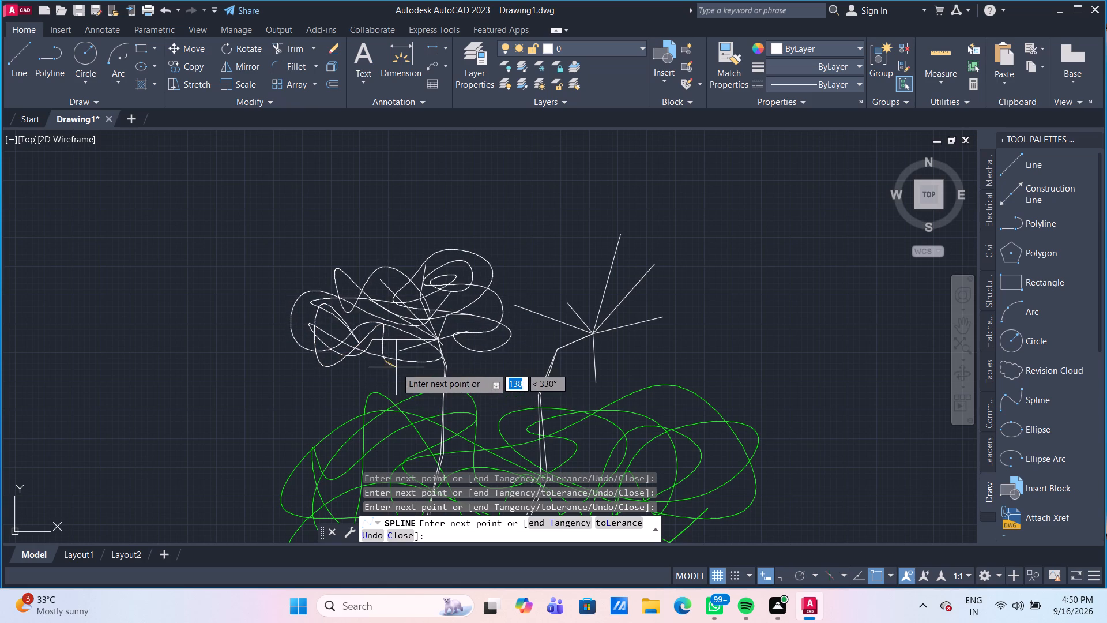
pyautogui.click(397, 367)
pyautogui.moveTo(395, 330); pyautogui.dragTo(402, 340)
pyautogui.click(418, 371)
pyautogui.moveTo(417, 311); pyautogui.dragTo(422, 320)
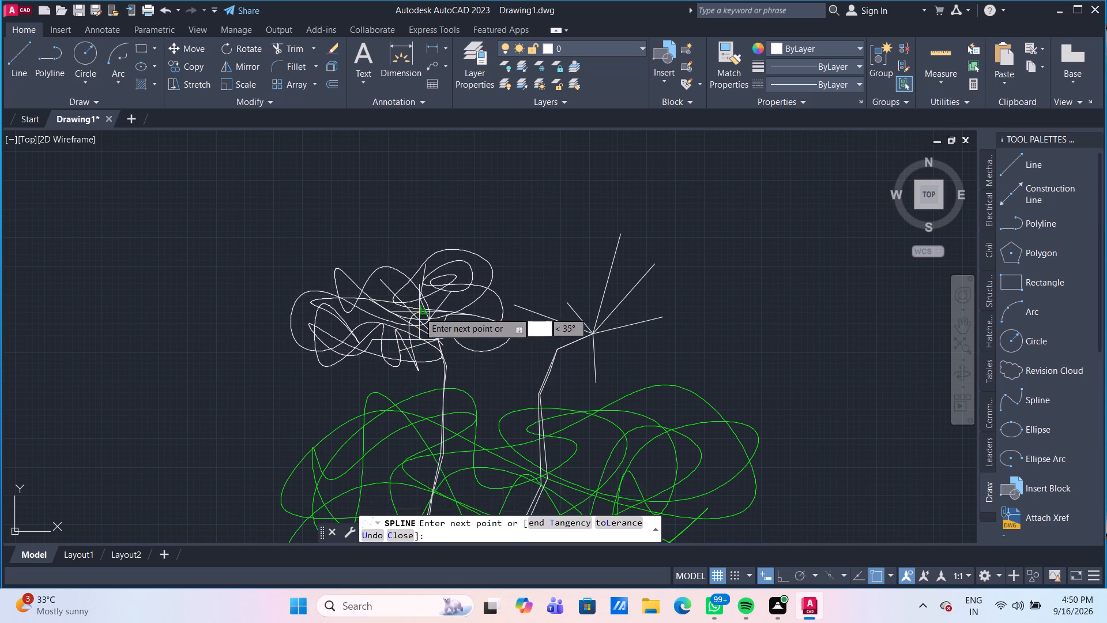
pyautogui.moveTo(422, 320); pyautogui.dragTo(423, 329)
pyautogui.click(476, 360)
pyautogui.click(469, 336)
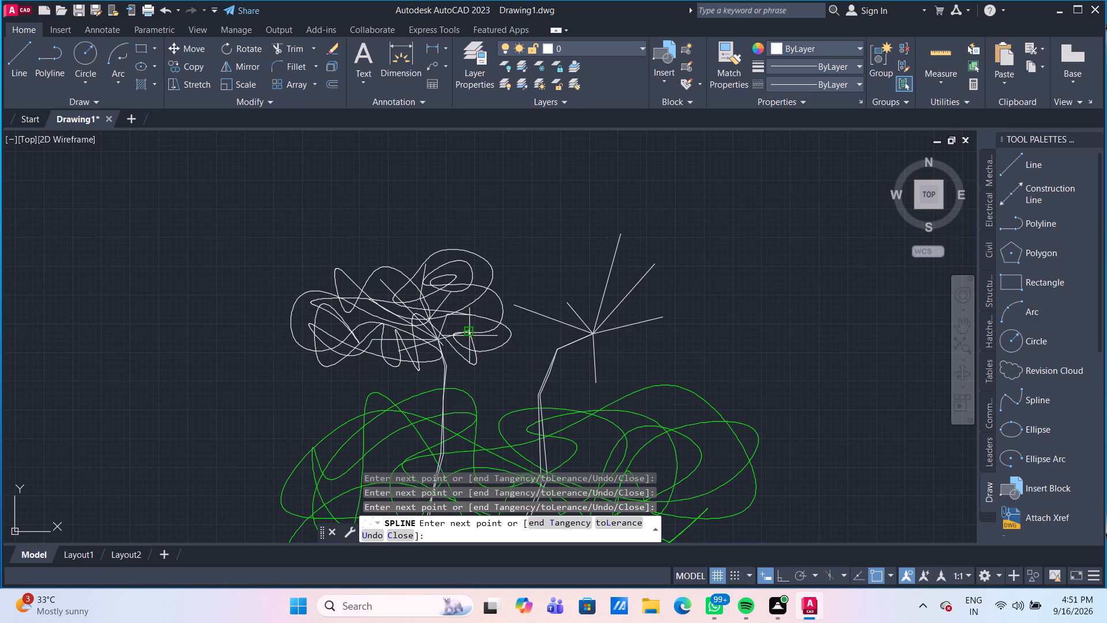
pyautogui.press('Return')
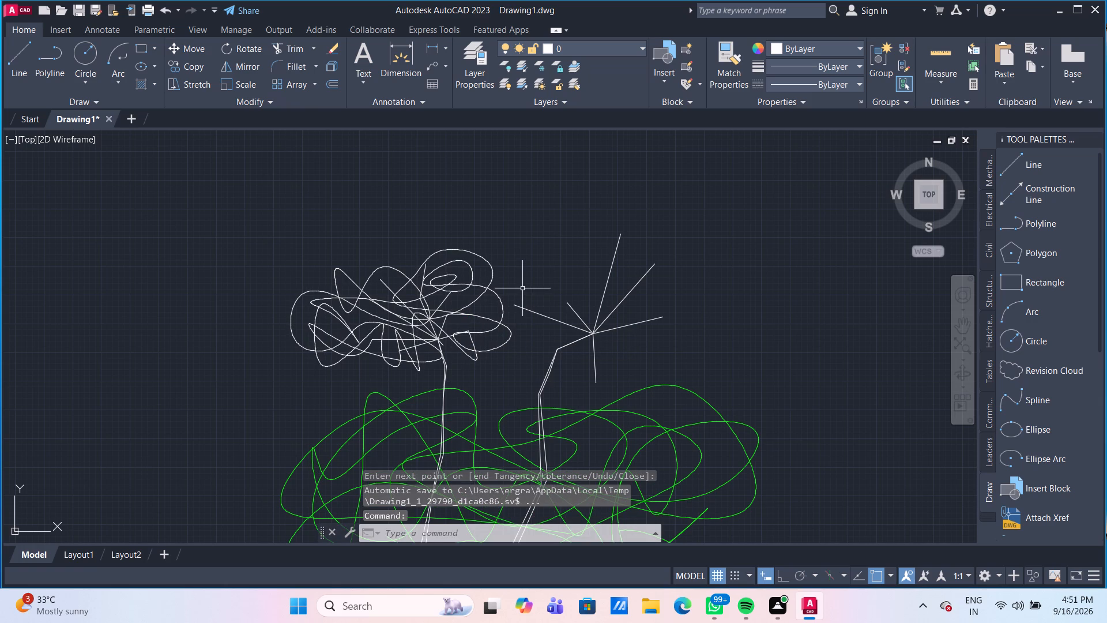
# Start a foliage spline at the right branch's downward twig tip and loop it around the right-hand twig.
pyautogui.scroll(-2, 522, 287)
pyautogui.scroll(2, 534, 269)
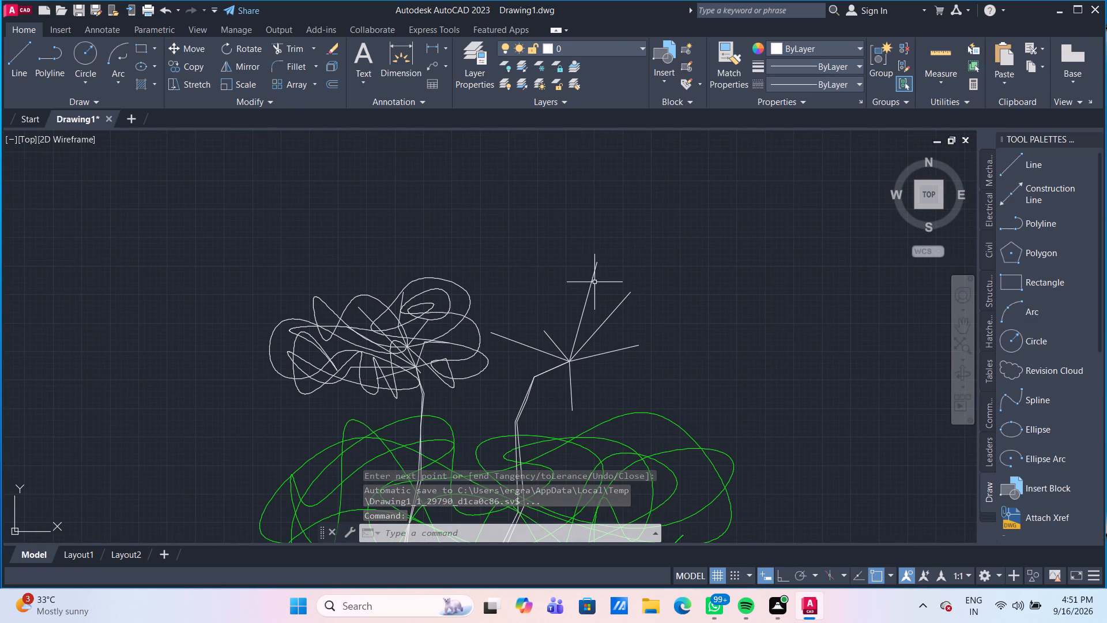
pyautogui.moveTo(588, 277); pyautogui.dragTo(482, 236, button='middle')
pyautogui.scroll(-1, 482, 236)
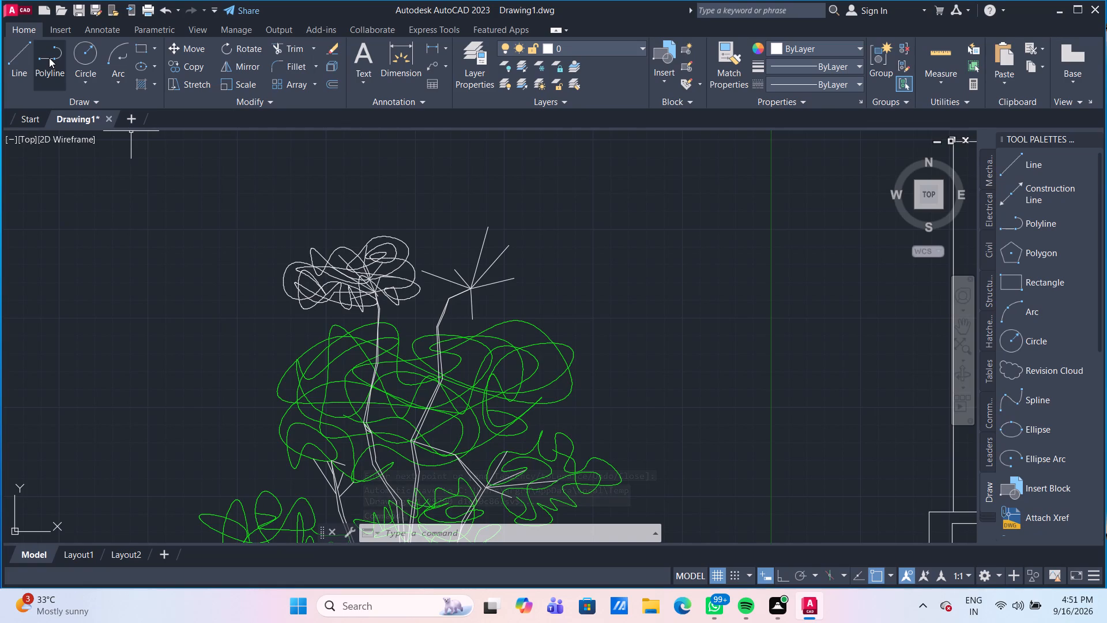
pyautogui.click(1026, 396)
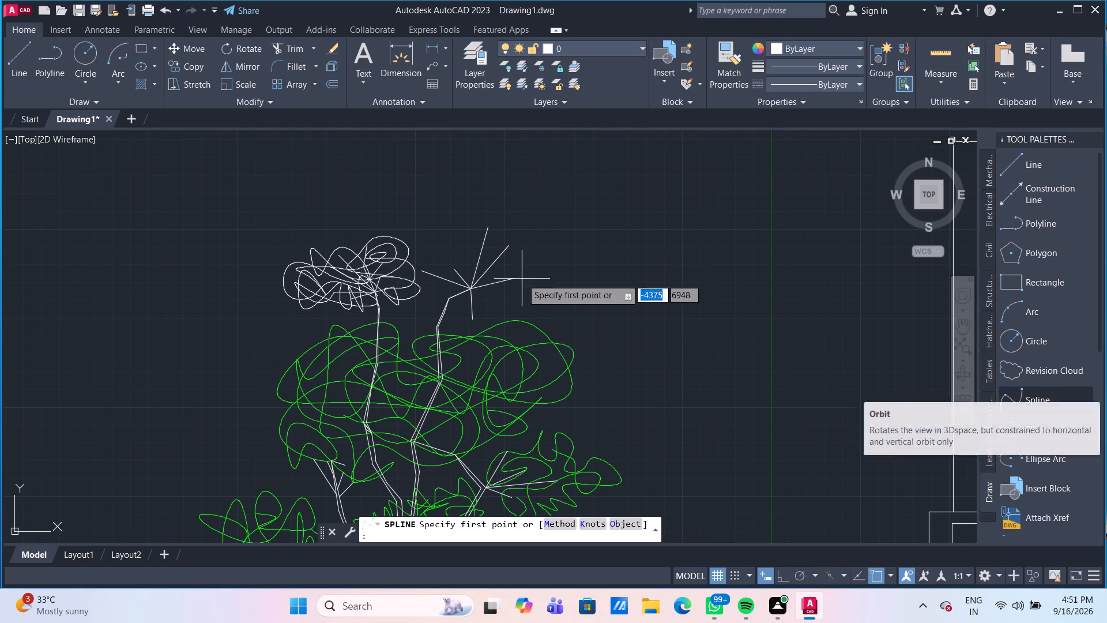
pyautogui.moveTo(473, 317); pyautogui.dragTo(480, 307)
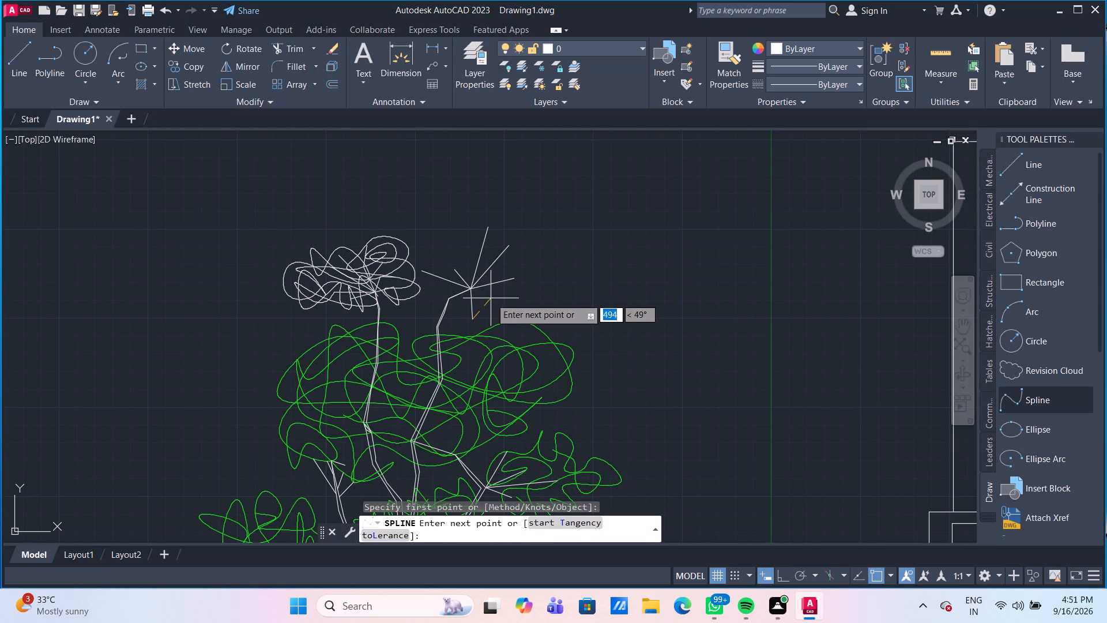
pyautogui.moveTo(489, 302); pyautogui.dragTo(496, 305)
pyautogui.moveTo(537, 298); pyautogui.dragTo(538, 303)
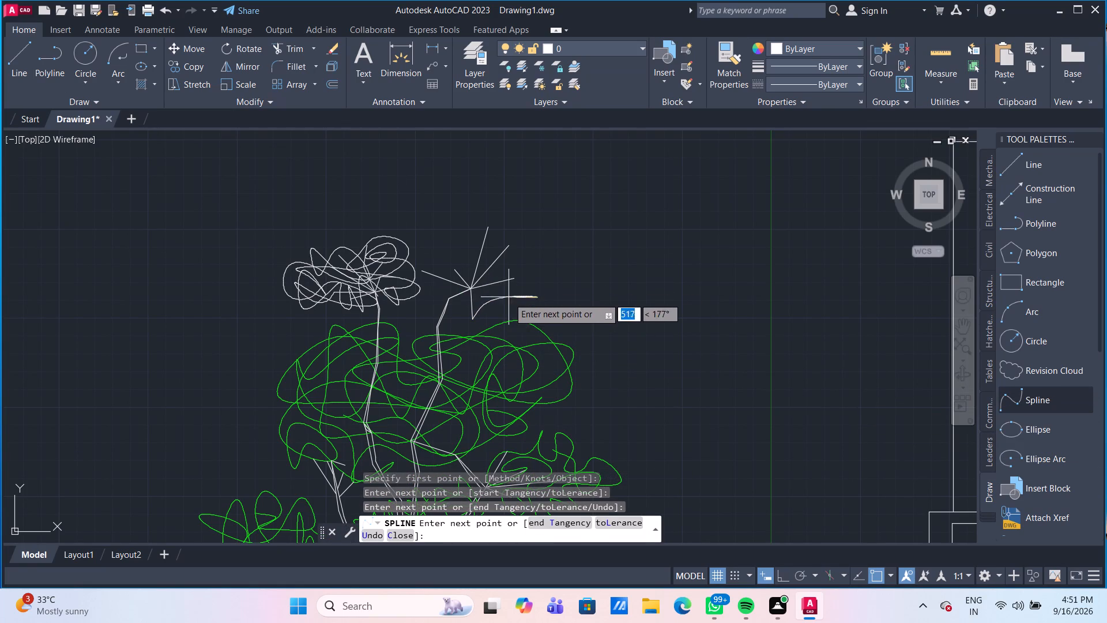
pyautogui.moveTo(506, 309); pyautogui.dragTo(497, 298)
pyautogui.moveTo(484, 270); pyautogui.dragTo(491, 274)
pyautogui.click(504, 290)
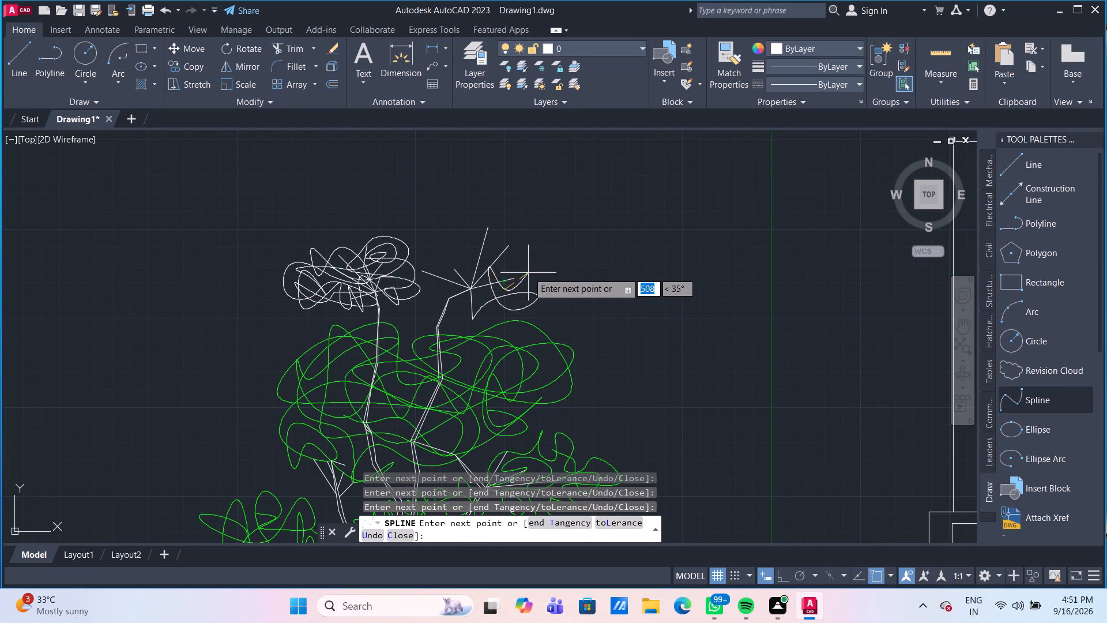
# Continue the foliage spline in large crossing loops over the right branch's two long upper twigs.
pyautogui.click(531, 254)
pyautogui.moveTo(460, 232); pyautogui.dragTo(468, 242)
pyautogui.click(504, 265)
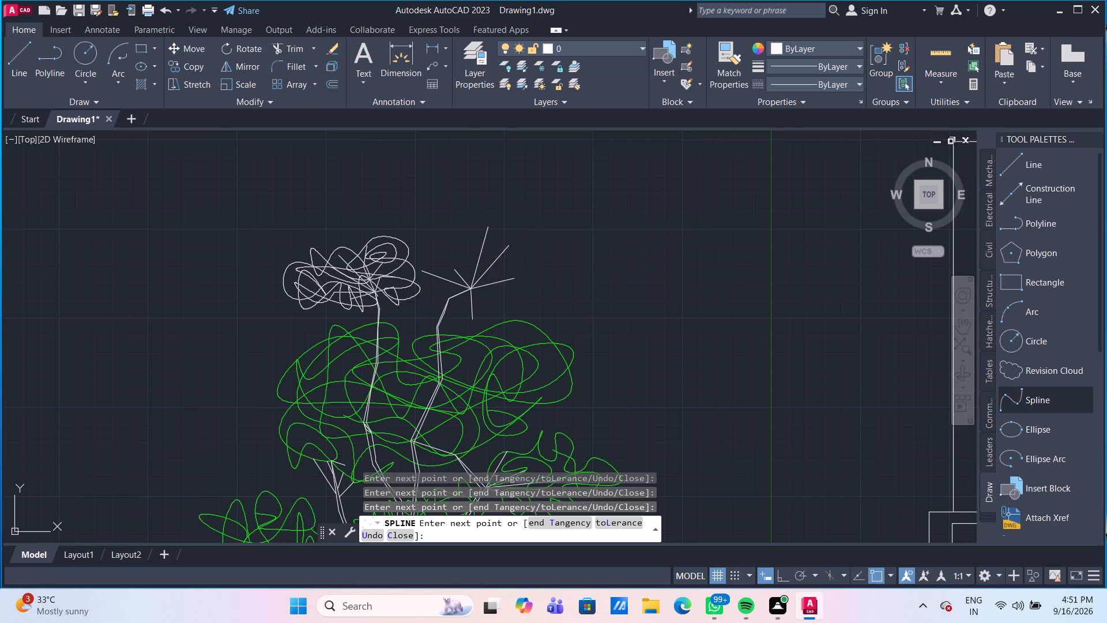
pyautogui.click(526, 217)
pyautogui.click(540, 255)
pyautogui.moveTo(478, 212); pyautogui.dragTo(492, 243)
pyautogui.click(483, 245)
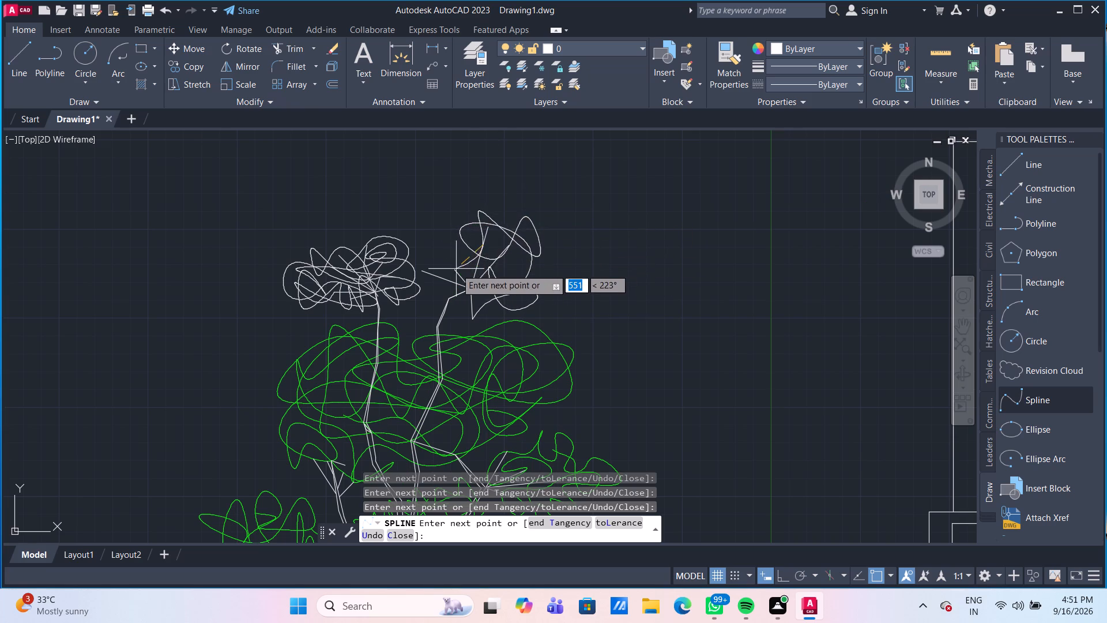
# Extend the foliage spline in narrow lobes around the right branch's left-hand twigs.
pyautogui.click(453, 269)
pyautogui.click(443, 241)
pyautogui.moveTo(452, 267); pyautogui.dragTo(443, 272)
pyautogui.click(425, 288)
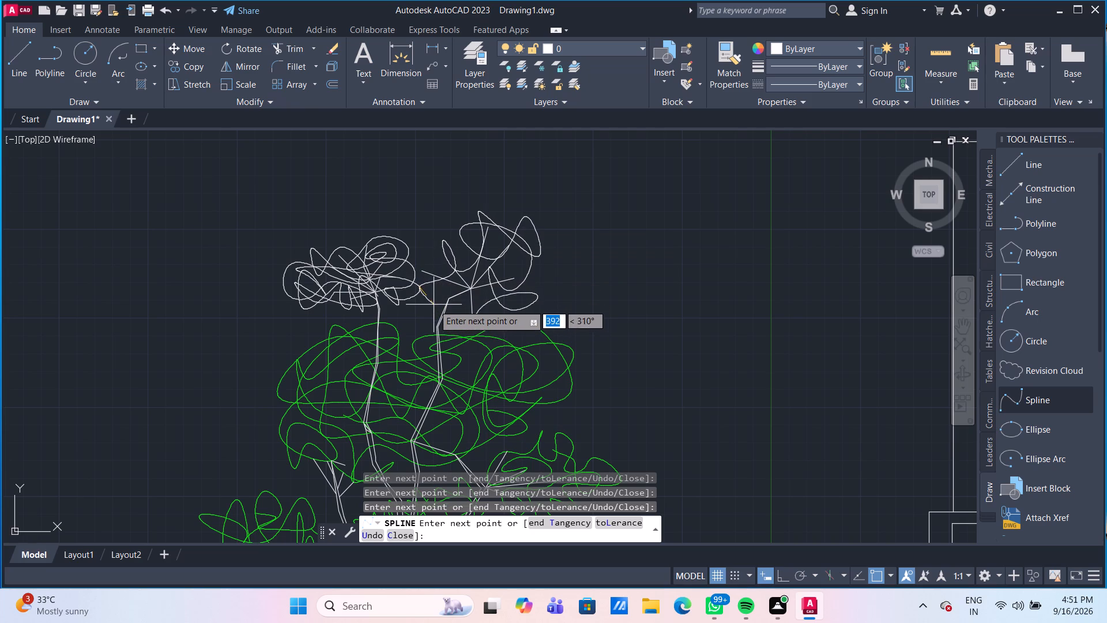
pyautogui.click(431, 302)
pyautogui.click(430, 249)
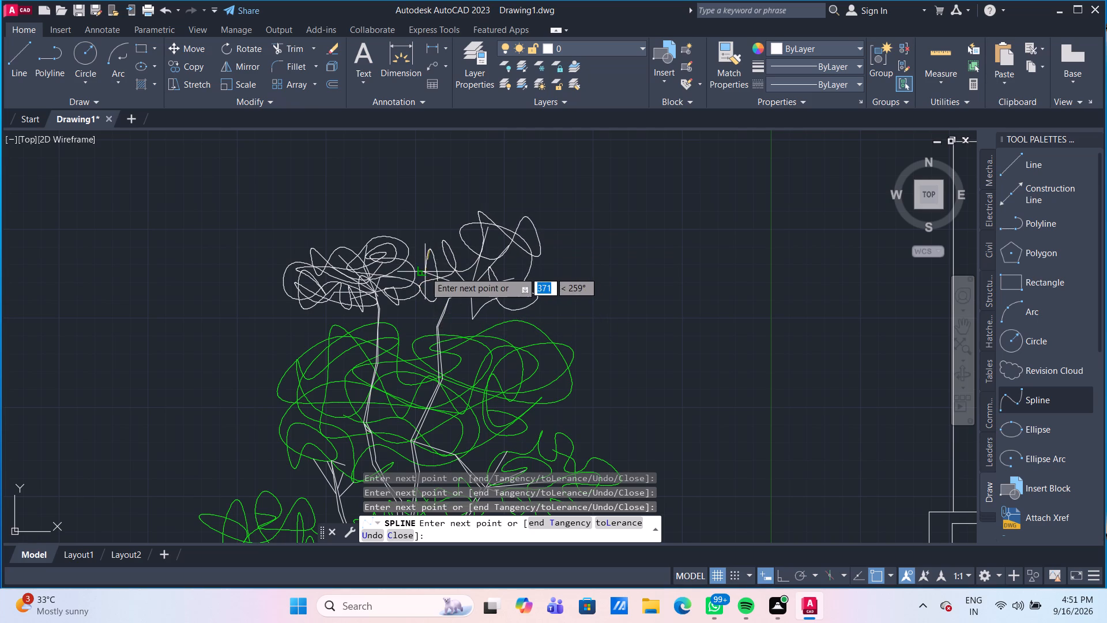
pyautogui.click(425, 272)
pyautogui.click(449, 286)
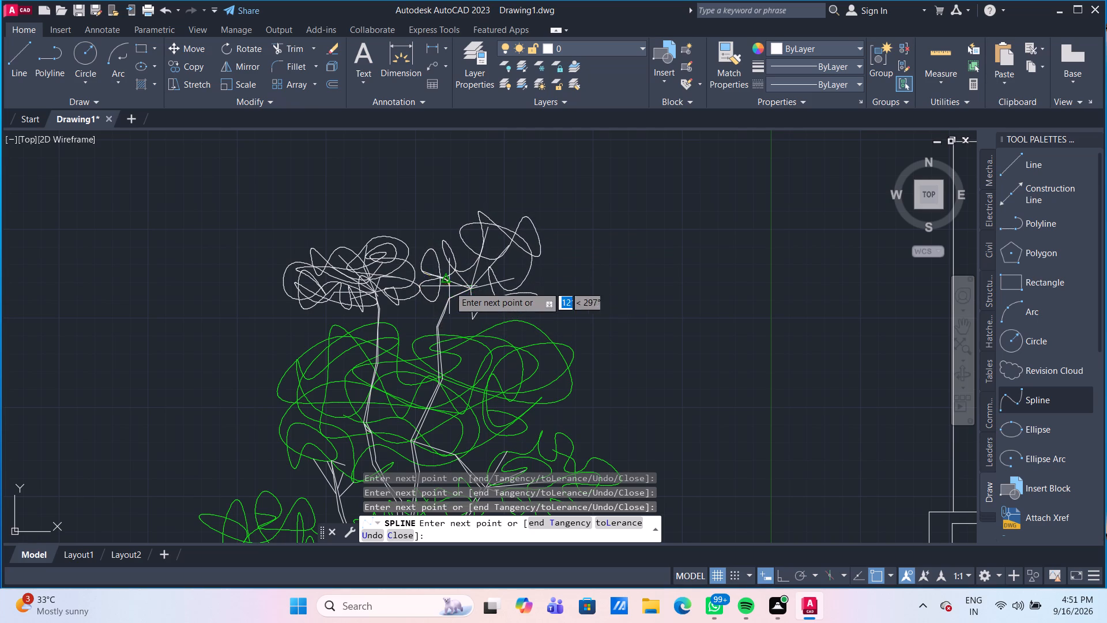
# Carry the foliage spline back across the right branch's upper twigs to a point beyond the right-hand twig and return it inward.
pyautogui.click(464, 252)
pyautogui.click(430, 258)
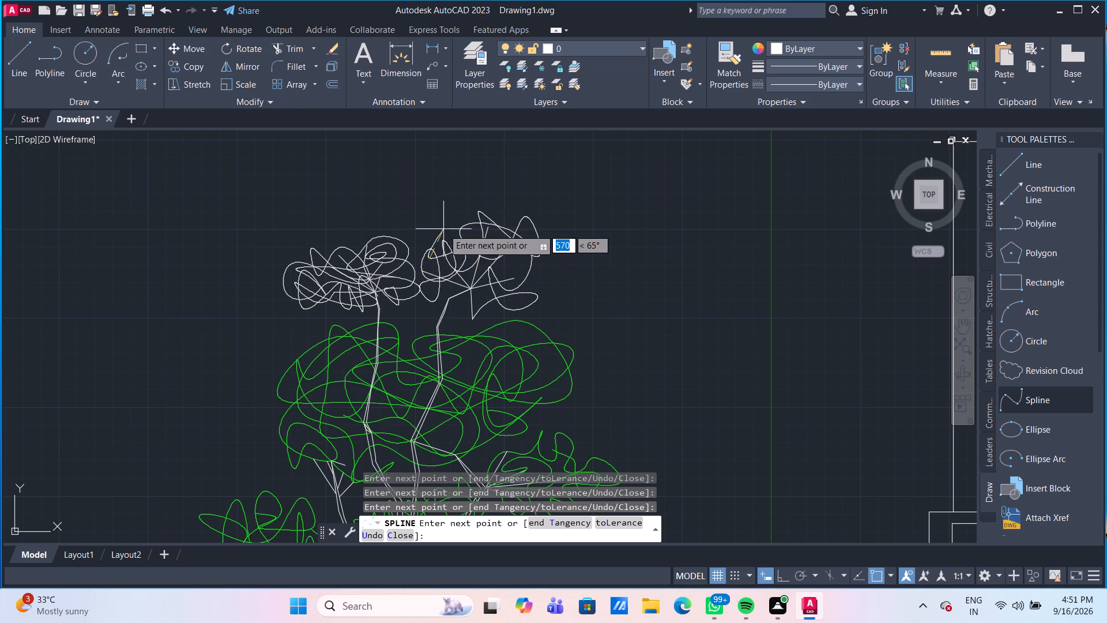
pyautogui.click(455, 230)
pyautogui.click(496, 250)
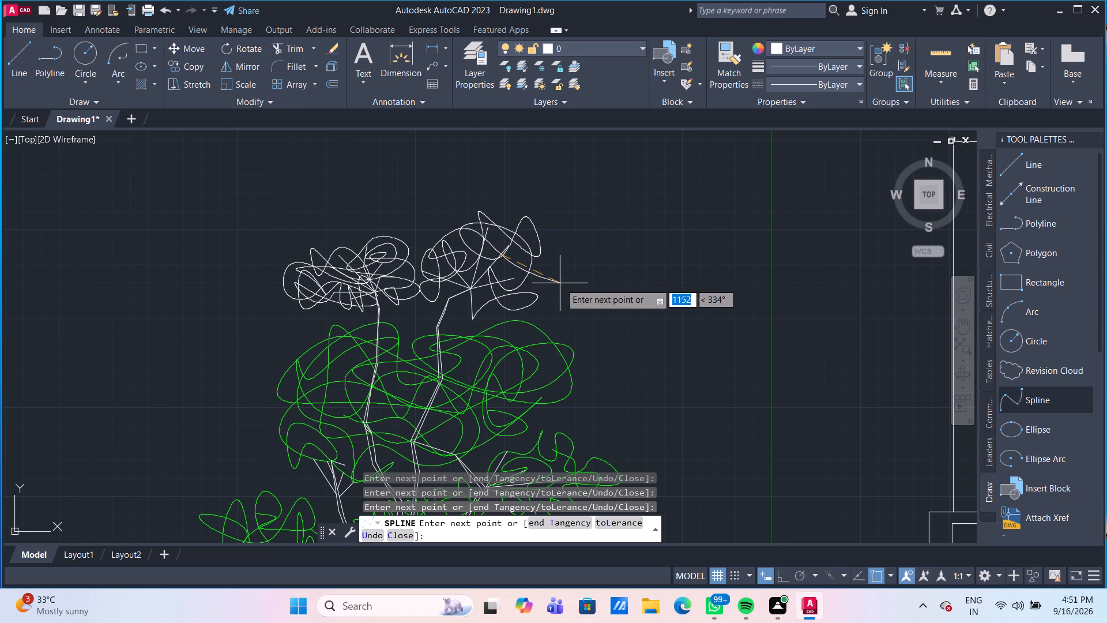
pyautogui.click(560, 283)
pyautogui.click(500, 275)
# Weave the foliage spline beside the right branch's downward twig and in small loops around the point where the twigs meet.
pyautogui.moveTo(483, 303); pyautogui.dragTo(487, 313)
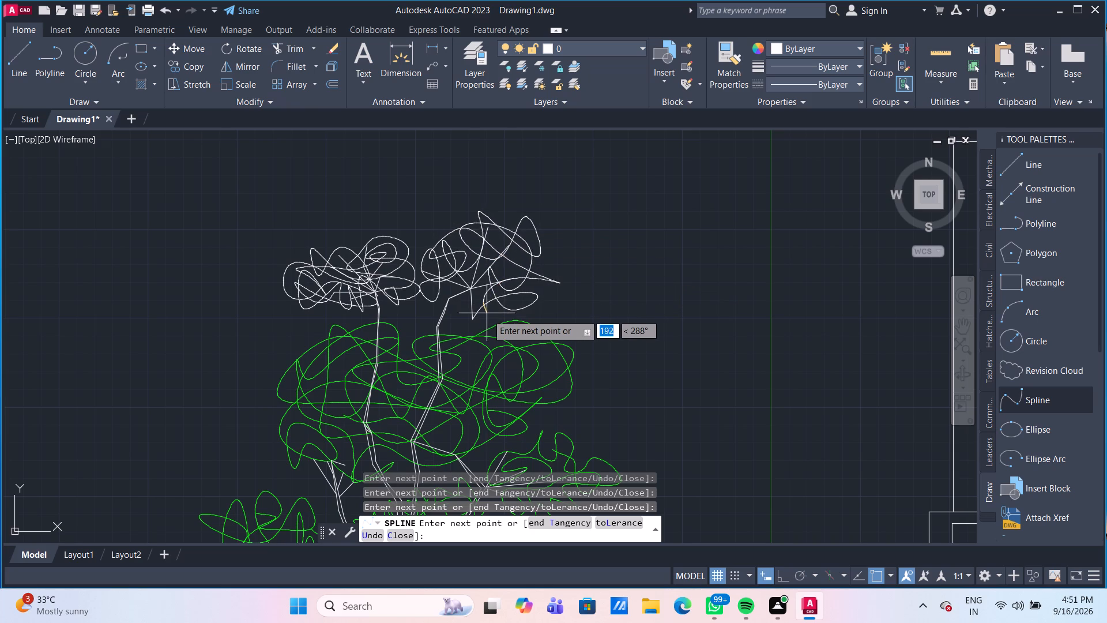
pyautogui.click(487, 314)
pyautogui.click(483, 267)
pyautogui.moveTo(446, 276); pyautogui.dragTo(451, 285)
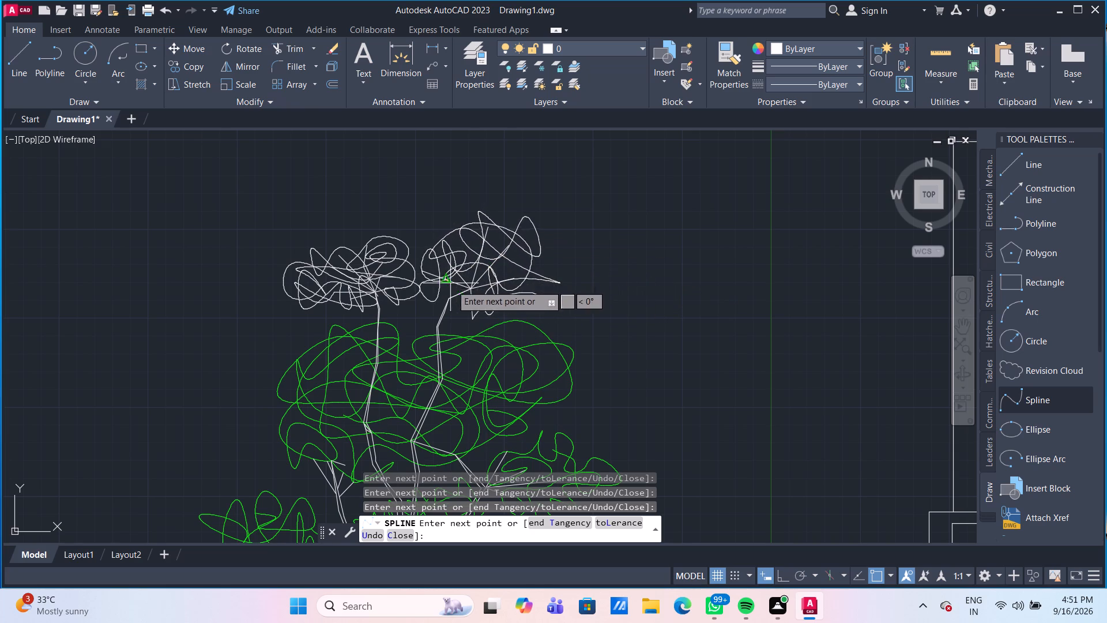
pyautogui.click(461, 299)
pyautogui.click(491, 279)
pyautogui.click(466, 273)
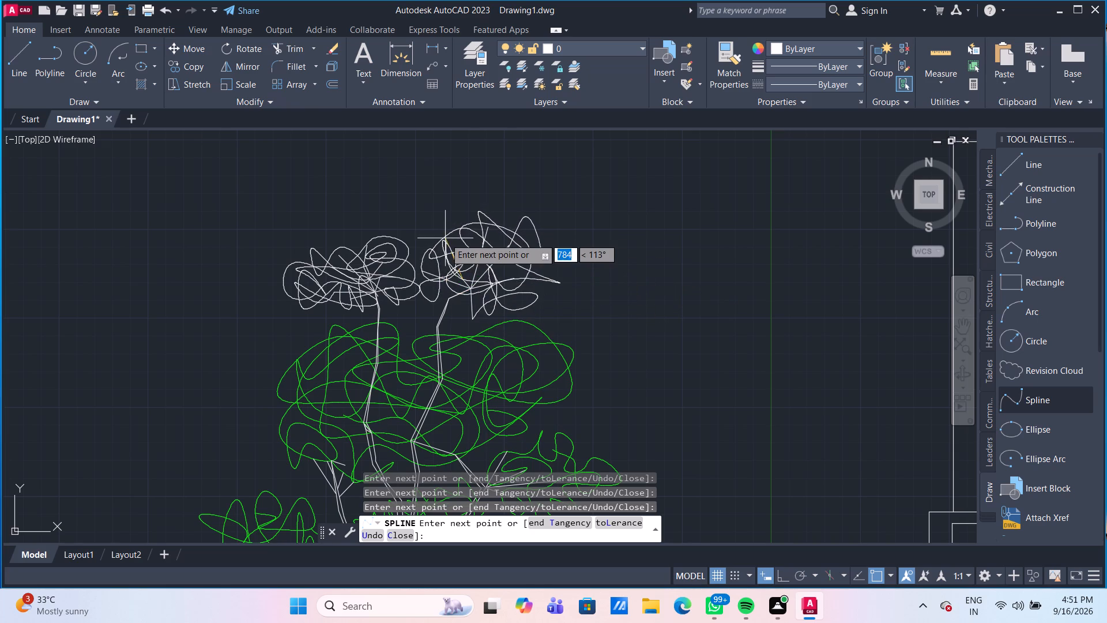
# Fill the upper and right side of the right branch's foliage with further spline loops and end the spline among the upper twigs.
pyautogui.click(431, 264)
pyautogui.moveTo(467, 243); pyautogui.dragTo(476, 252)
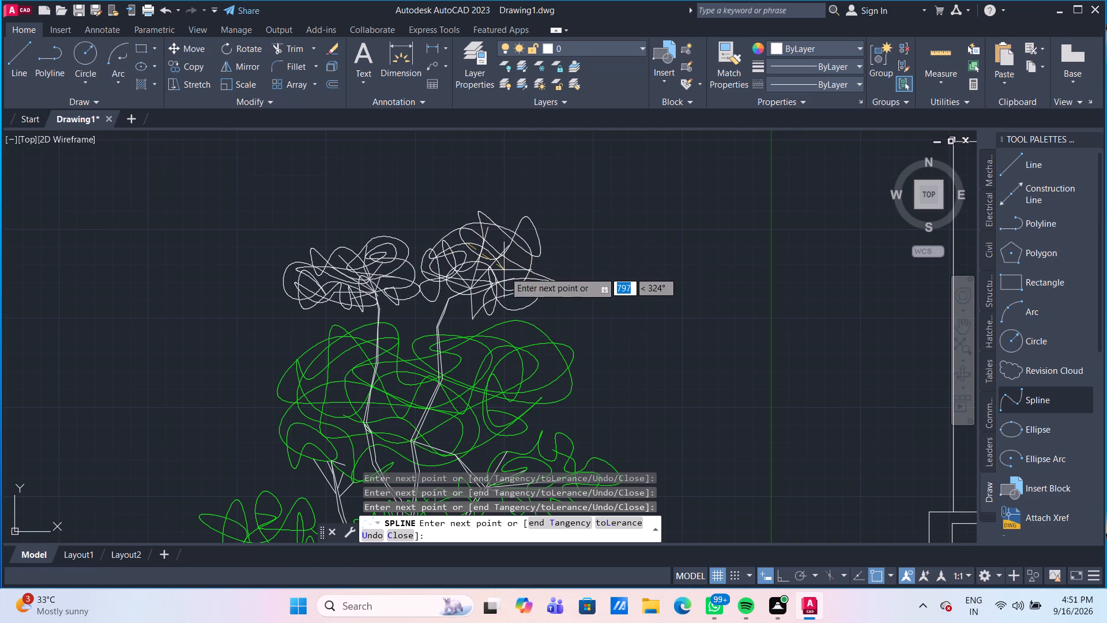
pyautogui.click(507, 277)
pyautogui.click(519, 256)
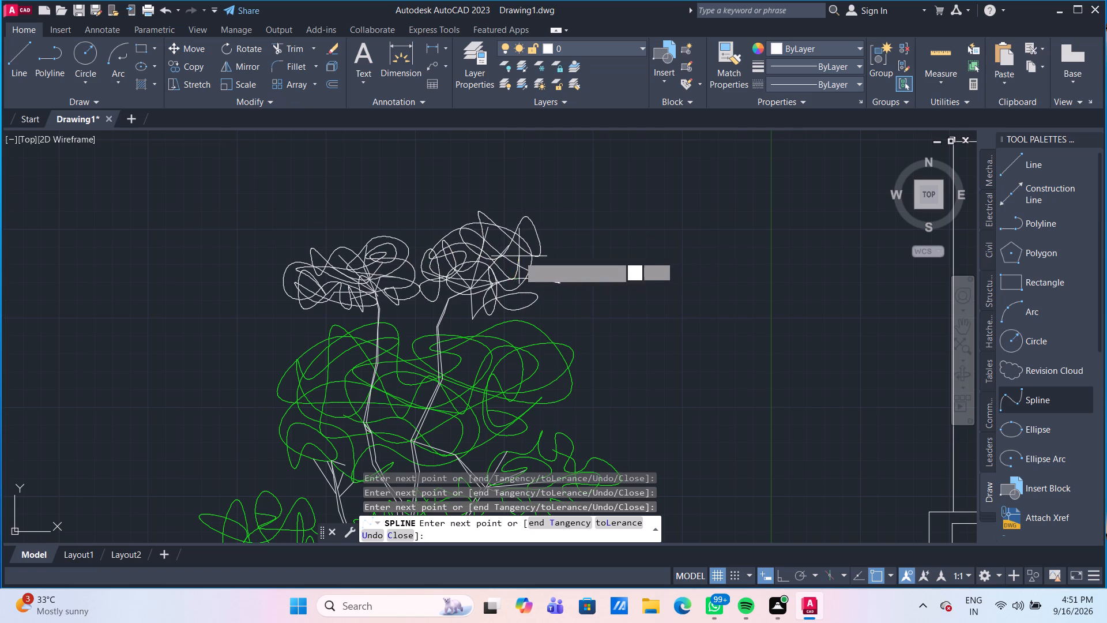
pyautogui.click(487, 229)
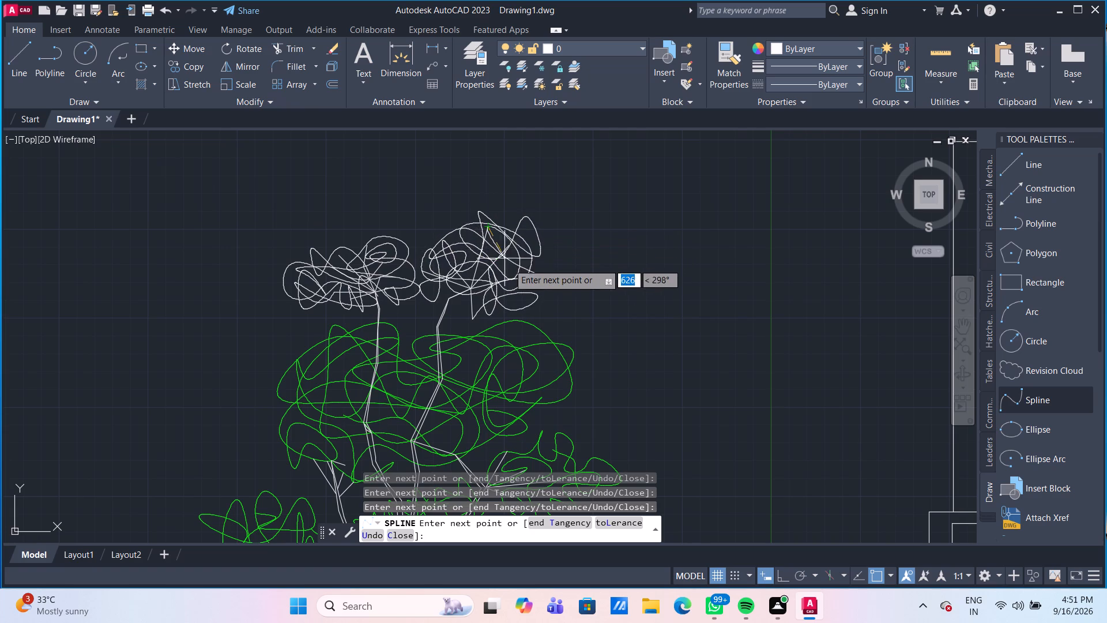
pyautogui.moveTo(540, 268); pyautogui.dragTo(543, 297)
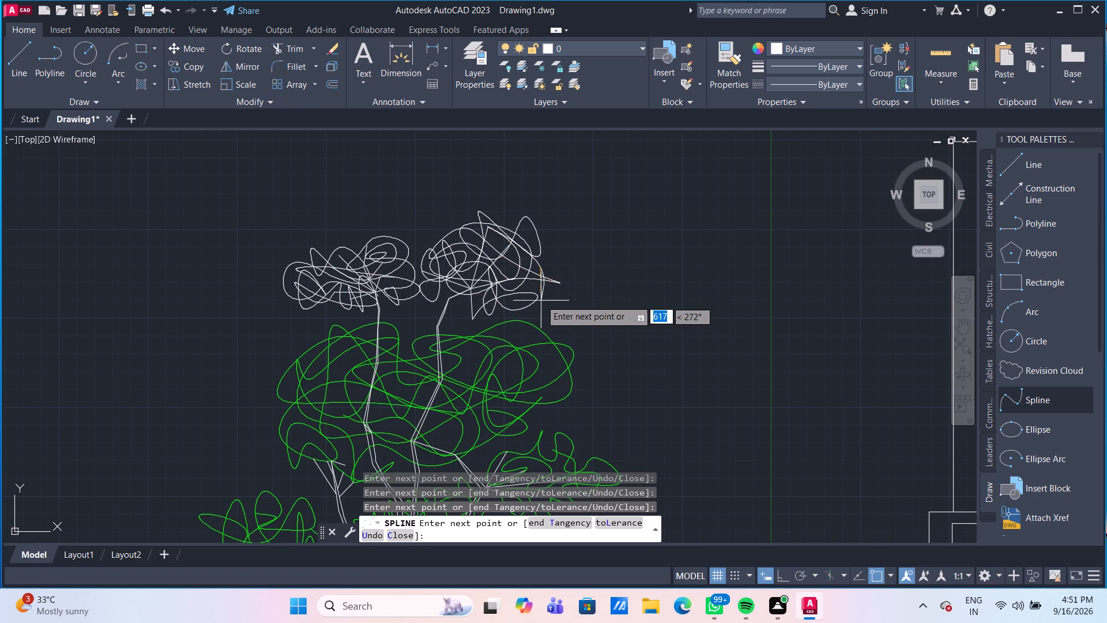
pyautogui.click(534, 283)
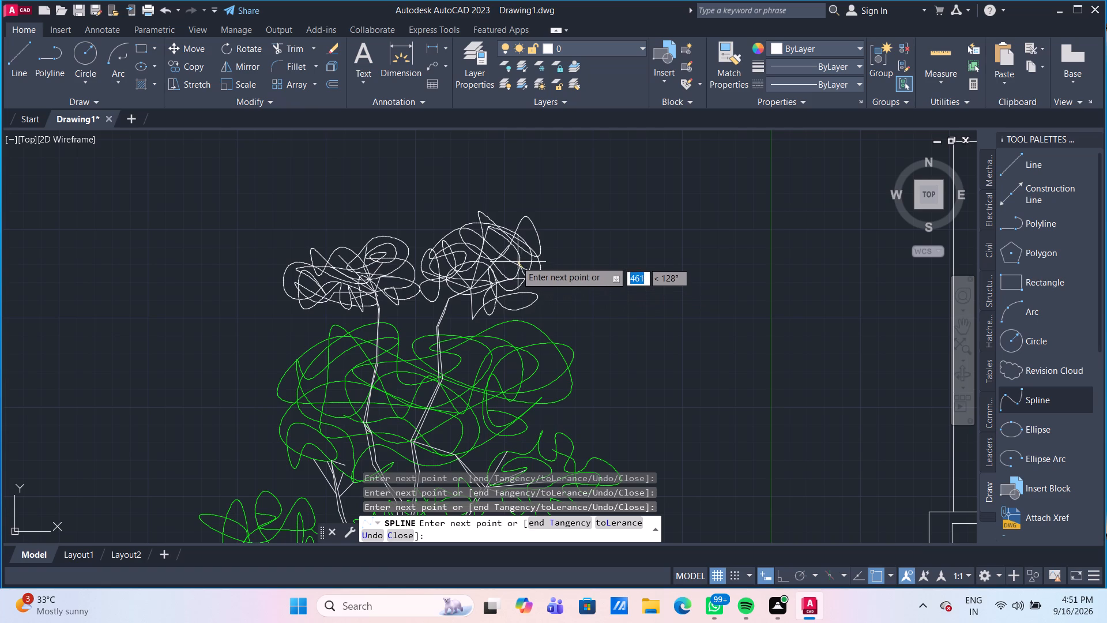
pyautogui.click(504, 254)
pyautogui.press('Return')
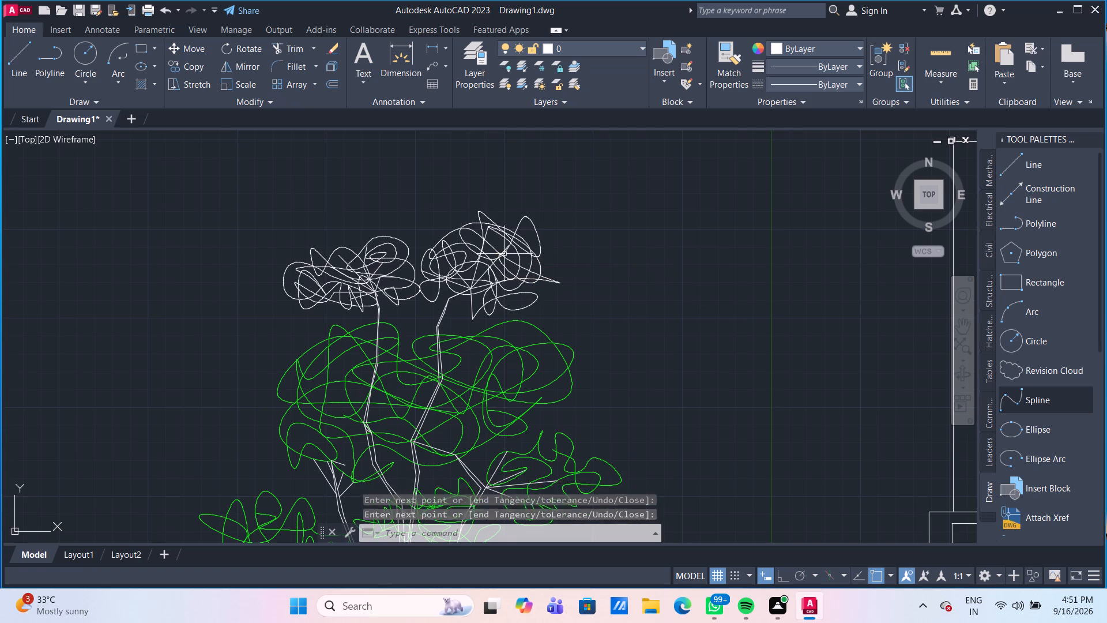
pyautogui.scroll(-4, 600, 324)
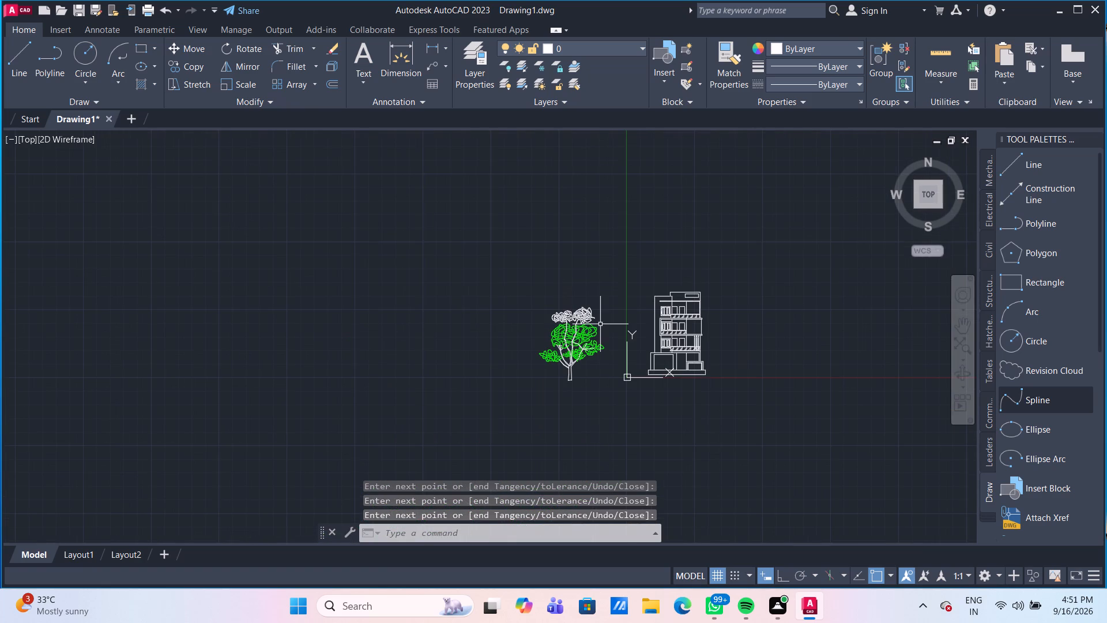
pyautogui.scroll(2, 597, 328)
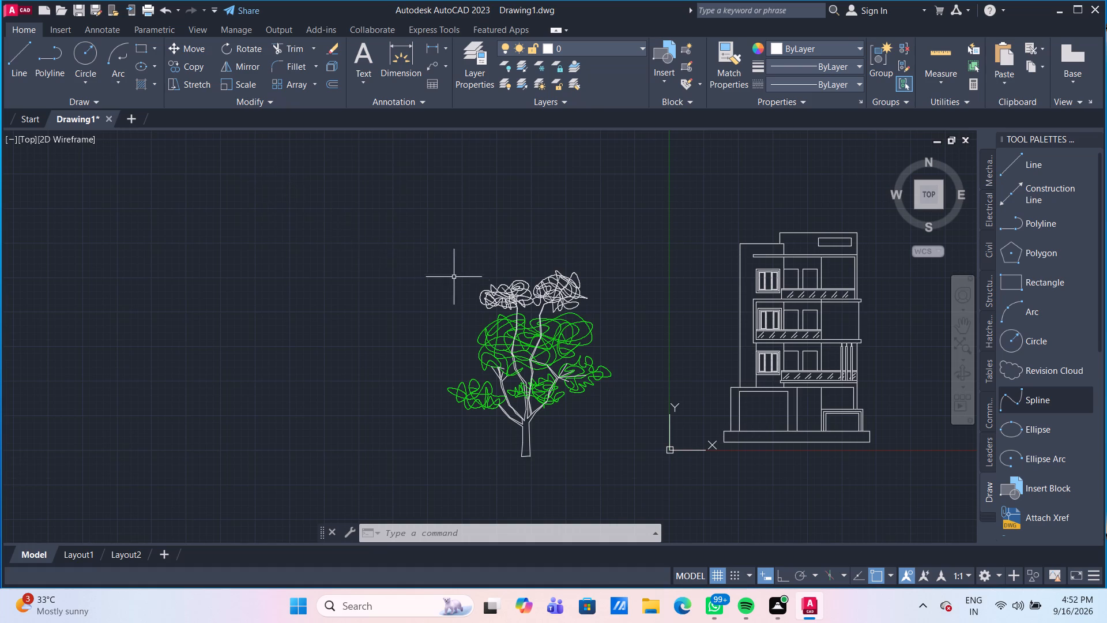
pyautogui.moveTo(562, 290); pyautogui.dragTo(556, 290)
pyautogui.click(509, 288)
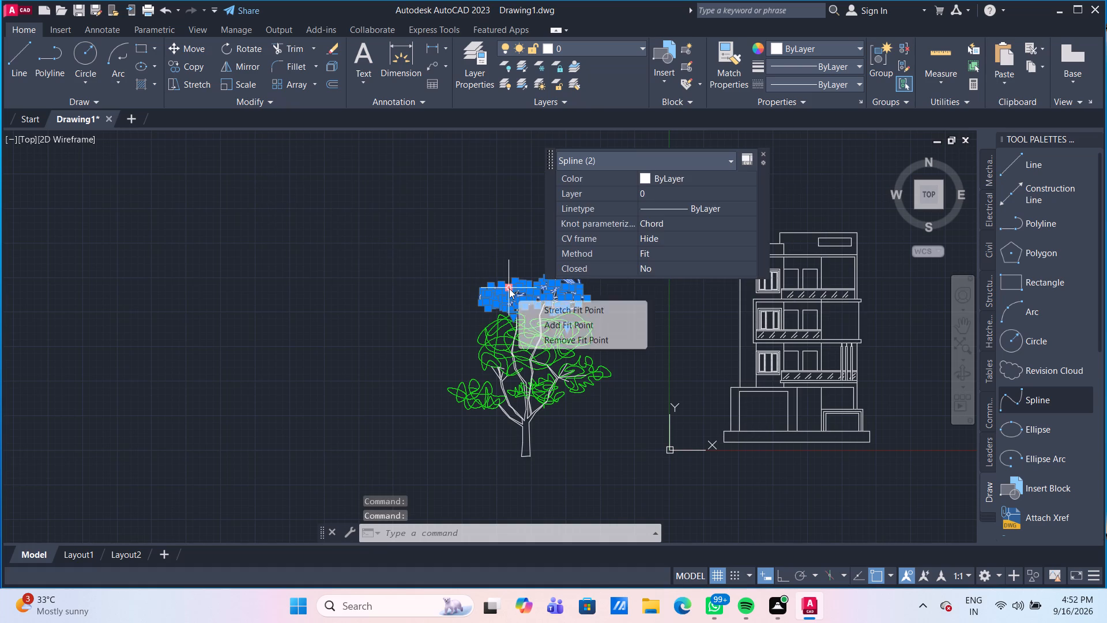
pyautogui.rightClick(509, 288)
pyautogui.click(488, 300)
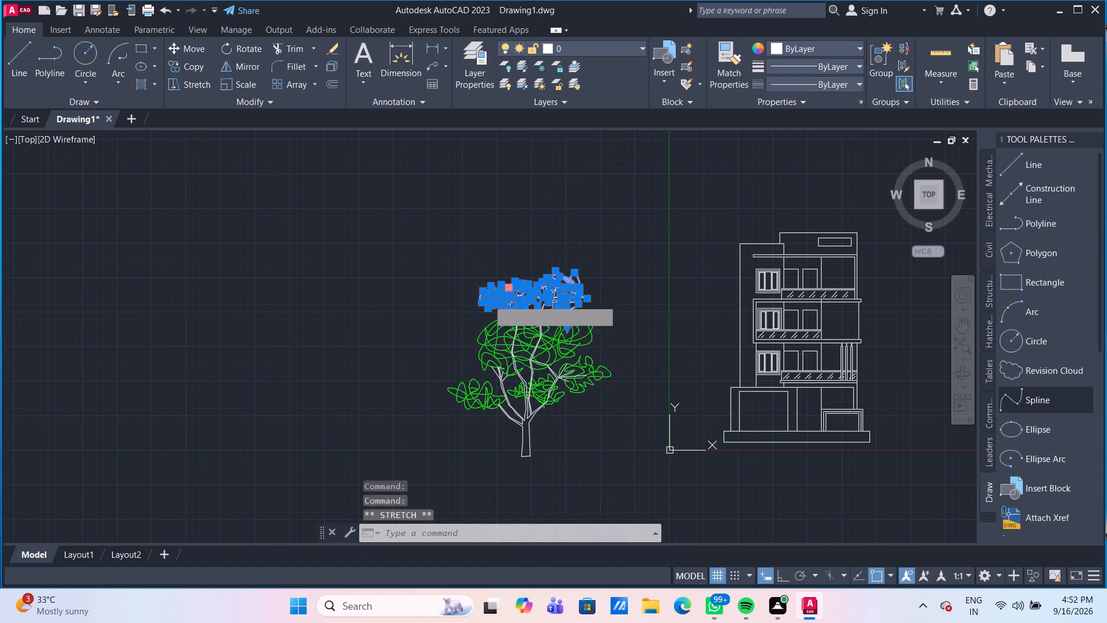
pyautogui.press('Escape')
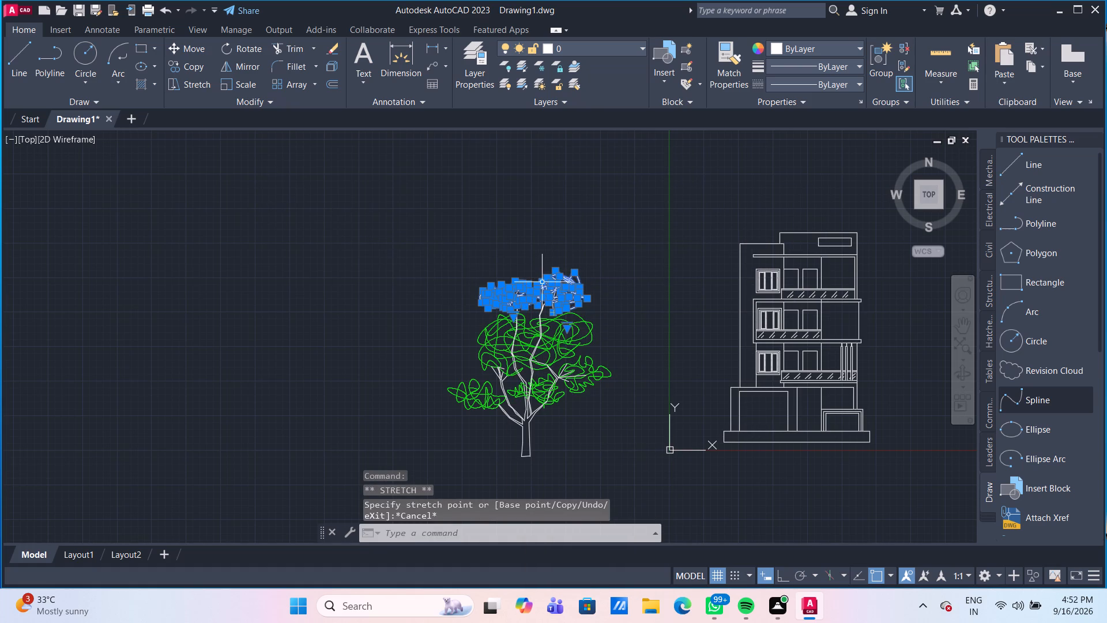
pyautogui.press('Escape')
# Change the colour of the foliage splines on both upper branches to Green.
pyautogui.click(555, 289)
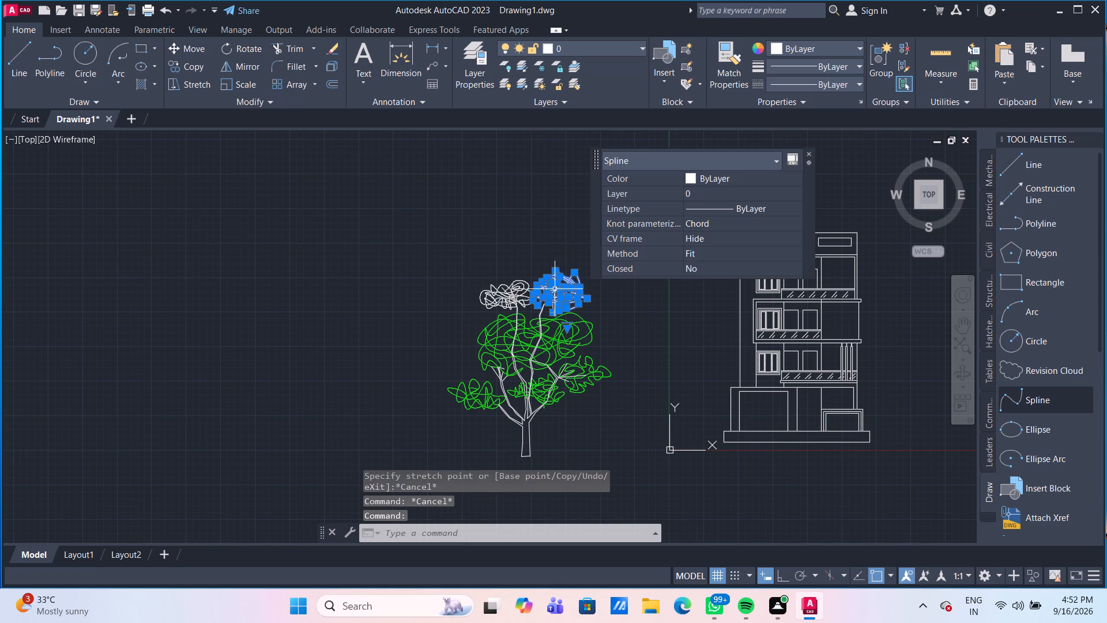
pyautogui.click(511, 287)
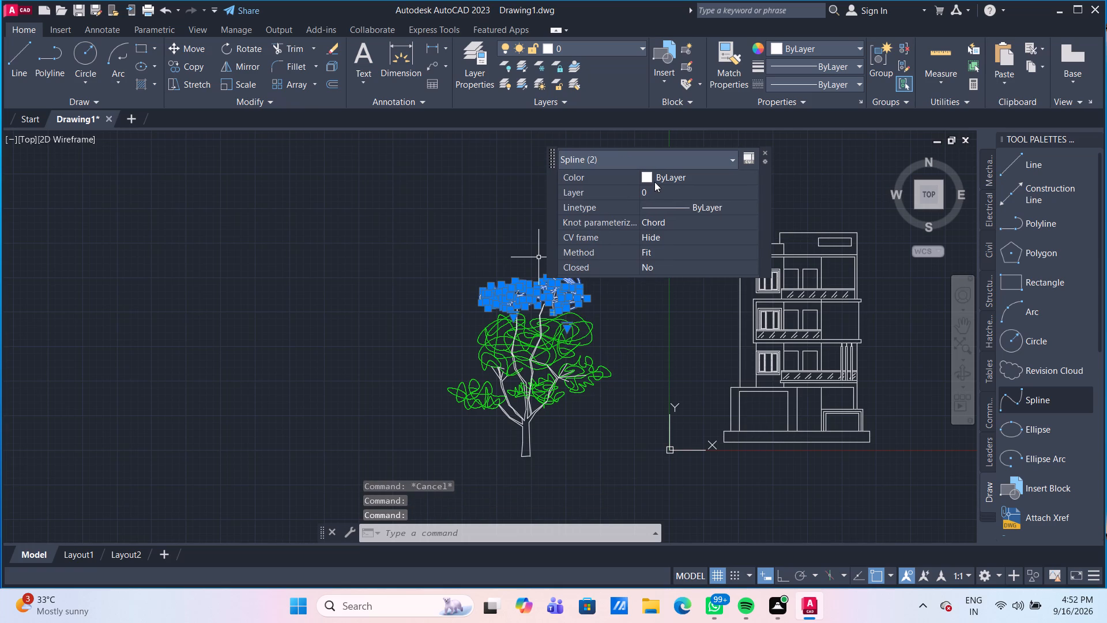
pyautogui.click(652, 175)
pyautogui.click(652, 175)
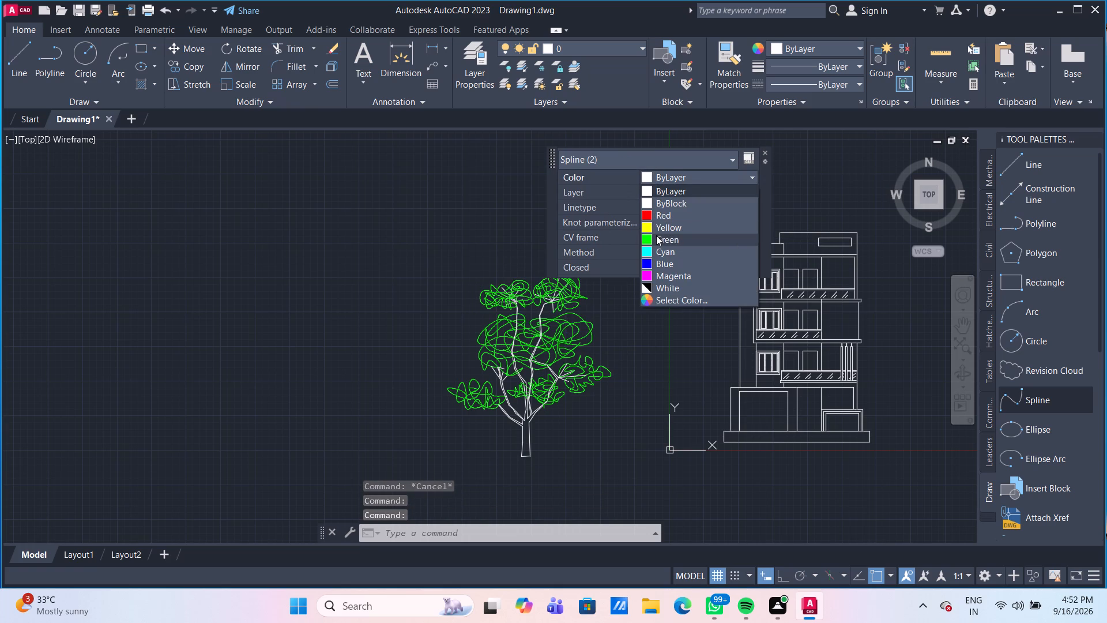
pyautogui.click(656, 235)
pyautogui.press('Escape')
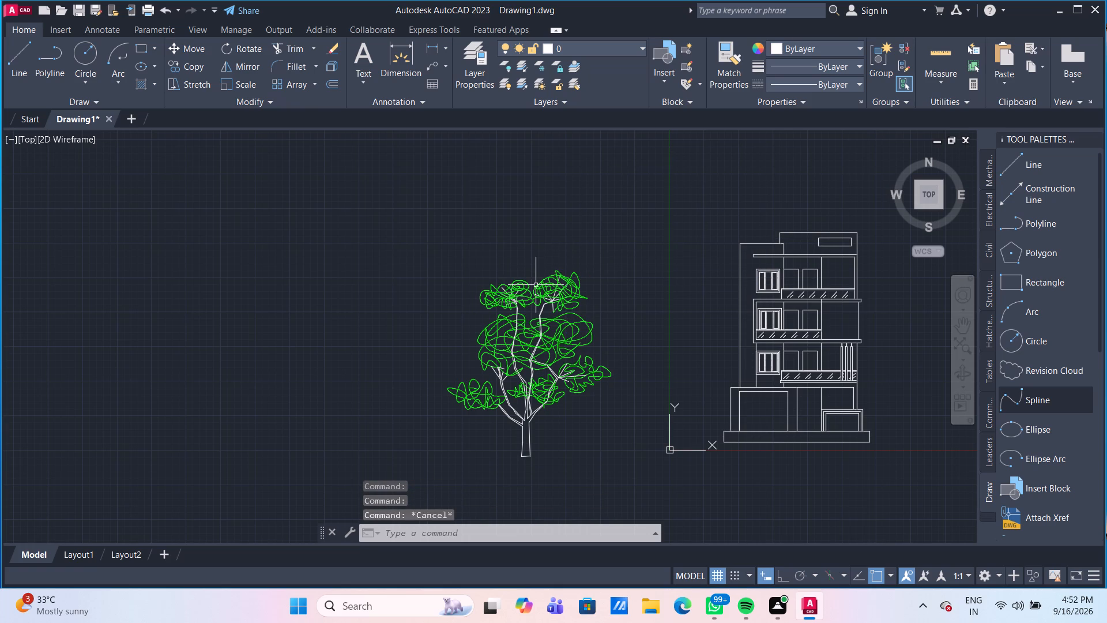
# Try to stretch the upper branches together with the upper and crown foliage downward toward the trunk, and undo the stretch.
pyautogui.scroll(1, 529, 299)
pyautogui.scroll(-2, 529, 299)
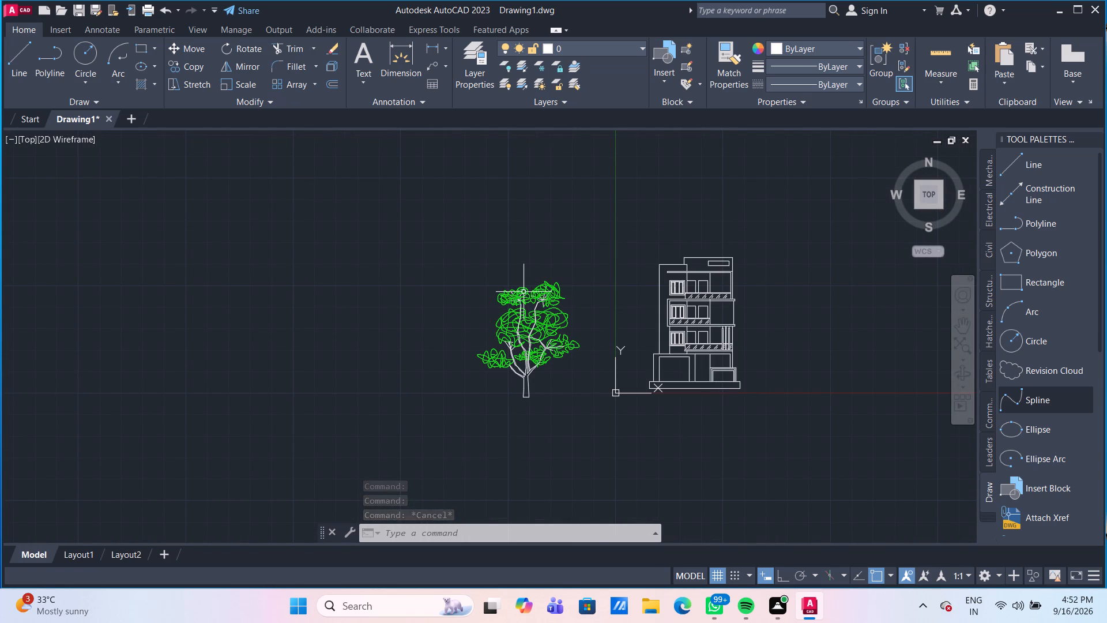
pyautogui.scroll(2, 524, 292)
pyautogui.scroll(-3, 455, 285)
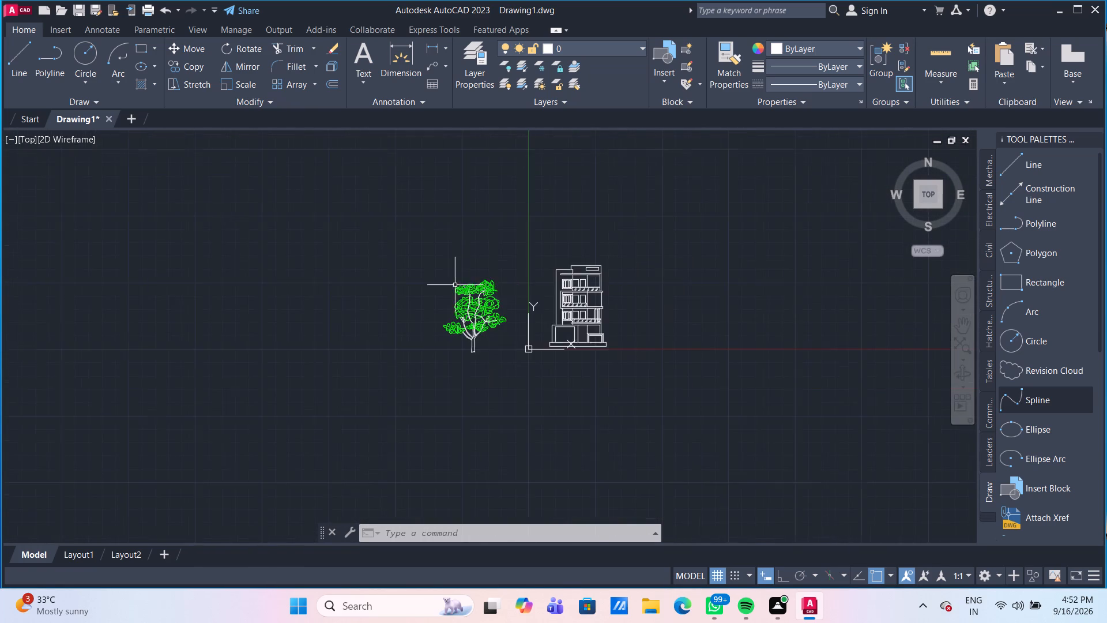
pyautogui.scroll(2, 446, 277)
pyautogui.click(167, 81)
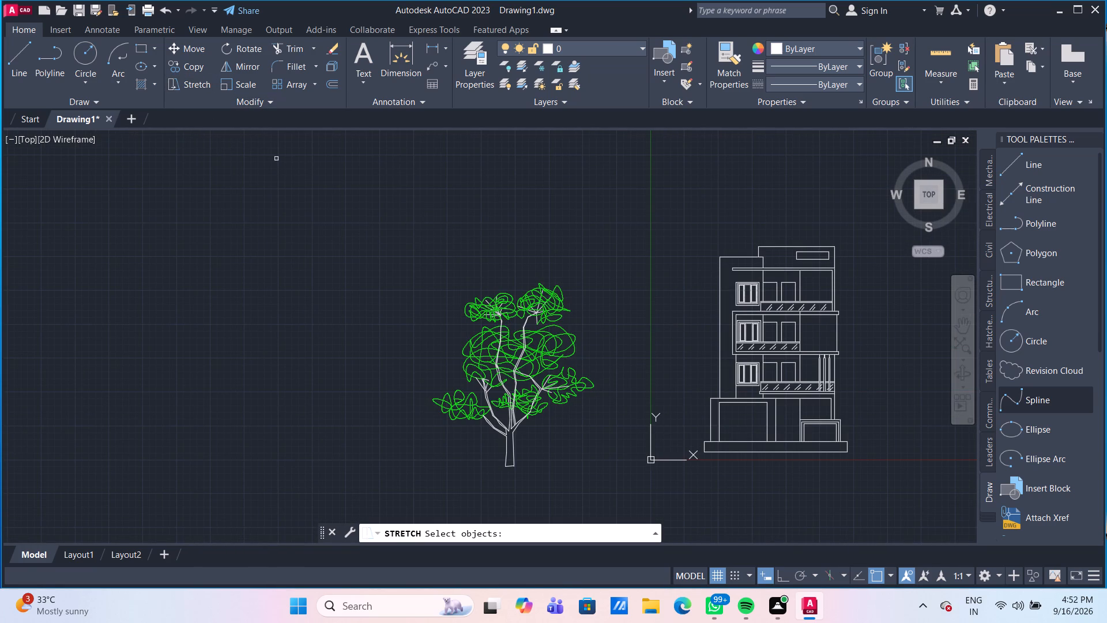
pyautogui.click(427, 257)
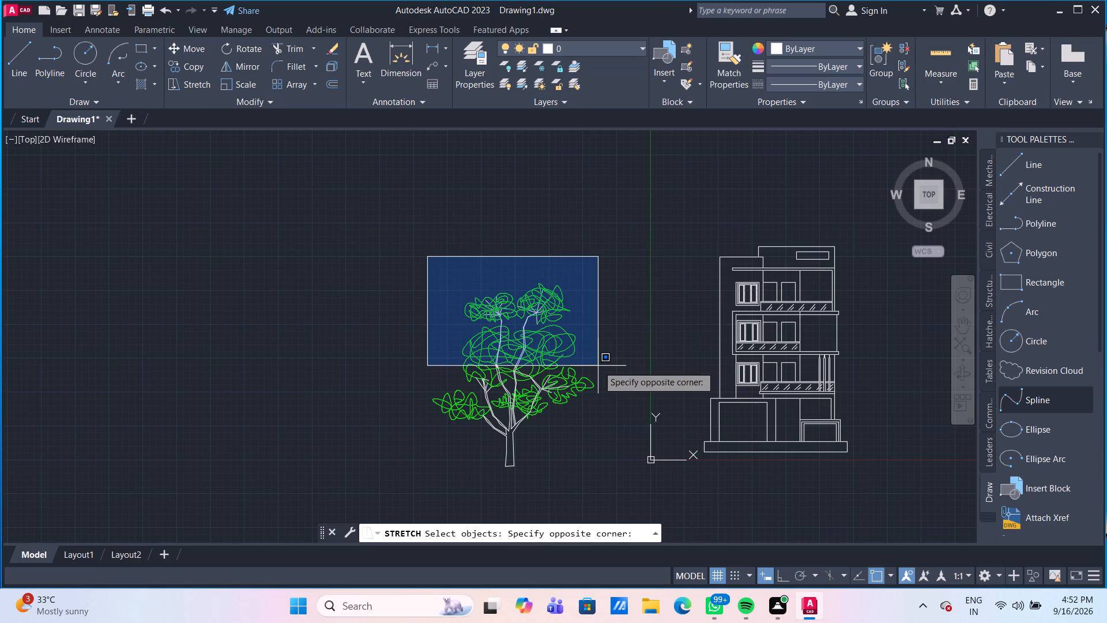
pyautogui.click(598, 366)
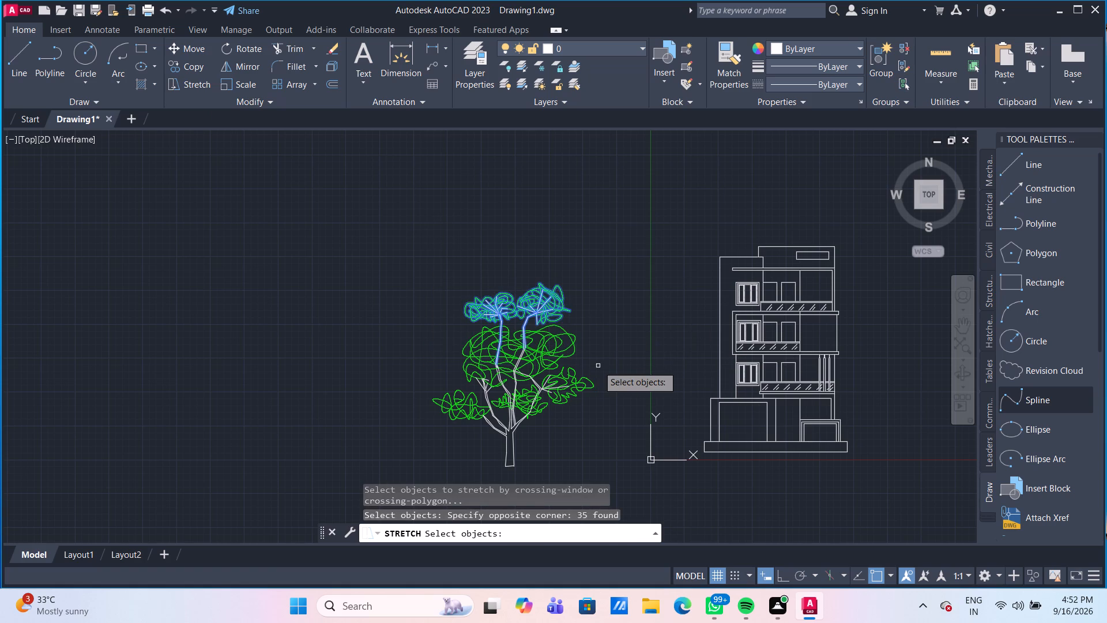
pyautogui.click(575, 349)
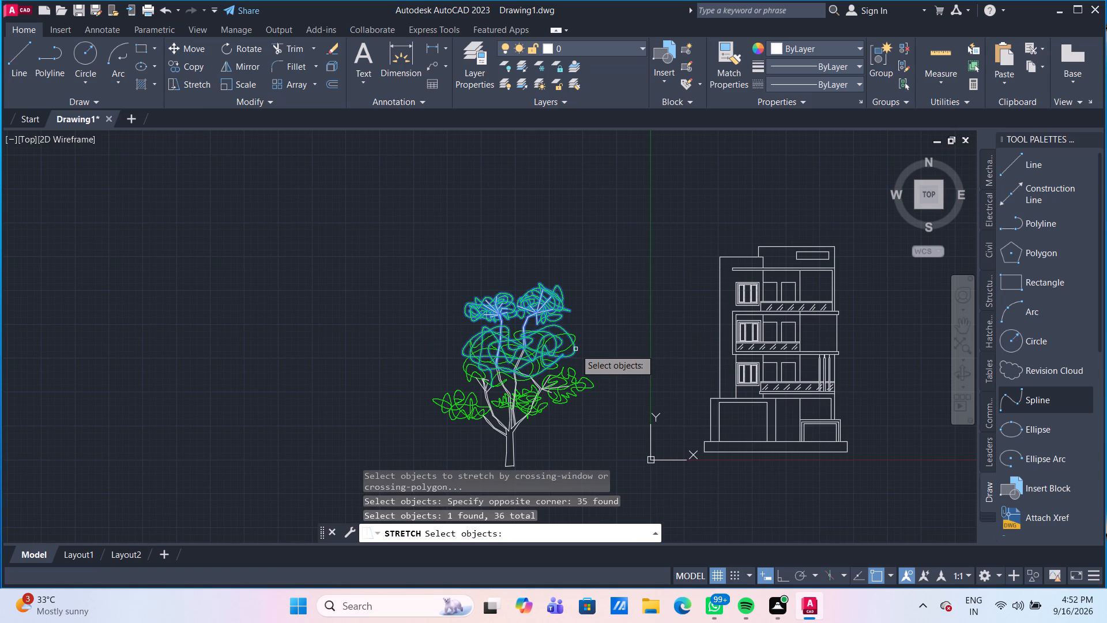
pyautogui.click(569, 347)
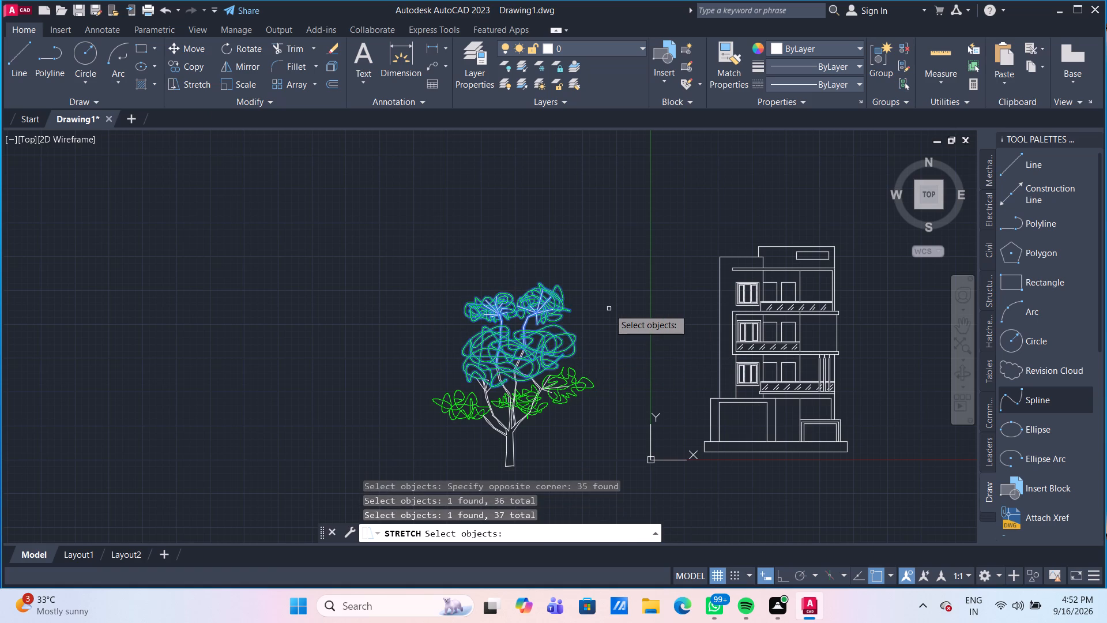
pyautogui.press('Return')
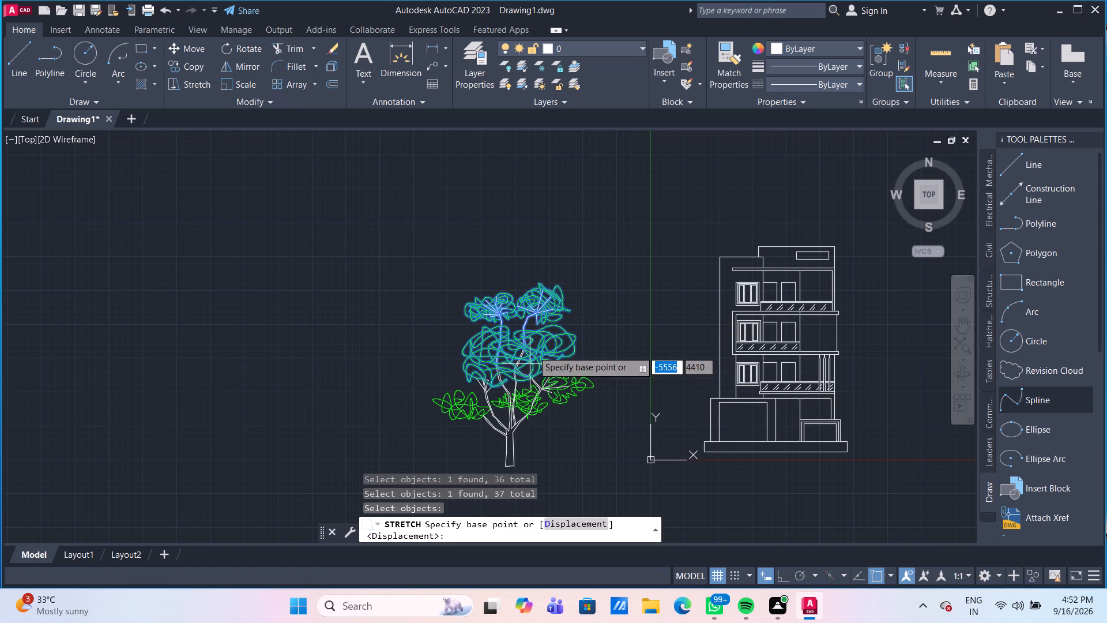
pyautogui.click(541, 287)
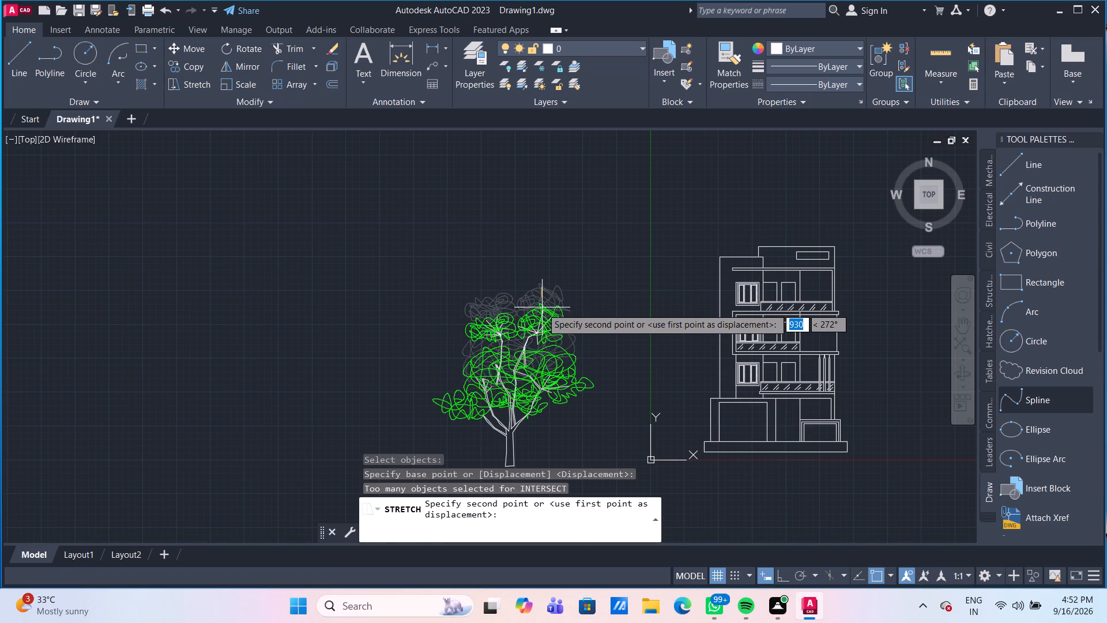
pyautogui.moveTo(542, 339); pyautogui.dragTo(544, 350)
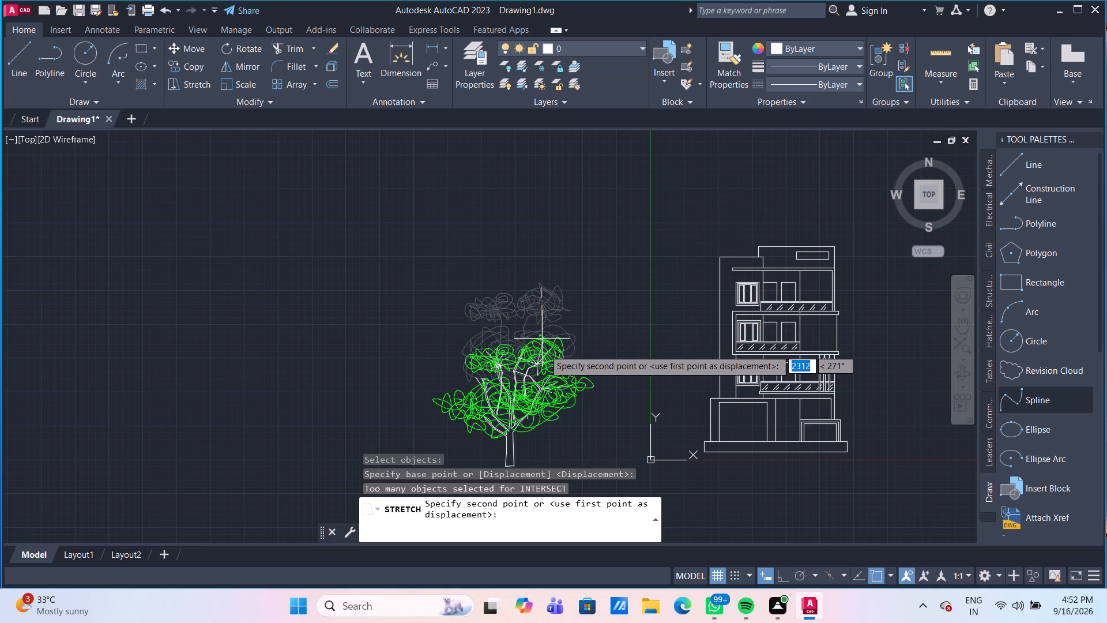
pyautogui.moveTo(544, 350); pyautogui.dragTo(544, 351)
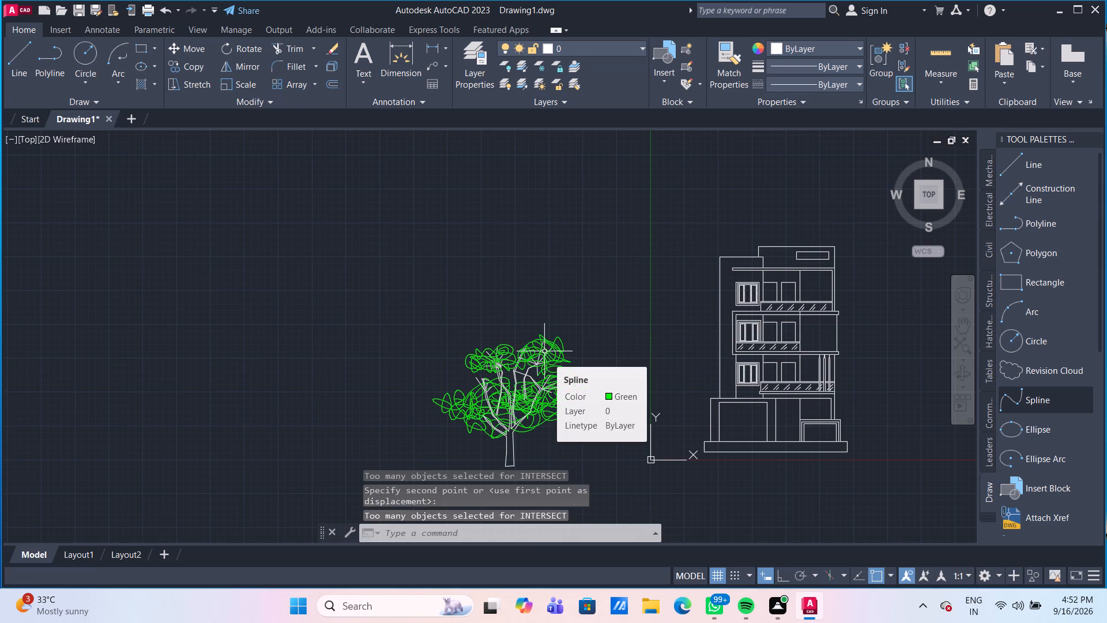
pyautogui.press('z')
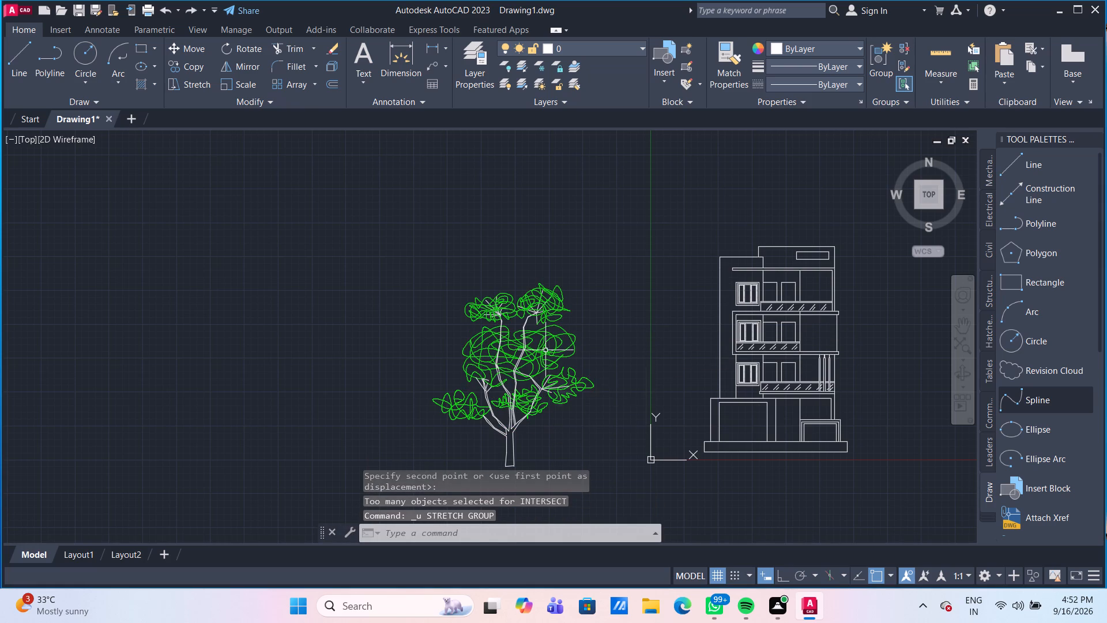
# Use Stretch to shift the two large foliage splines in the middle of the crown slightly left and down.
pyautogui.click(540, 336)
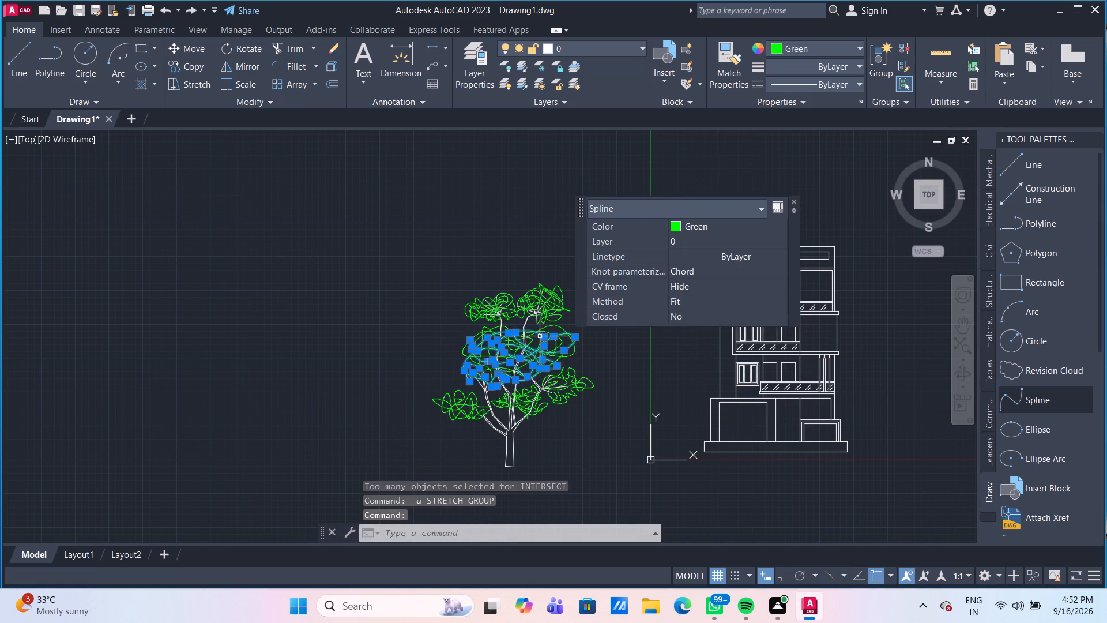
pyautogui.press('Escape')
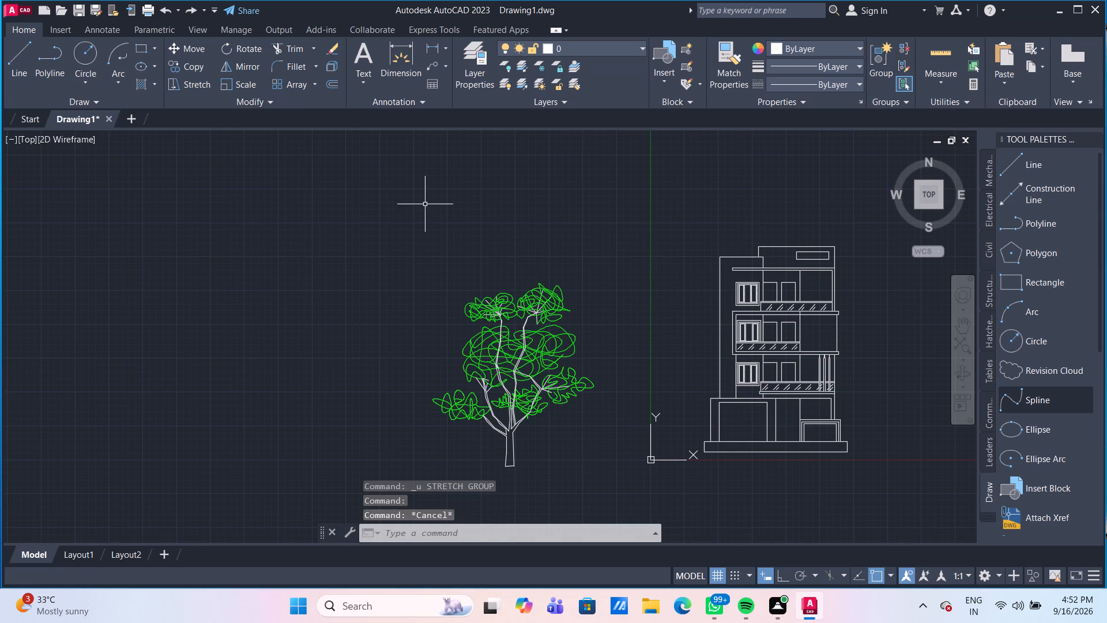
pyautogui.click(199, 80)
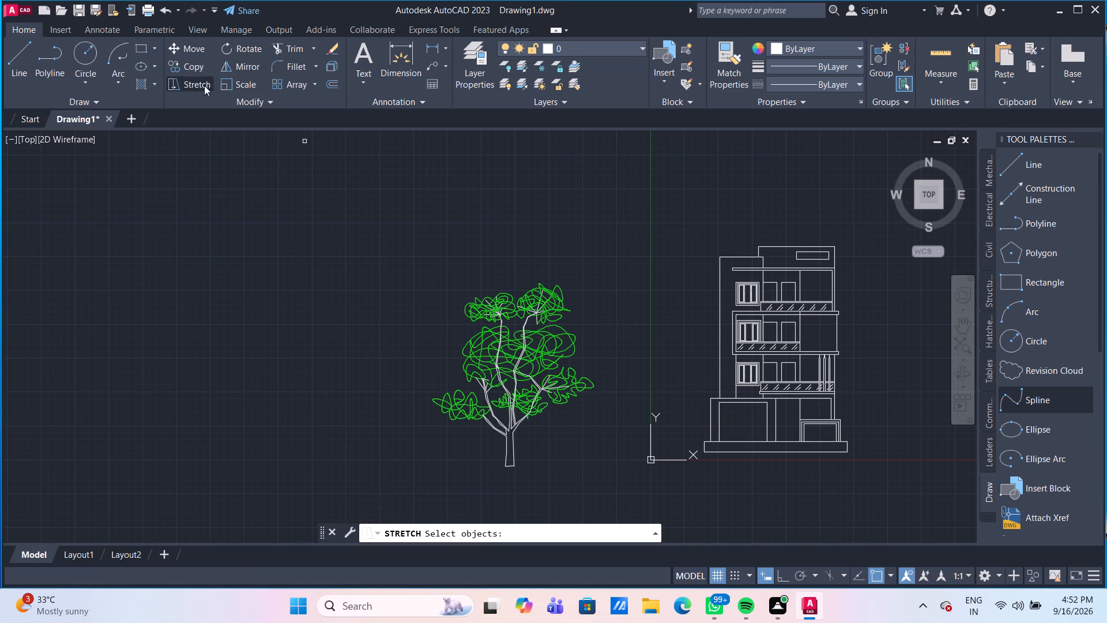
pyautogui.click(513, 343)
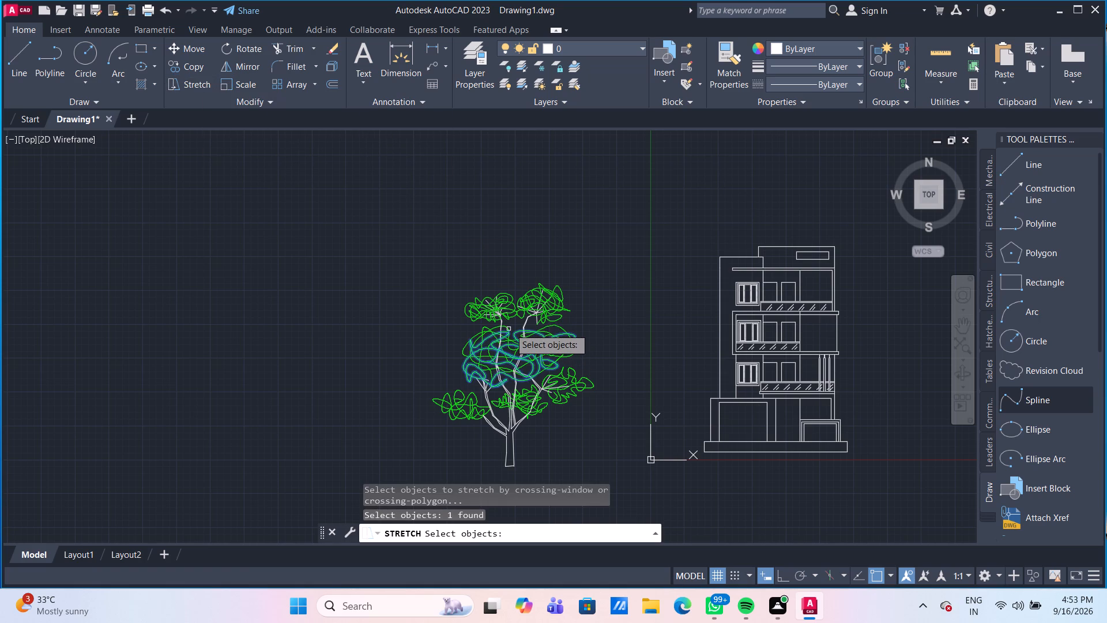
pyautogui.click(508, 328)
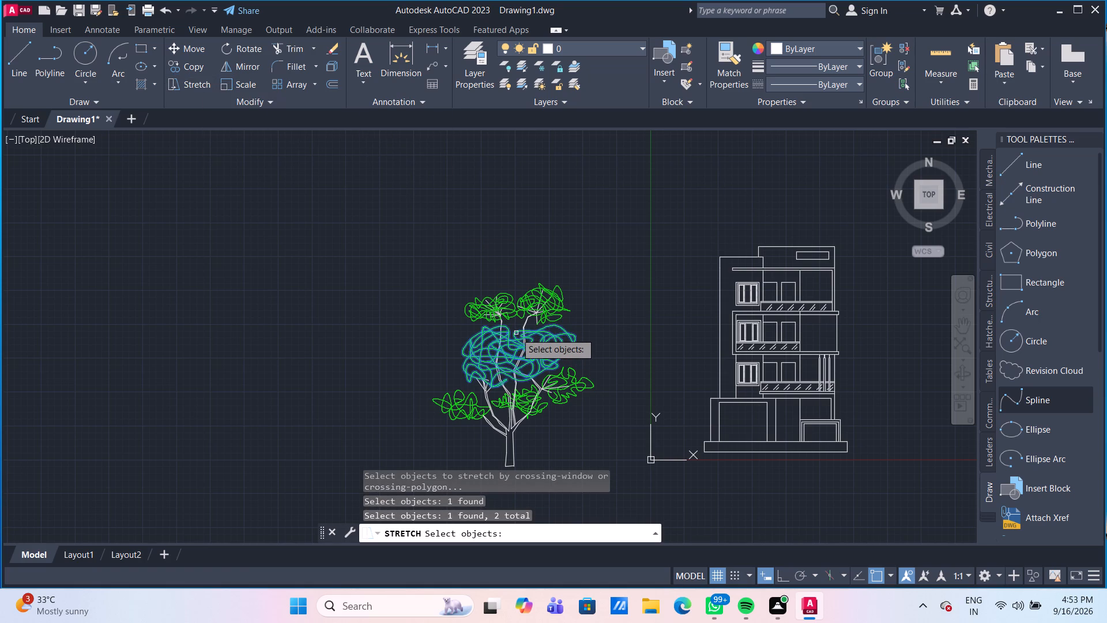
pyautogui.press('Return')
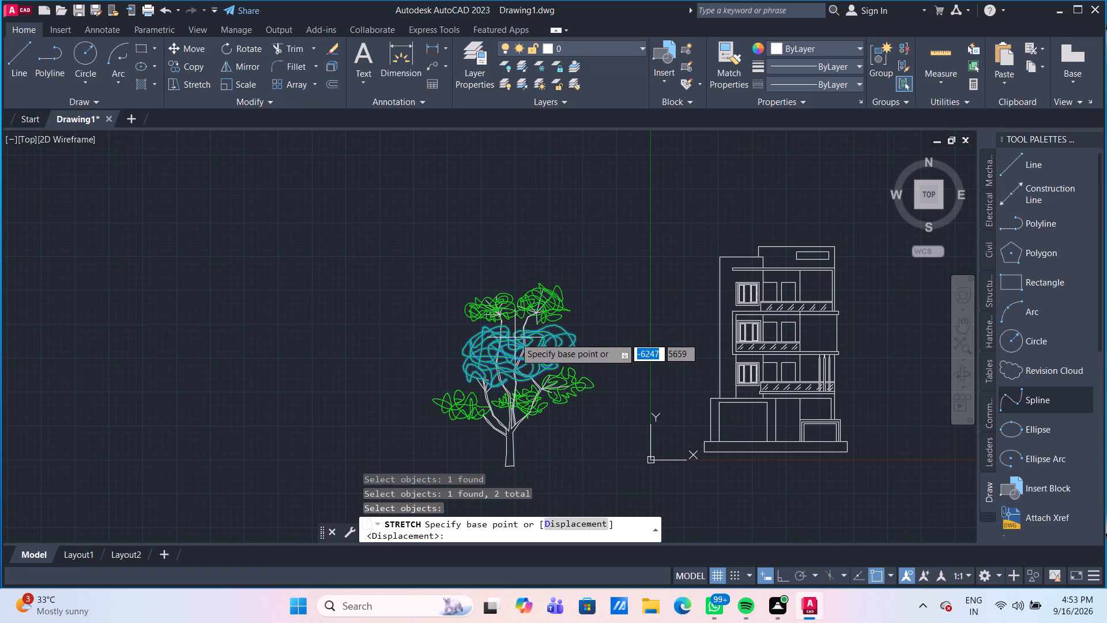
pyautogui.click(515, 337)
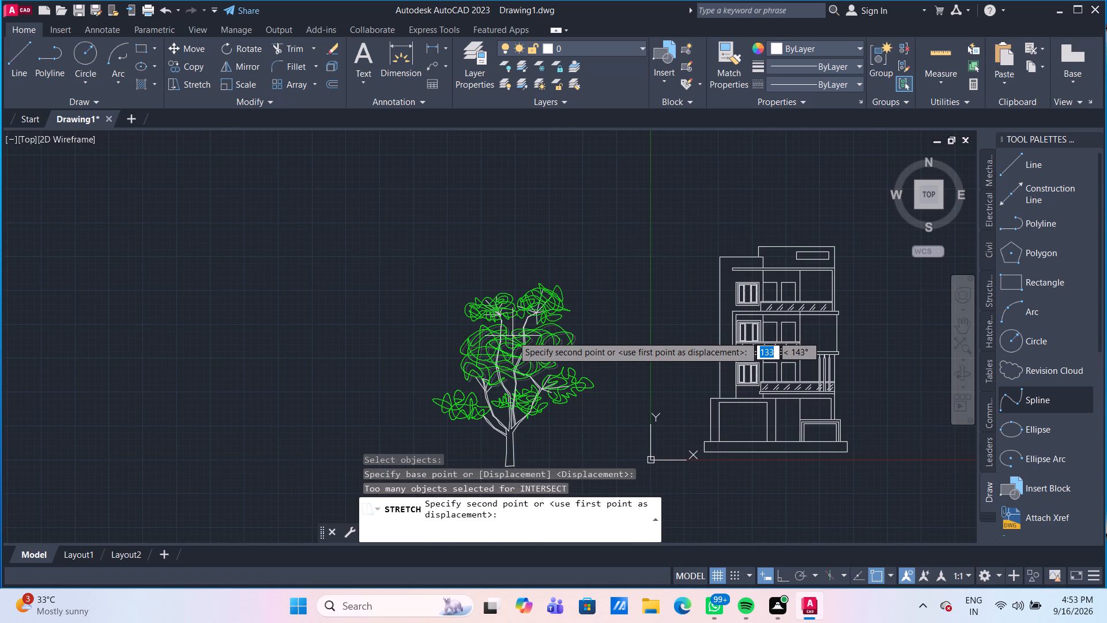
pyautogui.click(511, 340)
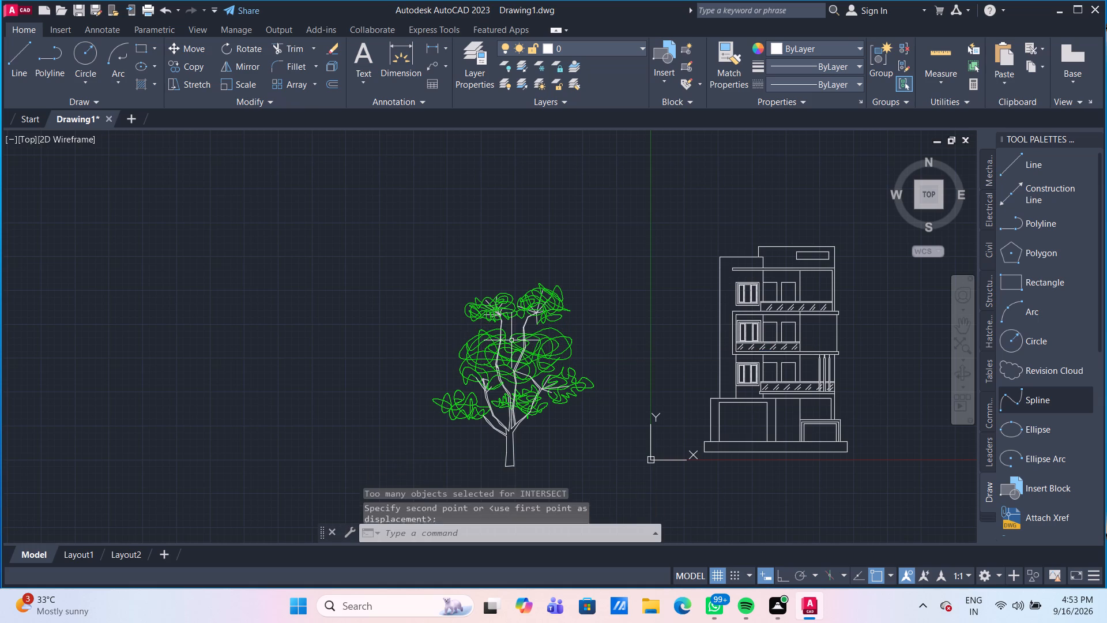
pyautogui.press('Escape')
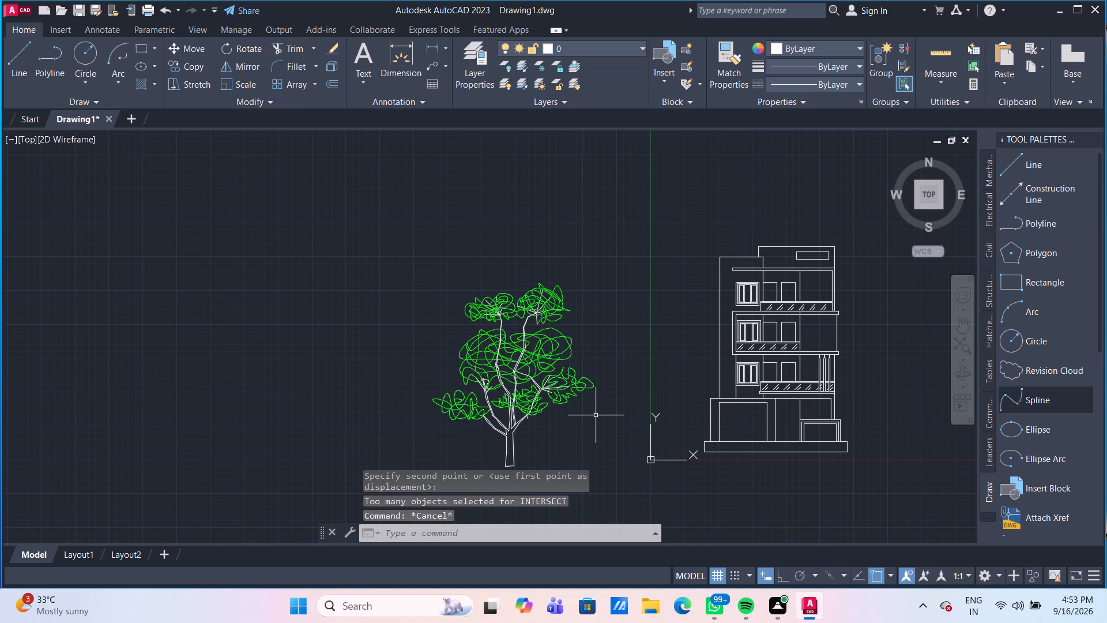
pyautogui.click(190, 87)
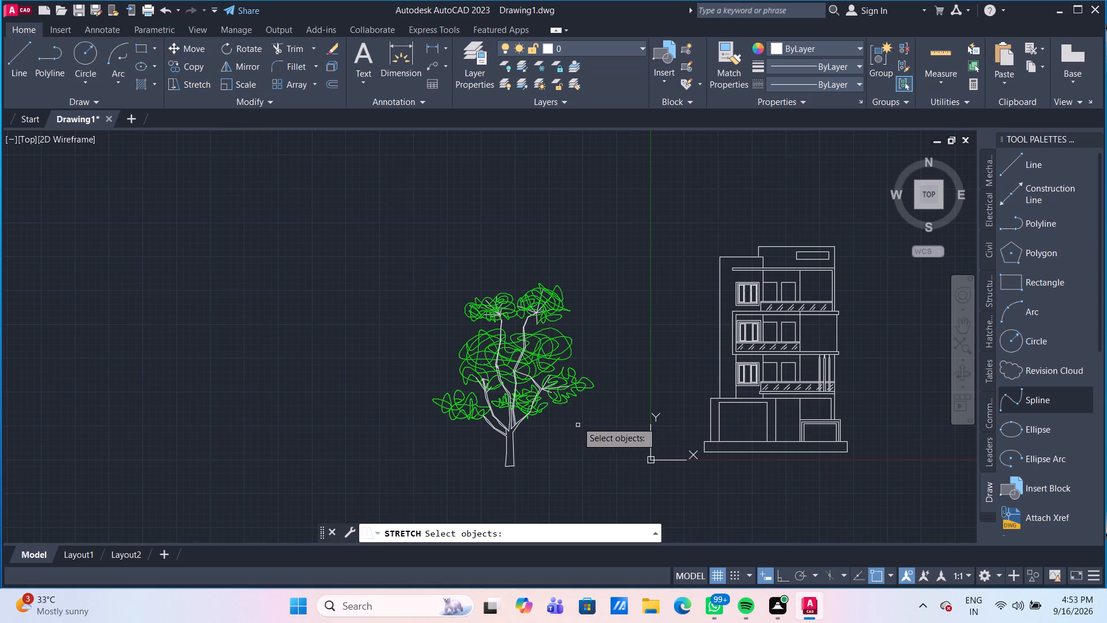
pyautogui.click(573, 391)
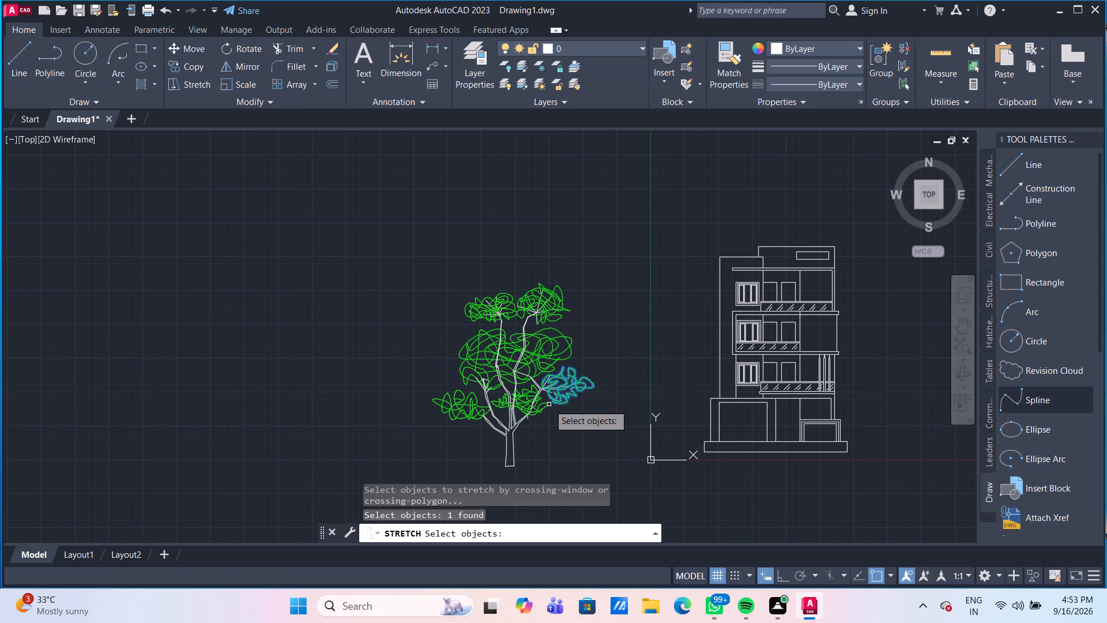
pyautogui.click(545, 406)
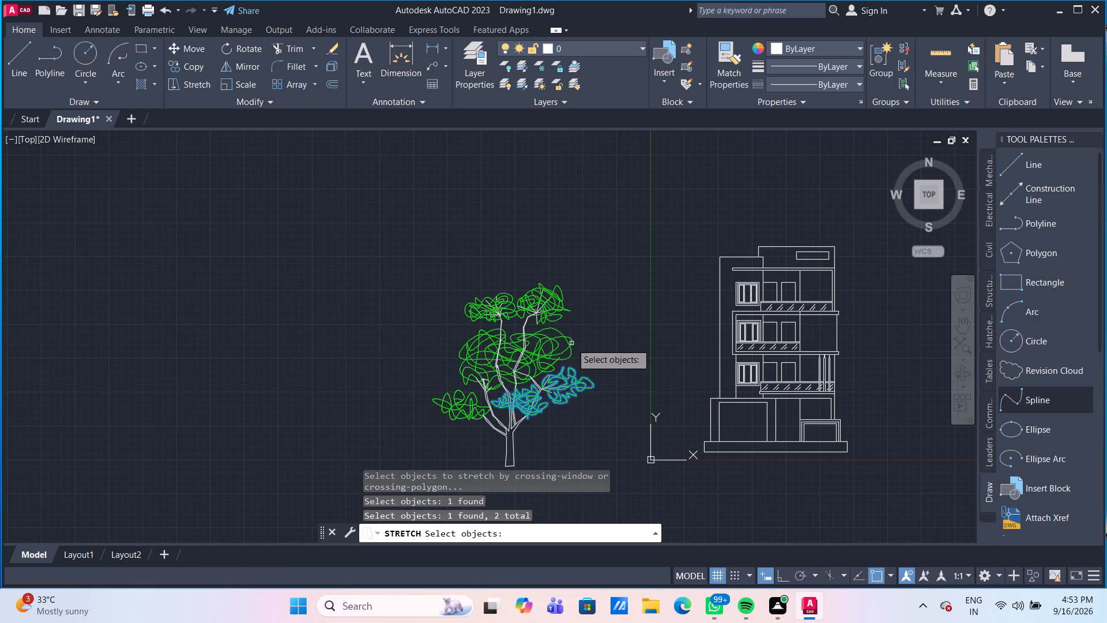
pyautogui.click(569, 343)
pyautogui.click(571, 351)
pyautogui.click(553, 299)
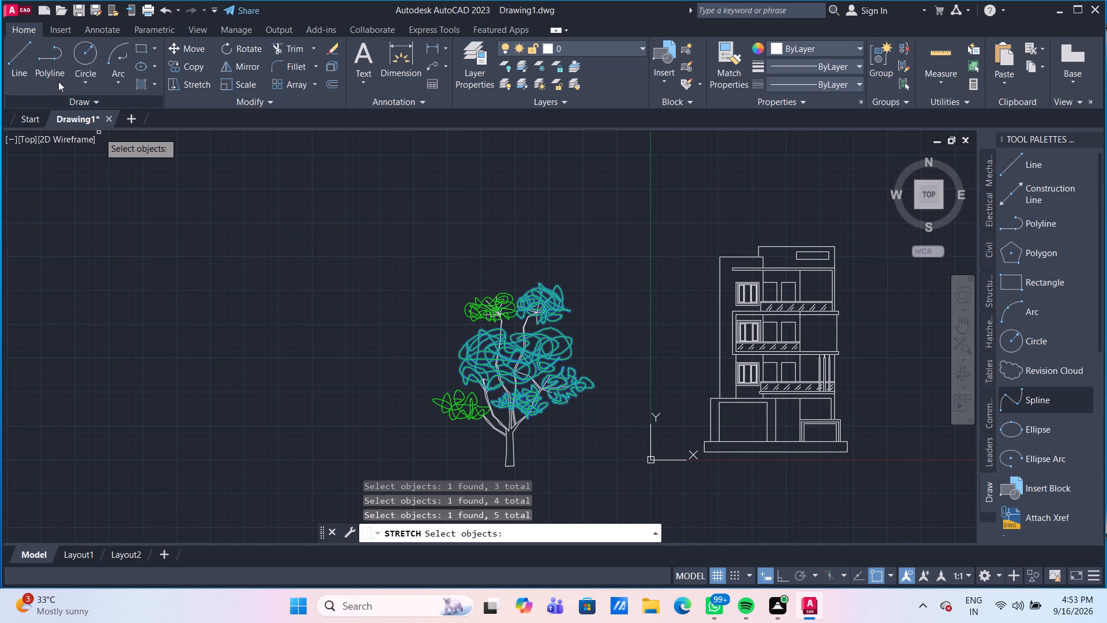
# Use Stretch to shift the lower central, right branch, two large middle and upper right foliage splines slightly left and down.
pyautogui.click(193, 87)
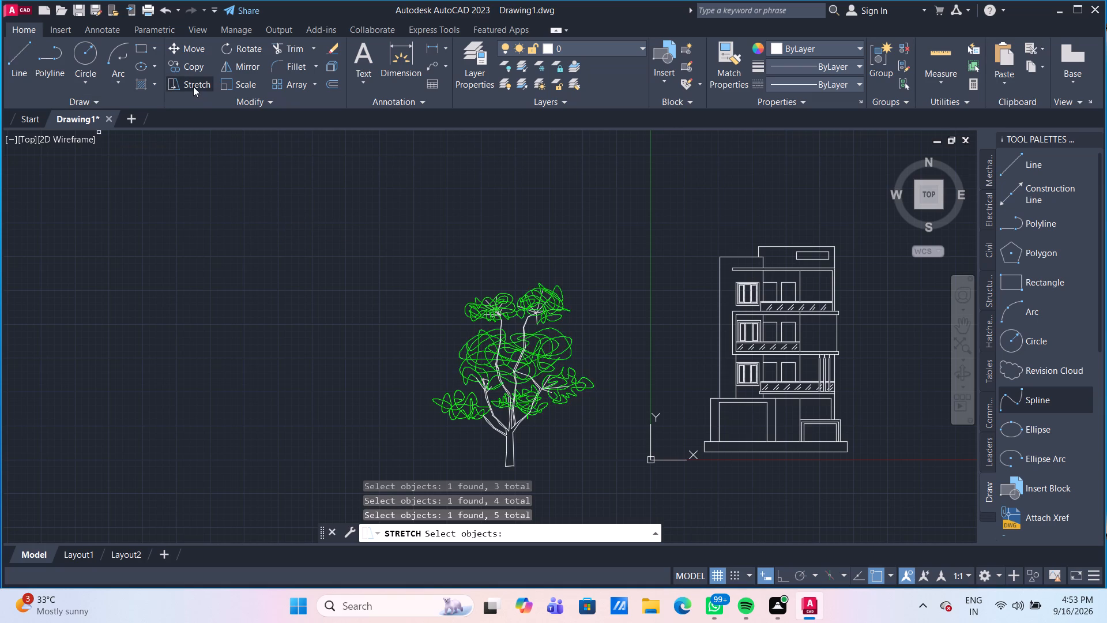
pyautogui.click(582, 391)
pyautogui.click(539, 397)
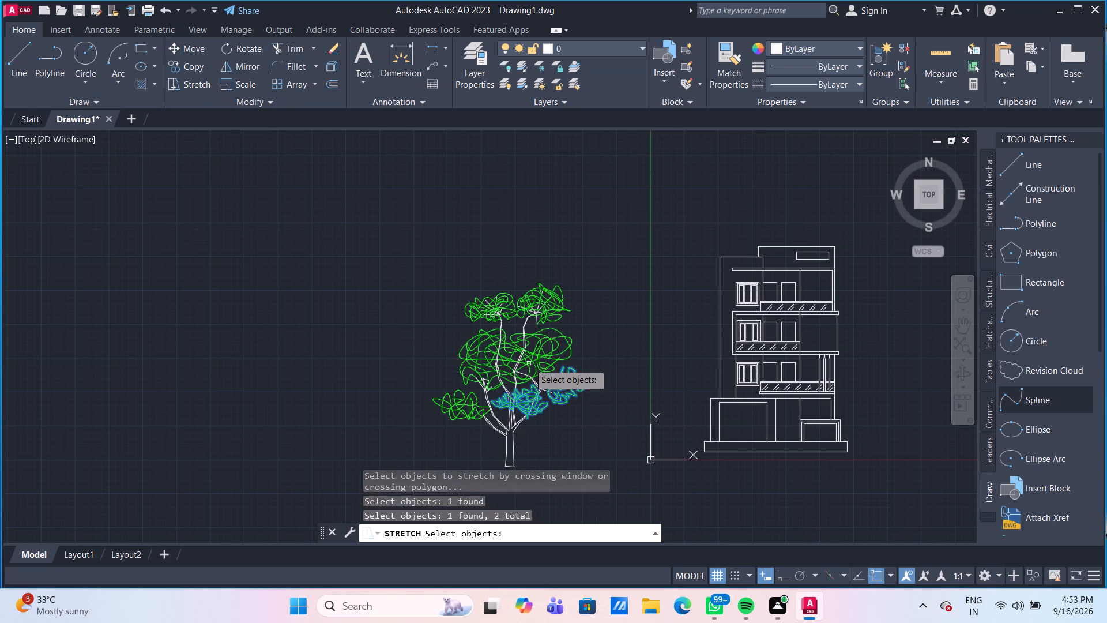
pyautogui.click(529, 363)
pyautogui.click(538, 356)
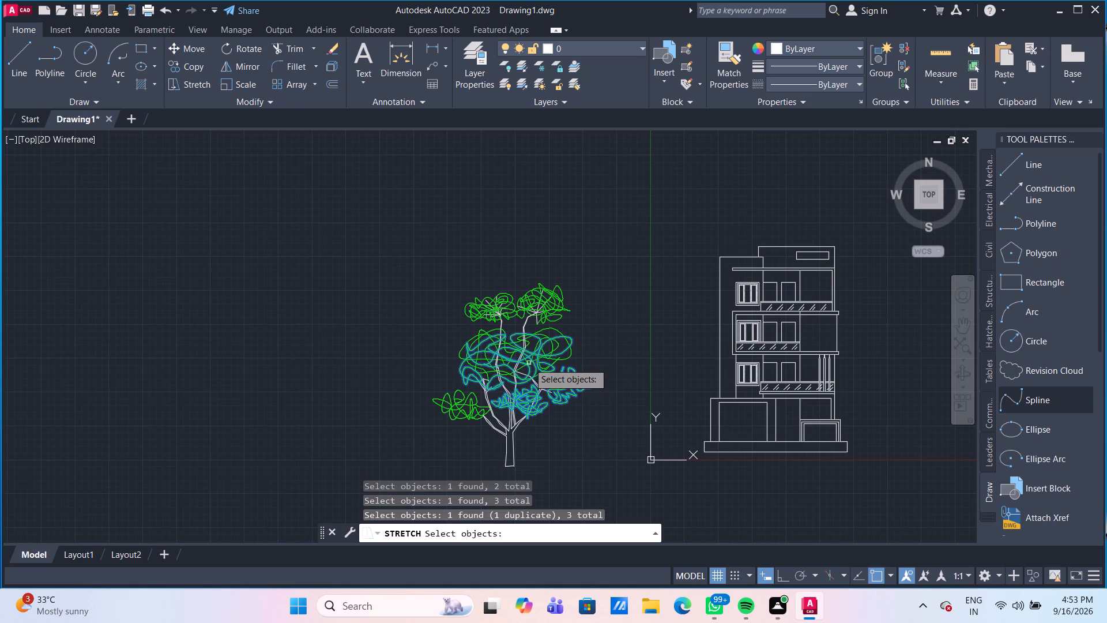
pyautogui.click(525, 366)
pyautogui.click(524, 367)
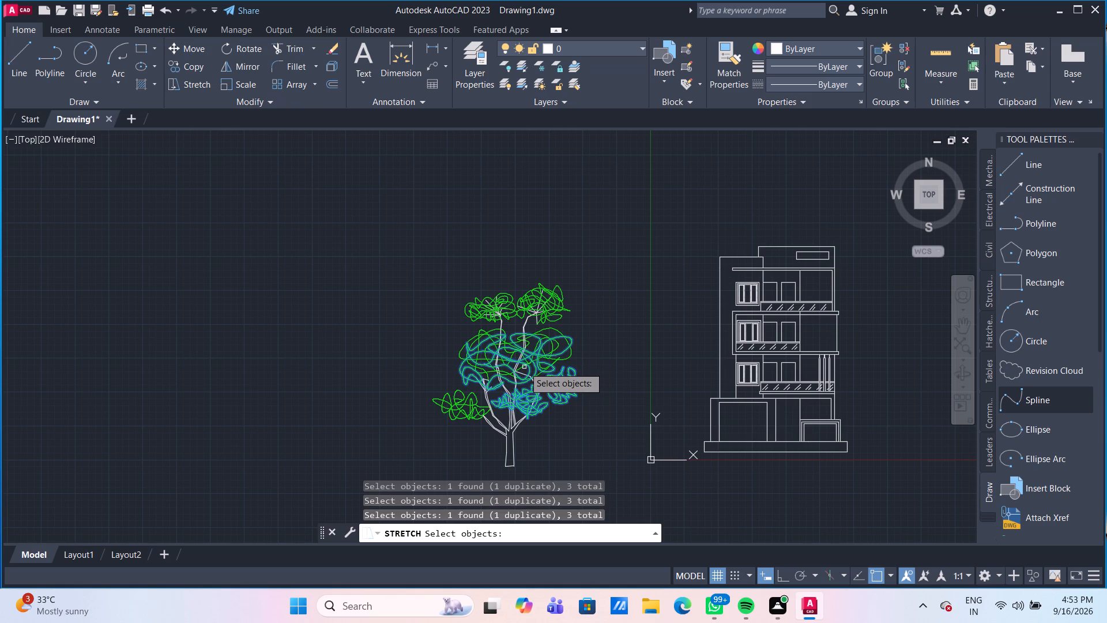
pyautogui.click(523, 368)
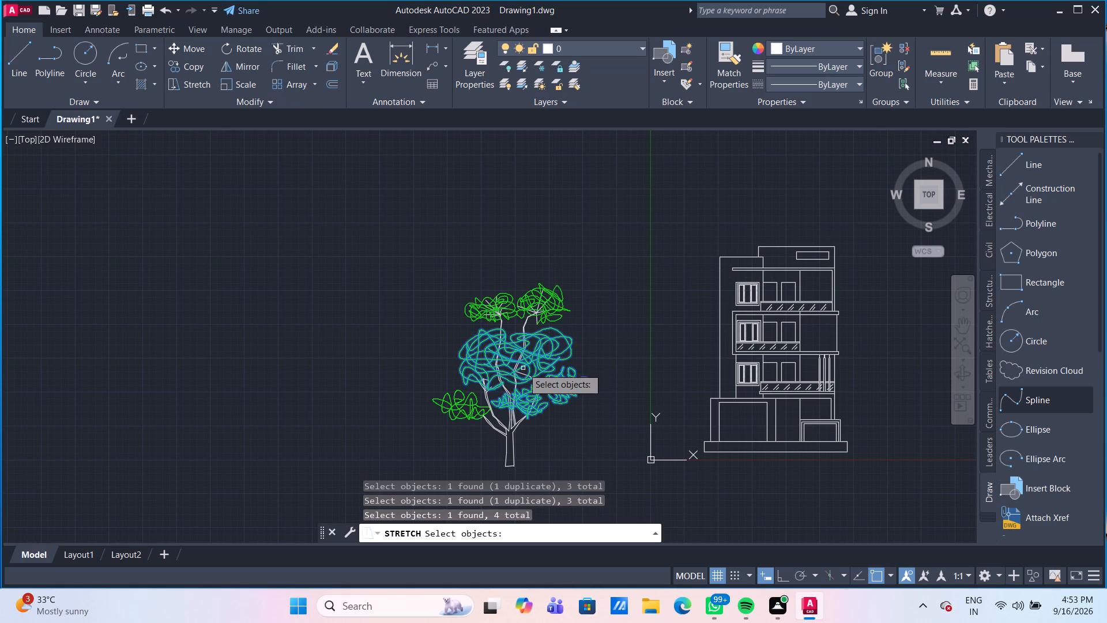
pyautogui.click(547, 299)
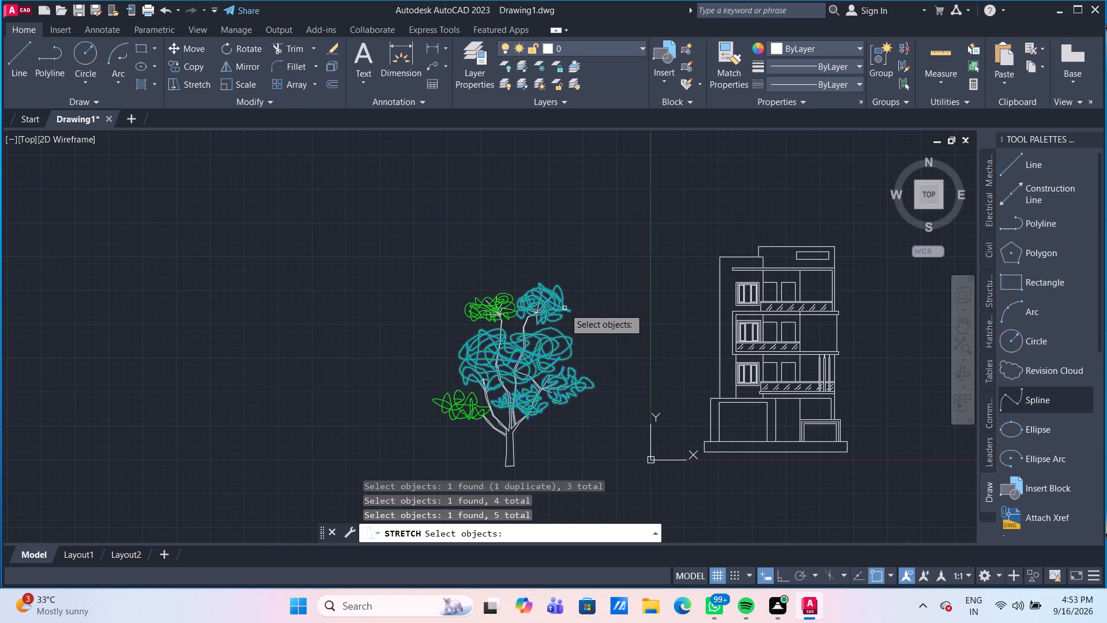
pyautogui.press('Return')
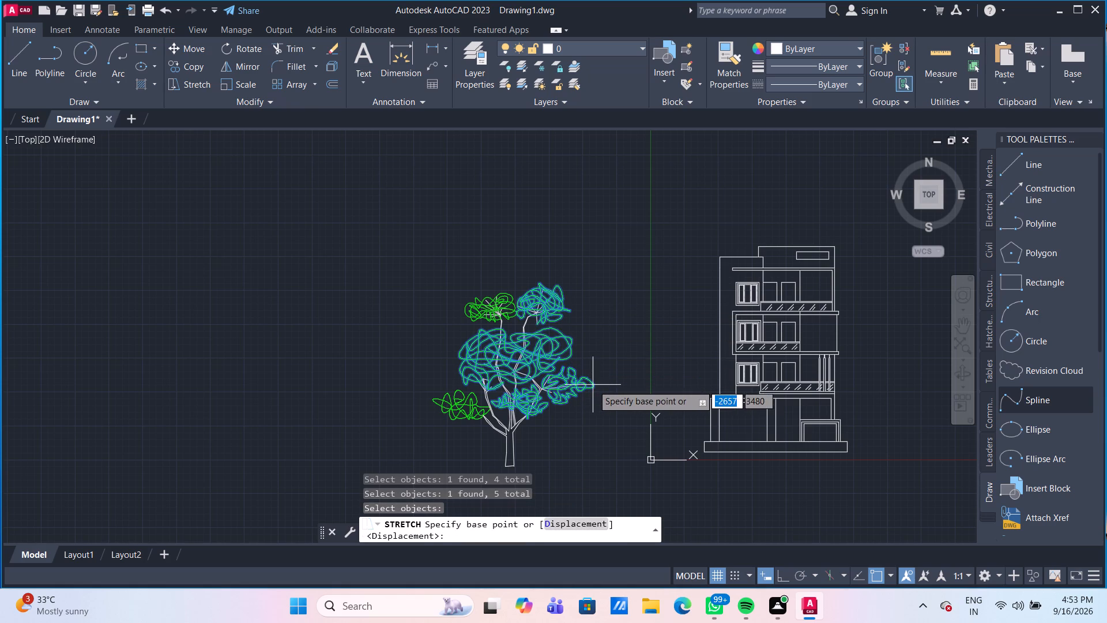
pyautogui.moveTo(593, 385); pyautogui.dragTo(588, 385)
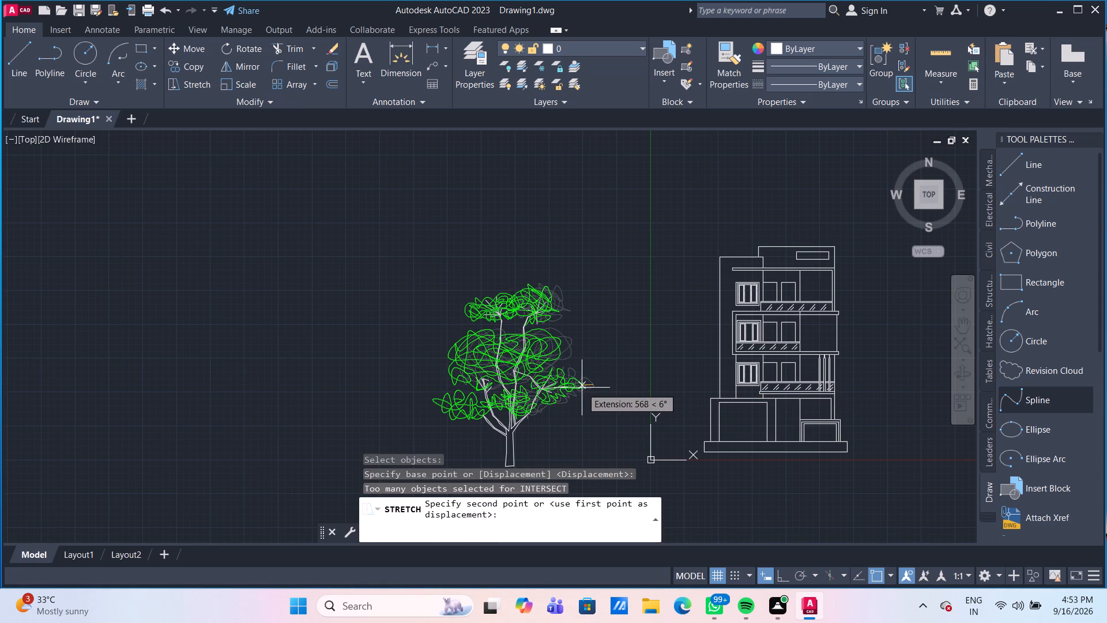
pyautogui.click(584, 388)
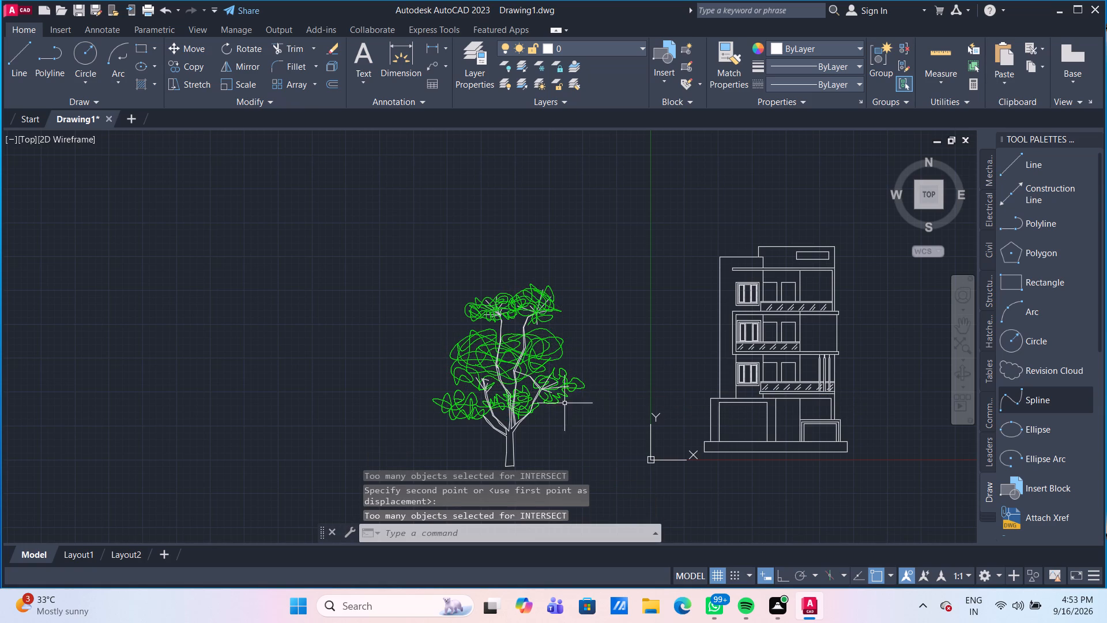
# Erase the two large foliage splines in the middle of the crown and the foliage spline on the right branch.
pyautogui.moveTo(485, 429); pyautogui.dragTo(453, 346, button='middle')
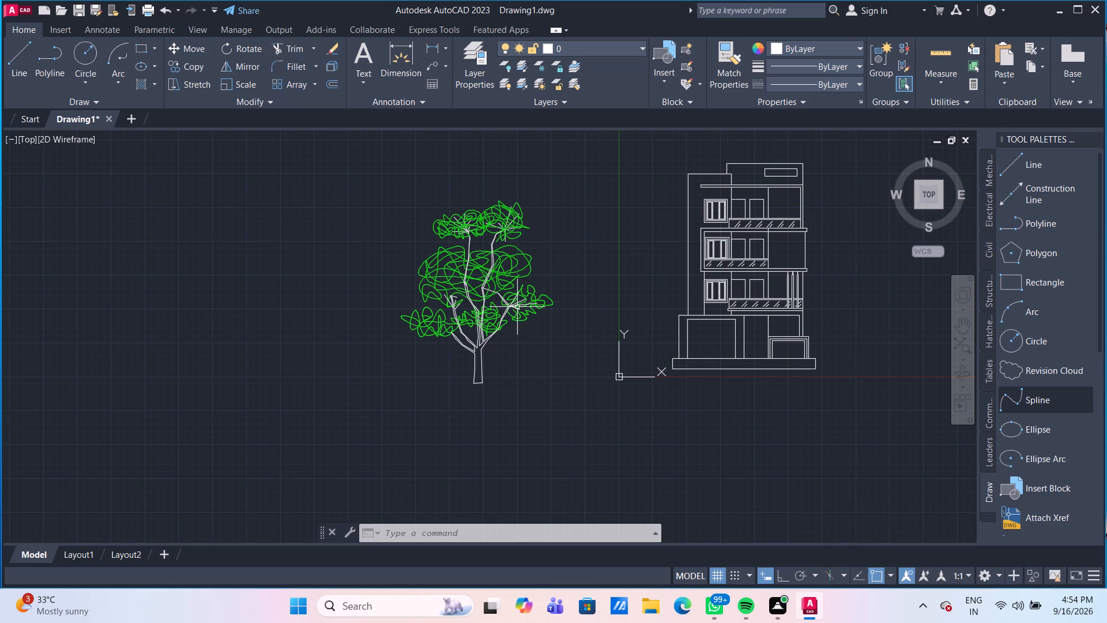
pyautogui.moveTo(557, 265); pyautogui.dragTo(548, 264)
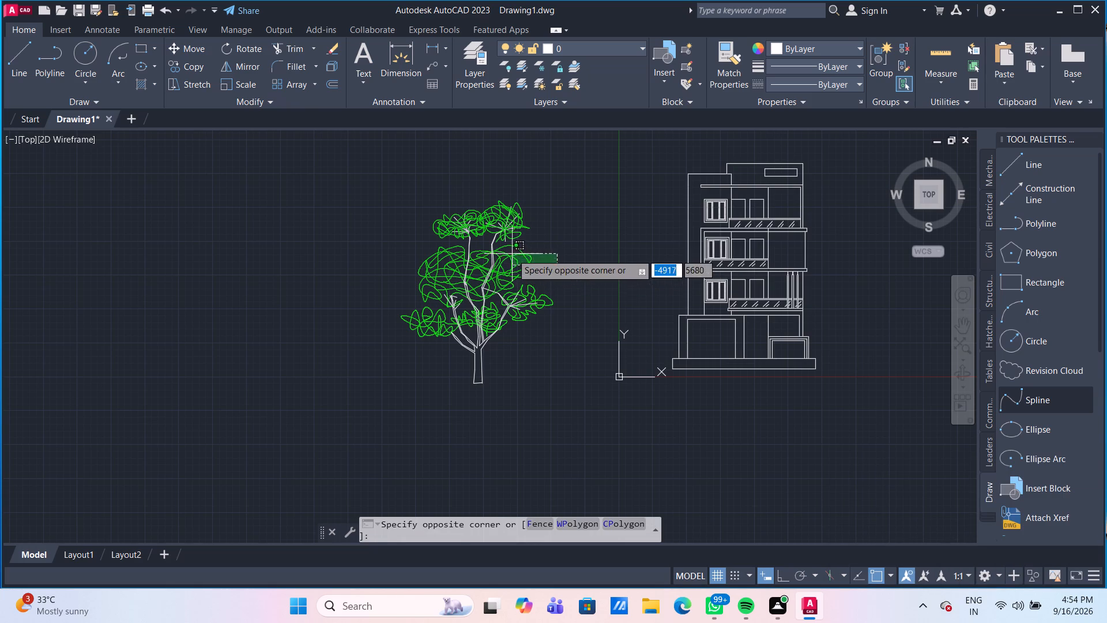
pyautogui.click(512, 254)
pyautogui.press('Delete')
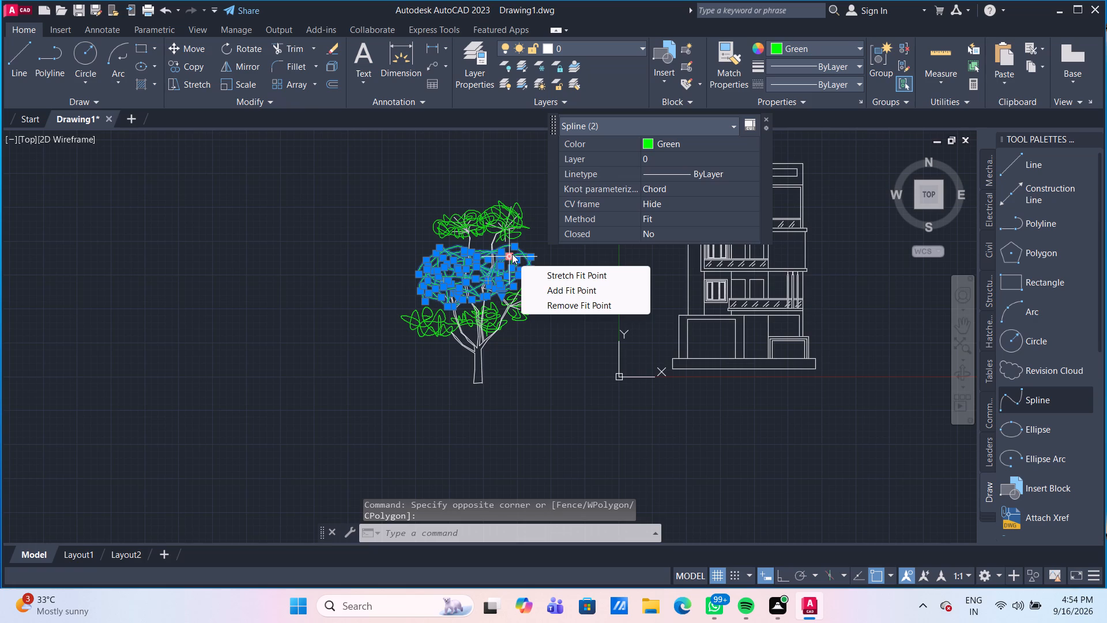
pyautogui.press('Delete')
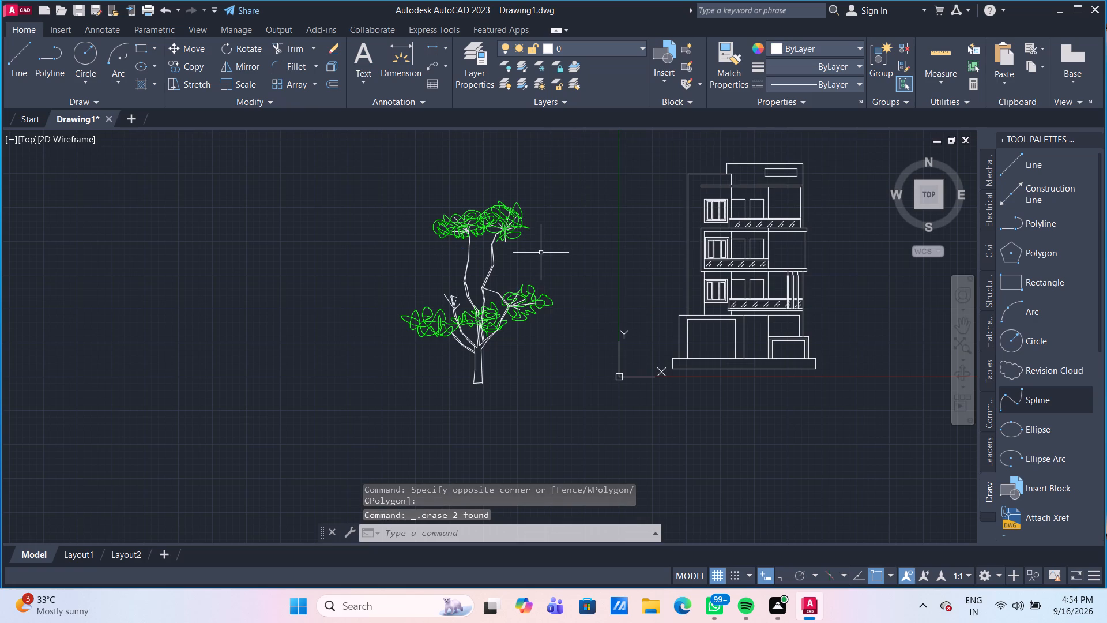
pyautogui.click(540, 305)
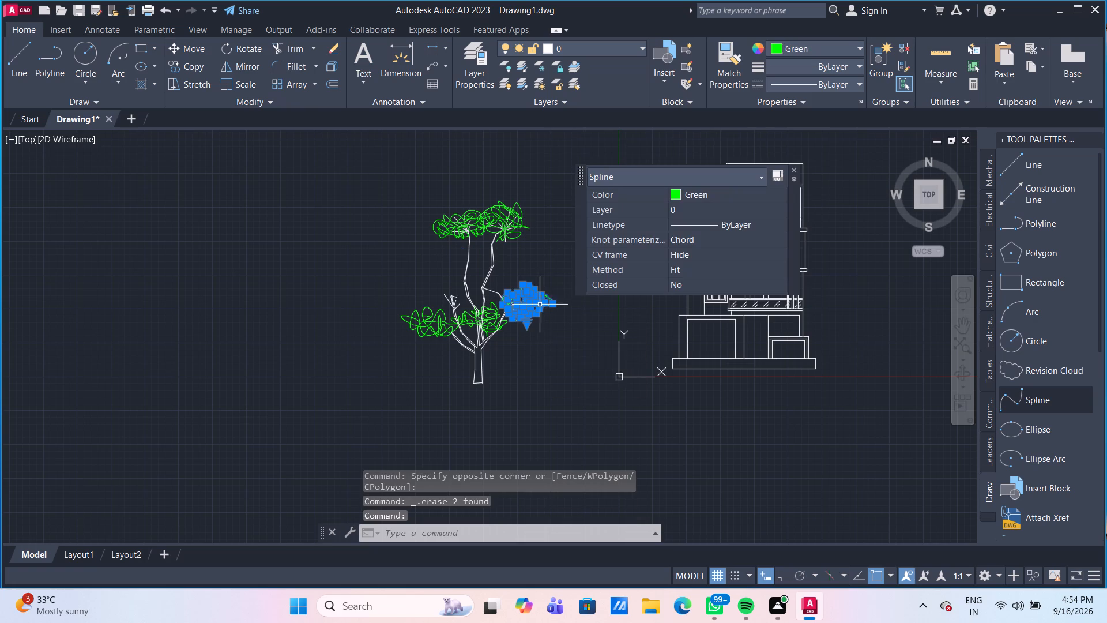
pyautogui.press('Delete')
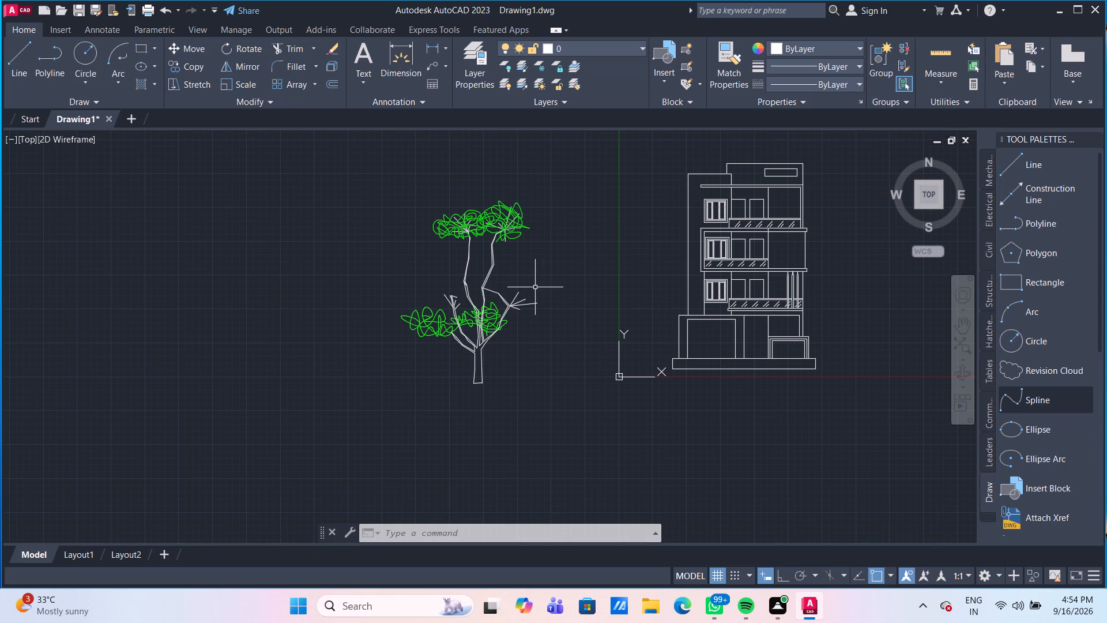
# Copy the upper left branch's foliage spline down onto the twigs of the right branch.
pyautogui.moveTo(534, 287); pyautogui.dragTo(503, 327, button='middle')
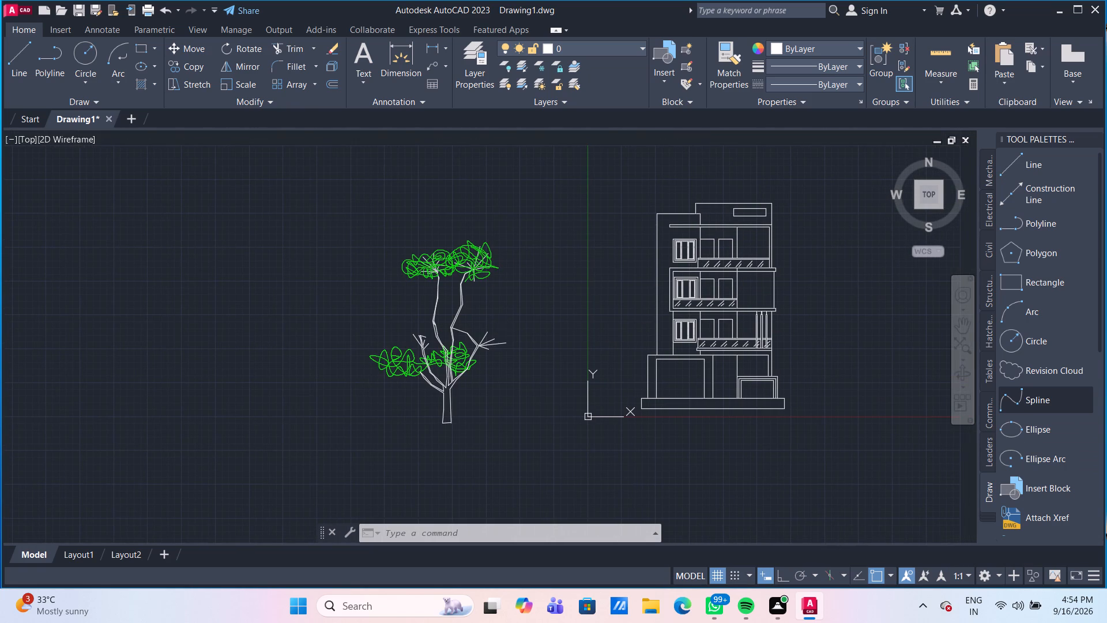
pyautogui.click(413, 271)
pyautogui.write('CO')
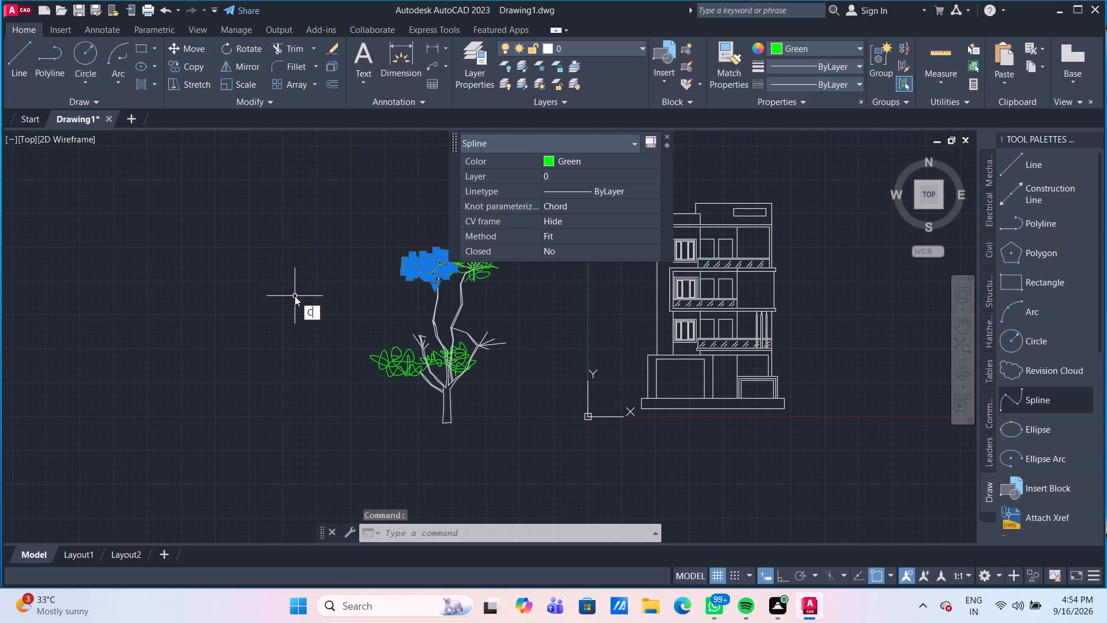
pyautogui.press('Return')
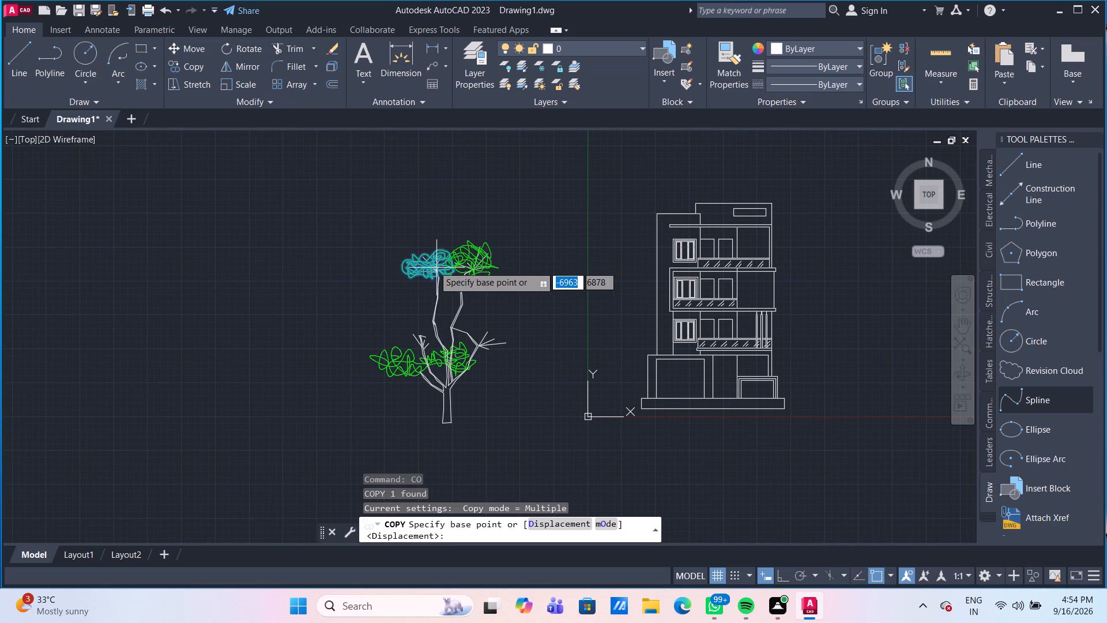
pyautogui.click(430, 265)
pyautogui.scroll(1, 490, 343)
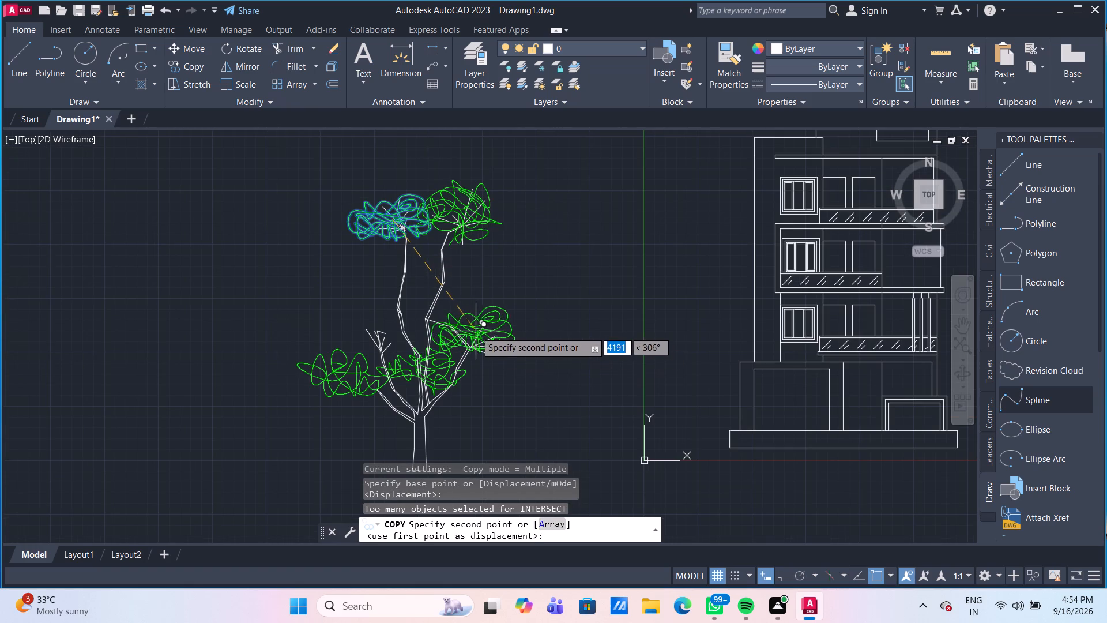
pyautogui.click(465, 323)
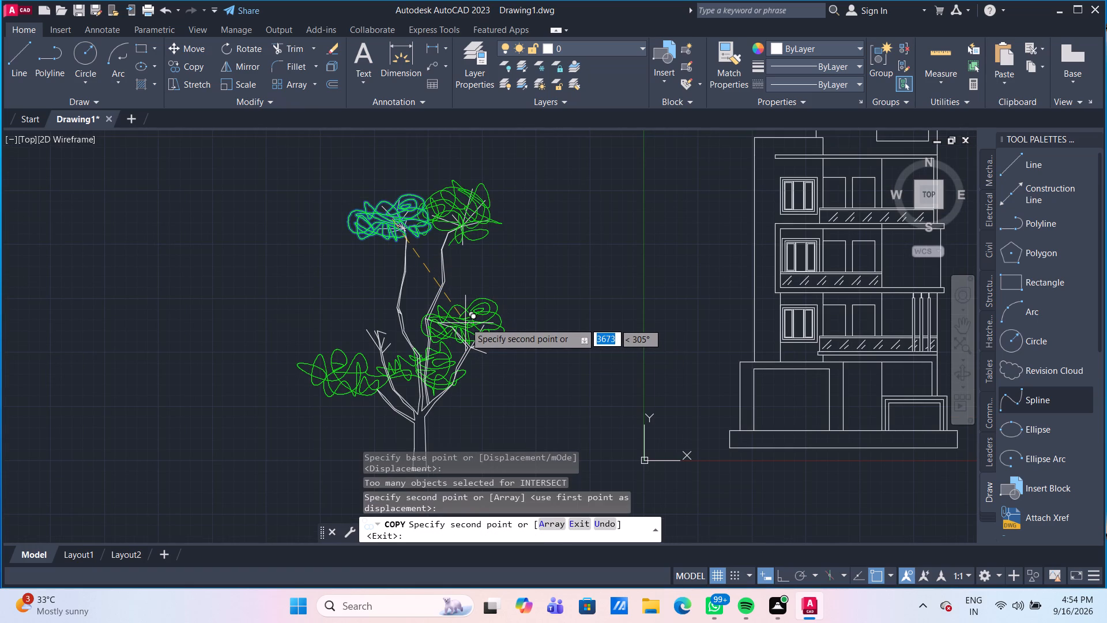
pyautogui.press('Escape')
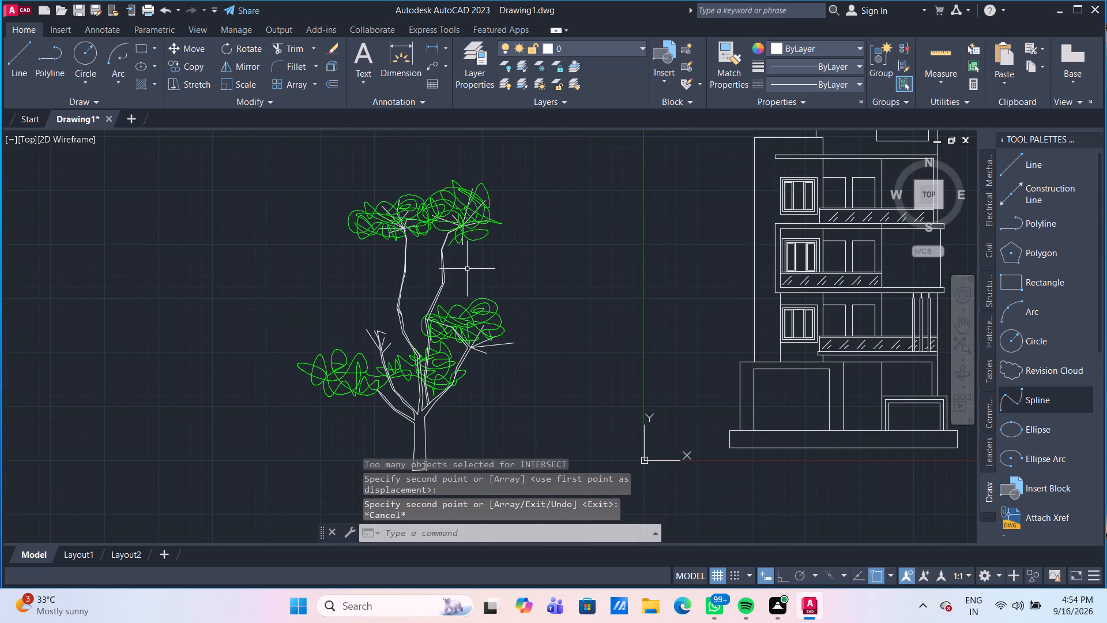
# Erase the long middle segments of the two upper branches, between the upper foliage and the lower crown.
pyautogui.click(458, 271)
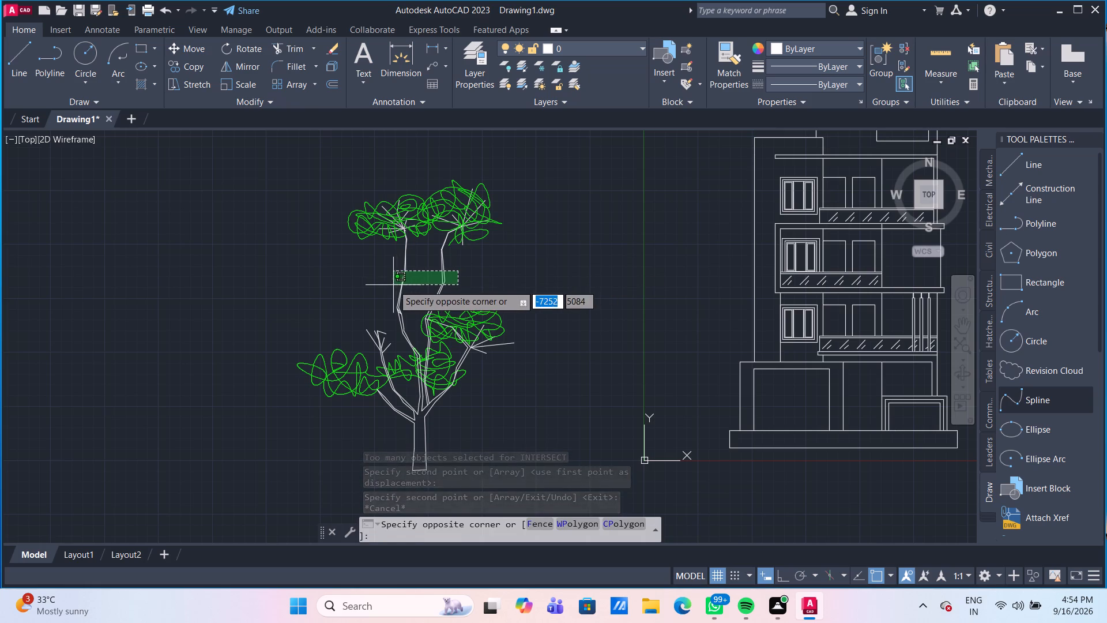
pyautogui.click(393, 285)
pyautogui.press('Delete')
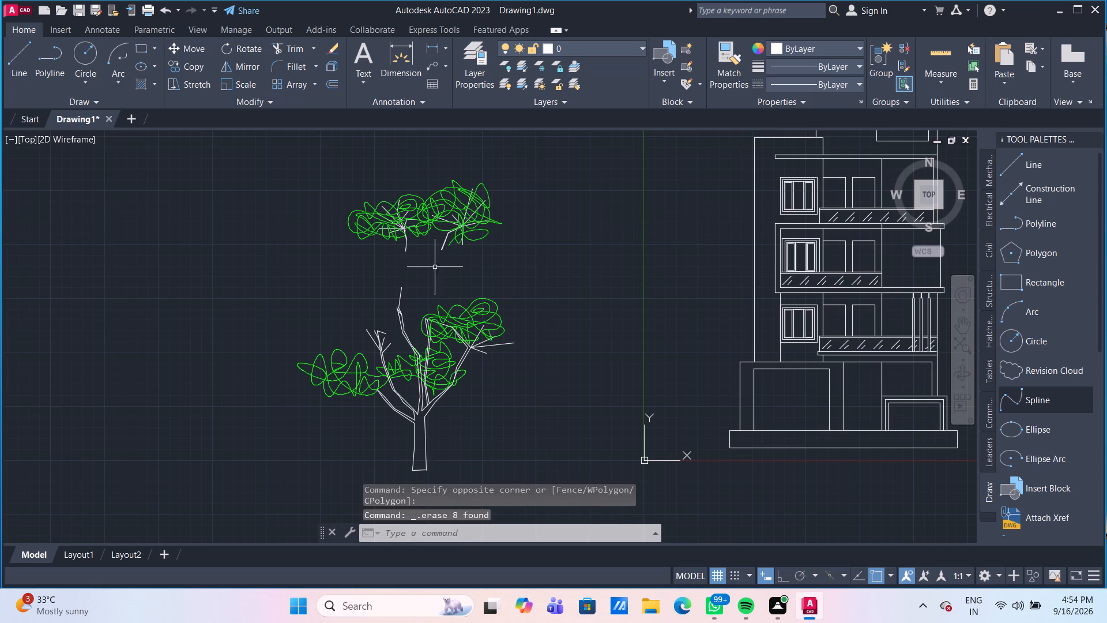
# Move both upper foliage clusters with their twigs down and left onto the remaining lower branches of the tree.
pyautogui.moveTo(507, 251); pyautogui.dragTo(498, 245)
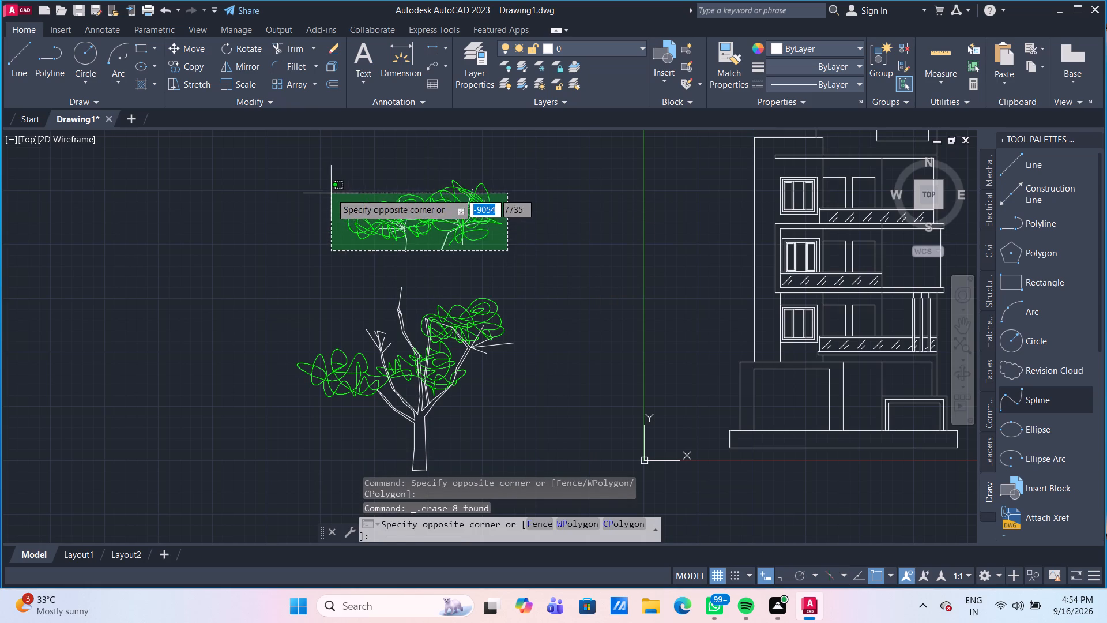
pyautogui.click(331, 193)
pyautogui.press('m')
pyautogui.press('Return')
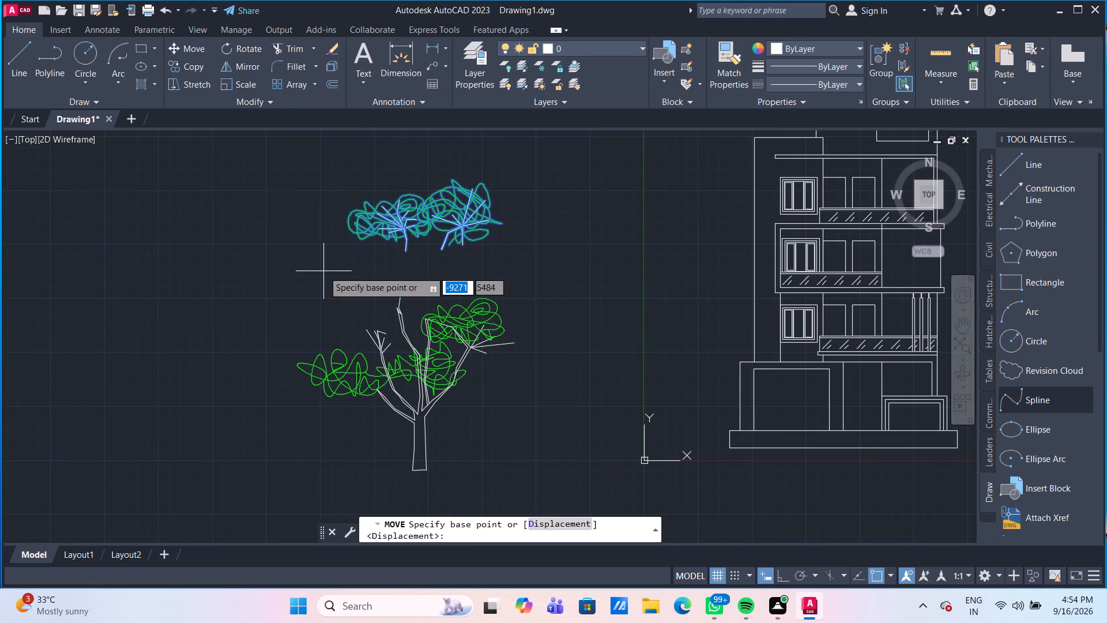
pyautogui.click(408, 251)
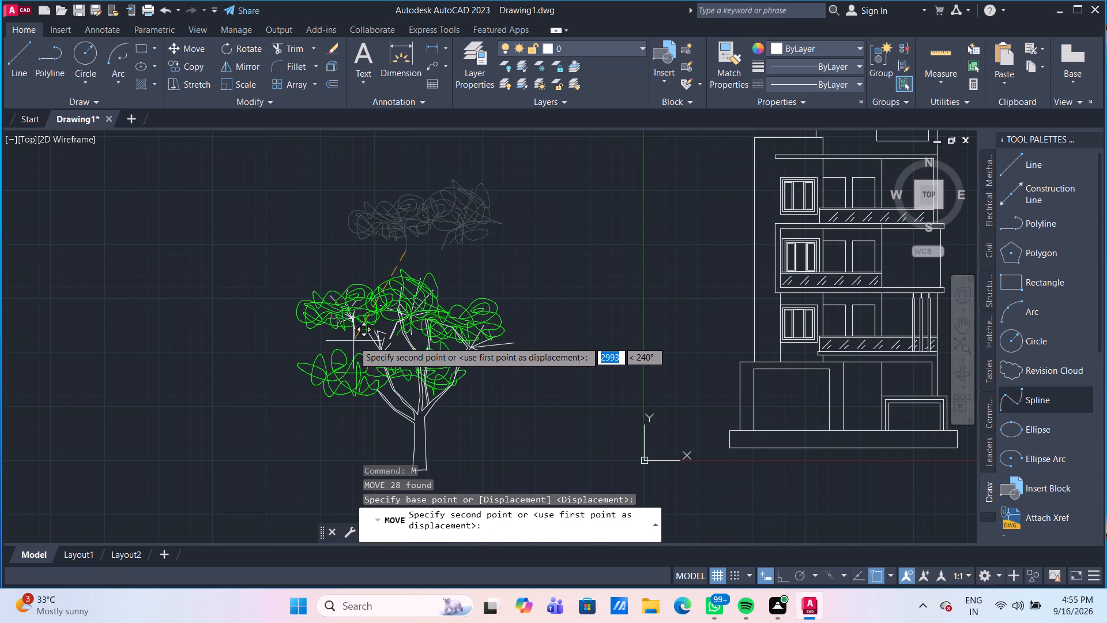
pyautogui.click(361, 344)
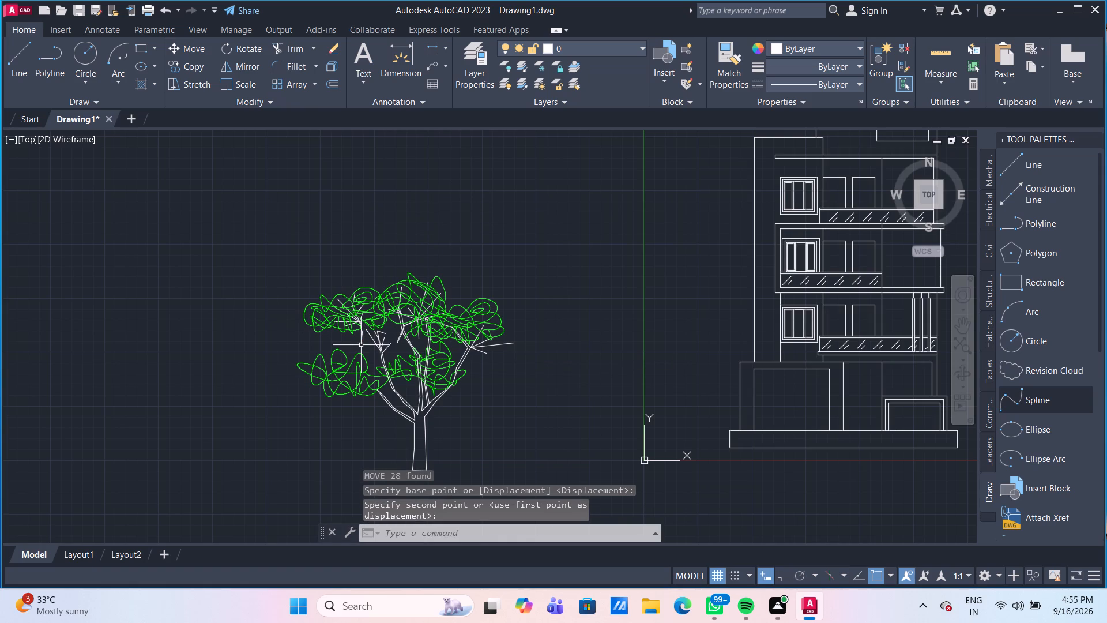
# Move the top central foliage spline slightly up and right so it caps the crown.
pyautogui.click(428, 287)
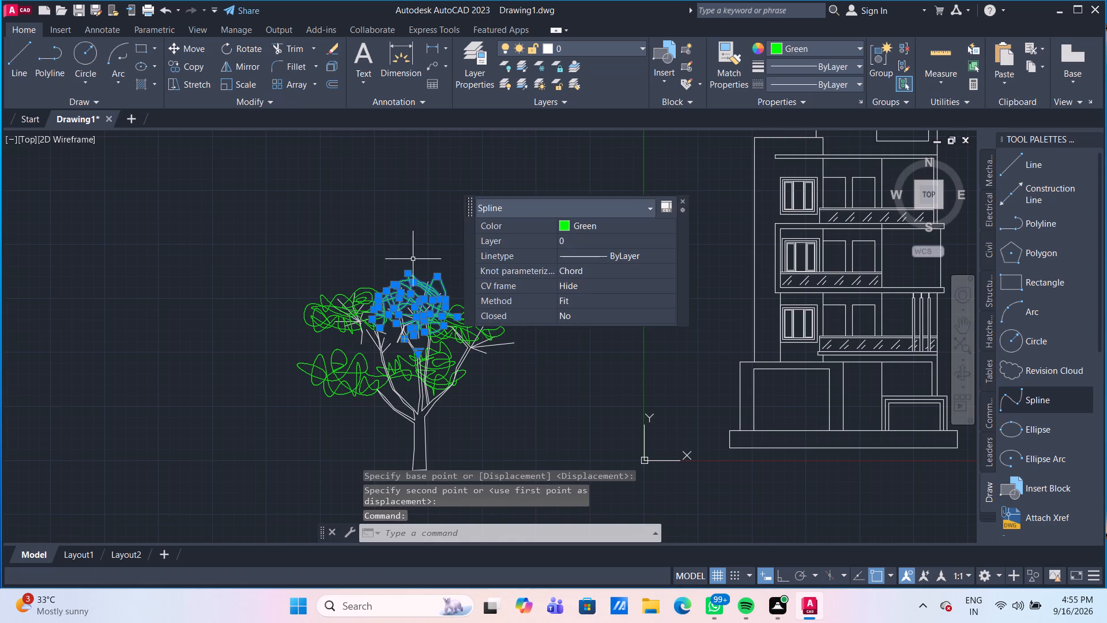
pyautogui.press('m')
pyautogui.press('Return')
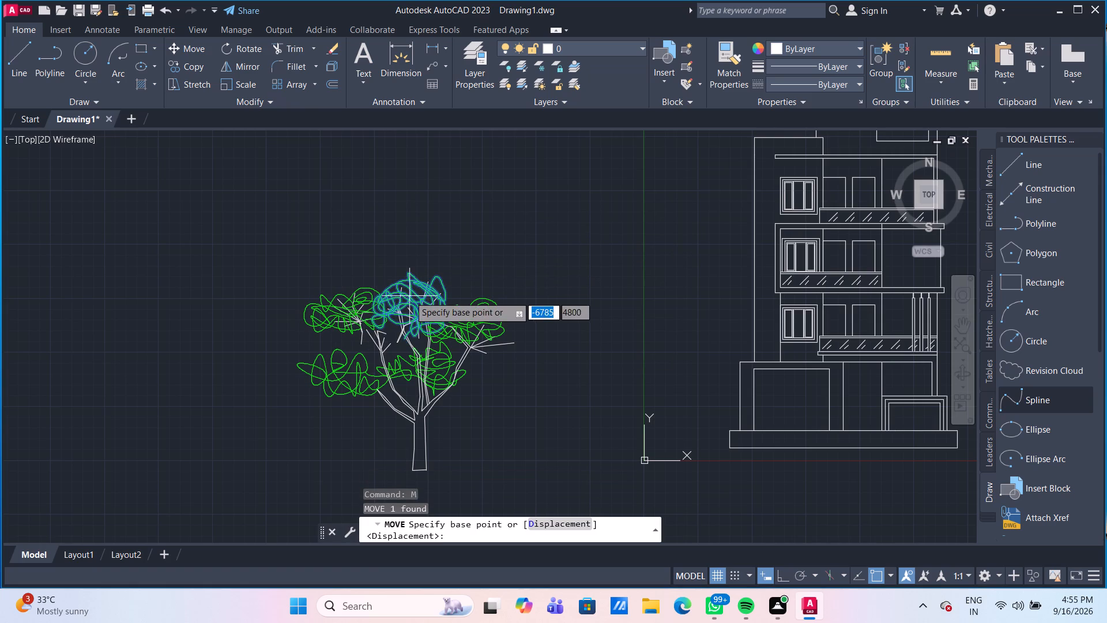
pyautogui.click(409, 297)
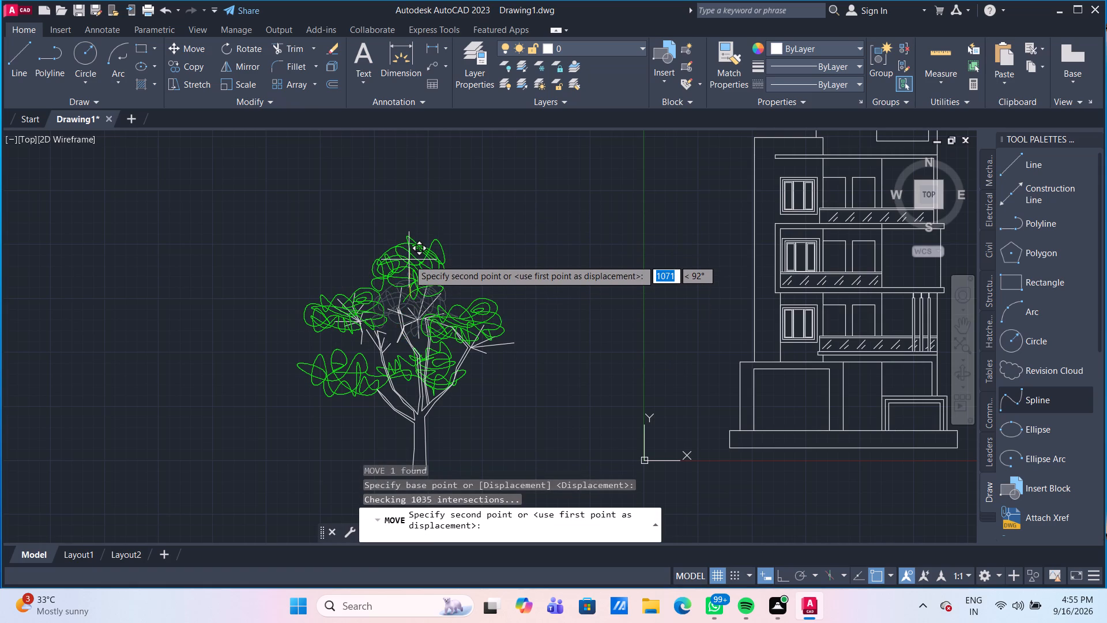
pyautogui.click(421, 271)
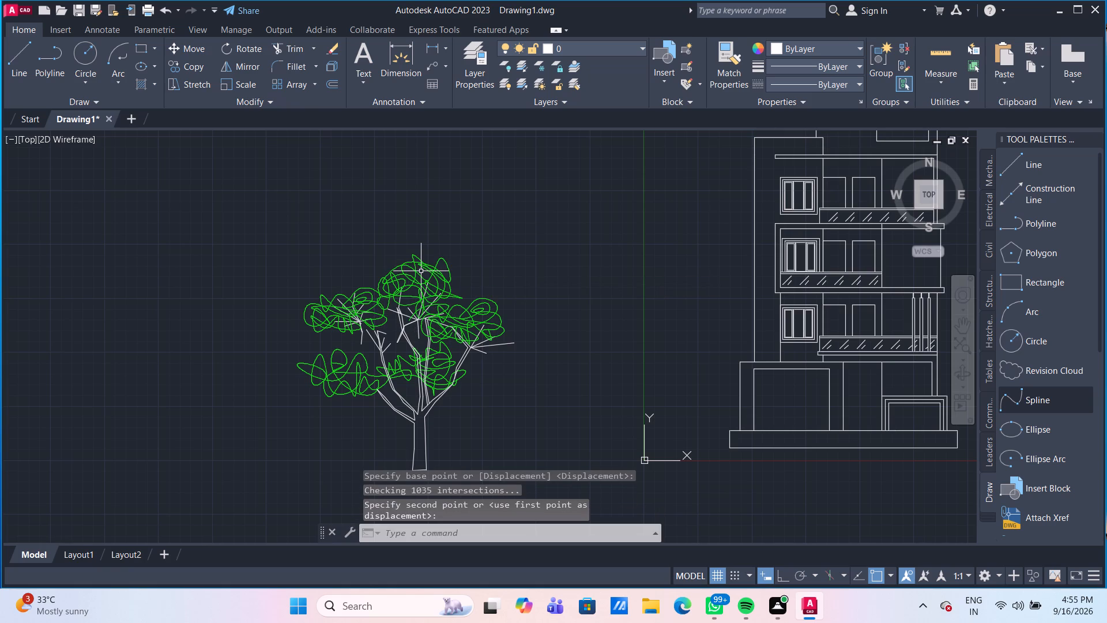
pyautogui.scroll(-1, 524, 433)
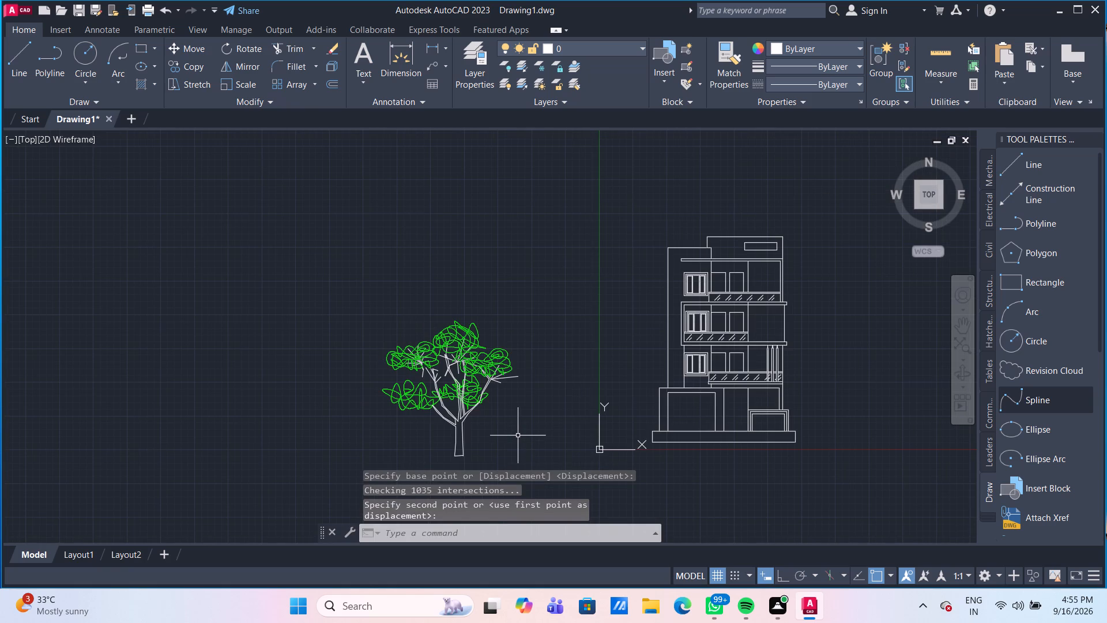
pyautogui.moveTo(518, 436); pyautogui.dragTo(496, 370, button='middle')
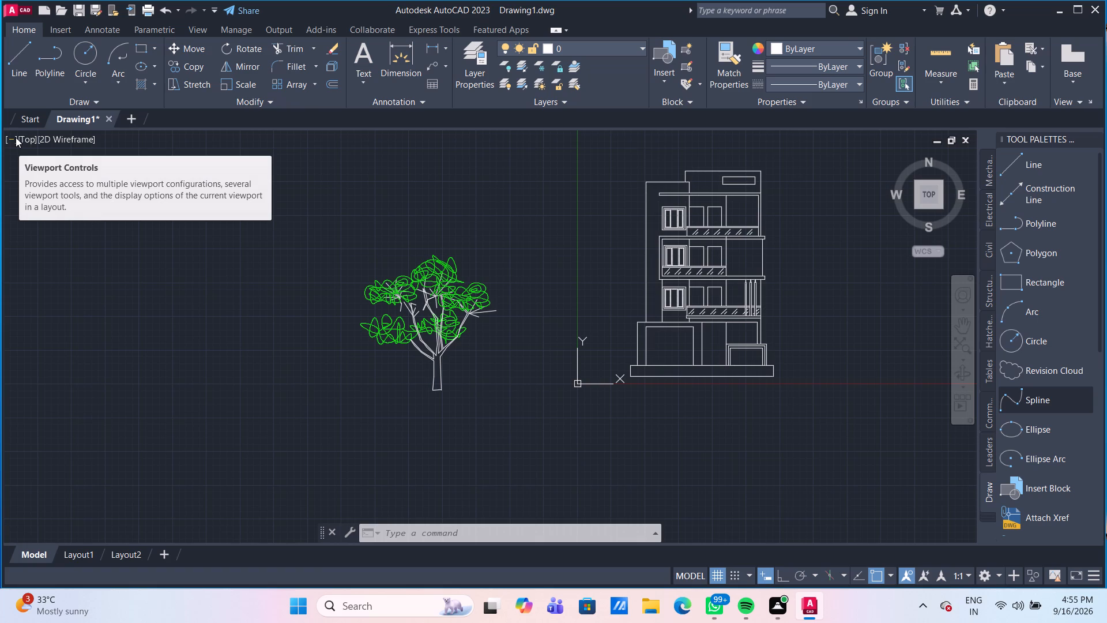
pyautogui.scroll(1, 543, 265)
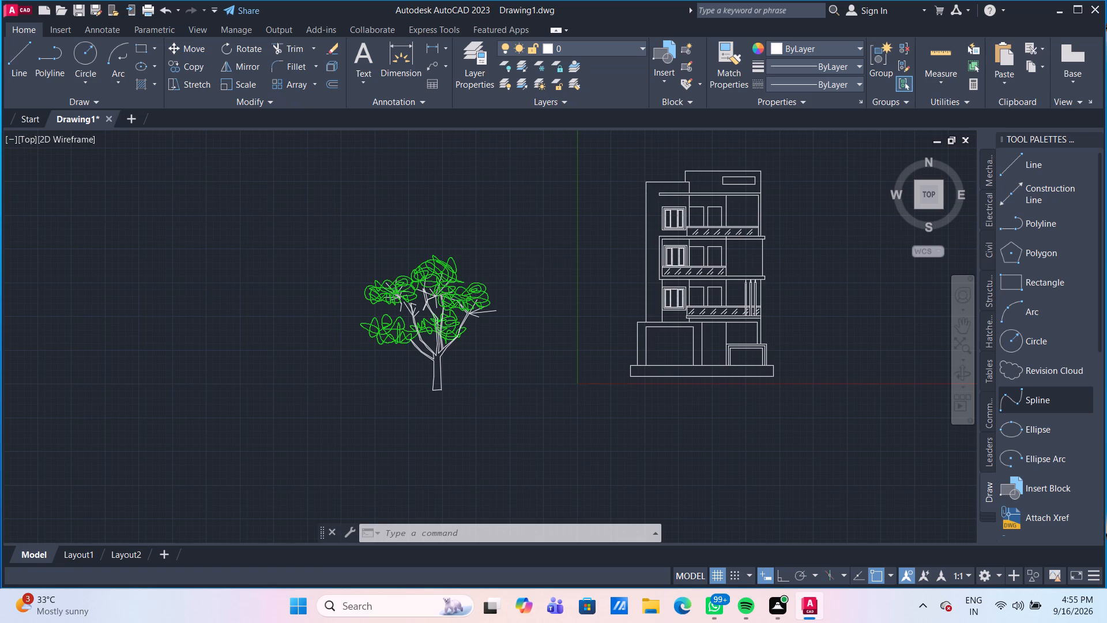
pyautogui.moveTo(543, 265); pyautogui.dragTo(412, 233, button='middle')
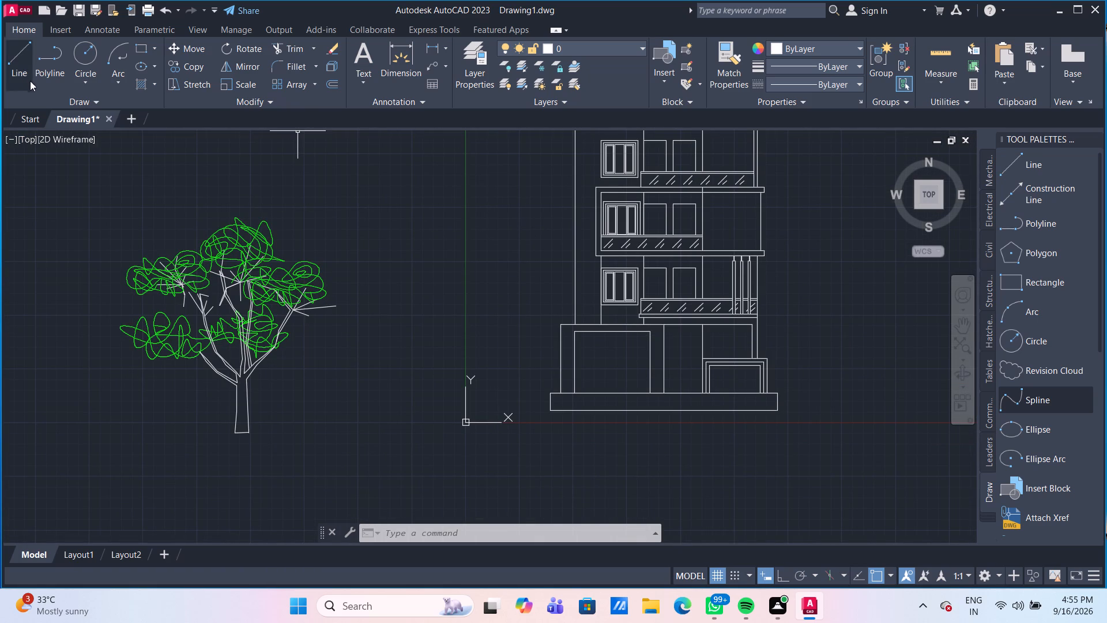
# Draw two horizontal reference lines beside the building: about 4472 long at the slab above the lowest windows, about 3685 at the plinth base.
pyautogui.click(18, 71)
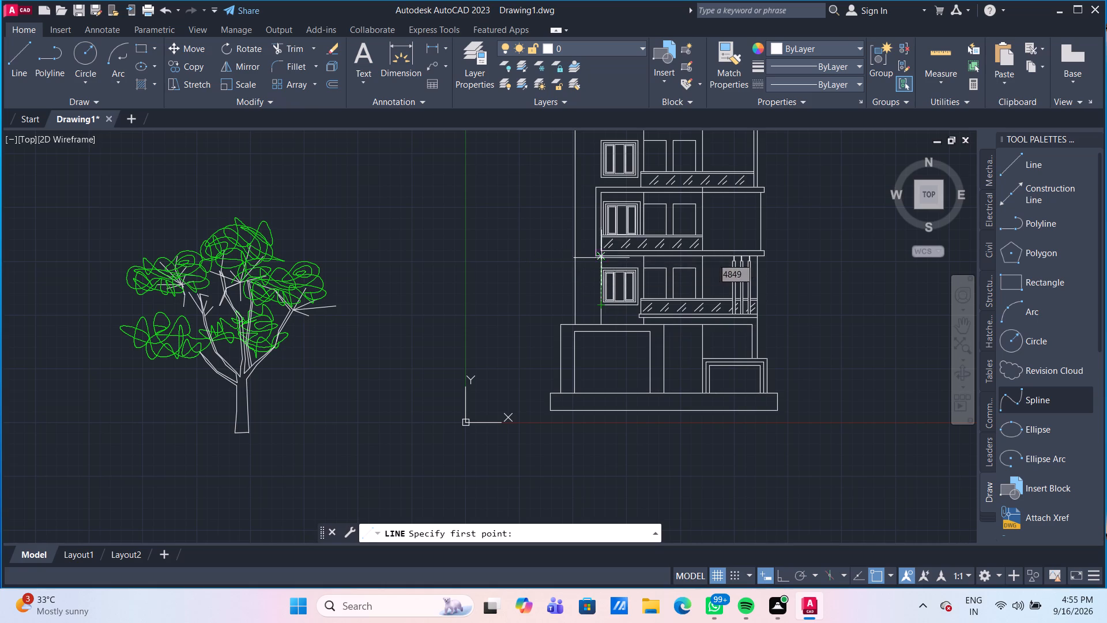
pyautogui.click(565, 258)
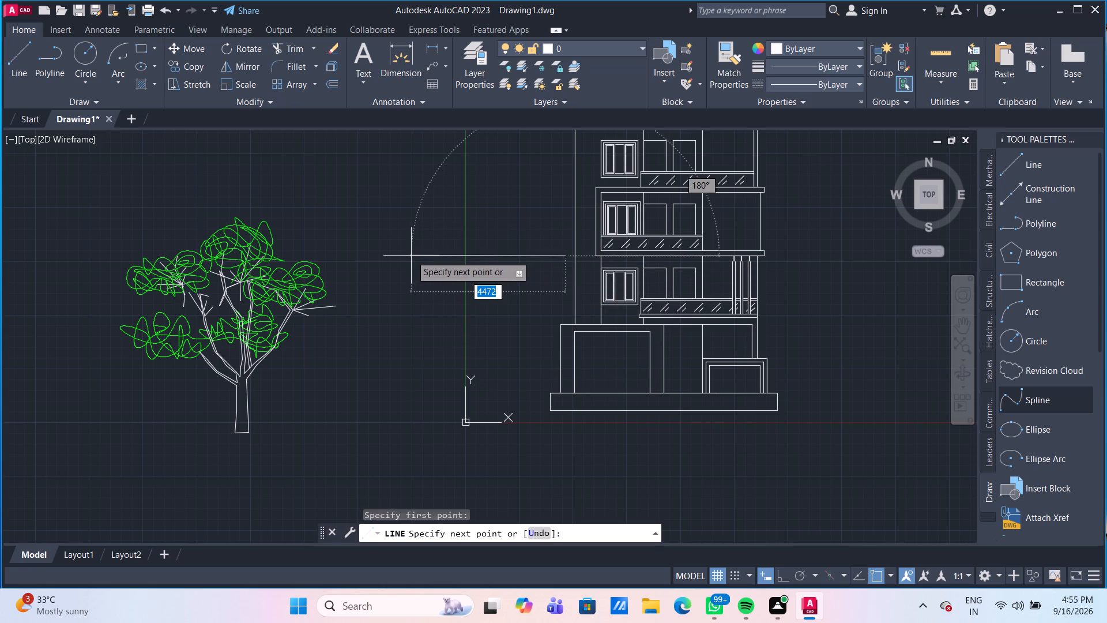
pyautogui.click(411, 256)
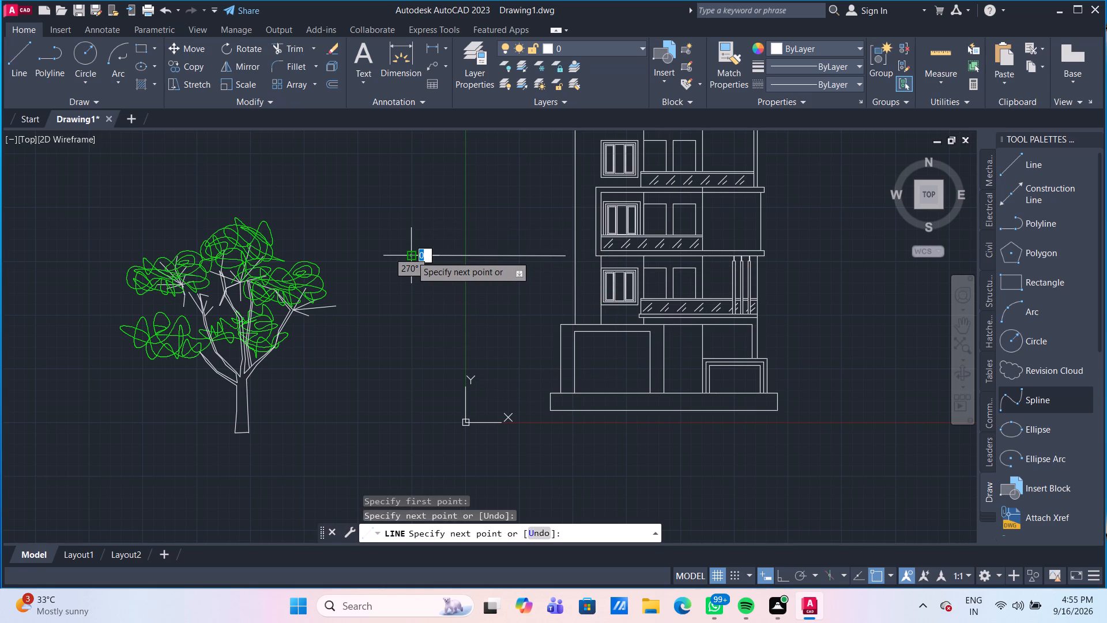
pyautogui.press('Return')
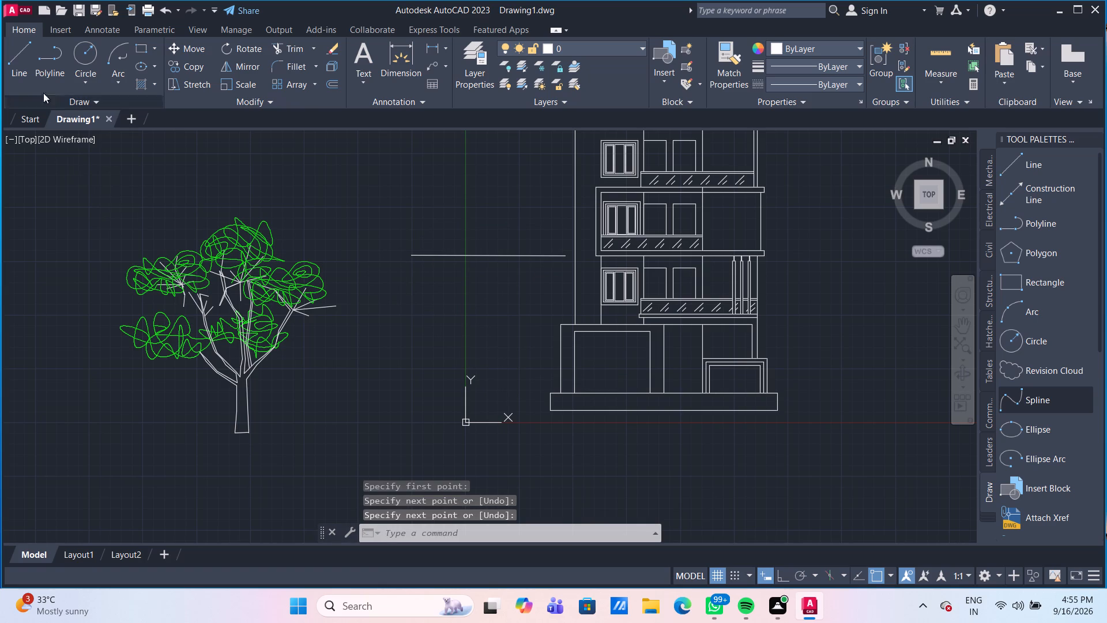
pyautogui.click(14, 61)
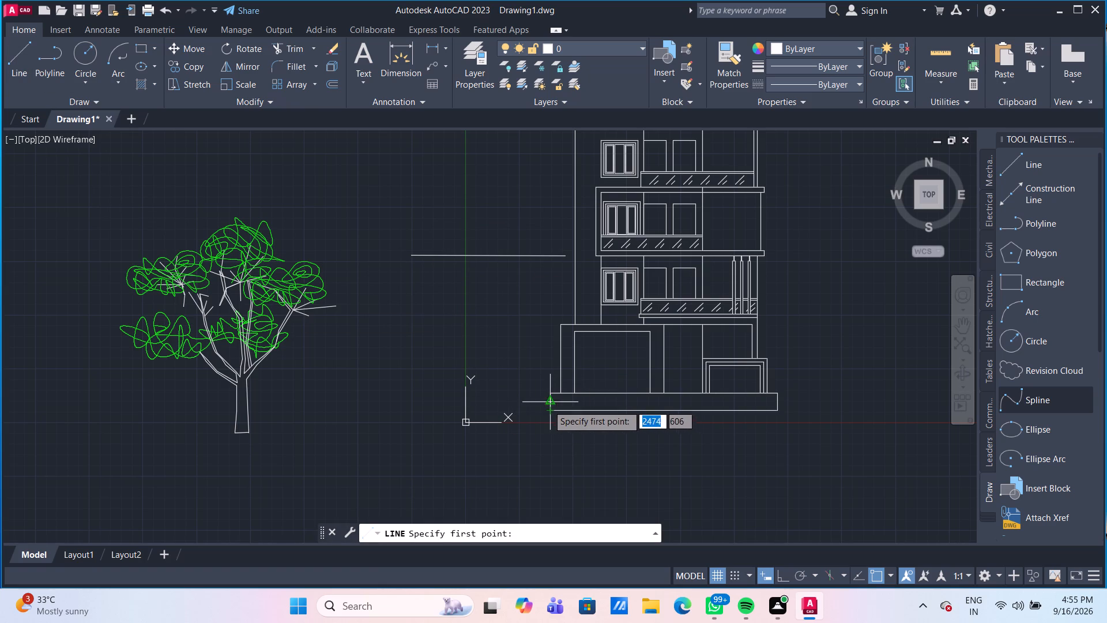
pyautogui.click(531, 410)
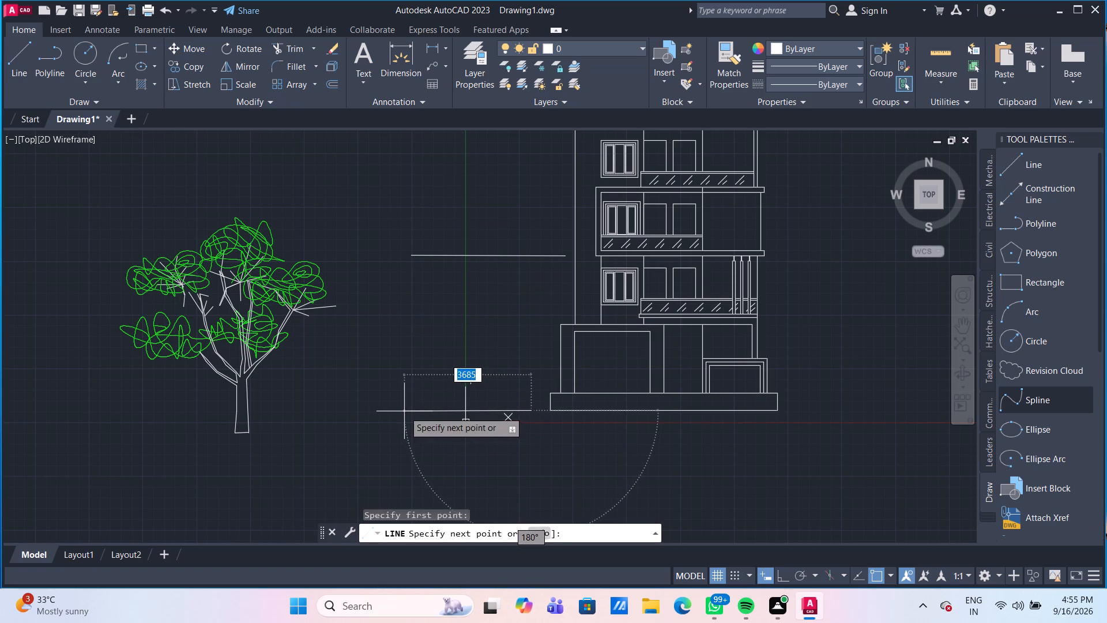
pyautogui.click(404, 411)
pyautogui.press('Escape')
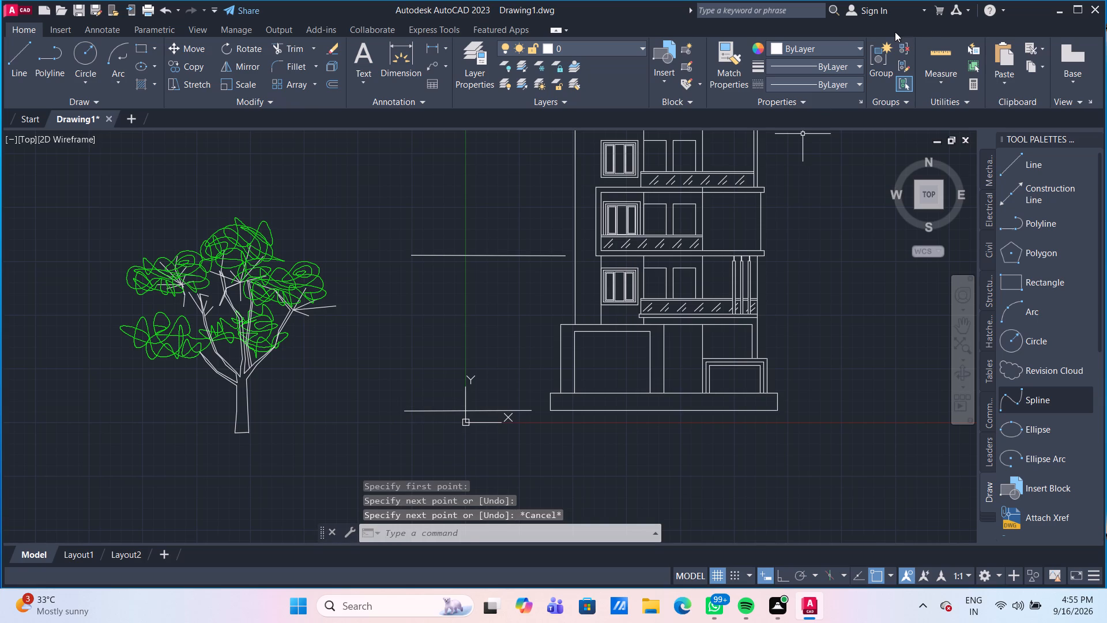
# Dimension the vertical distance between the two reference lines at their ends nearest the tree, with Ortho on.
pyautogui.click(941, 43)
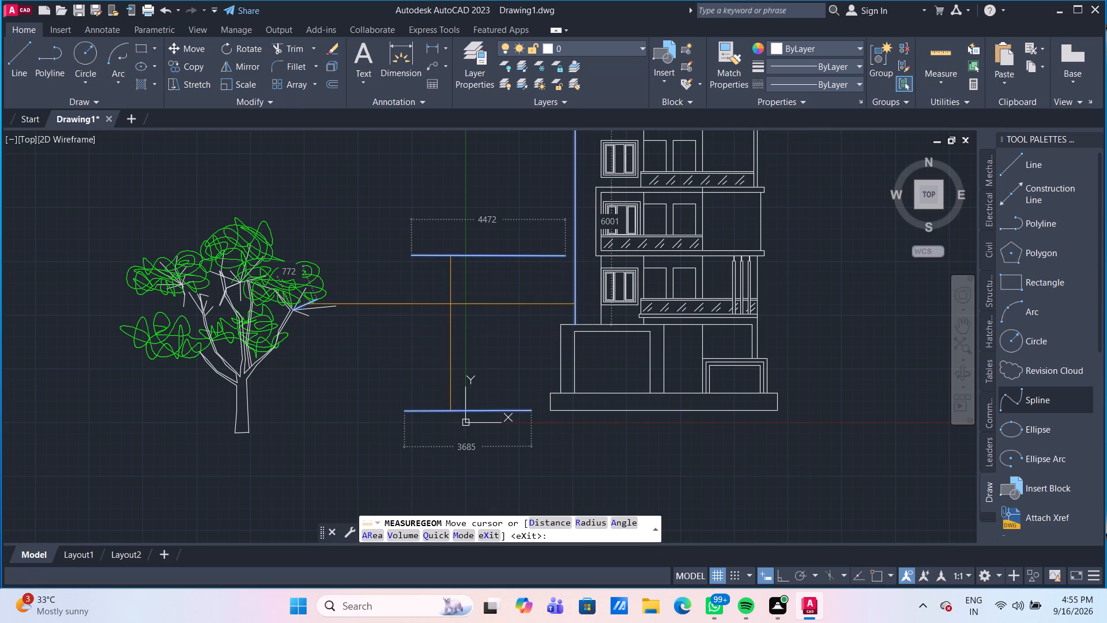
pyautogui.press('Escape')
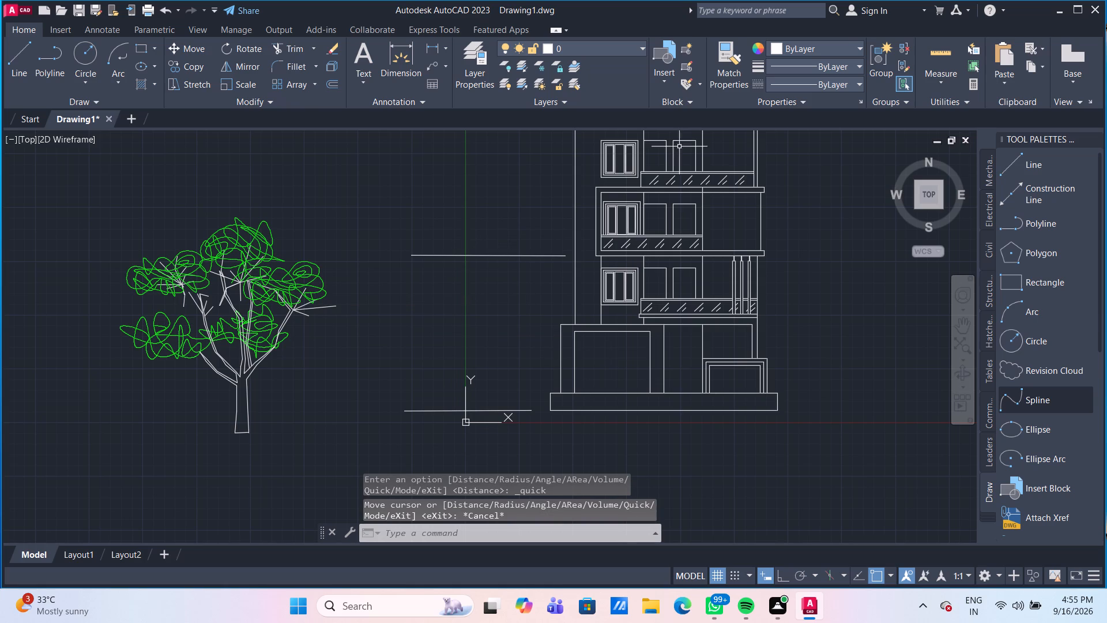
pyautogui.click(408, 66)
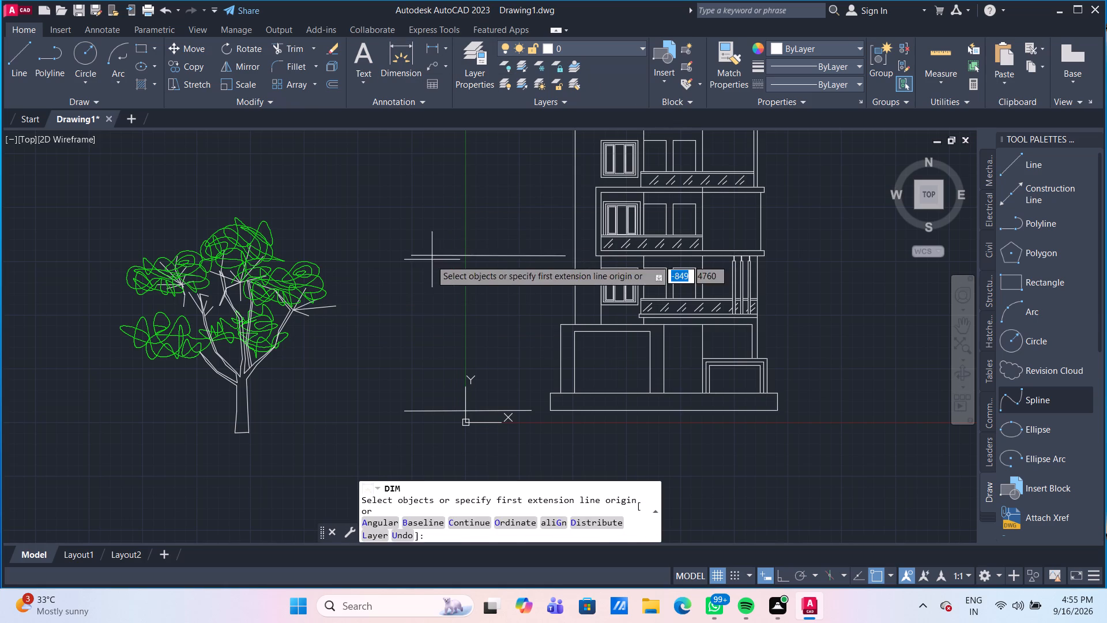
pyautogui.click(413, 255)
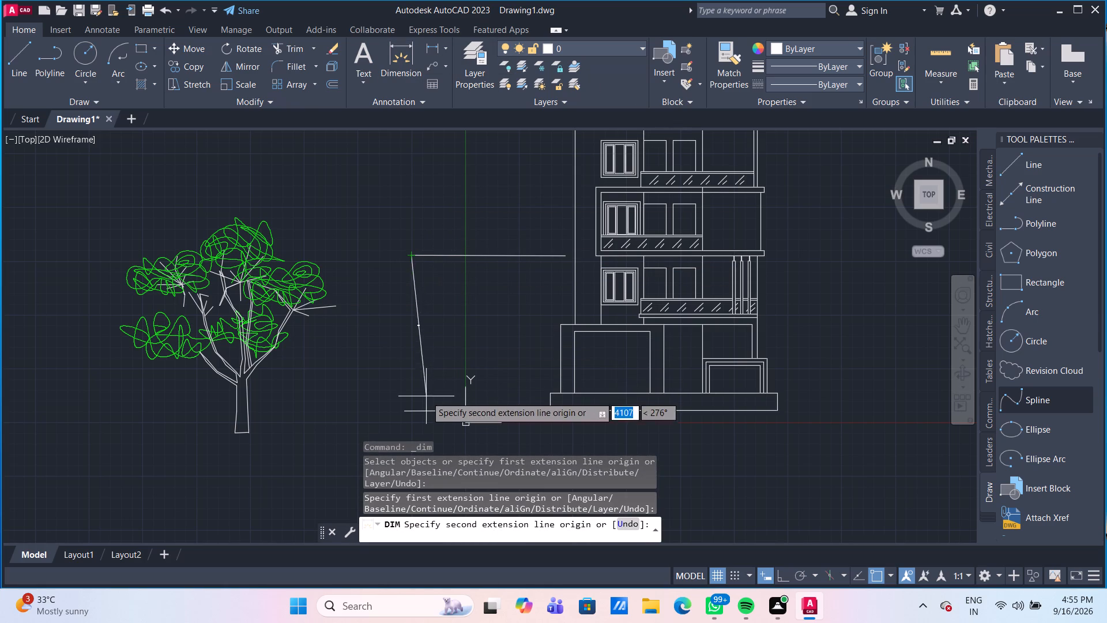
pyautogui.scroll(1, 416, 412)
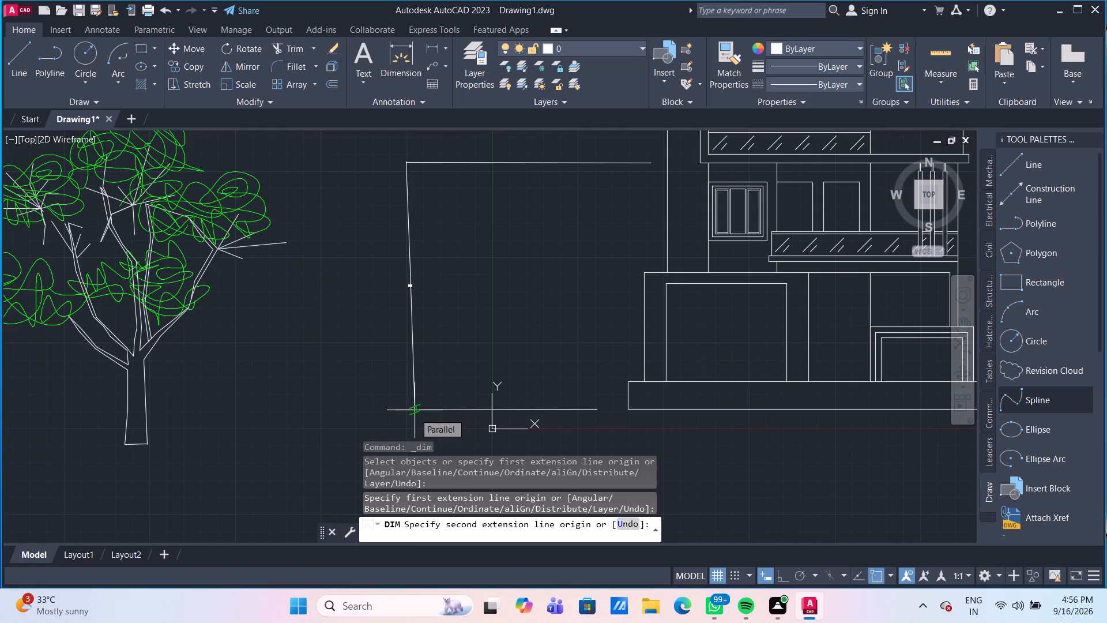
pyautogui.press('F8')
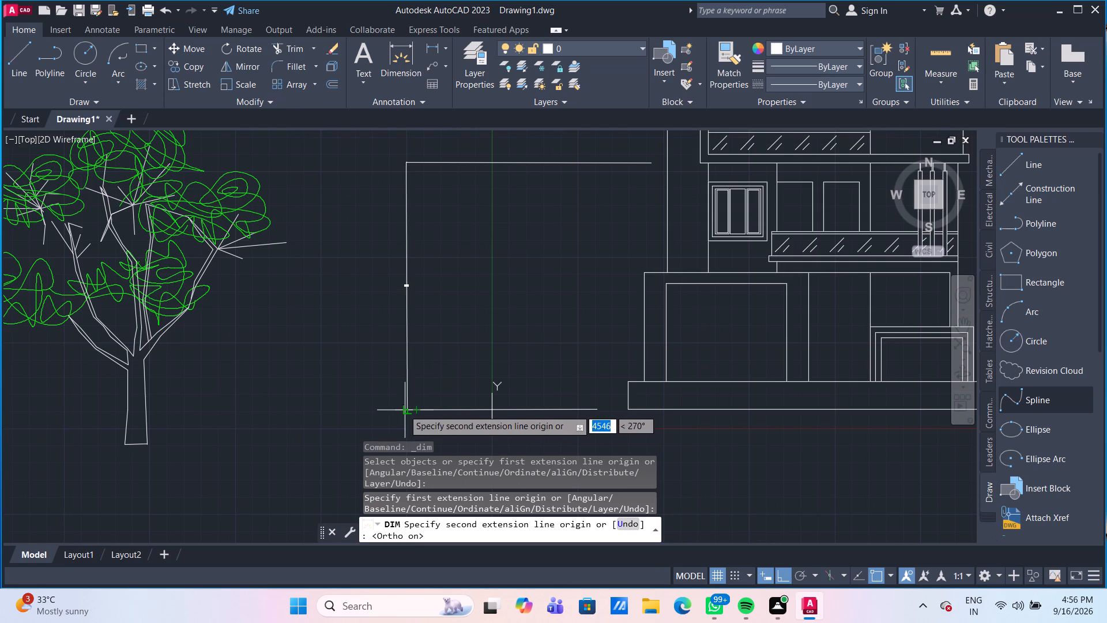
pyautogui.click(403, 409)
pyautogui.click(409, 317)
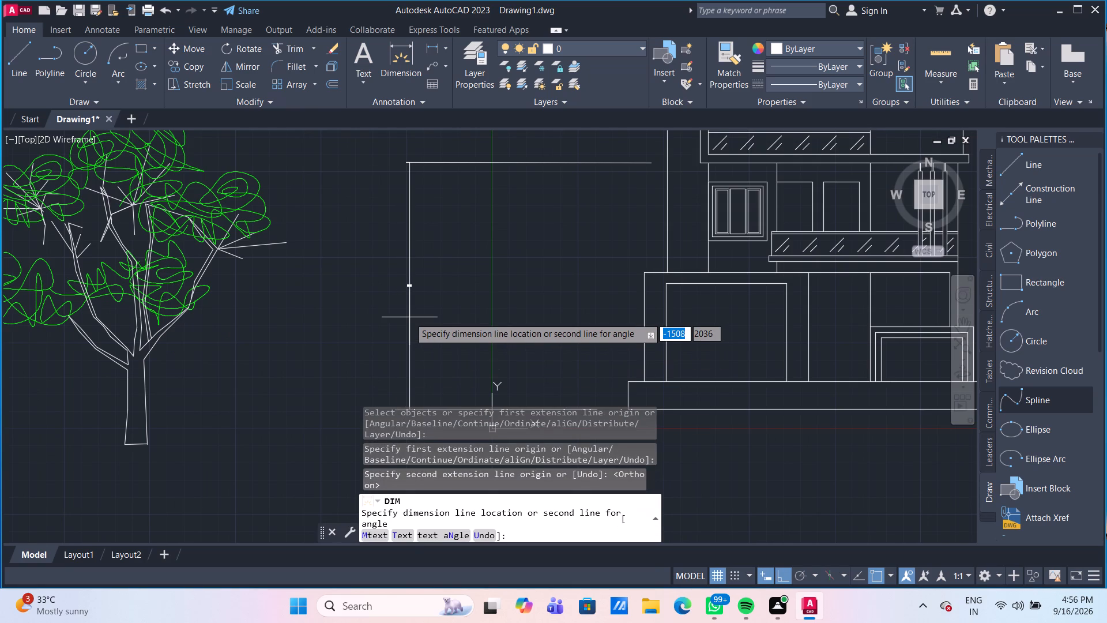
# Dimension the tree's overall height from the top of the crown to the trunk base, placing the dimension line beside the foliage.
pyautogui.scroll(3, 406, 289)
pyautogui.scroll(-4, 450, 297)
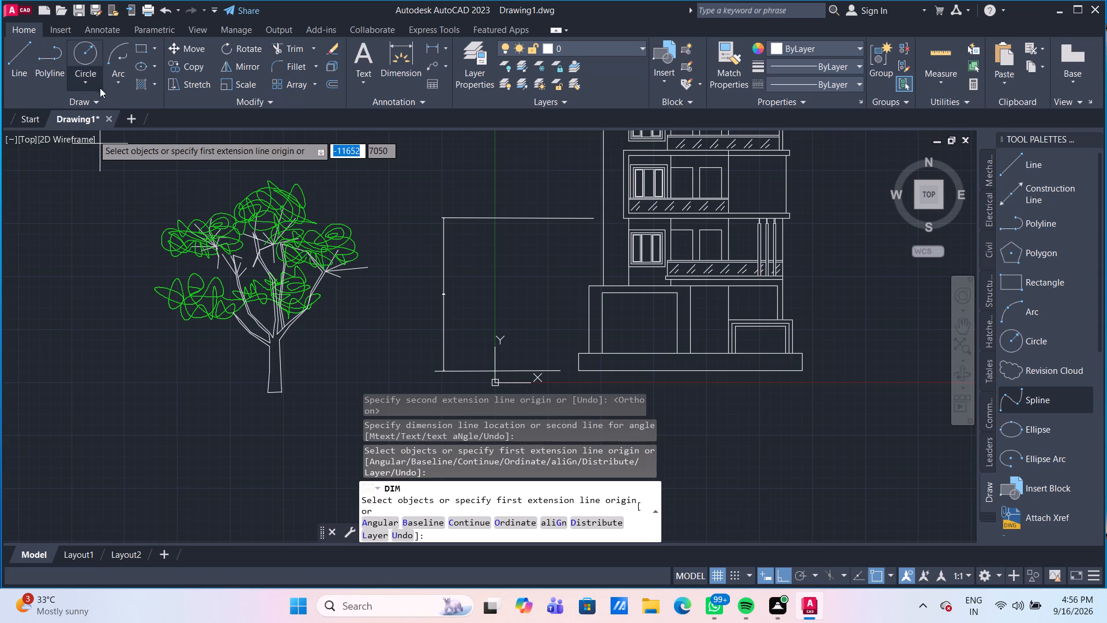
pyautogui.click(269, 178)
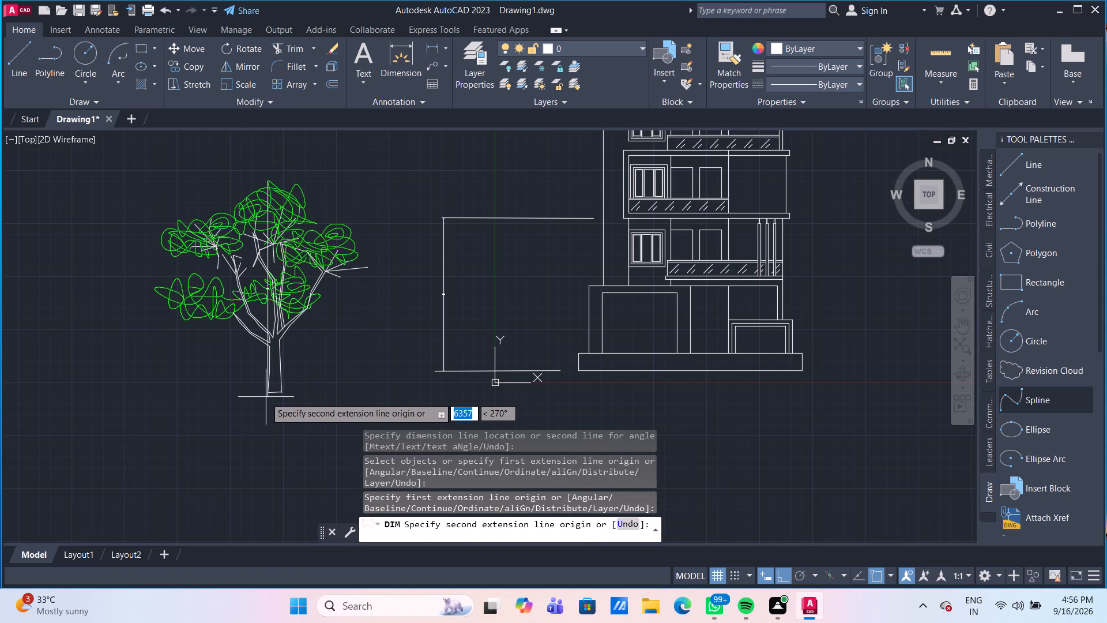
pyautogui.click(269, 389)
pyautogui.click(134, 374)
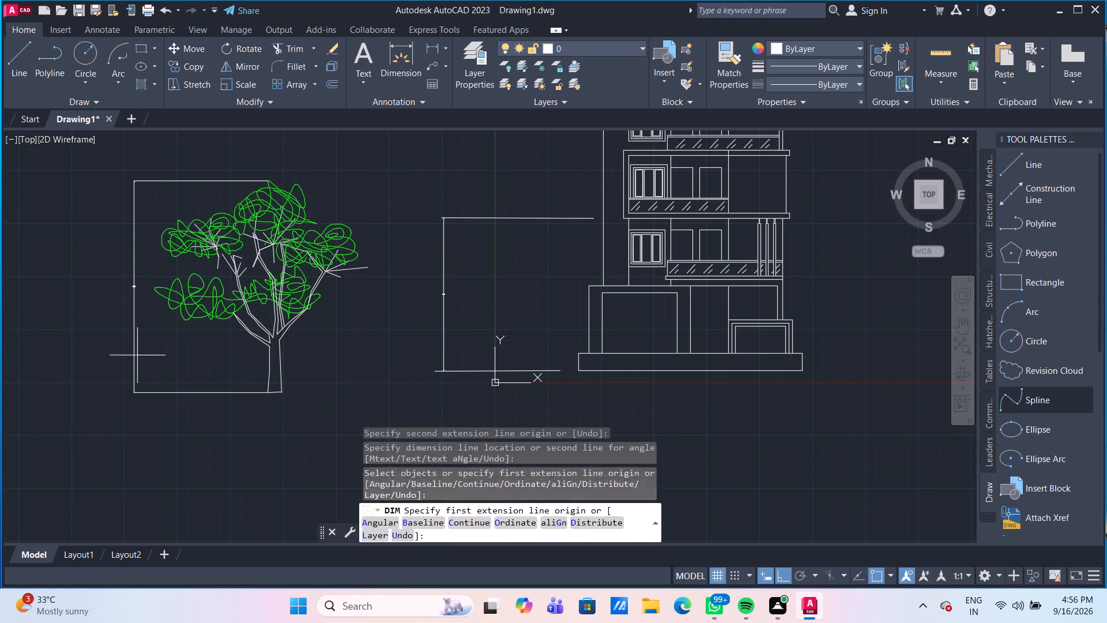
pyautogui.scroll(1, 111, 312)
pyautogui.scroll(3, 141, 270)
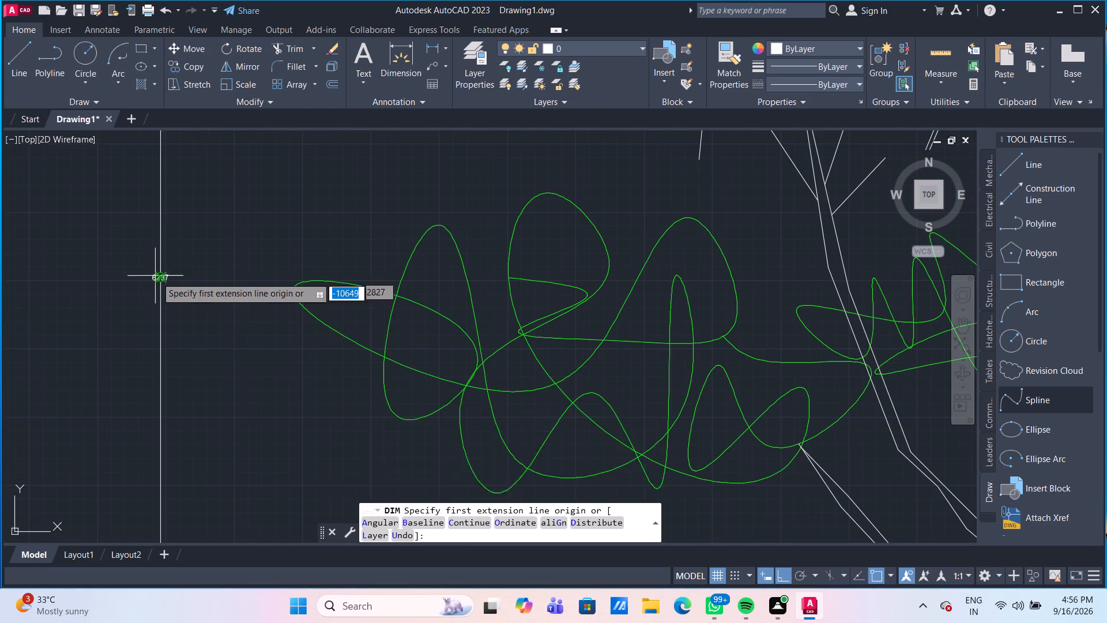
pyautogui.scroll(-4, 288, 315)
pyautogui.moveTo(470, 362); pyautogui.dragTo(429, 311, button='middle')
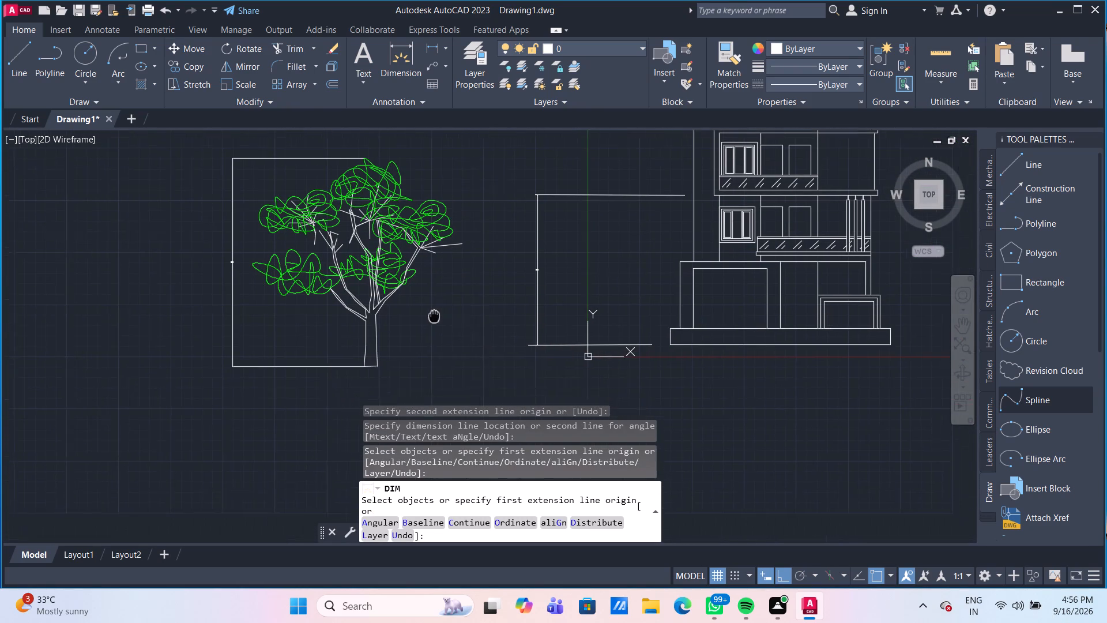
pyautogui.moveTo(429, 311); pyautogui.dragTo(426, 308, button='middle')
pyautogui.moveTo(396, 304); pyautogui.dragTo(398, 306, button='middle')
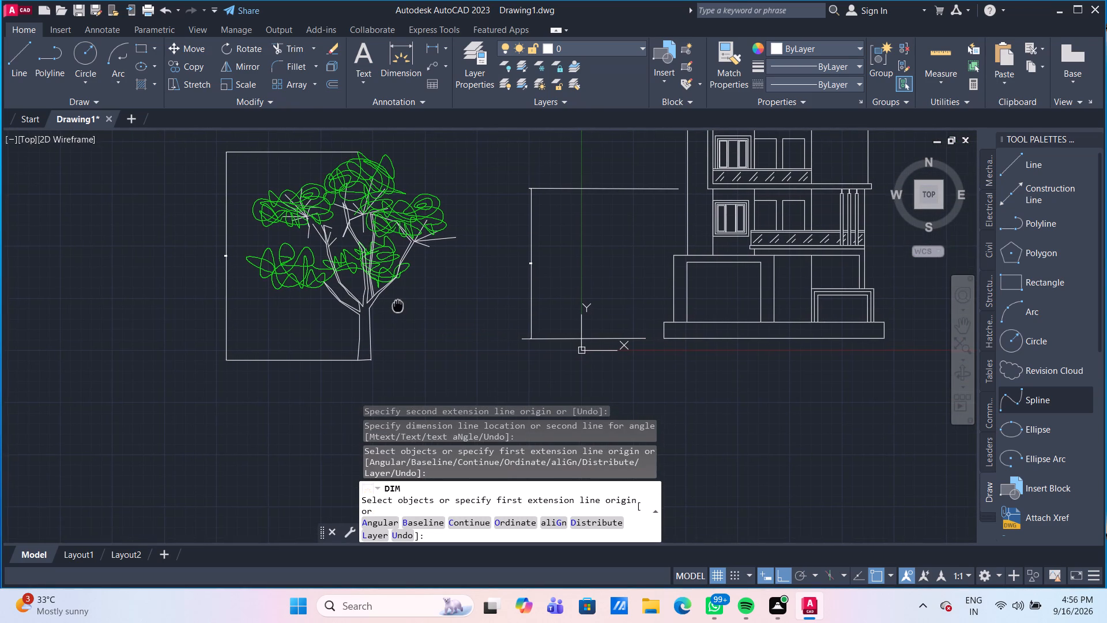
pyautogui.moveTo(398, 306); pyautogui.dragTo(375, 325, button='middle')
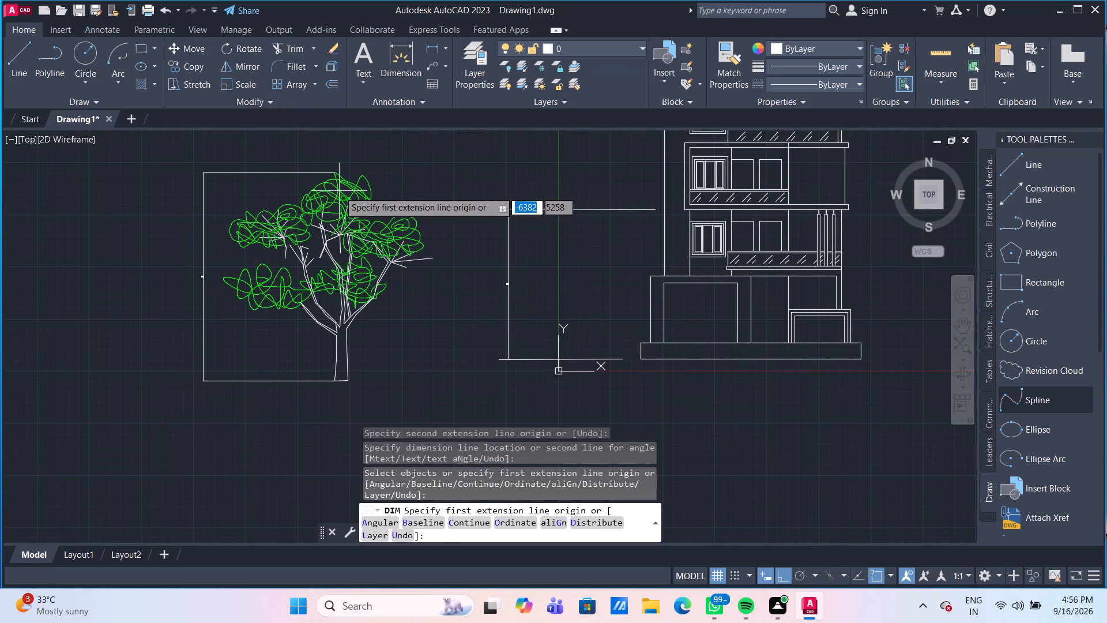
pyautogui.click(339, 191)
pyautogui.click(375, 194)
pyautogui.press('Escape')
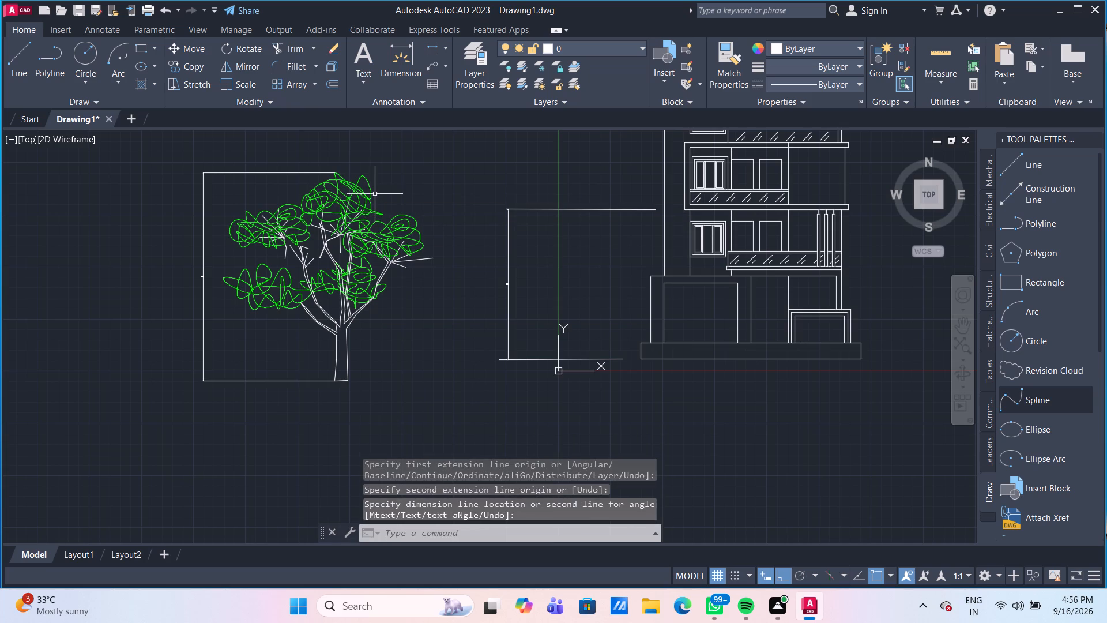
# Erase the top central foliage spline of the tree.
pyautogui.click(359, 185)
pyautogui.scroll(-1, 443, 283)
pyautogui.moveTo(448, 287); pyautogui.dragTo(417, 325, button='middle')
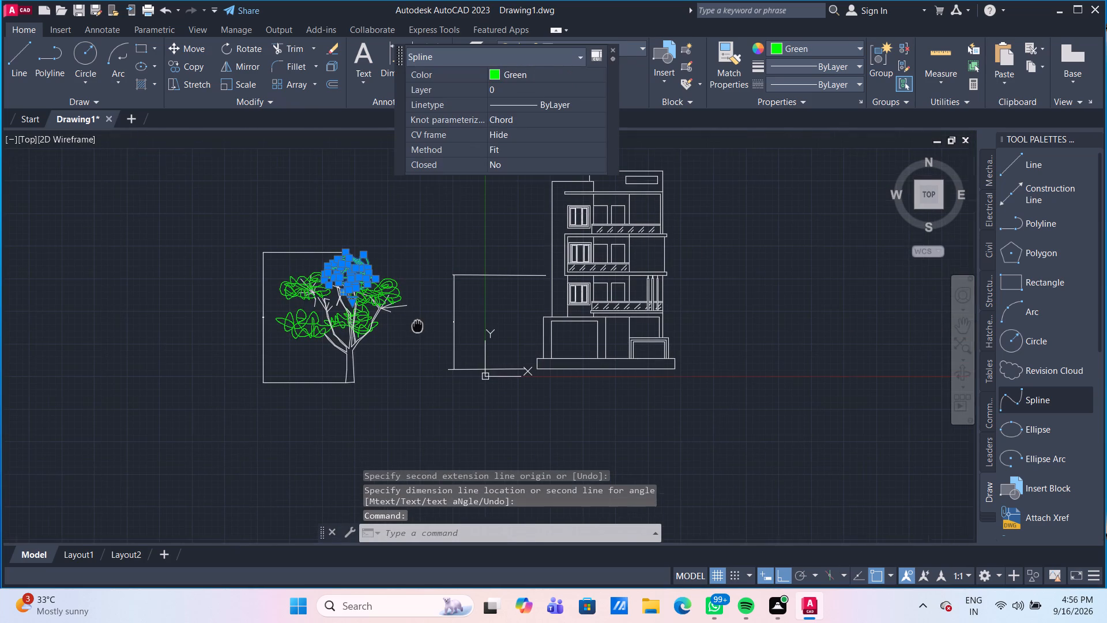
pyautogui.moveTo(417, 325); pyautogui.dragTo(417, 325, button='middle')
pyautogui.press('Delete')
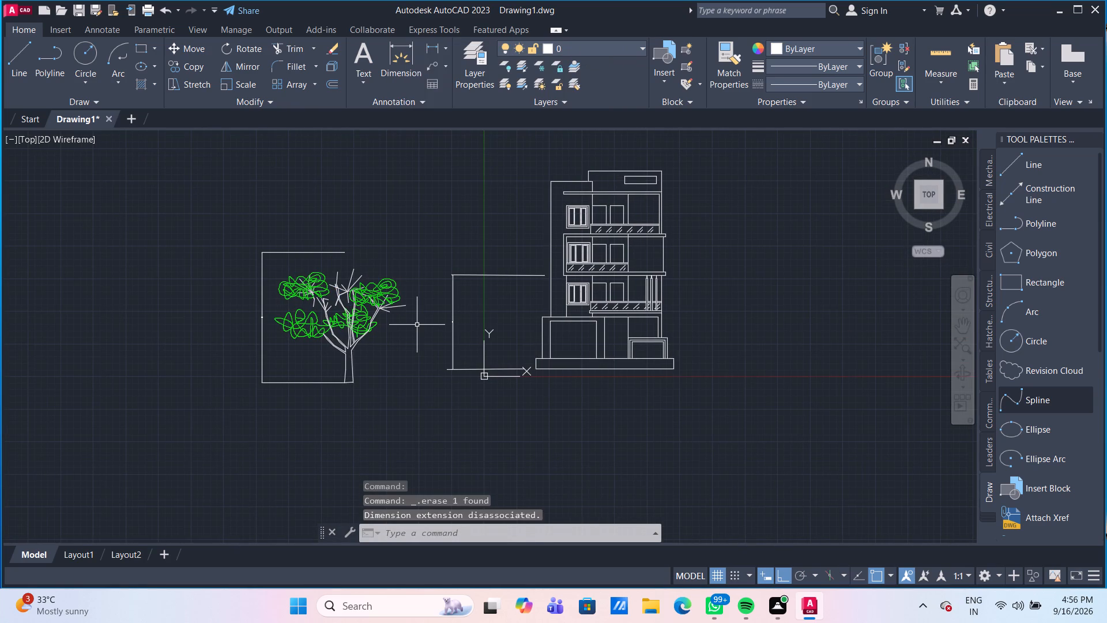
# Move the upper left foliage spline about 4242 down and right onto the lower right branch near the trunk, with Ortho off.
pyautogui.scroll(2, 349, 280)
pyautogui.moveTo(345, 269); pyautogui.dragTo(341, 254, button='middle')
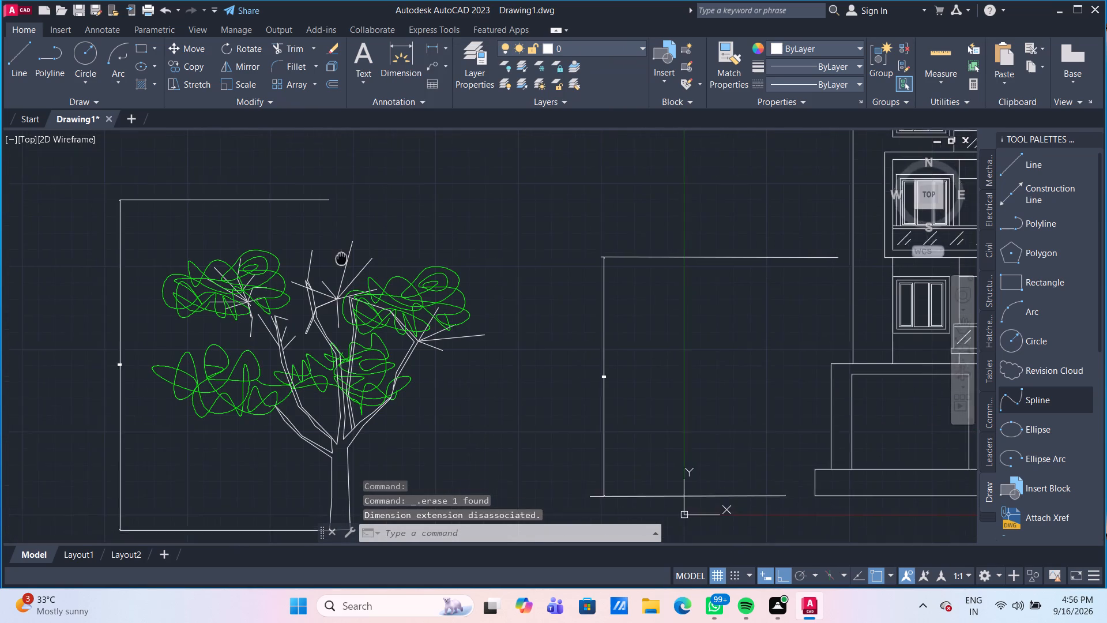
pyautogui.moveTo(341, 254); pyautogui.dragTo(341, 232, button='middle')
pyautogui.click(274, 232)
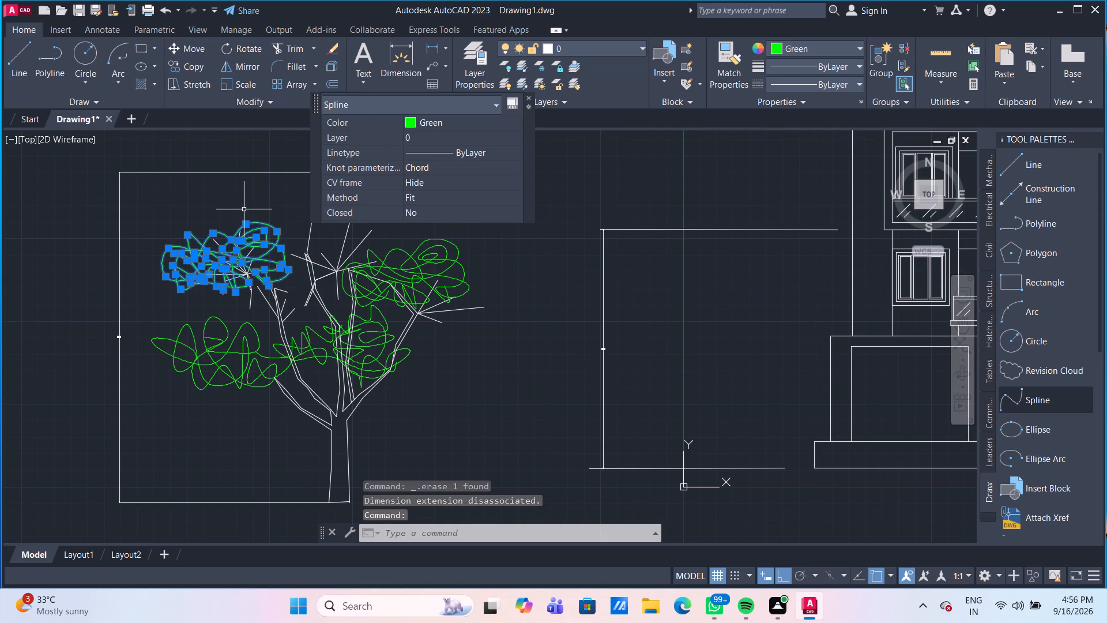
pyautogui.press('m')
pyautogui.press('Return')
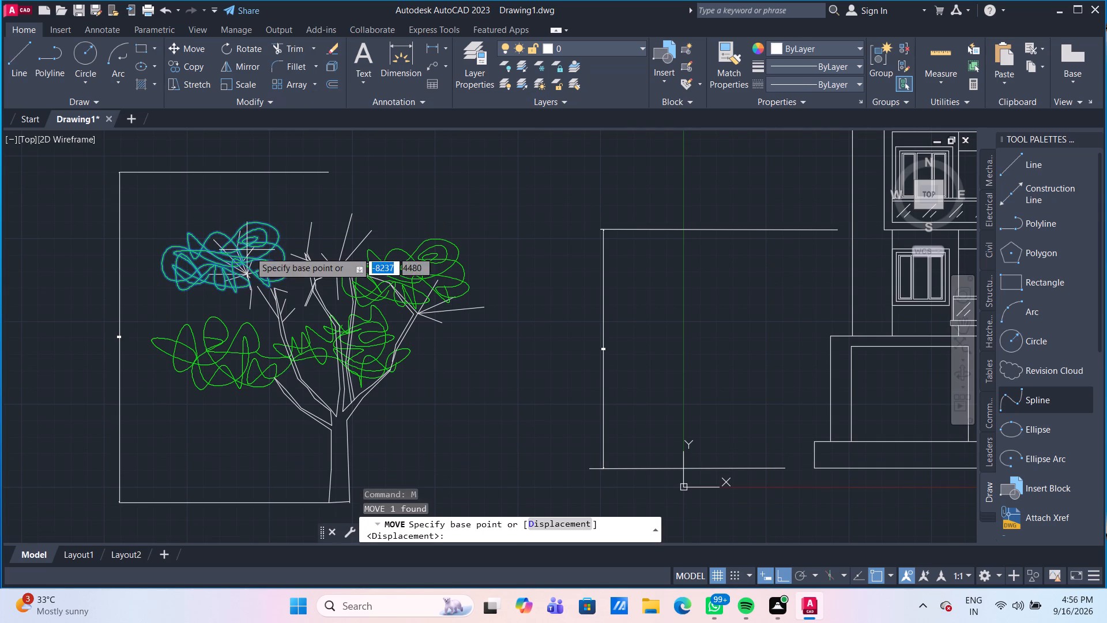
pyautogui.click(227, 260)
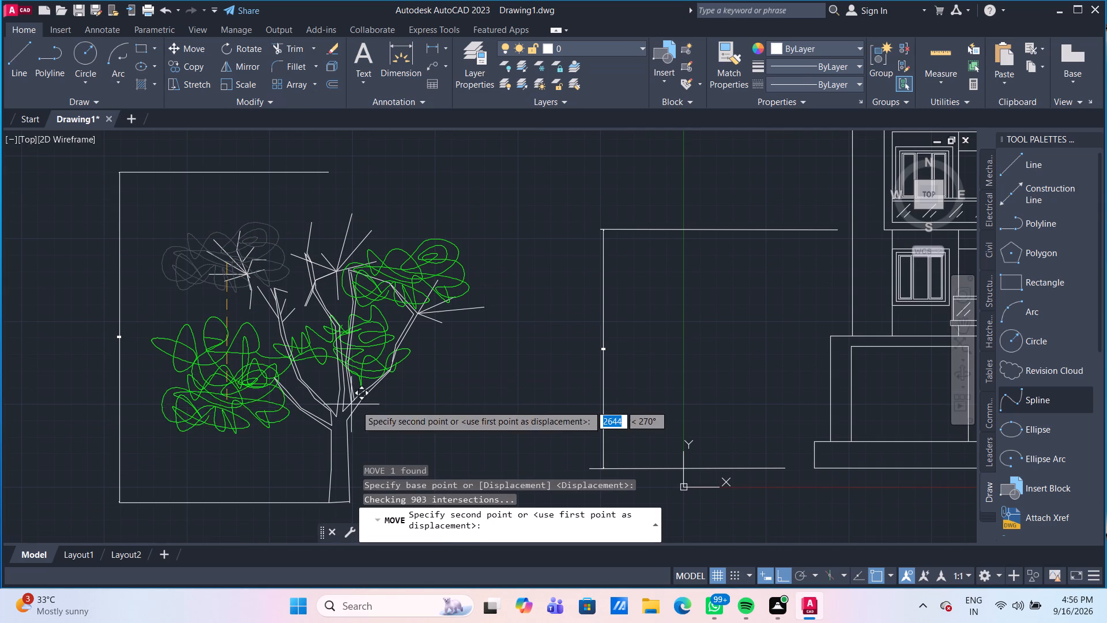
pyautogui.moveTo(406, 423); pyautogui.dragTo(381, 344, button='middle')
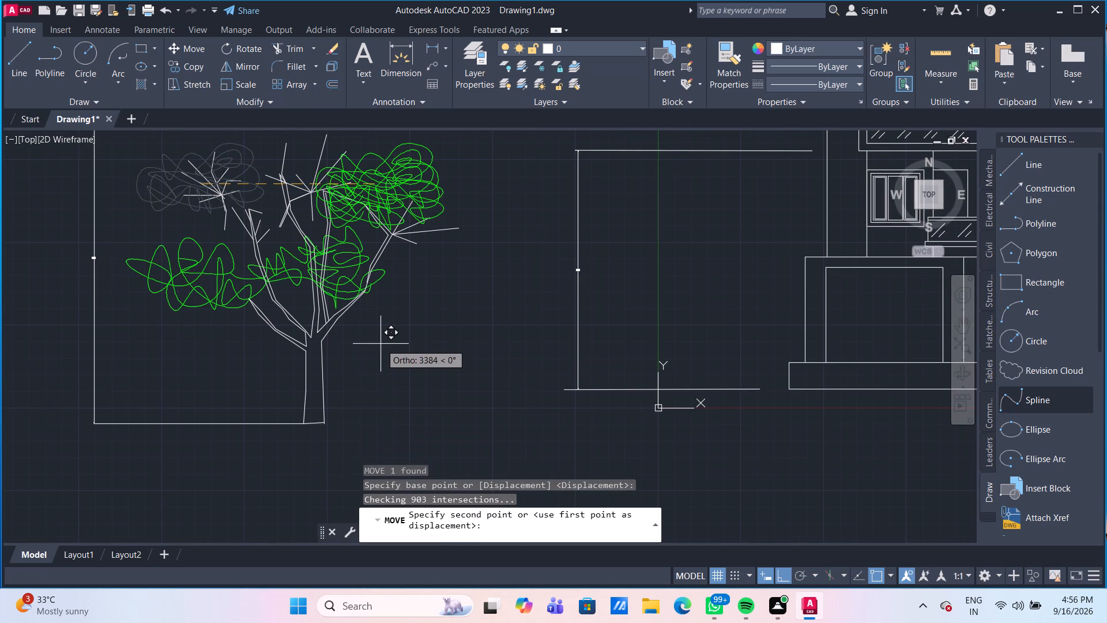
pyautogui.click(786, 578)
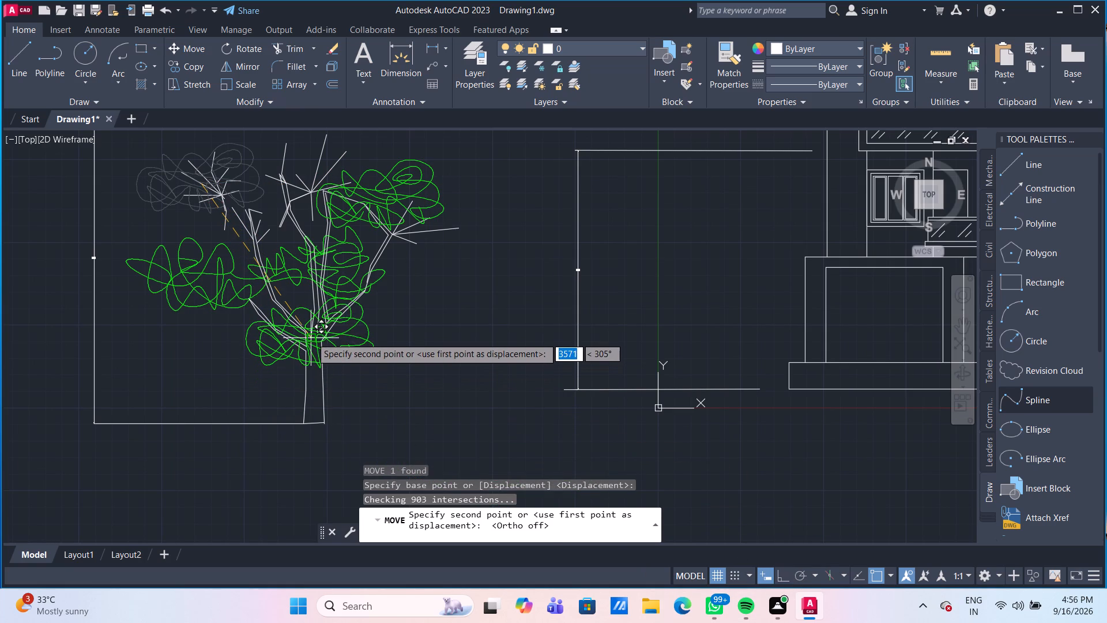
pyautogui.click(364, 339)
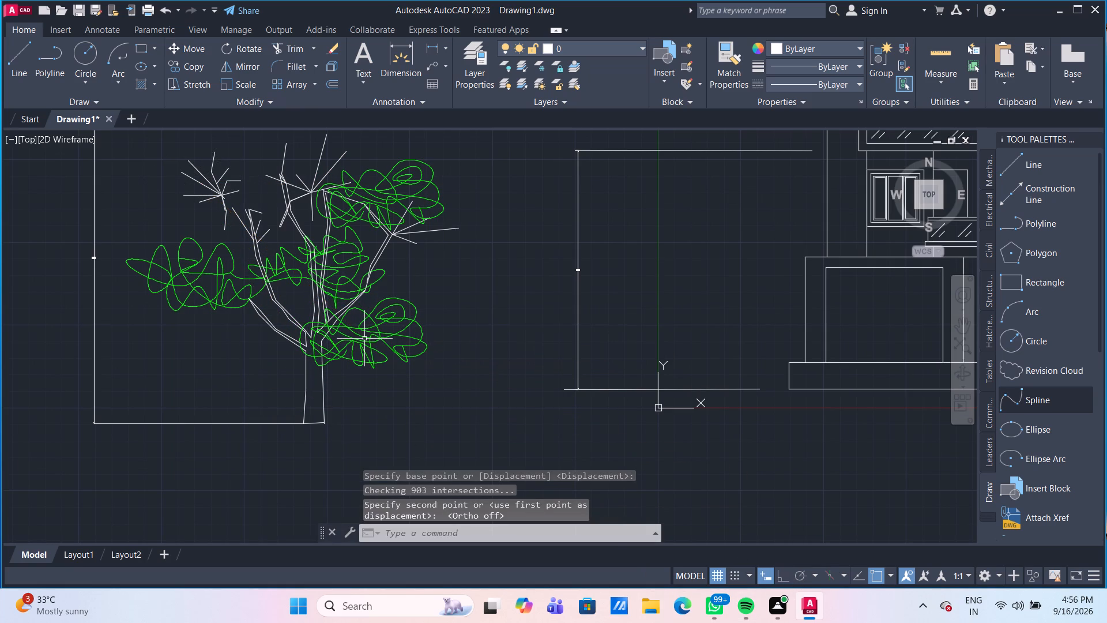
# Move the central green foliage spline a short distance right, onto the right-hand branches between the upper and lower foliage.
pyautogui.moveTo(446, 282); pyautogui.dragTo(478, 328, button='middle')
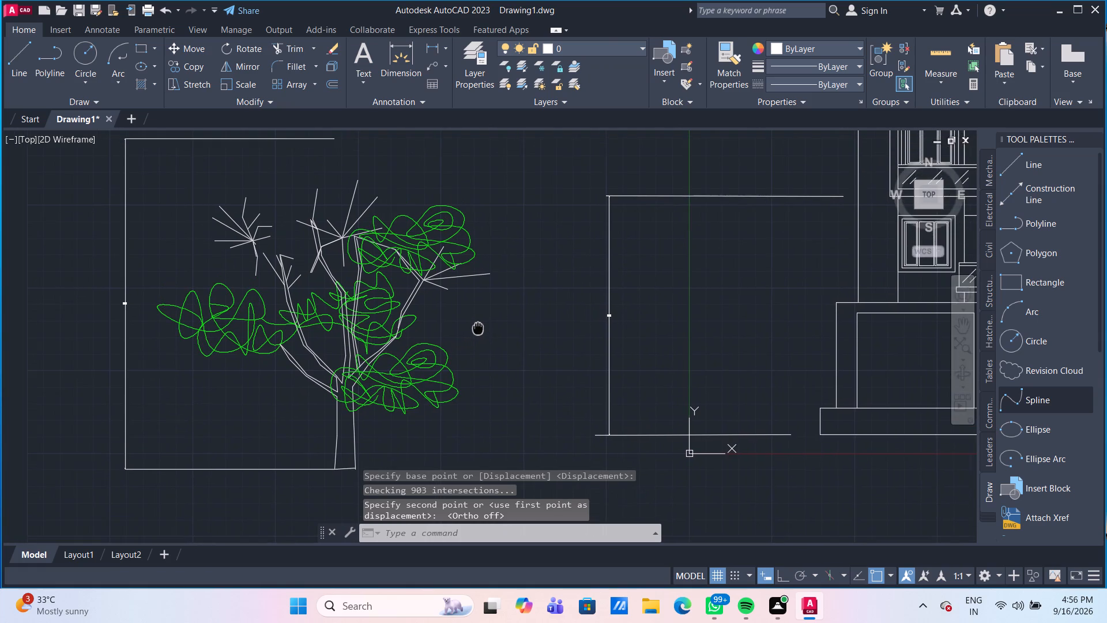
pyautogui.moveTo(478, 328); pyautogui.dragTo(486, 344, button='middle')
pyautogui.click(319, 332)
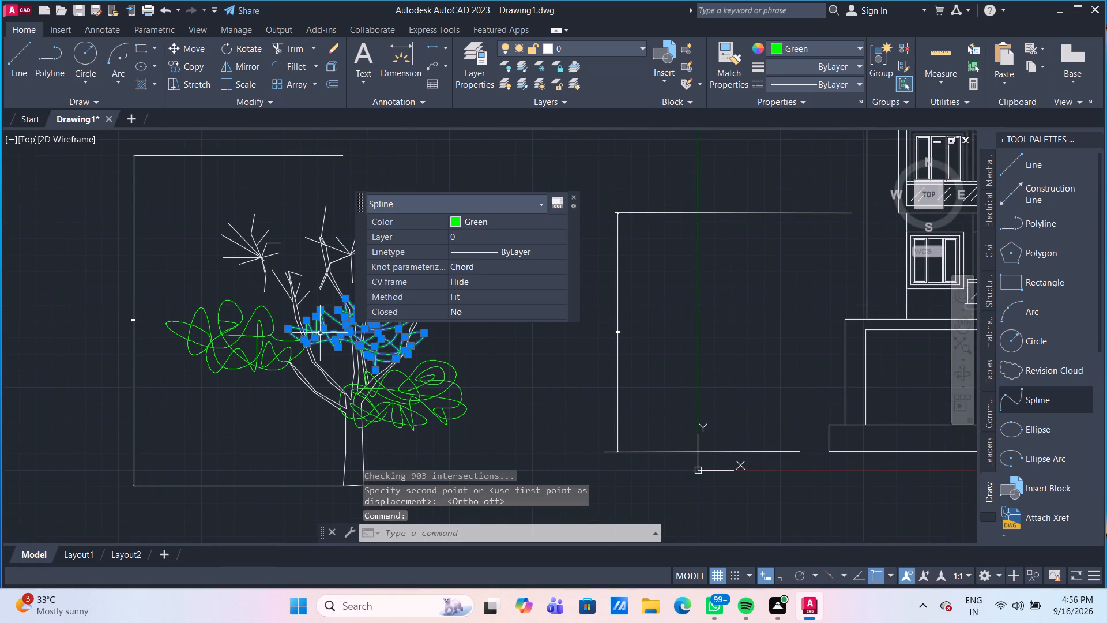
pyautogui.press('m')
pyautogui.press('Return')
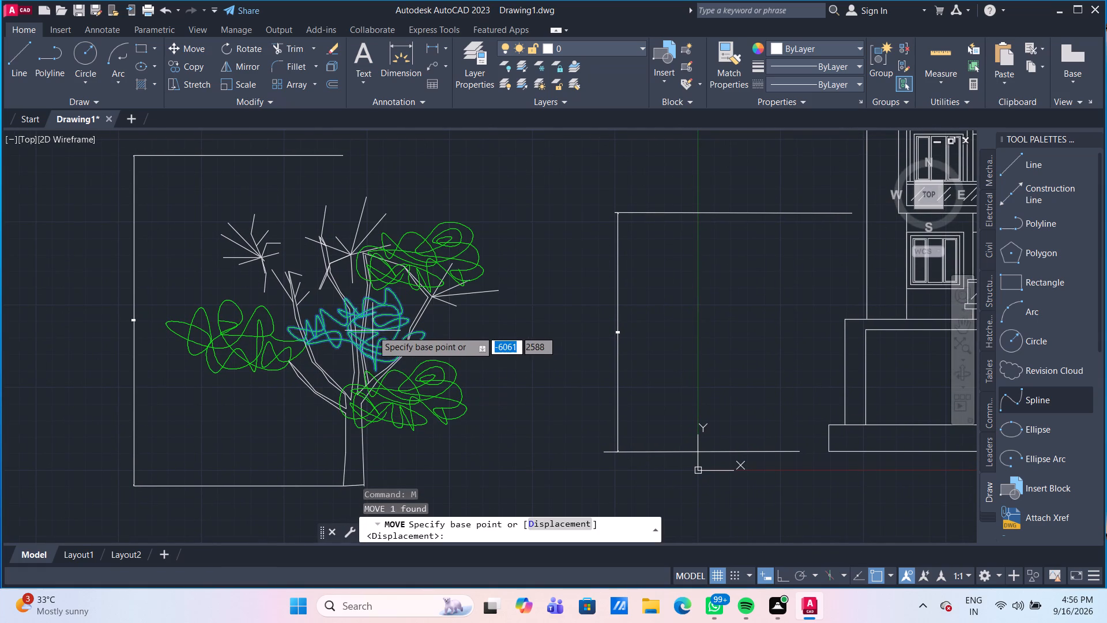
pyautogui.click(370, 330)
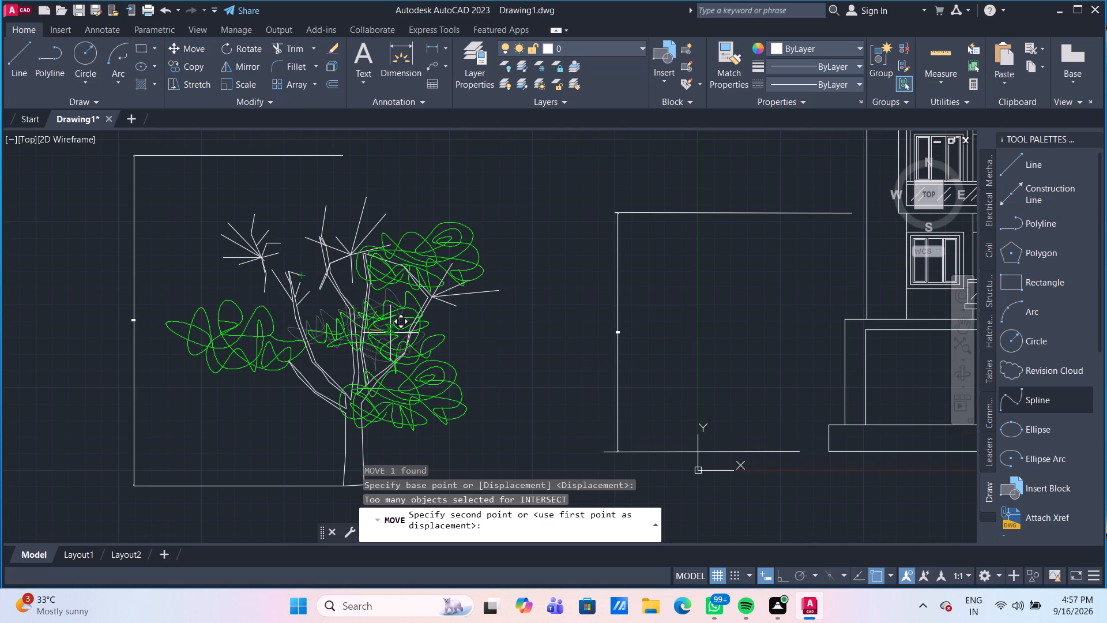
pyautogui.click(390, 333)
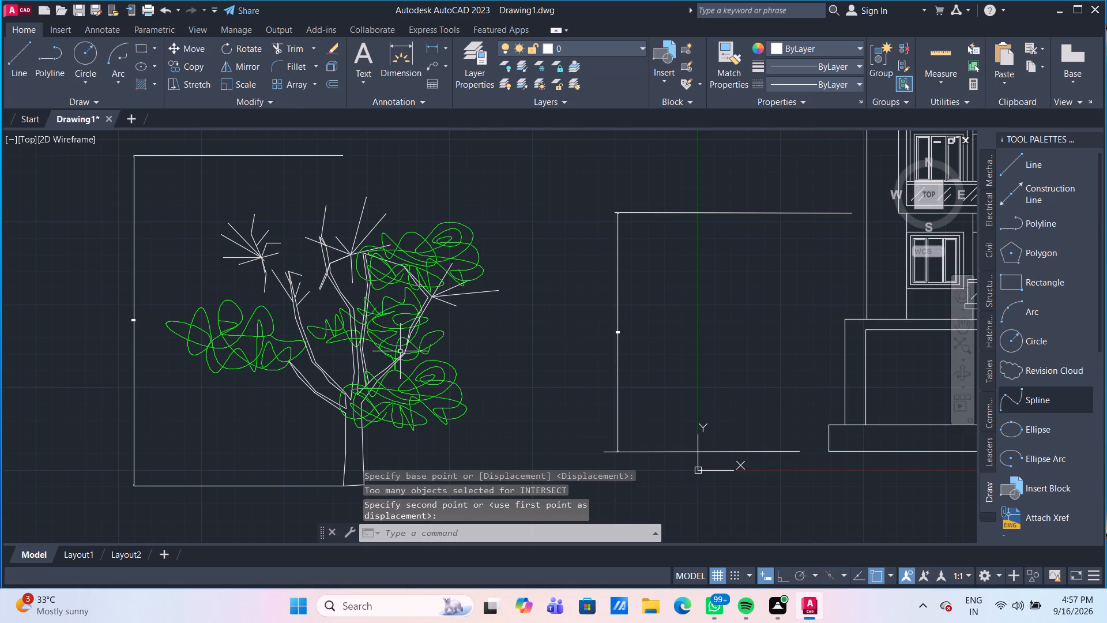
# Rotate the far-left foliage spline clockwise about its right end so it stands upright over the upper left branches.
pyautogui.click(219, 344)
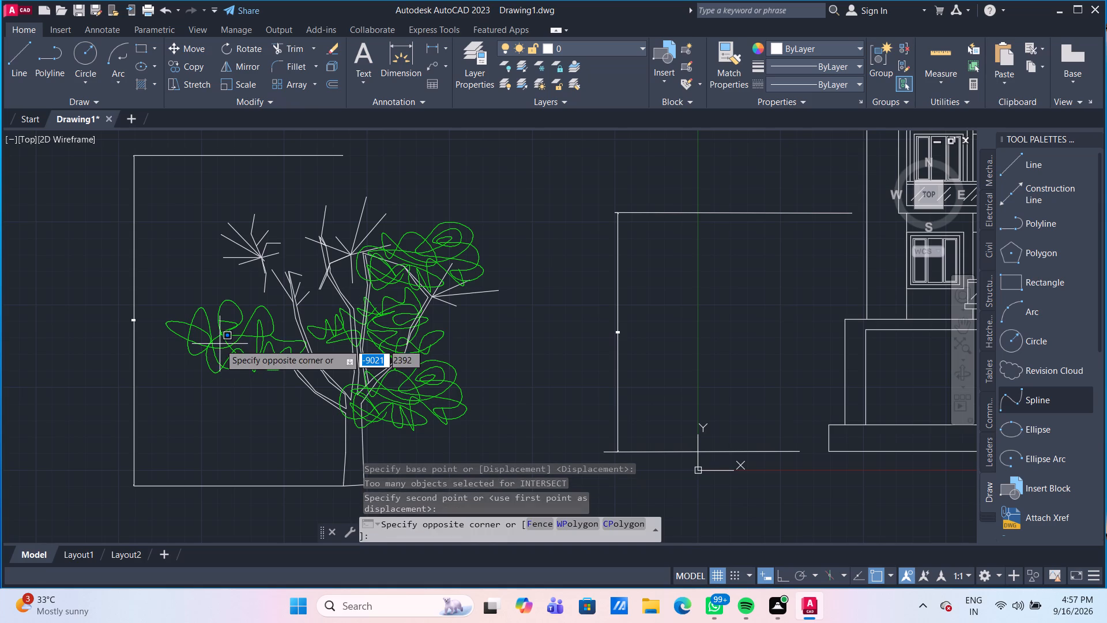
pyautogui.click(219, 326)
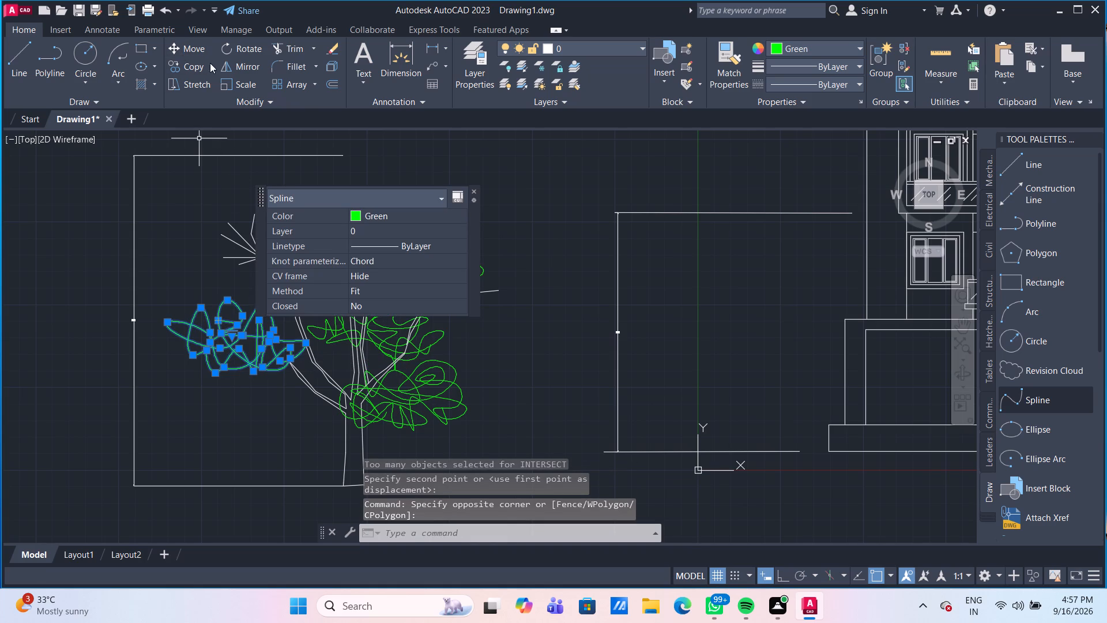
pyautogui.click(223, 51)
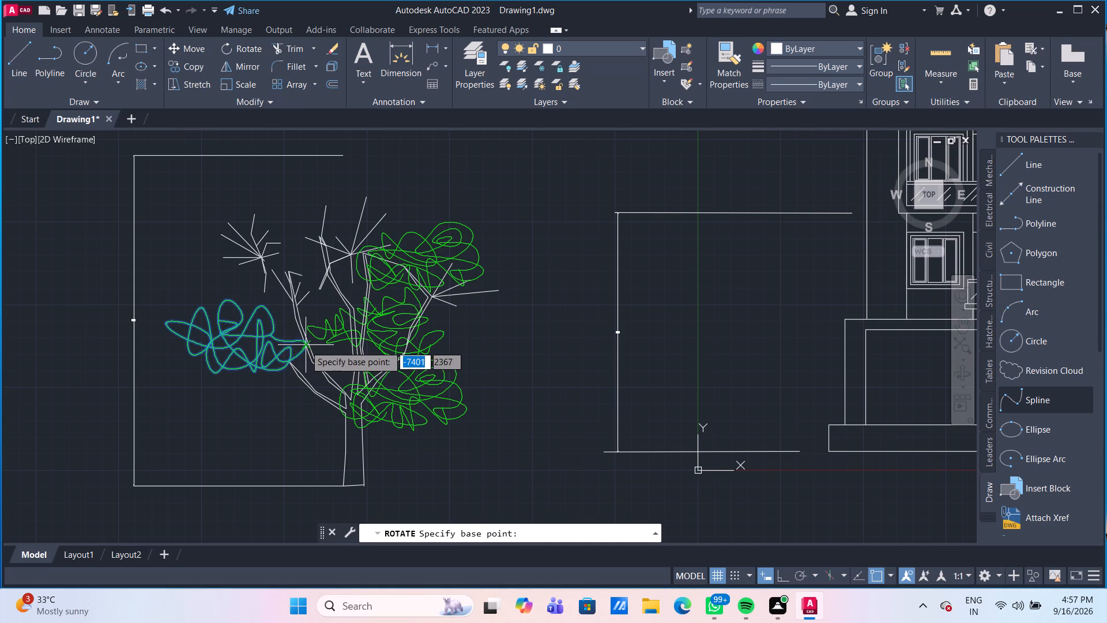
pyautogui.click(305, 346)
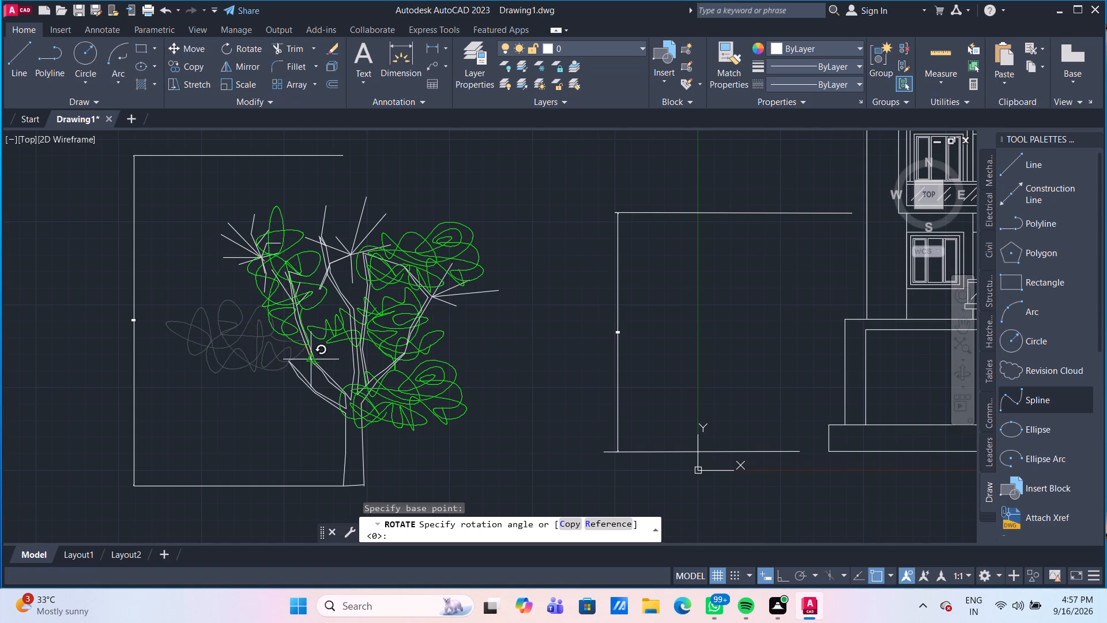
pyautogui.click(311, 360)
# Select the short branch line within the rotated foliage on the tree's upper left.
pyautogui.click(283, 283)
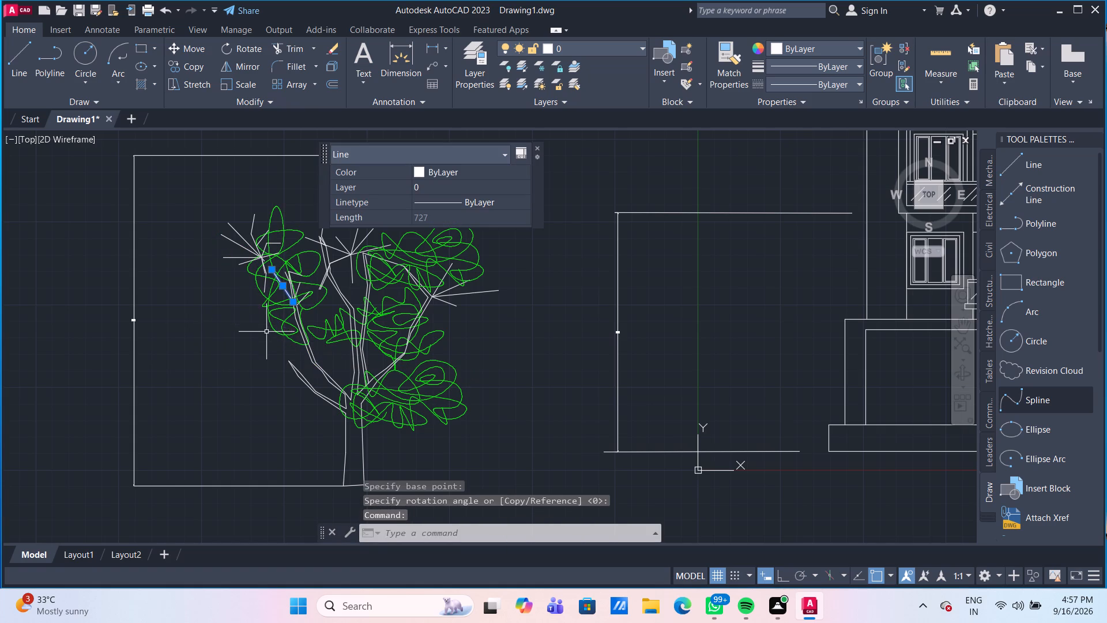
# Move the upright far-left foliage spline a short distance down and right onto the left branches, closer to the trunk.
pyautogui.press('Escape')
pyautogui.click(277, 325)
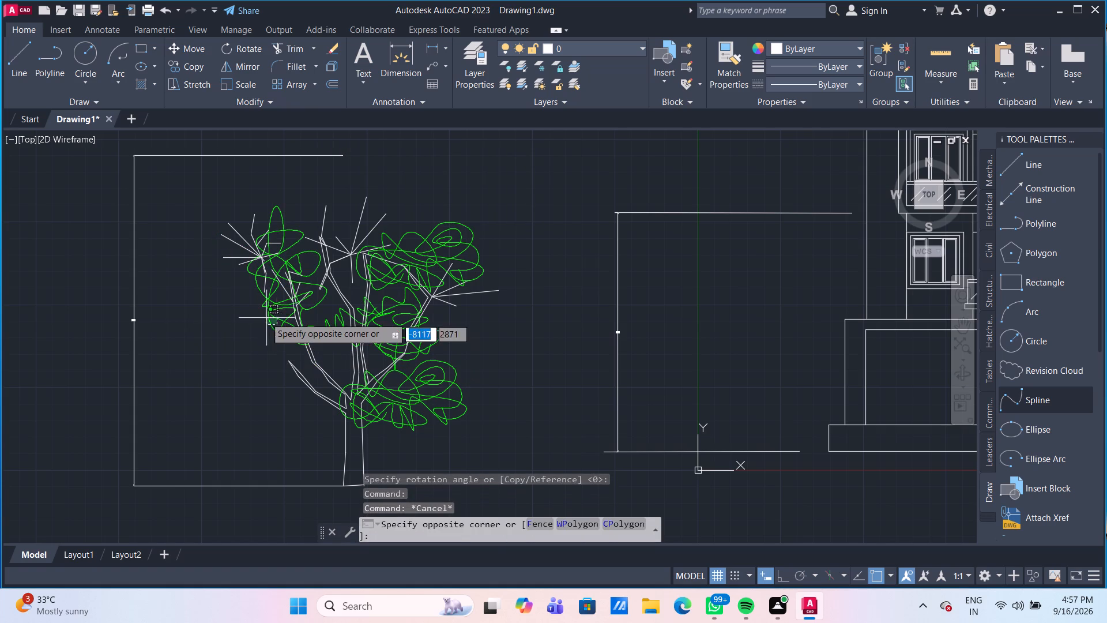
pyautogui.click(259, 309)
pyautogui.press('m')
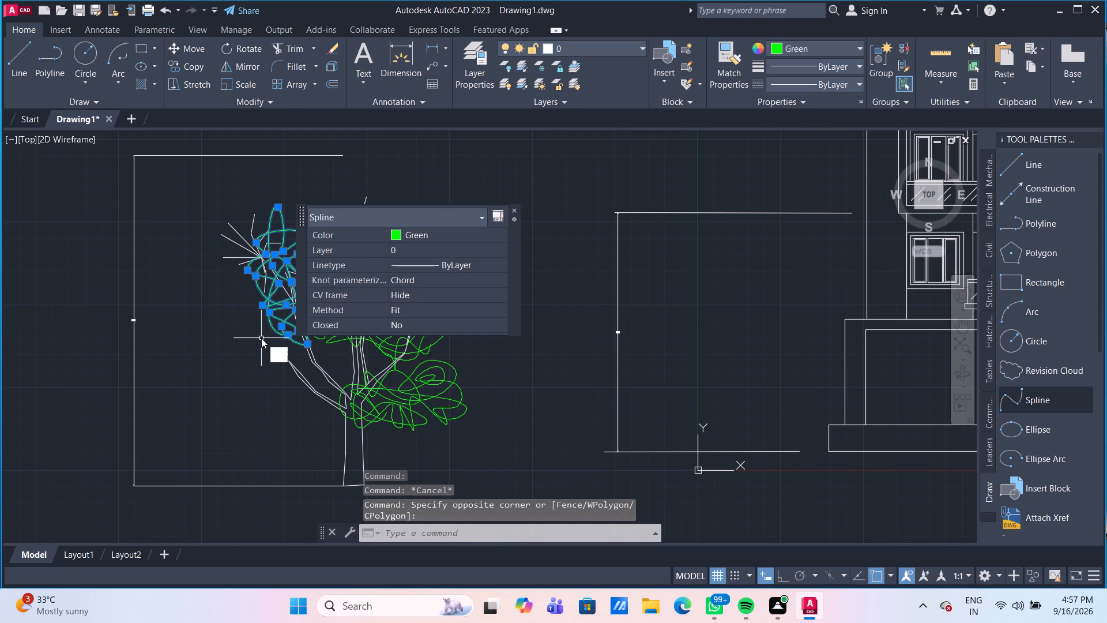
pyautogui.press('Return')
pyautogui.click(273, 277)
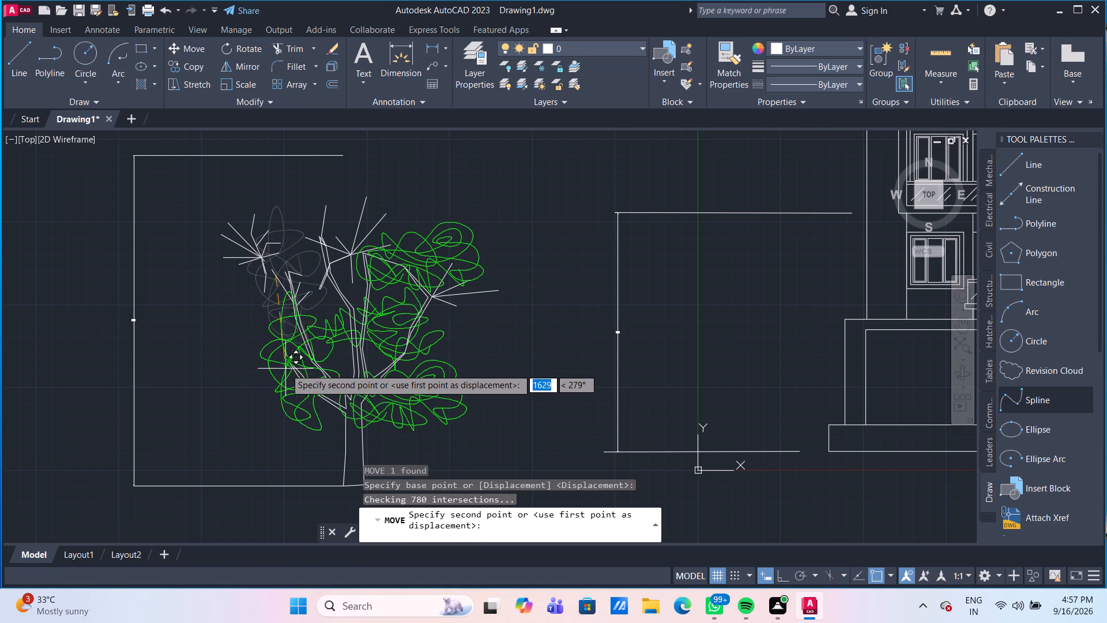
pyautogui.click(298, 316)
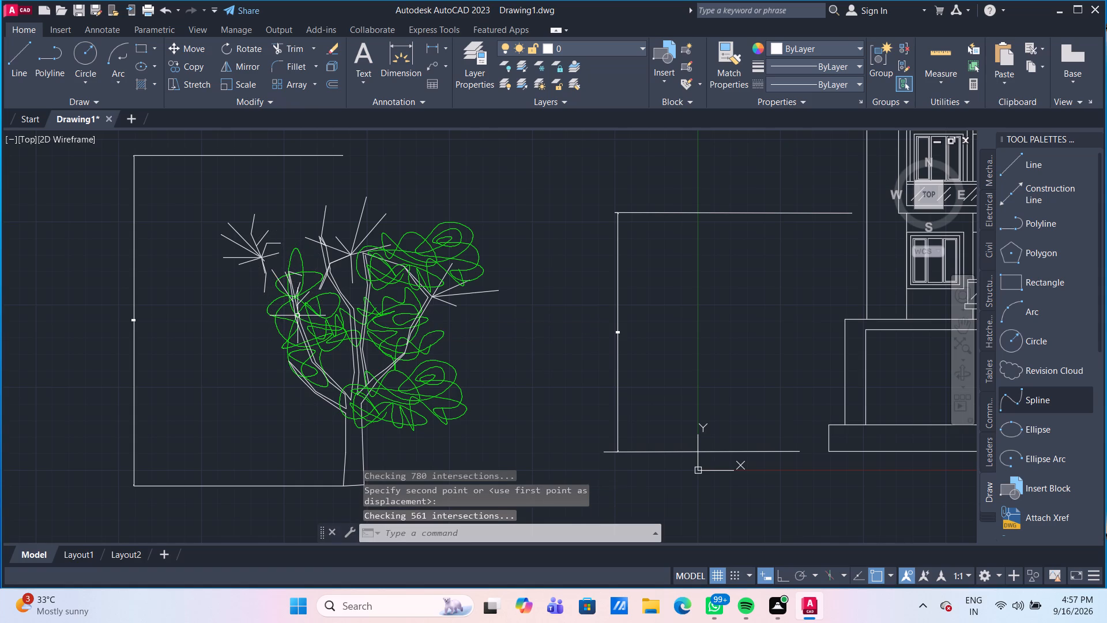
# Rotate the lower right foliage spline about 10° counterclockwise around a point near its upper right side.
pyautogui.scroll(-1, 418, 329)
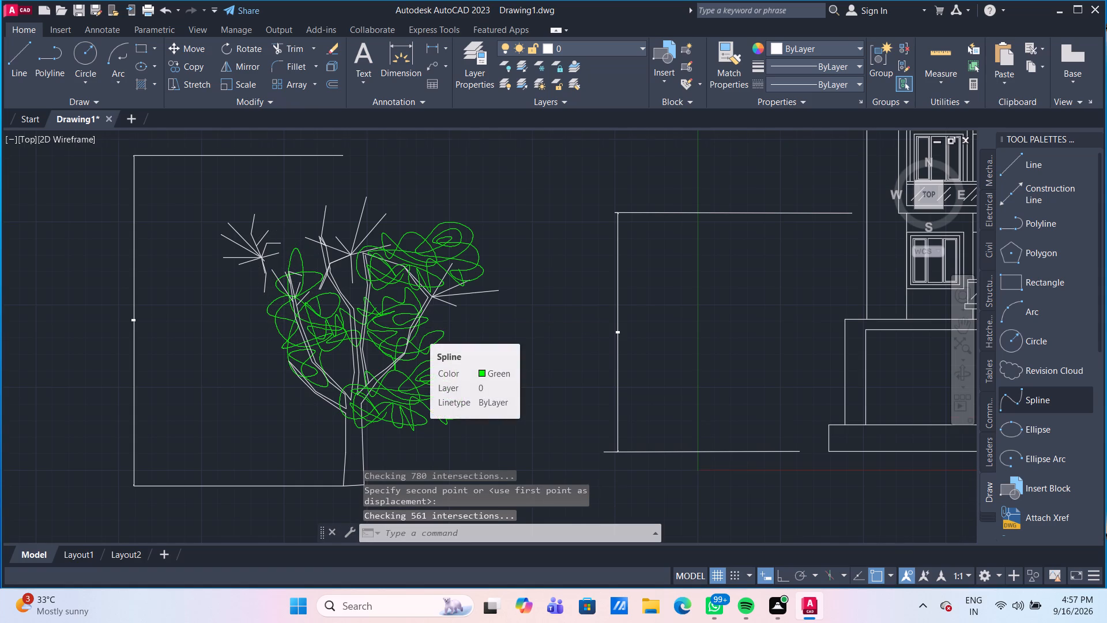
pyautogui.scroll(1, 416, 292)
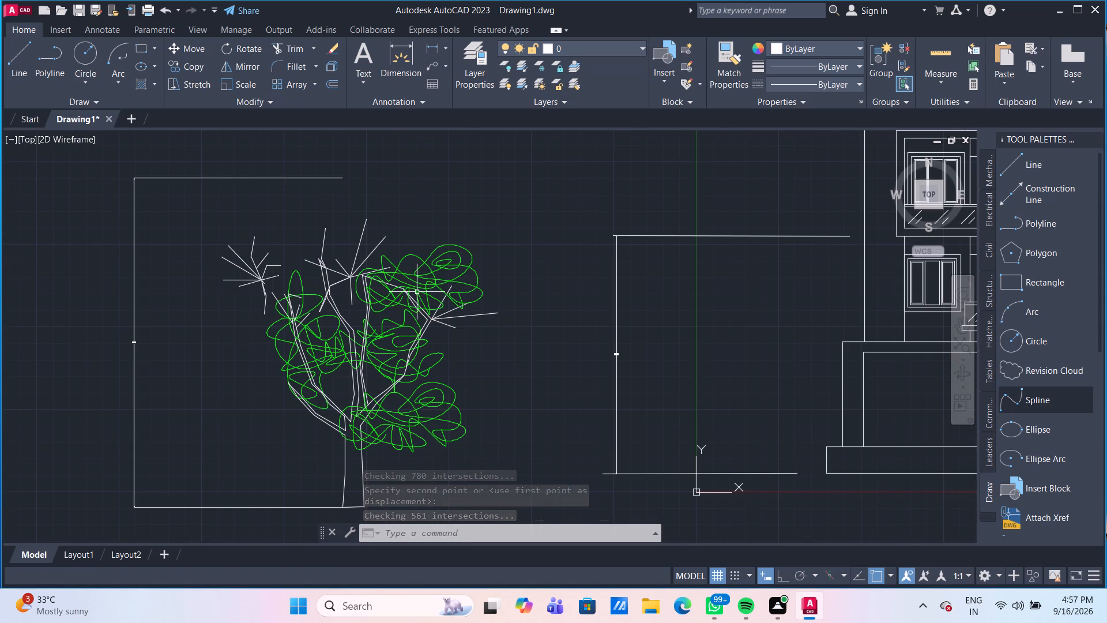
pyautogui.click(439, 423)
pyautogui.click(426, 416)
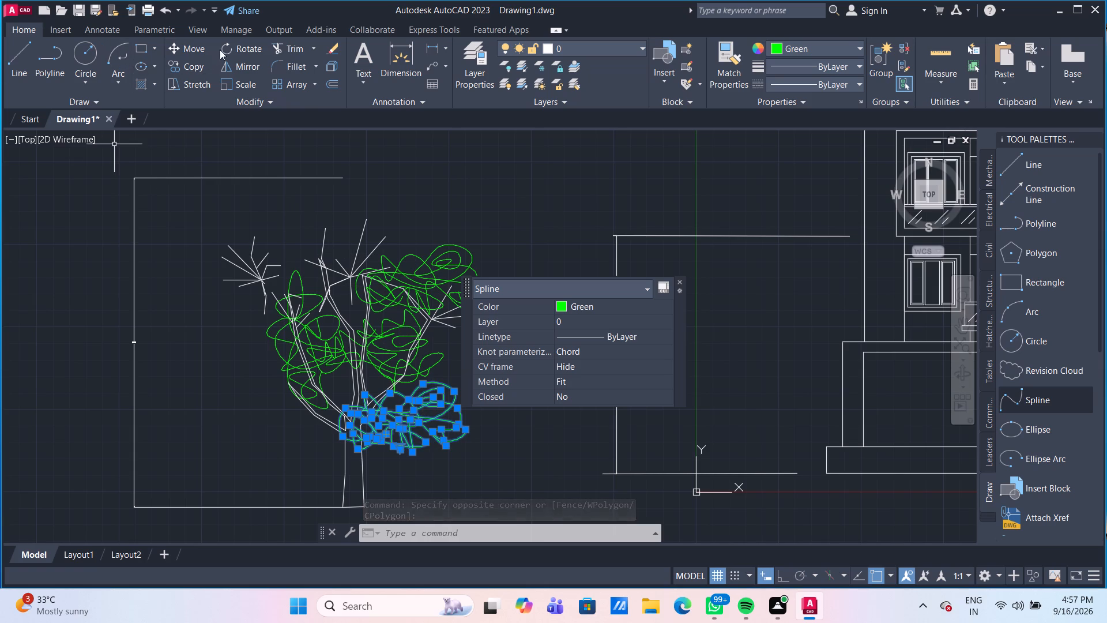
pyautogui.click(249, 49)
pyautogui.click(445, 407)
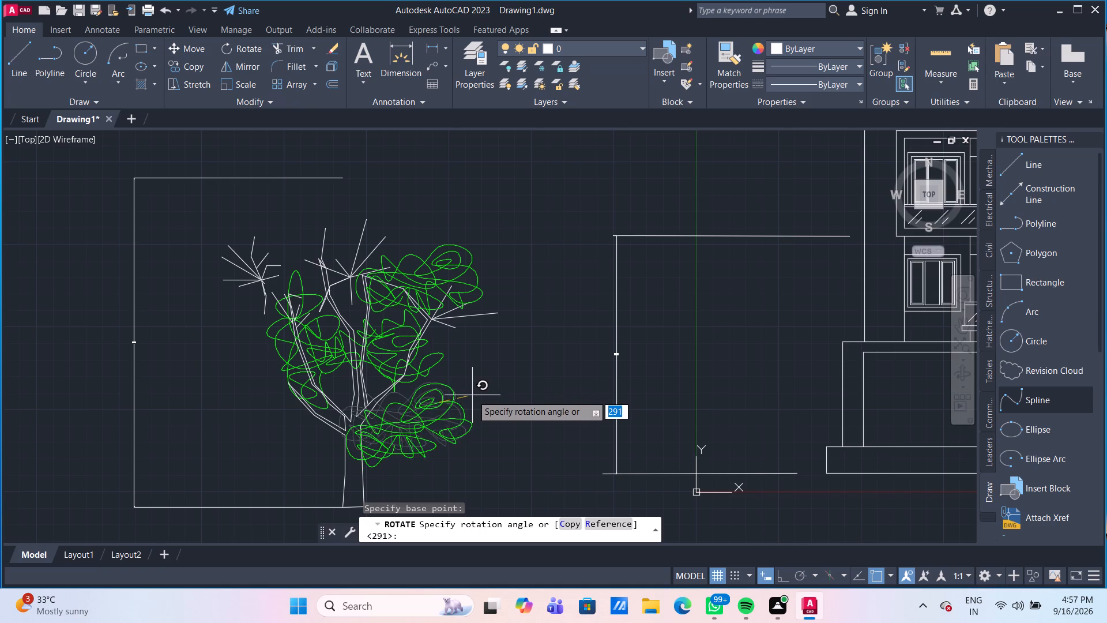
pyautogui.click(472, 397)
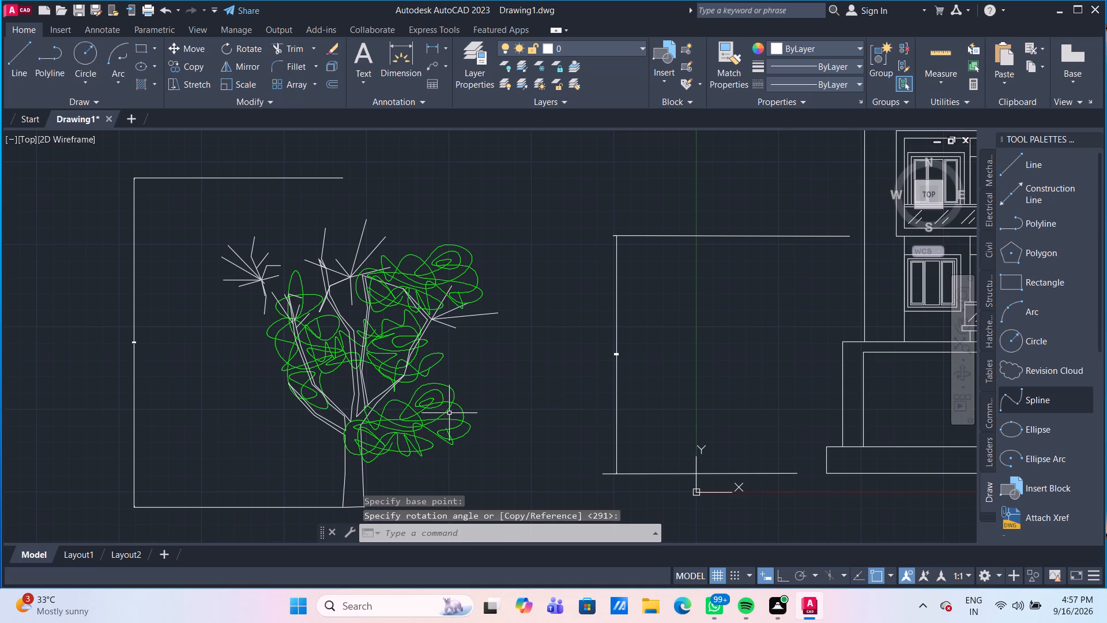
# Move the rotated lower foliage spline left and slightly down so it lies across the top of the trunk.
pyautogui.click(449, 413)
pyautogui.click(428, 410)
pyautogui.press('m')
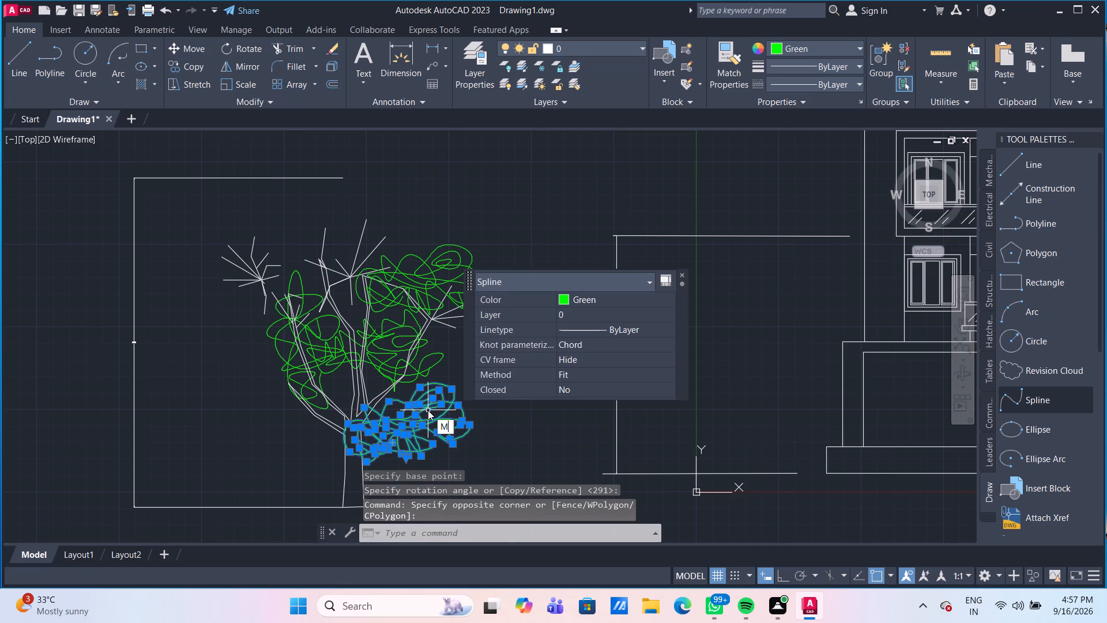
pyautogui.press('Return')
pyautogui.click(428, 410)
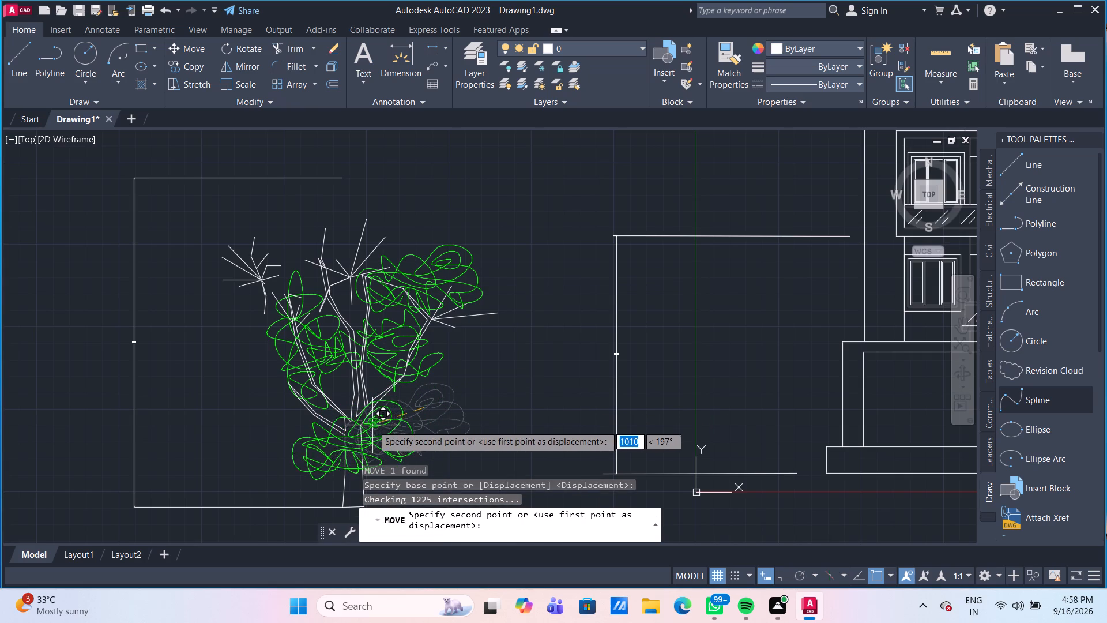
pyautogui.click(345, 427)
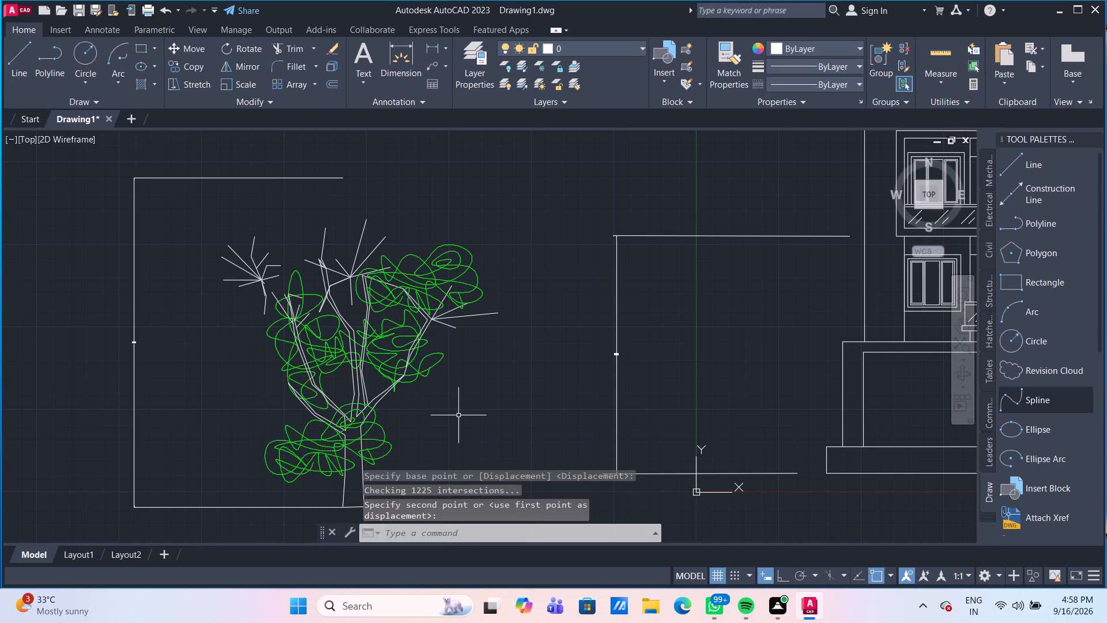
# Move the central foliage spline a short distance down and right onto the lower part of the right-hand branch.
pyautogui.moveTo(459, 414); pyautogui.dragTo(441, 392, button='middle')
pyautogui.click(379, 330)
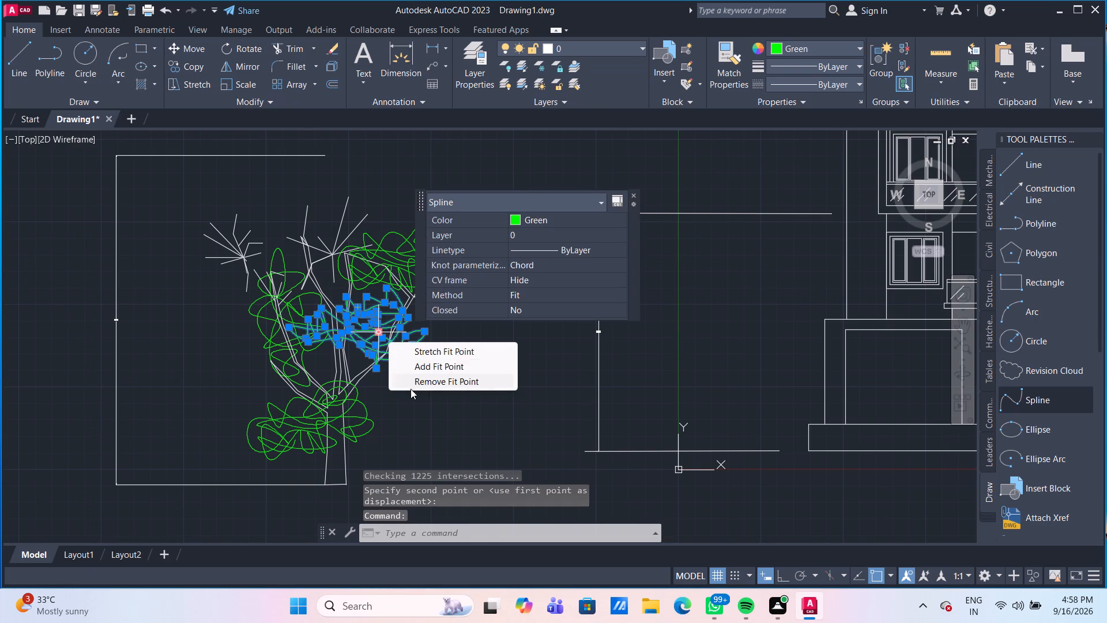
pyautogui.press('m')
pyautogui.press('Return')
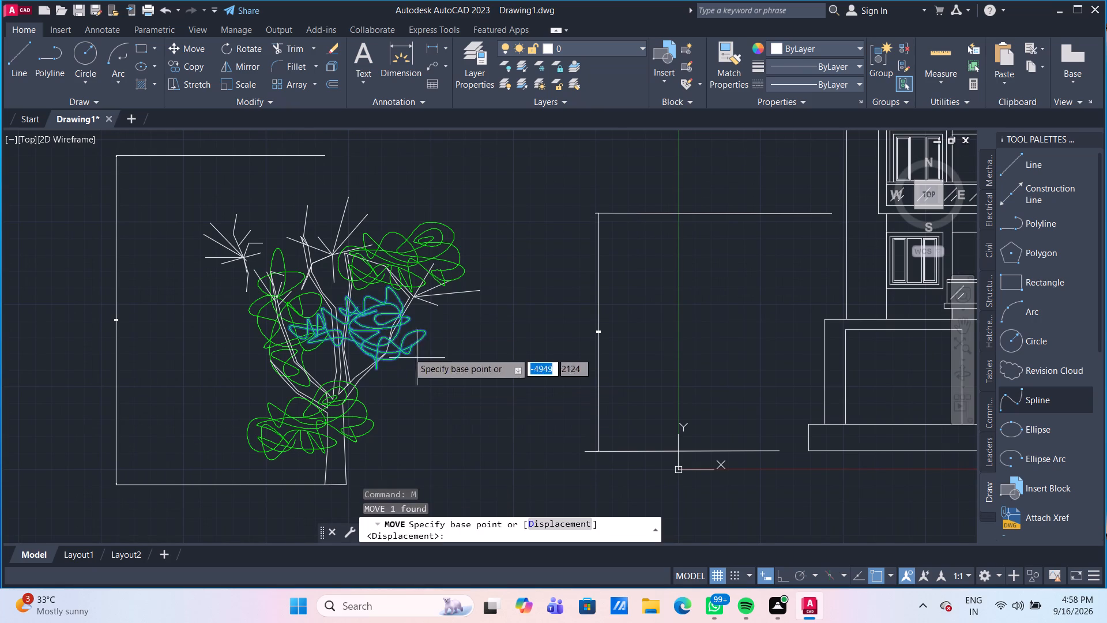
pyautogui.click(383, 325)
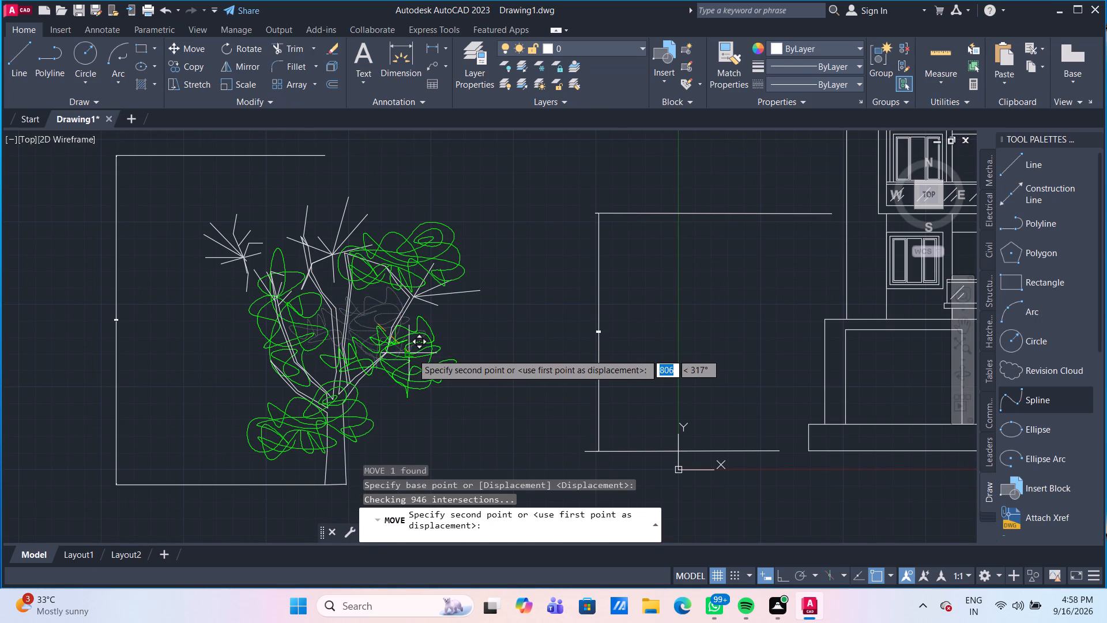
pyautogui.click(393, 353)
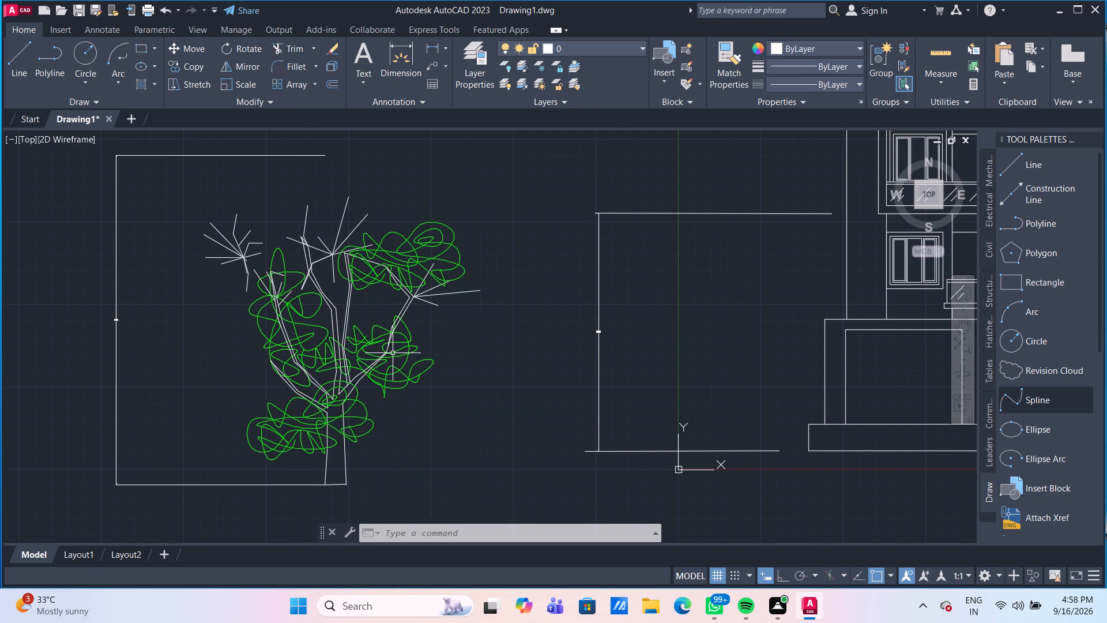
# Move the upper right foliage spline slightly down and left, closer over the upper branches.
pyautogui.click(402, 272)
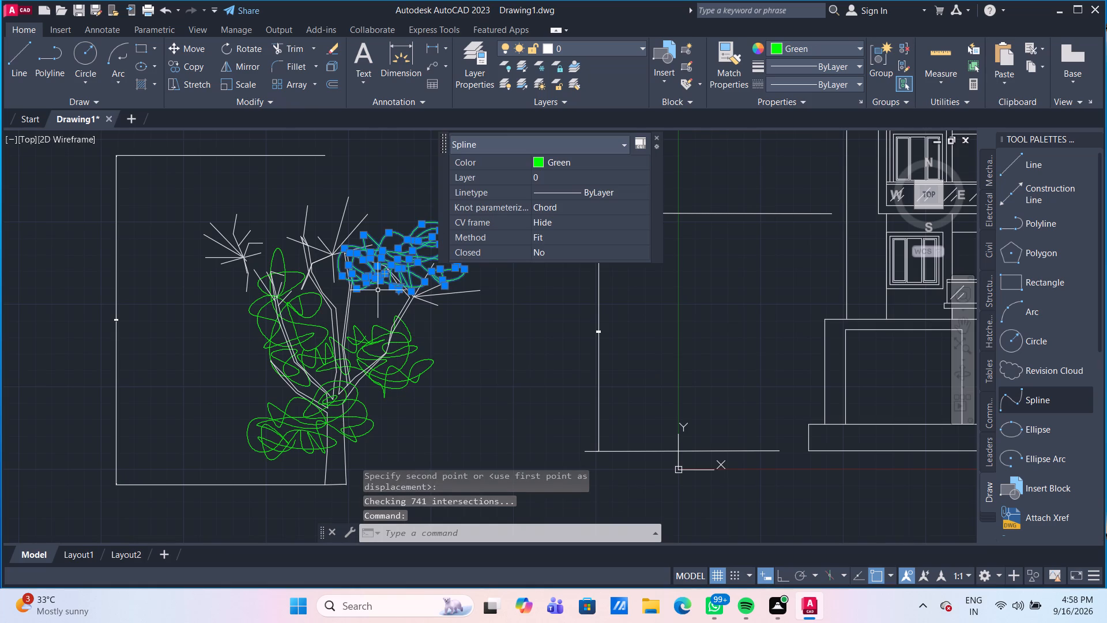
pyautogui.press('m')
pyautogui.press('Return')
pyautogui.click(396, 258)
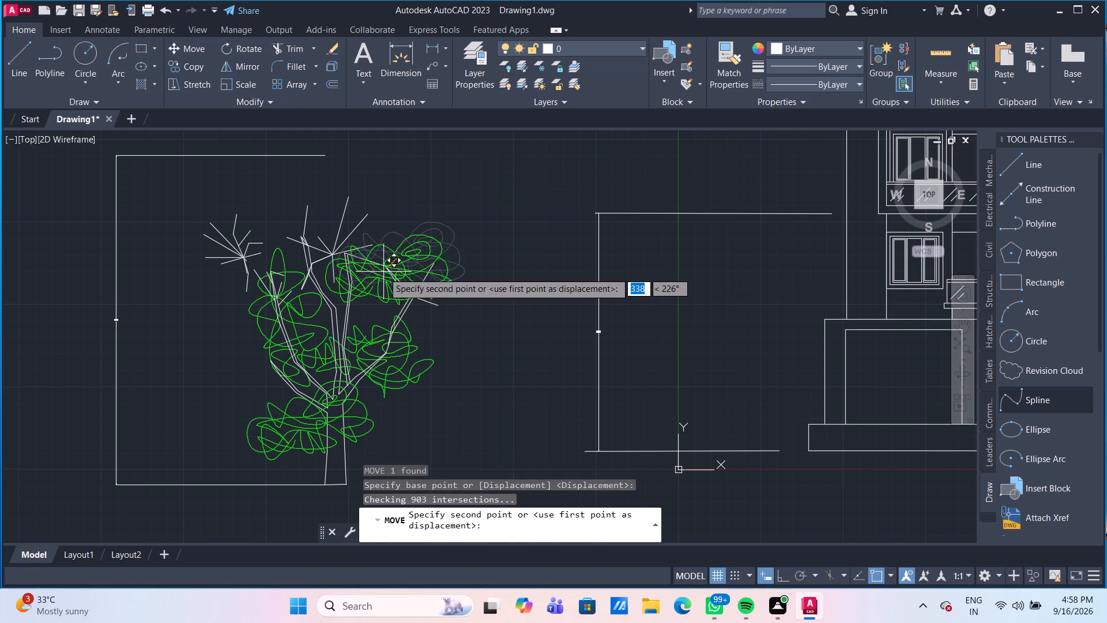
pyautogui.click(382, 273)
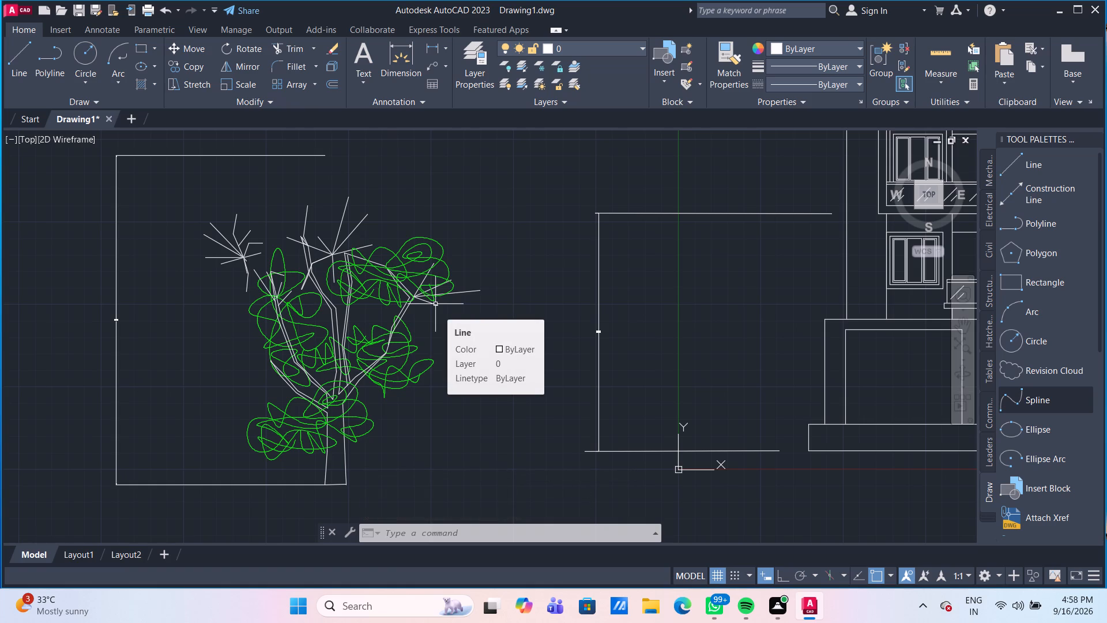
# Rotate the upper right foliage spline slightly counterclockwise about its left end so its right end rises.
pyautogui.click(409, 276)
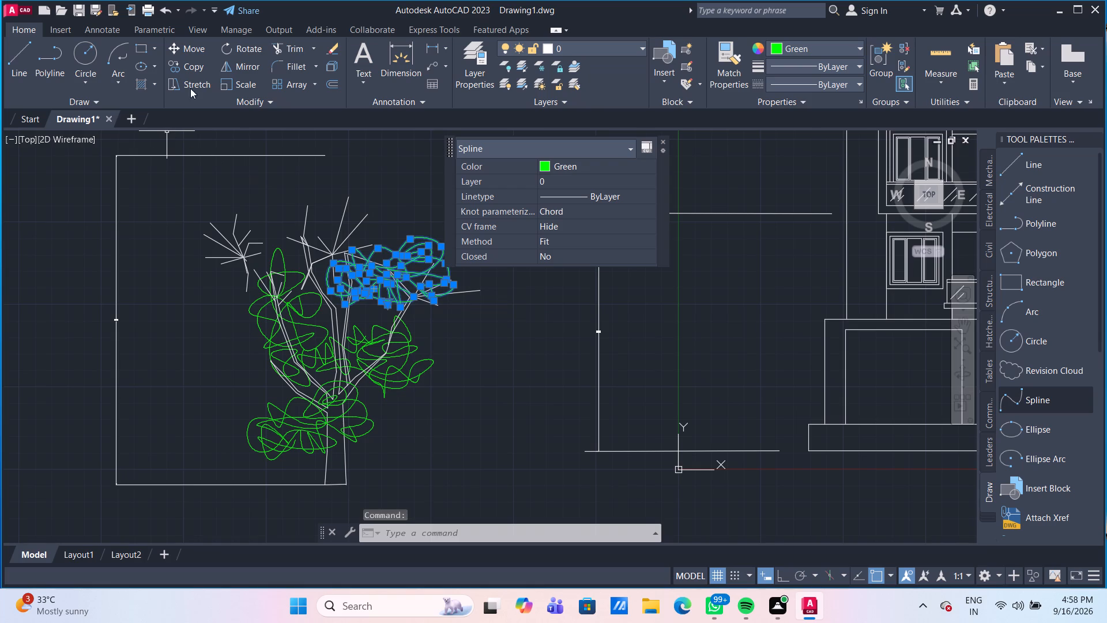
pyautogui.click(240, 46)
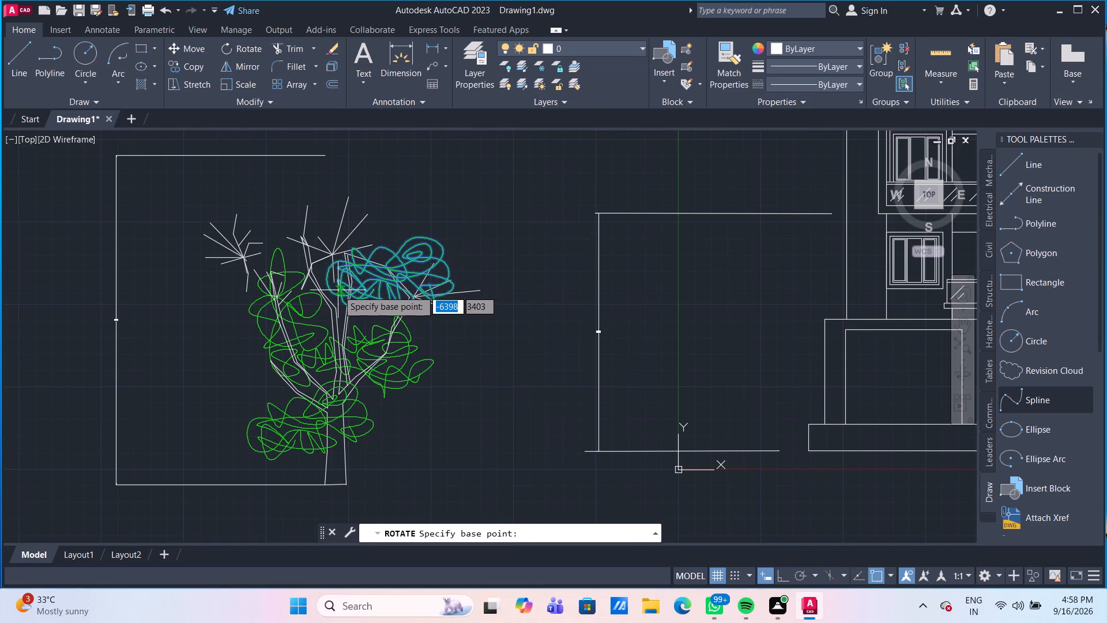
pyautogui.click(338, 290)
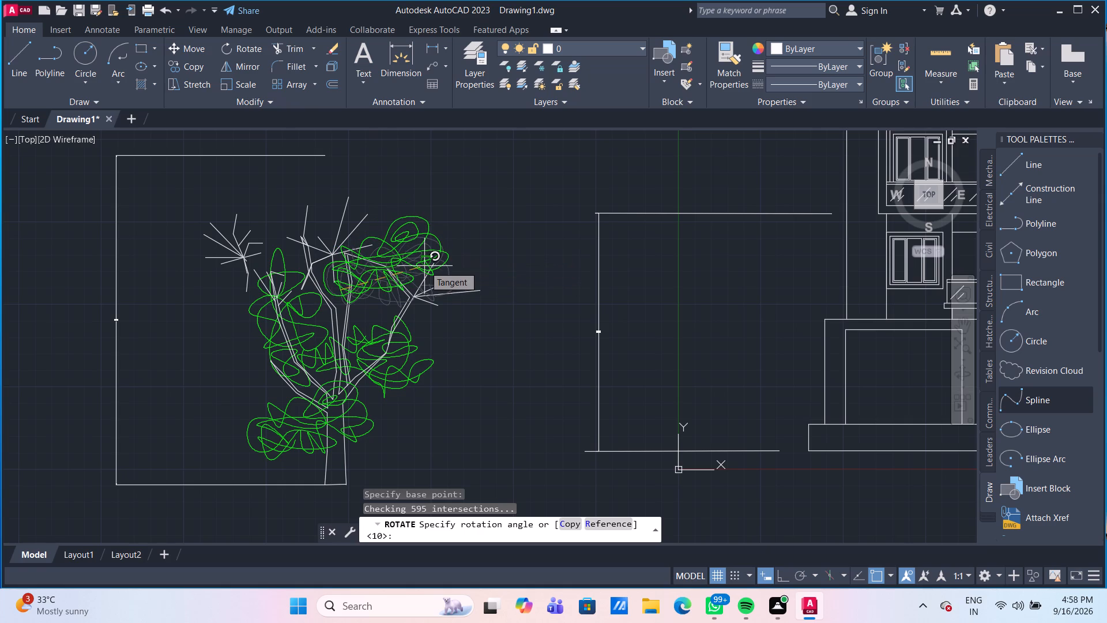
pyautogui.click(423, 262)
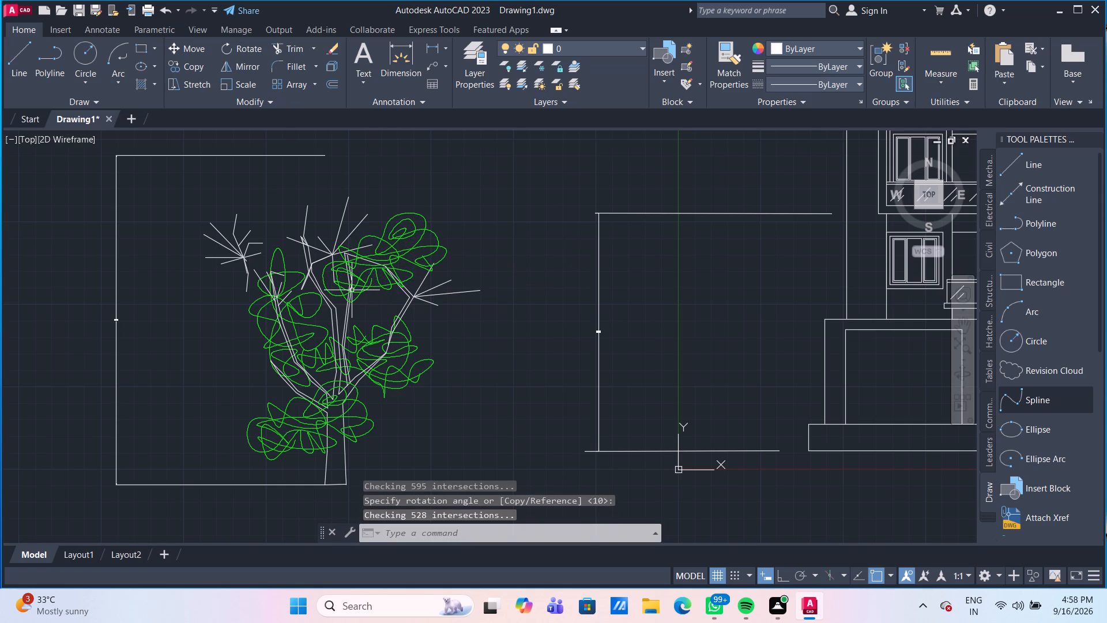
# Move the rotated upper right foliage spline straight down a short distance onto the right-hand branches.
pyautogui.click(355, 290)
pyautogui.press('m')
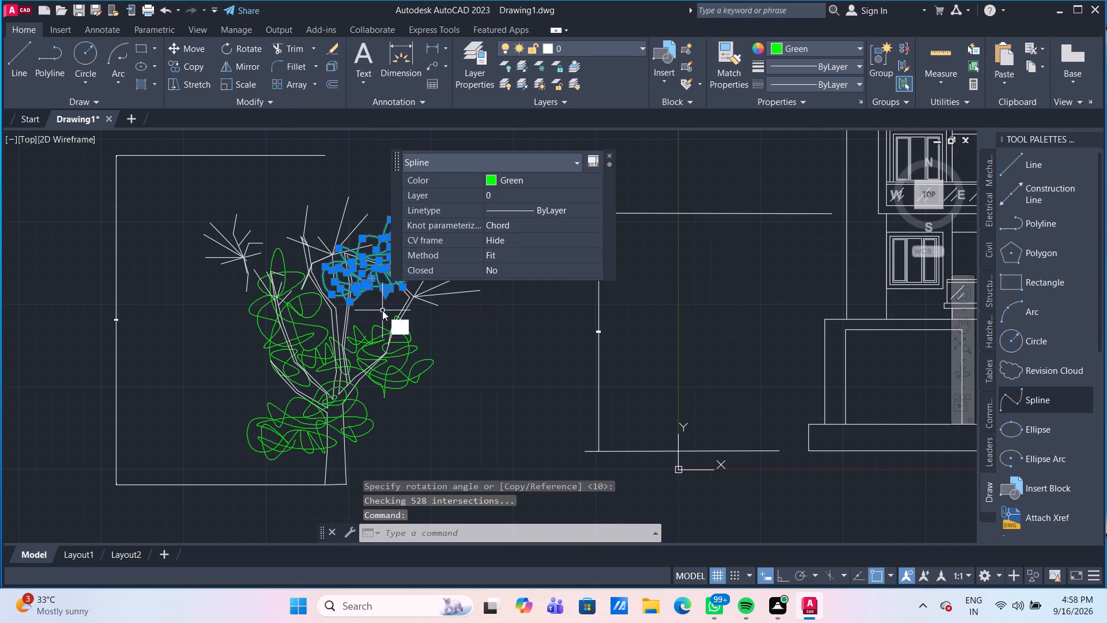
pyautogui.press('Return')
pyautogui.click(359, 296)
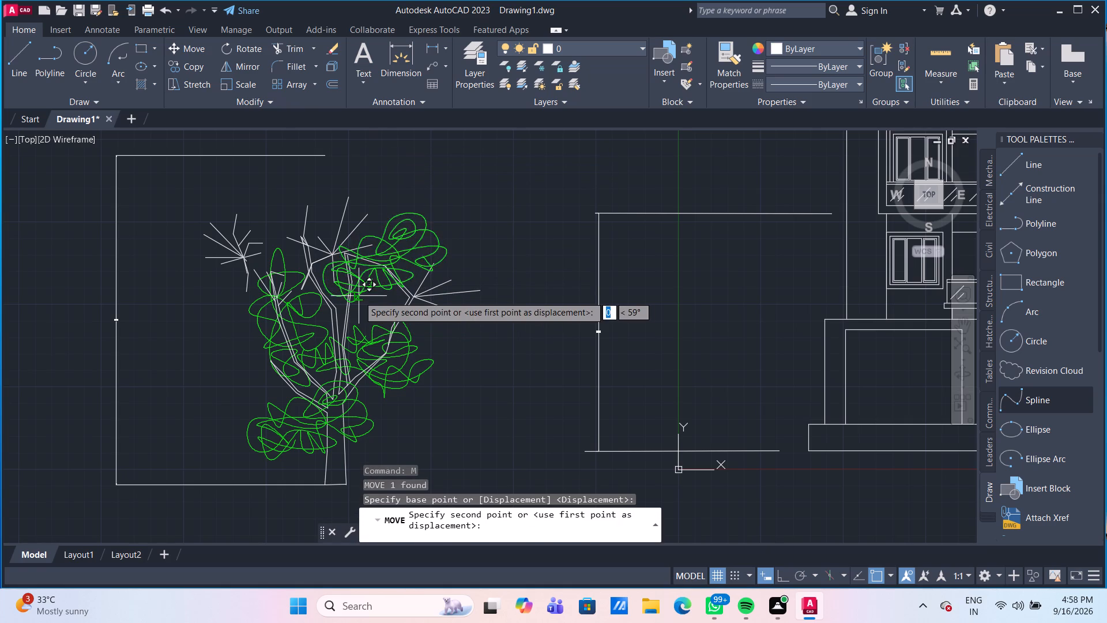
pyautogui.click(359, 316)
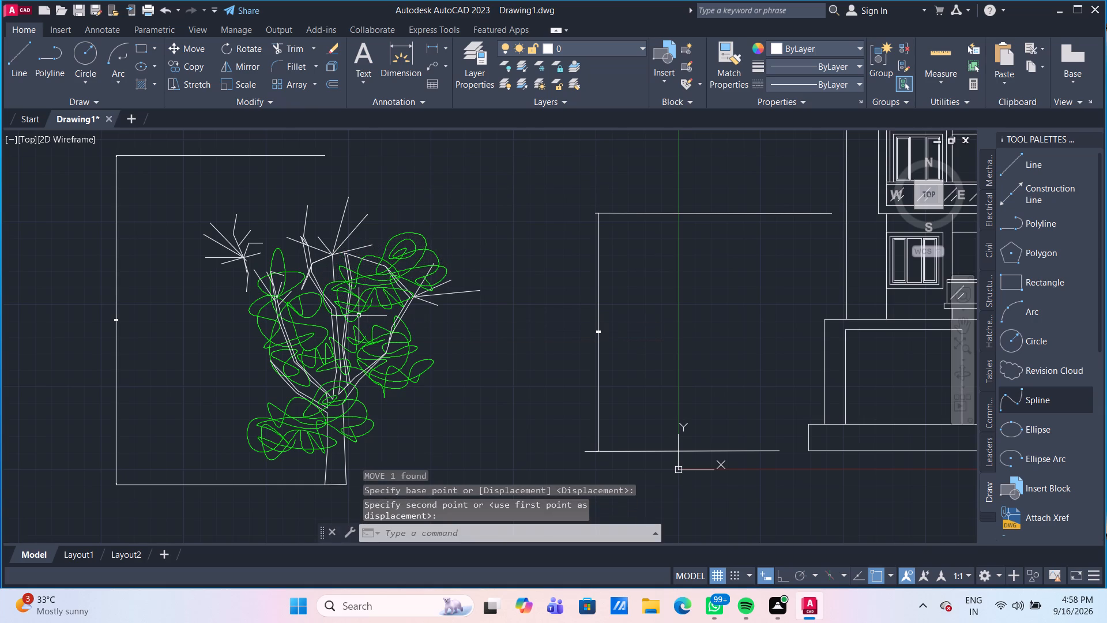
# Stretch the lower left fit point of the foliage spline over the trunk inward, up and to the right.
pyautogui.scroll(-2, 450, 364)
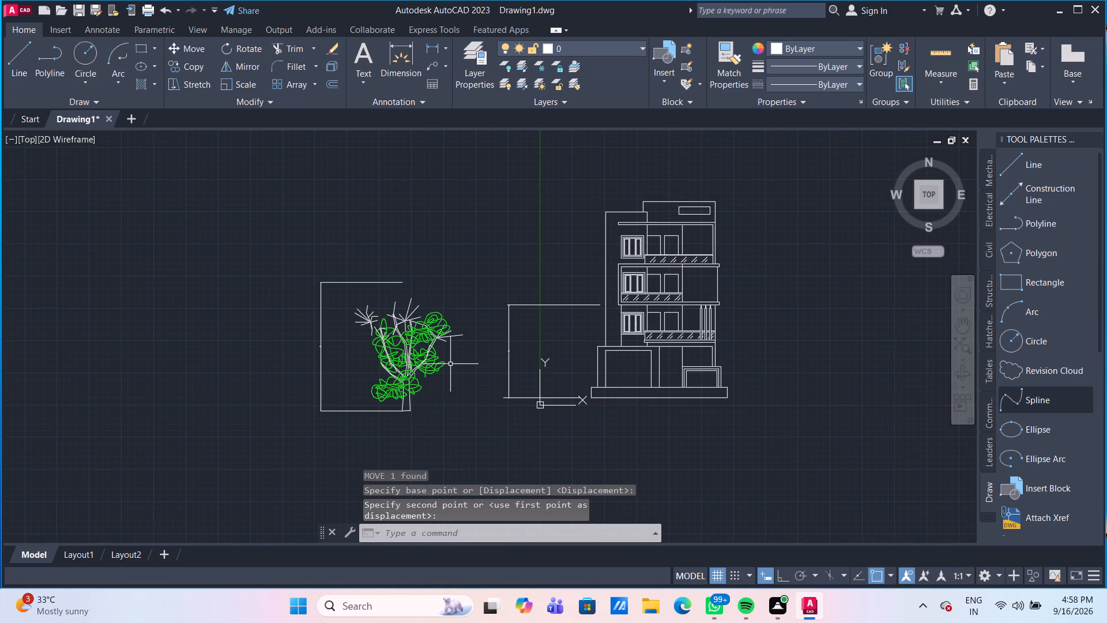
pyautogui.scroll(2, 394, 395)
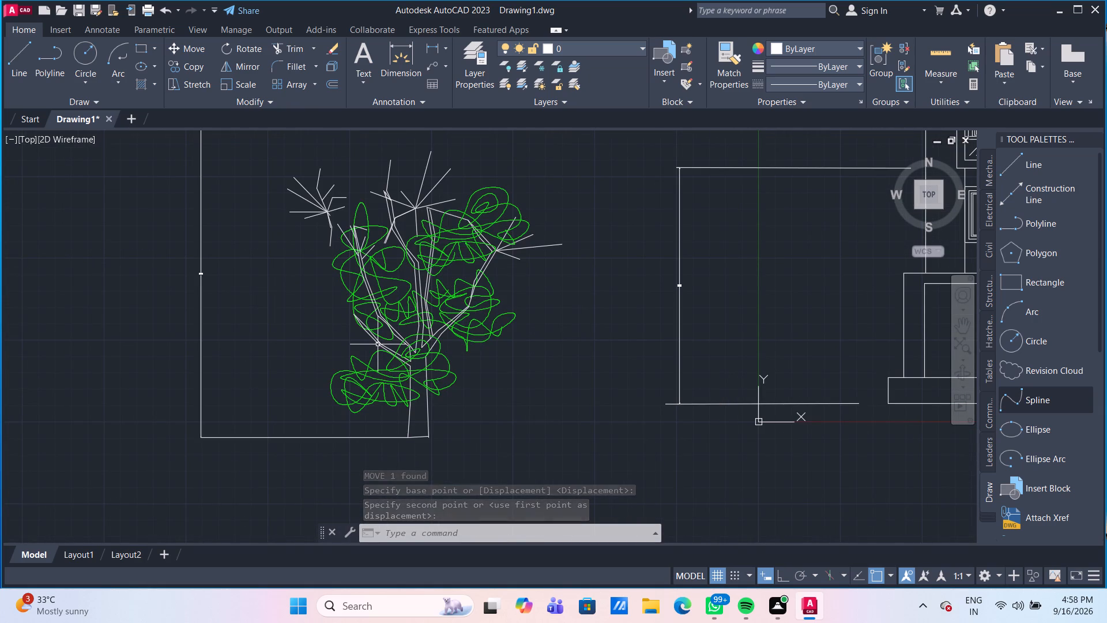
pyautogui.moveTo(378, 344); pyautogui.dragTo(342, 319, button='middle')
pyautogui.scroll(1, 402, 386)
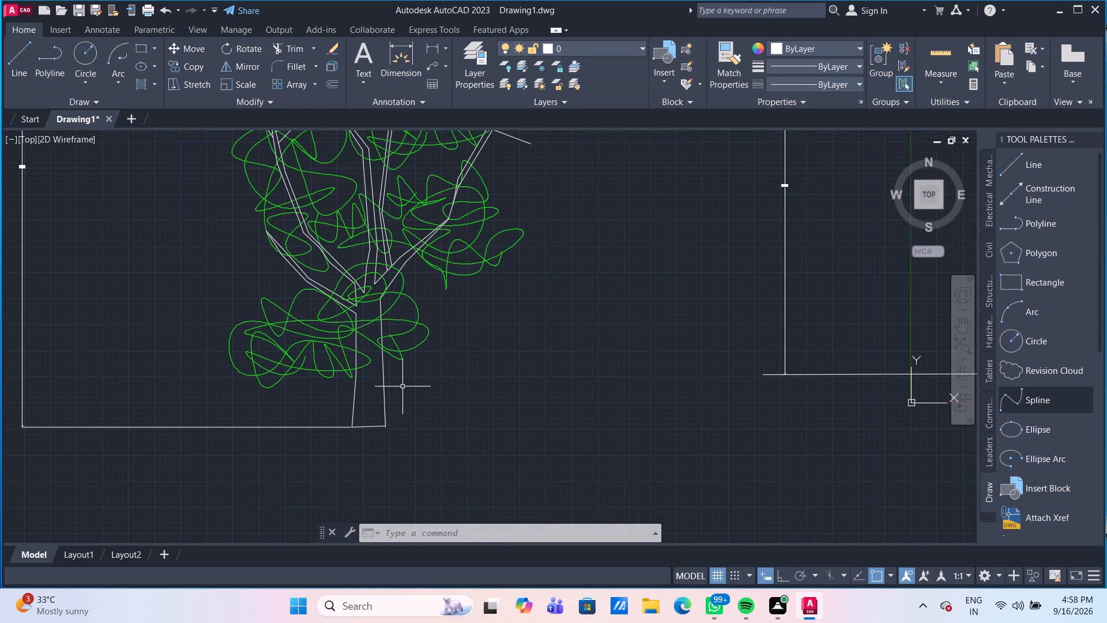
pyautogui.moveTo(402, 386); pyautogui.dragTo(413, 391, button='middle')
pyautogui.click(347, 334)
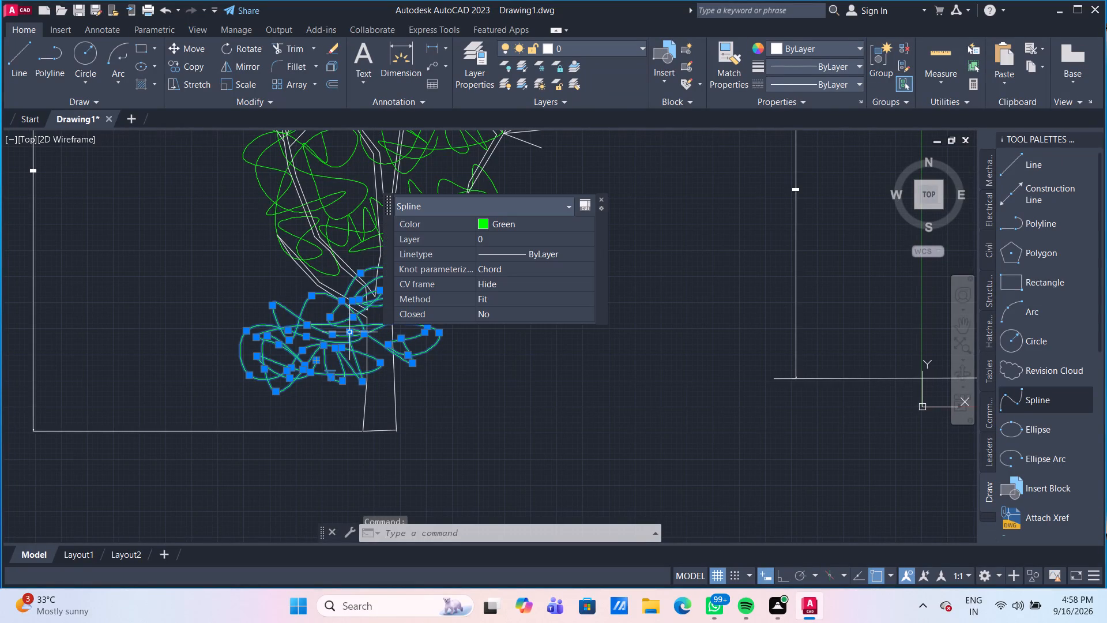
pyautogui.click(250, 374)
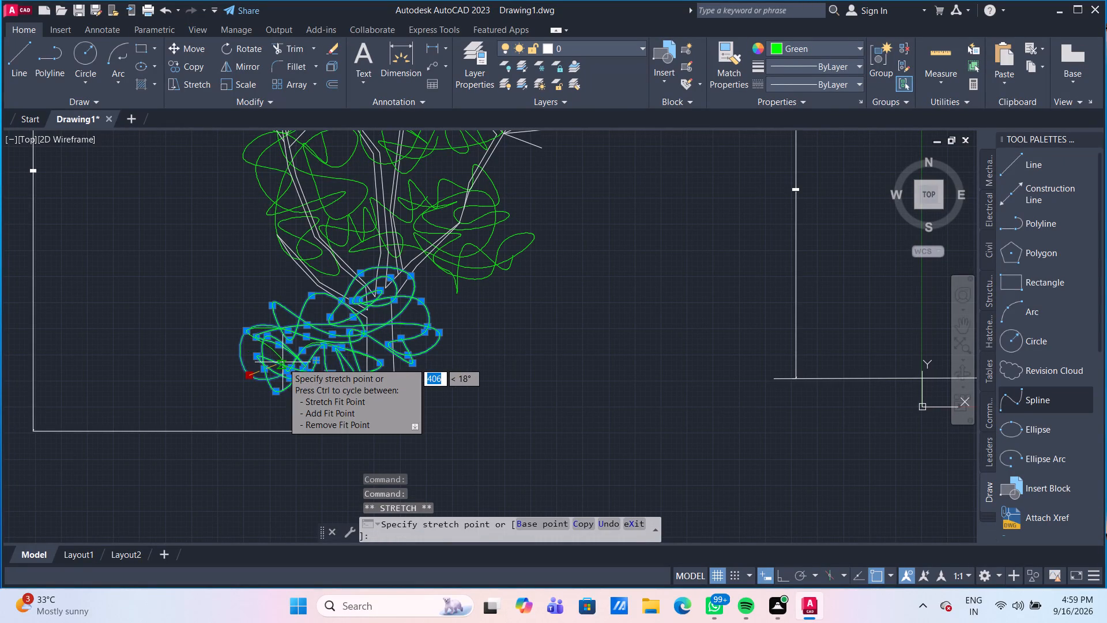
pyautogui.click(283, 362)
# Stretch two fit points on the right edge of the trunk's foliage spline inward toward the trunk to narrow it.
pyautogui.moveTo(348, 370); pyautogui.dragTo(285, 398, button='middle')
pyautogui.scroll(-1, 349, 370)
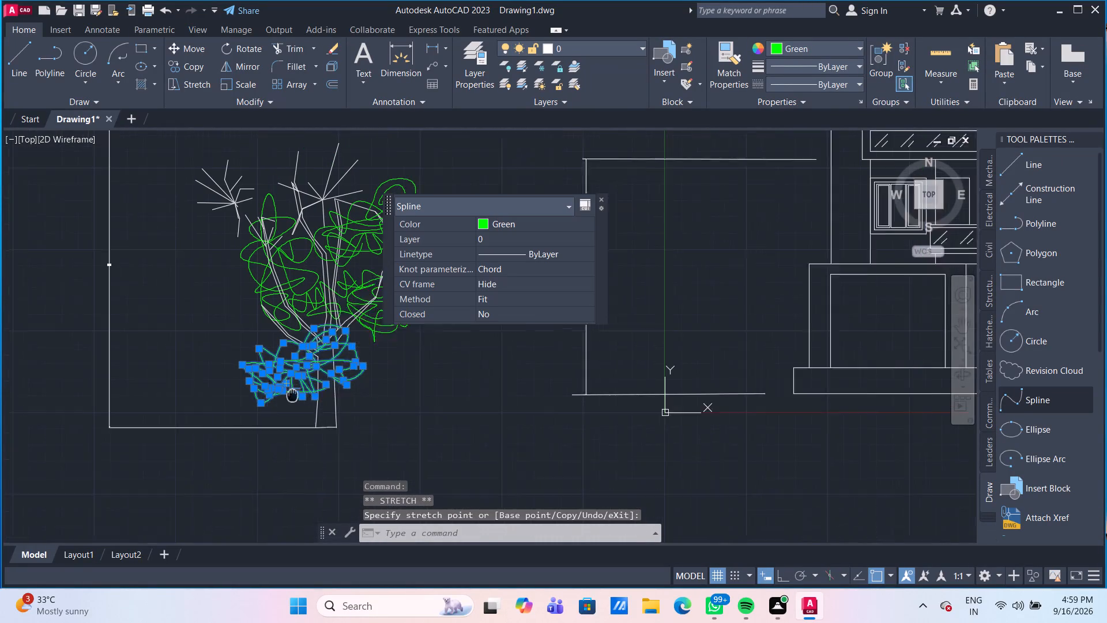
pyautogui.moveTo(285, 398); pyautogui.dragTo(284, 397, button='middle')
pyautogui.scroll(1, 310, 367)
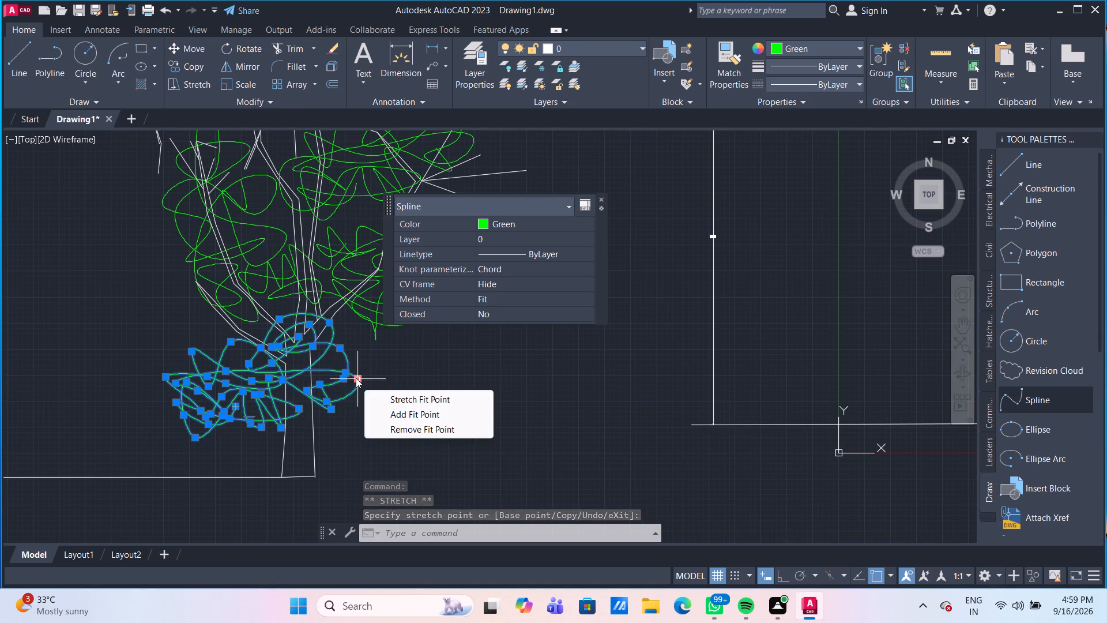
pyautogui.moveTo(356, 378); pyautogui.dragTo(348, 373)
pyautogui.click(311, 363)
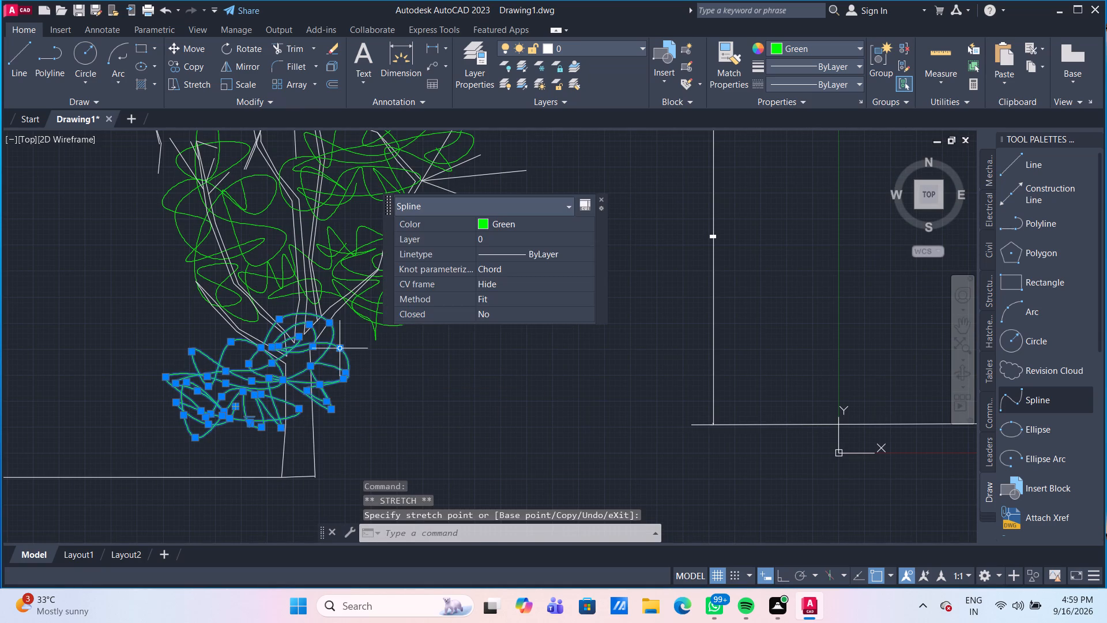
pyautogui.click(342, 347)
pyautogui.click(302, 361)
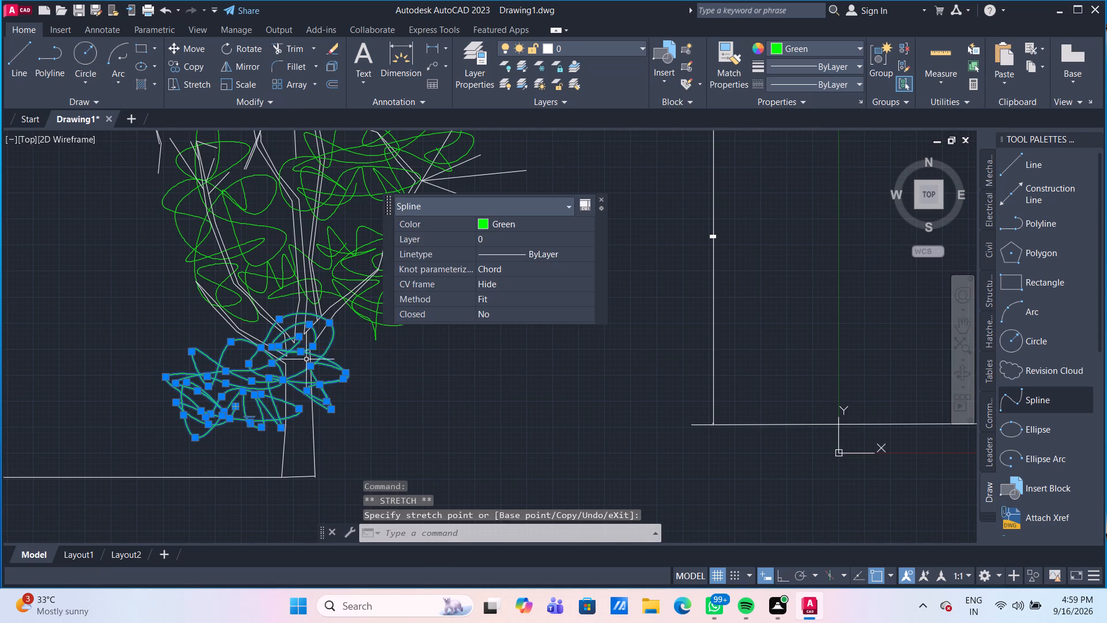
# Stretch the upper right fit point and two right-edge fit points of the trunk's foliage spline inward toward the trunk.
pyautogui.click(329, 322)
pyautogui.click(308, 344)
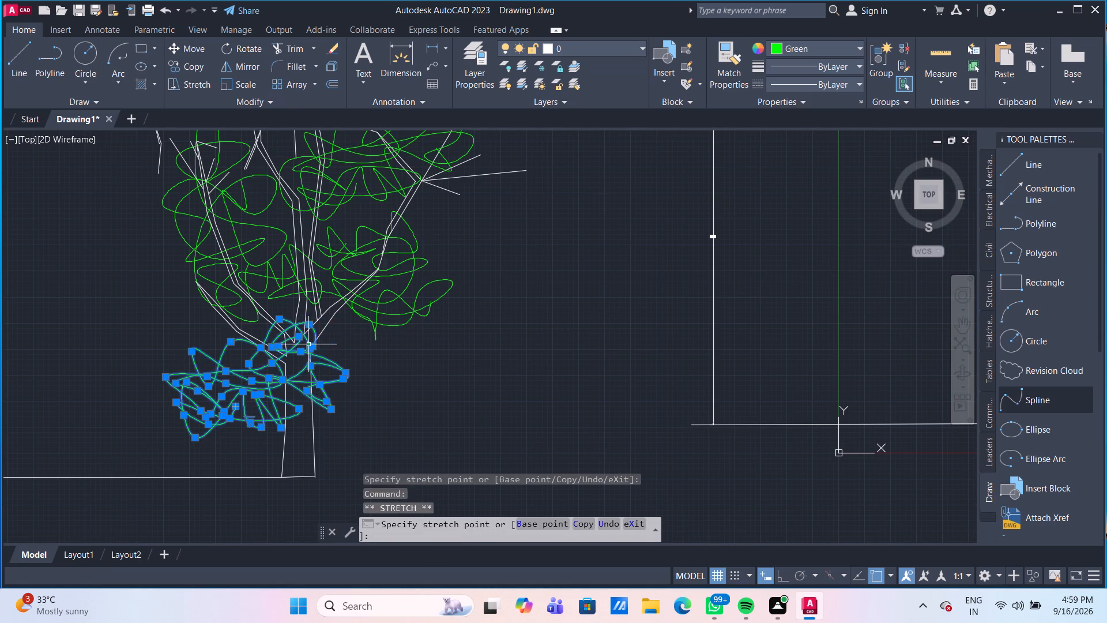
pyautogui.moveTo(349, 369); pyautogui.dragTo(333, 366)
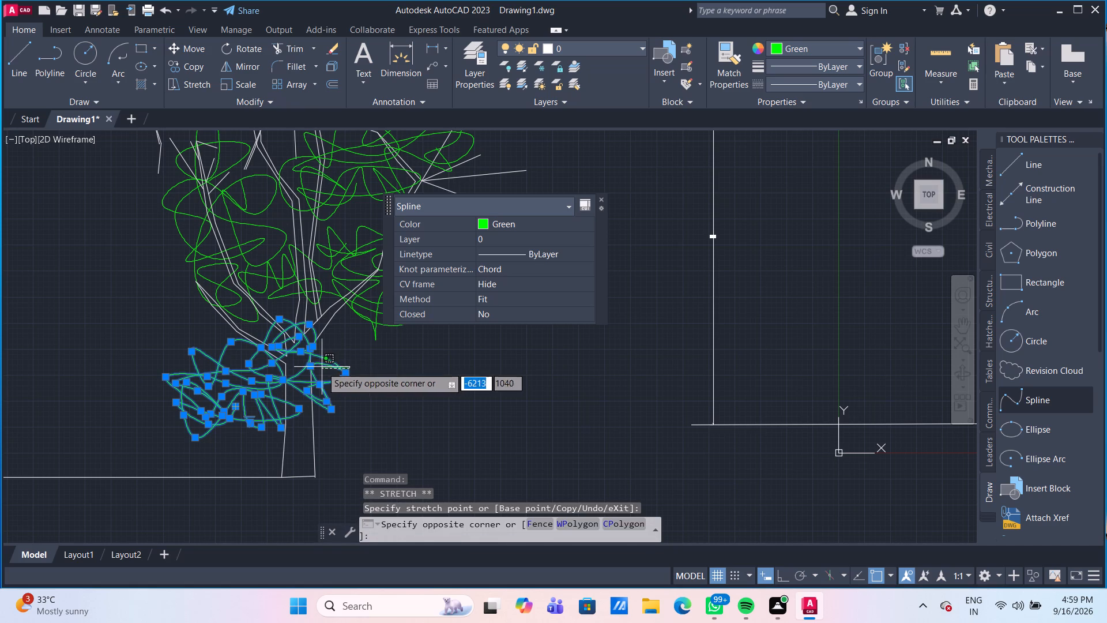
pyautogui.click(321, 367)
pyautogui.click(347, 371)
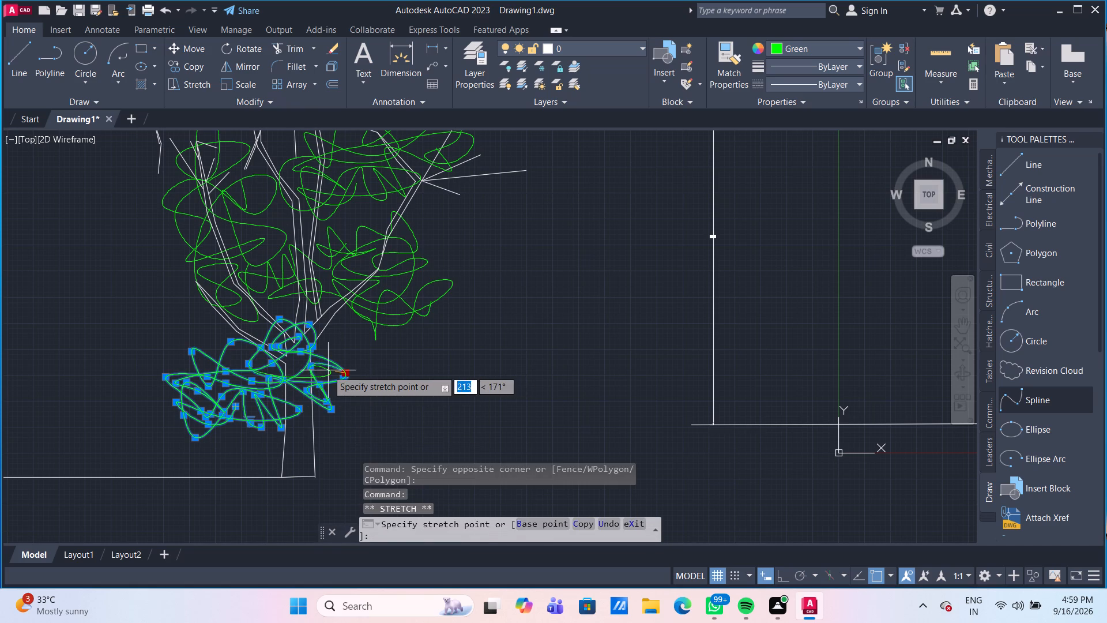
pyautogui.click(327, 370)
pyautogui.moveTo(347, 377); pyautogui.dragTo(334, 380)
pyautogui.click(331, 381)
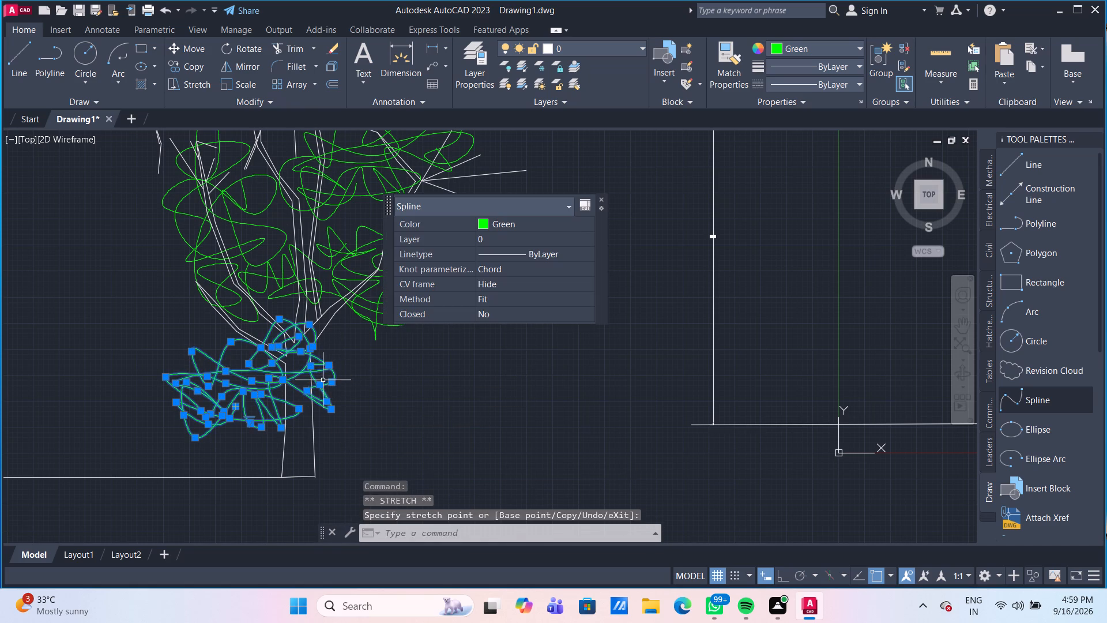
# Stretch three fit points along the lower right edge of the trunk's foliage spline up and inward, then deselect the spline.
pyautogui.click(300, 408)
pyautogui.click(289, 401)
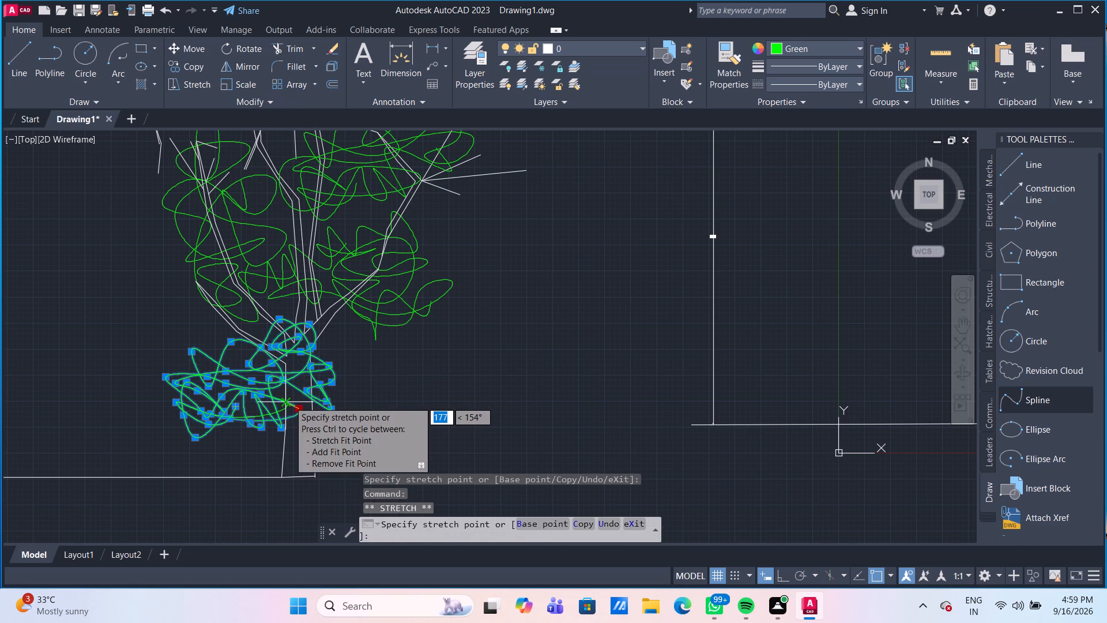
pyautogui.click(283, 426)
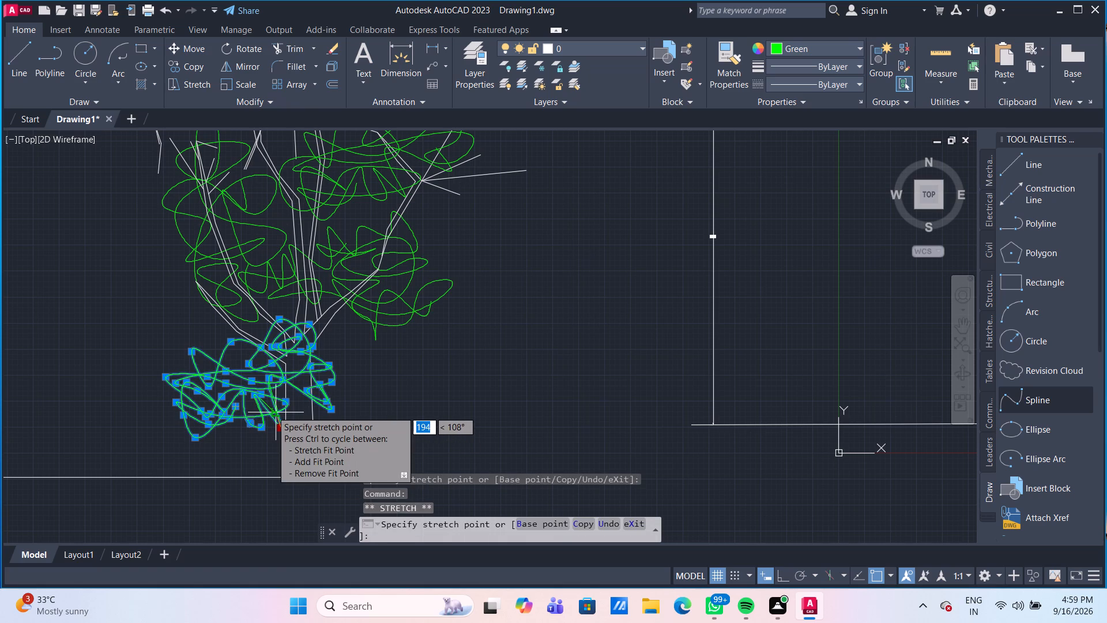
pyautogui.click(272, 411)
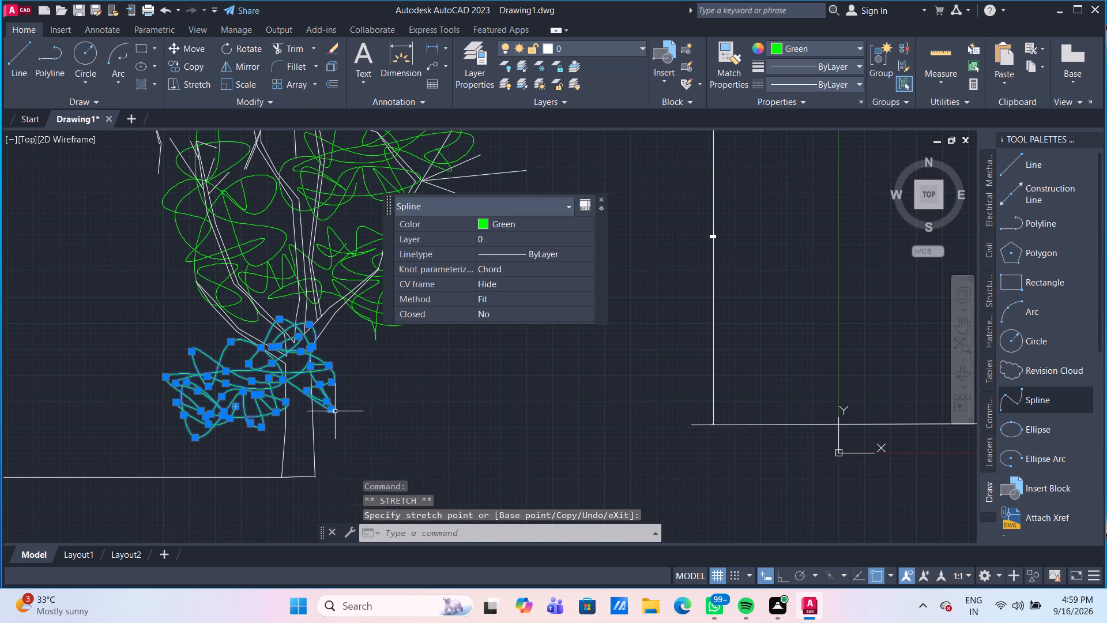
pyautogui.click(332, 412)
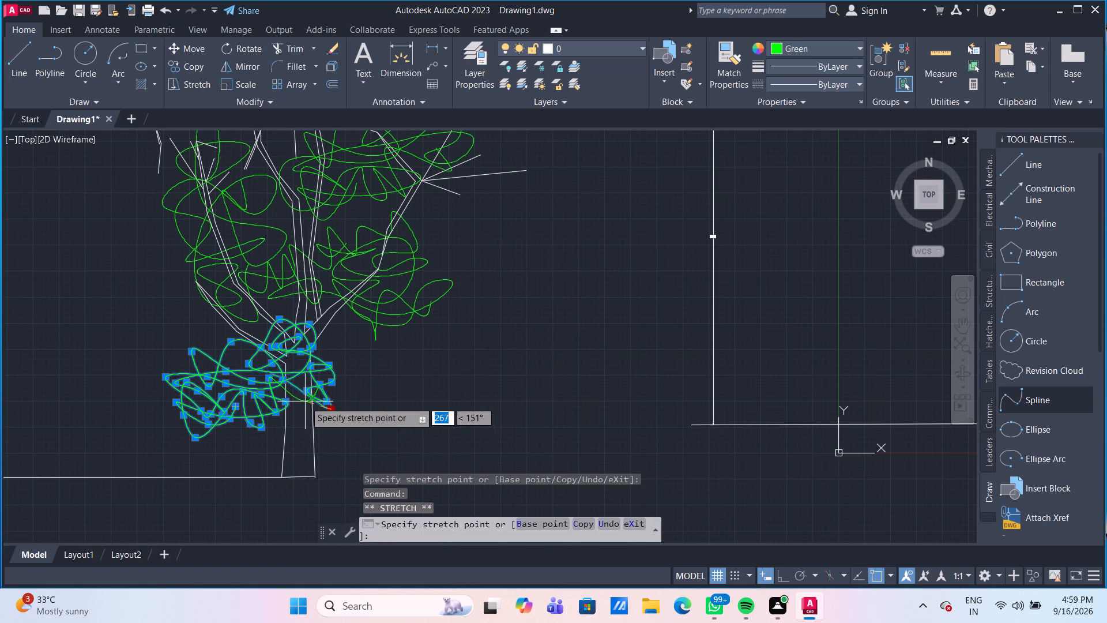
pyautogui.click(305, 401)
pyautogui.scroll(-1, 364, 404)
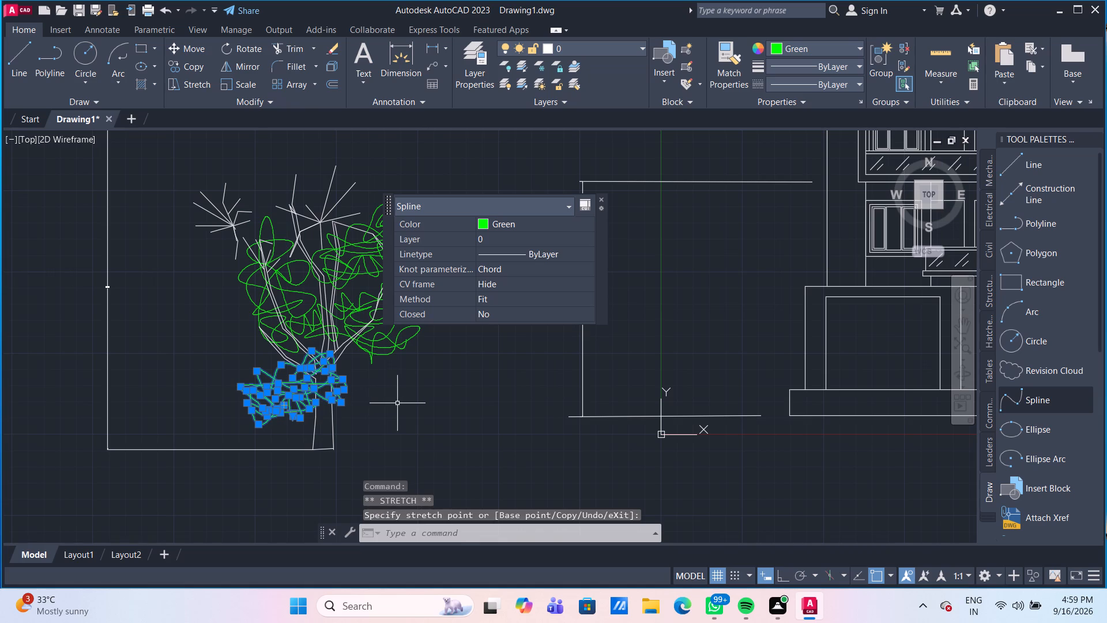
pyautogui.click(399, 403)
pyautogui.press('Escape')
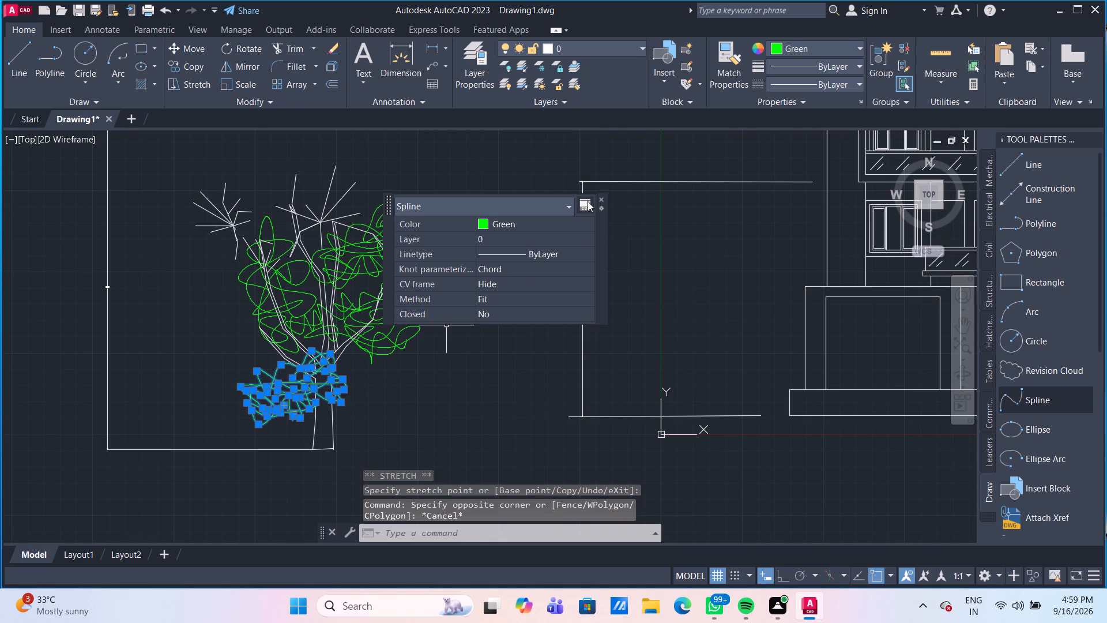
pyautogui.click(600, 199)
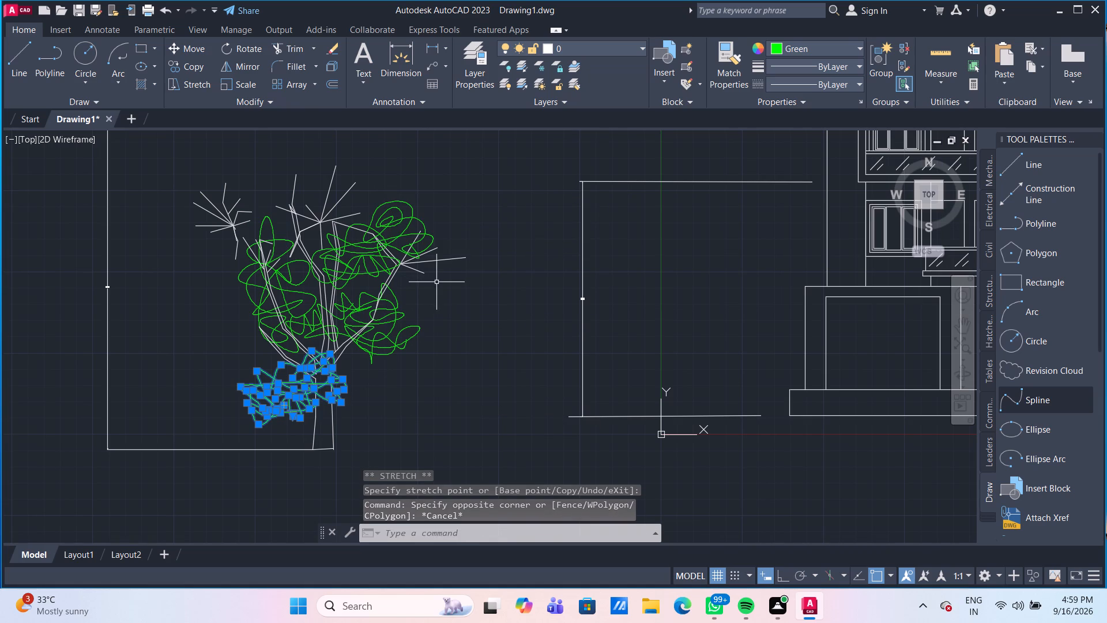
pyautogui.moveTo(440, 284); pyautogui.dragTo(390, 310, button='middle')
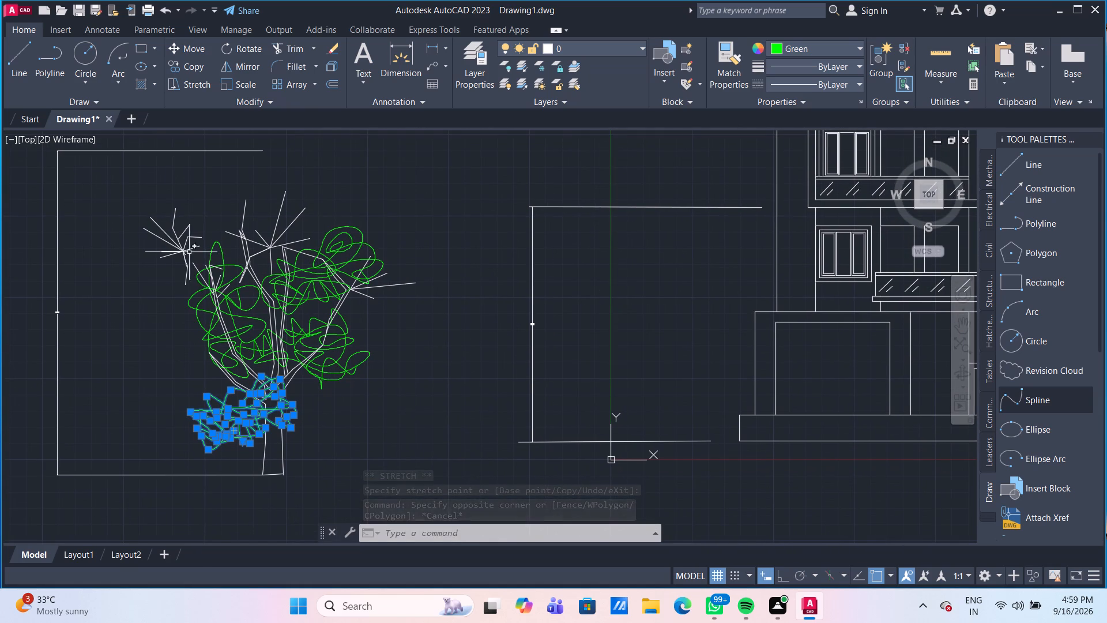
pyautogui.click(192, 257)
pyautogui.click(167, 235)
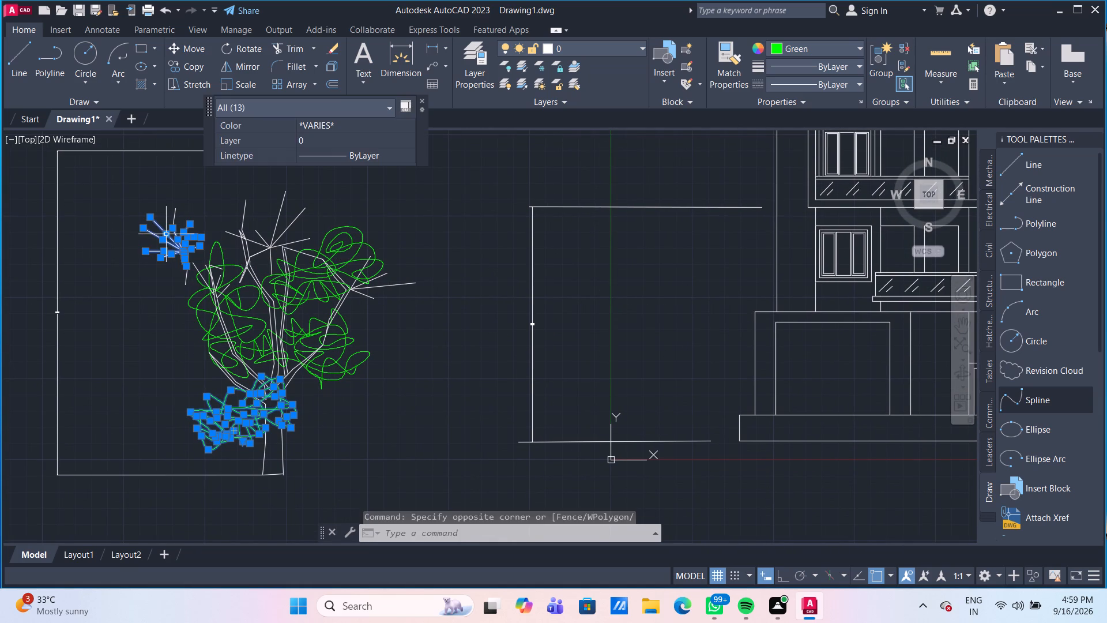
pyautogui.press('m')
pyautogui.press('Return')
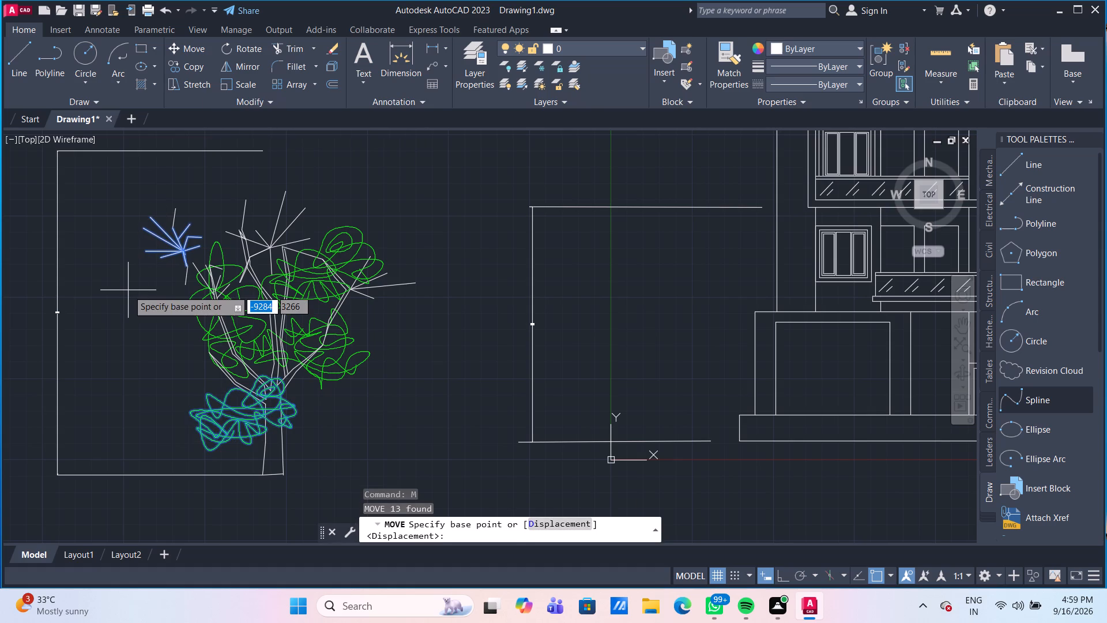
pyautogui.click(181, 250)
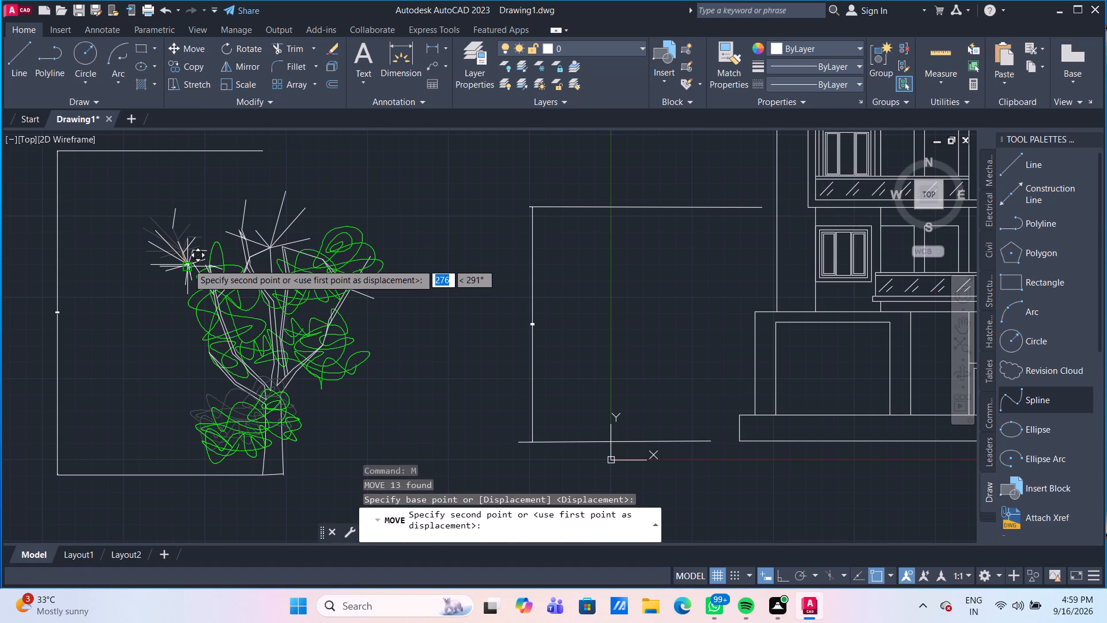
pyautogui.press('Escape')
# Move the main lines of the upper left twig cluster about 1990 units down and right onto the left-hand branches.
pyautogui.moveTo(190, 256); pyautogui.dragTo(183, 253)
pyautogui.click(171, 240)
pyautogui.press('m')
pyautogui.press('Return')
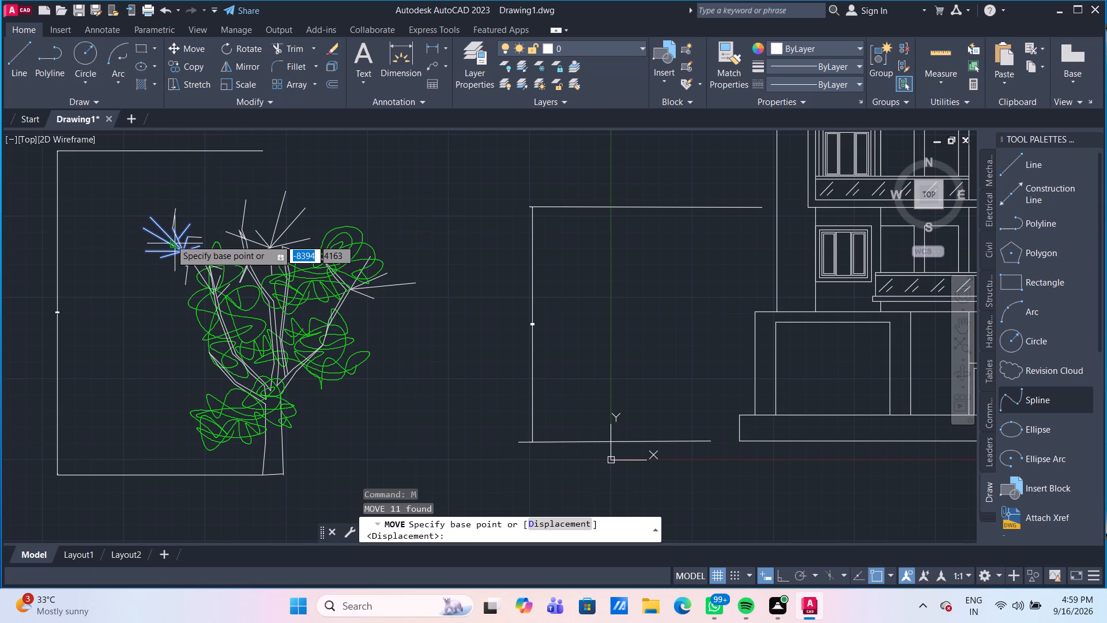
pyautogui.click(178, 242)
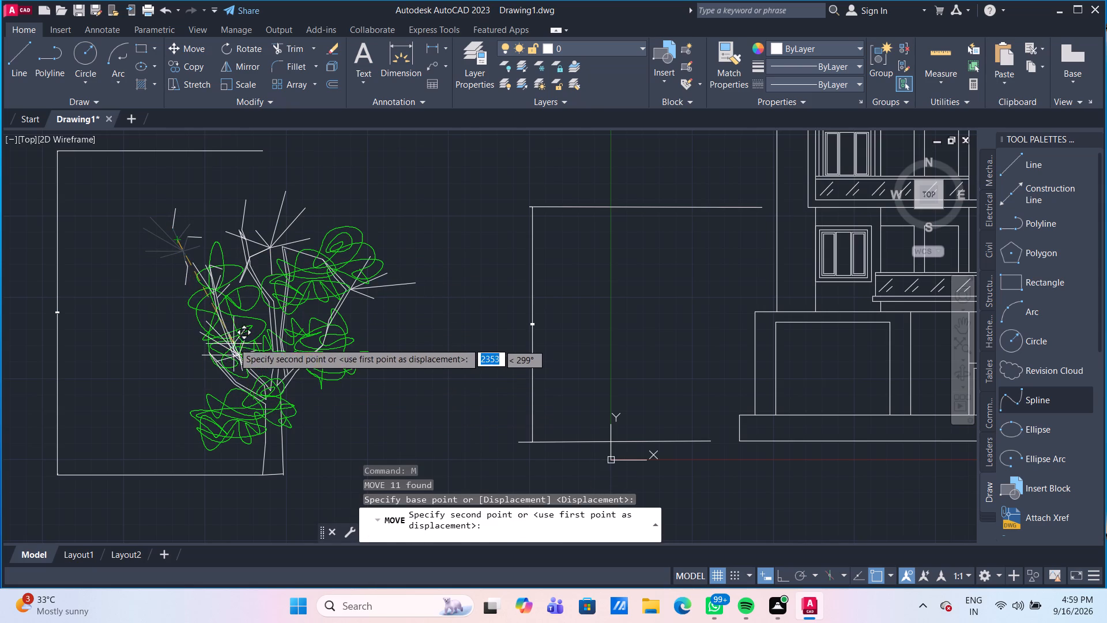
pyautogui.scroll(2, 244, 348)
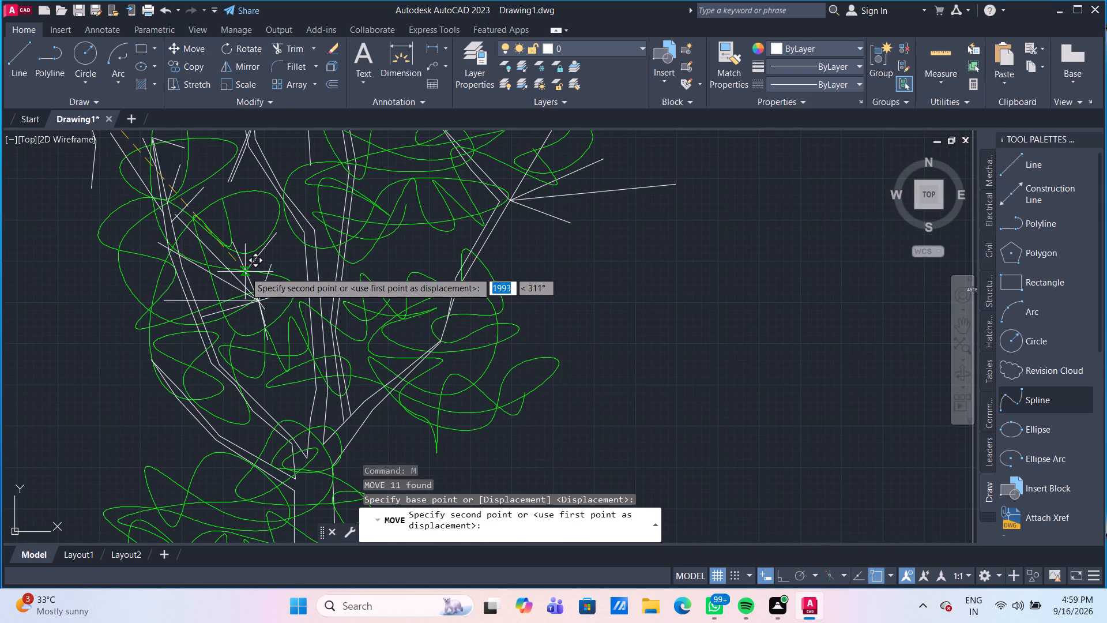
pyautogui.click(245, 272)
pyautogui.scroll(-2, 321, 316)
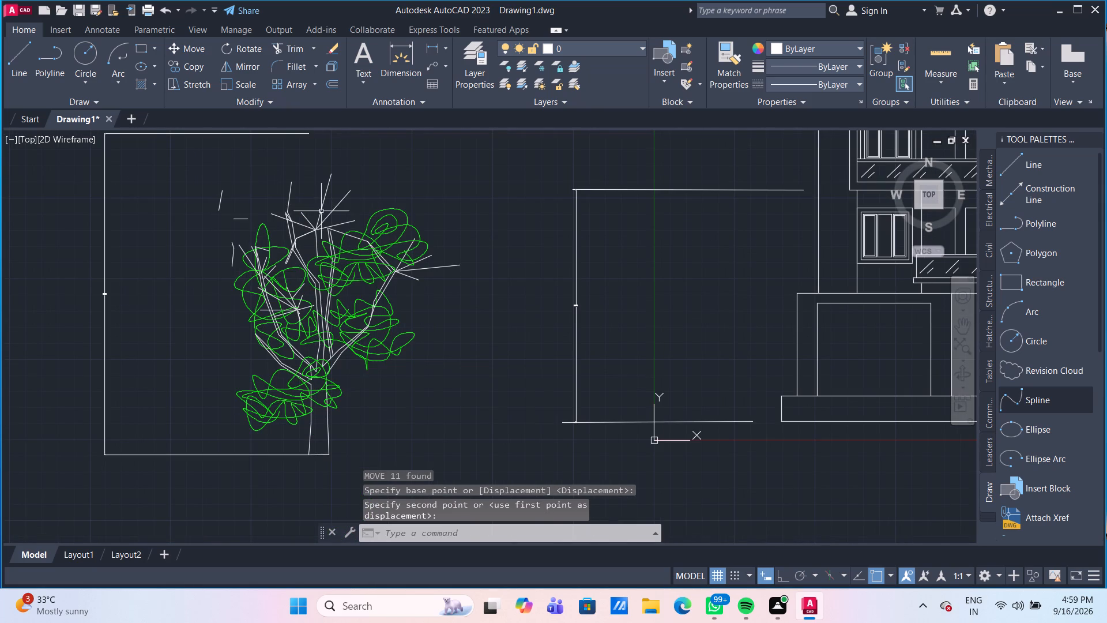
# Move the twig cluster at the top centre of the tree down onto the central branches, among the foliage.
pyautogui.scroll(1, 325, 232)
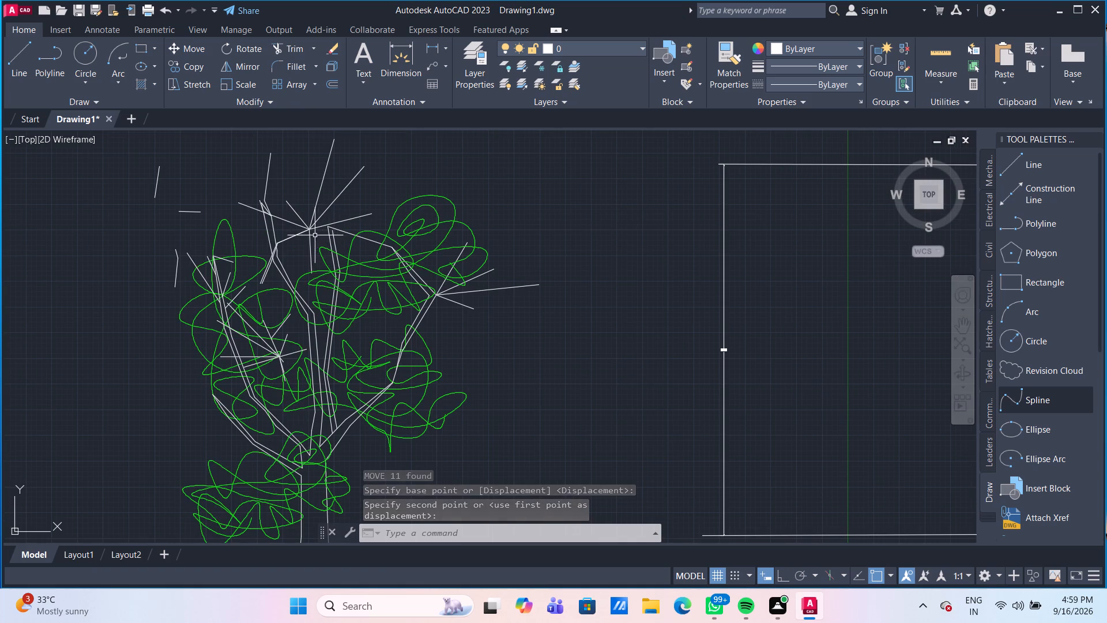
pyautogui.click(315, 235)
pyautogui.click(301, 211)
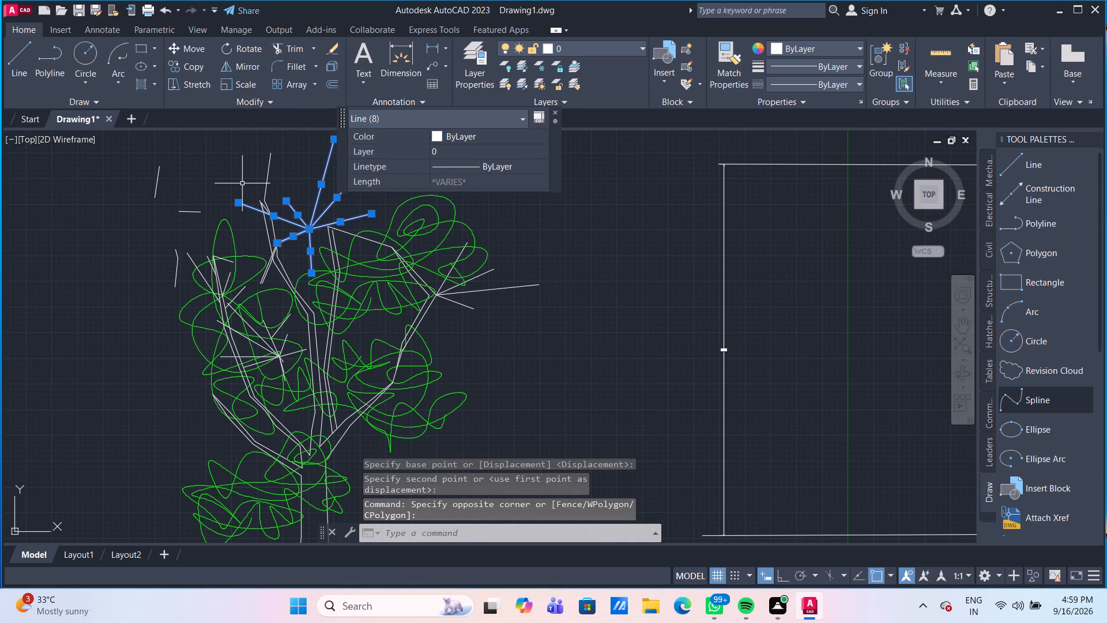
pyautogui.press('m')
pyautogui.press('Return')
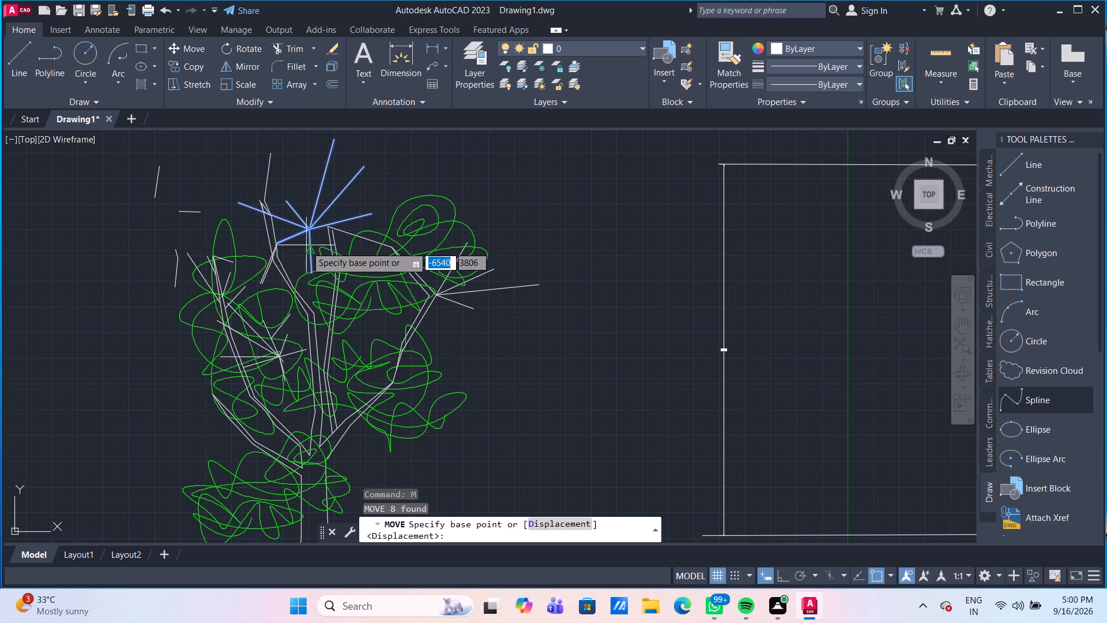
pyautogui.click(309, 227)
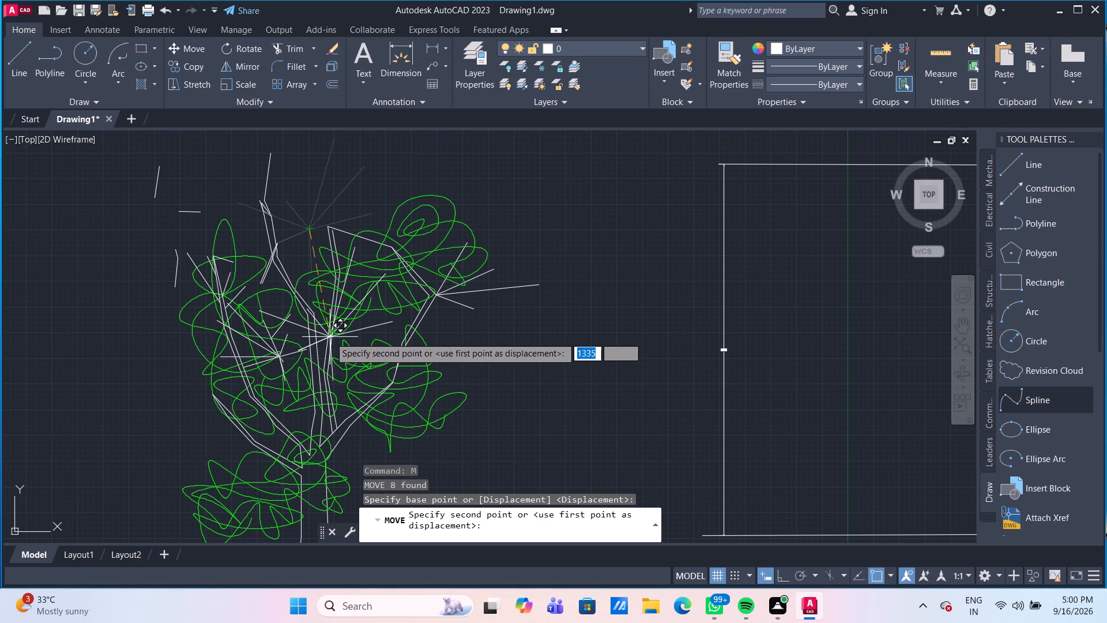
pyautogui.click(330, 337)
pyautogui.press('Escape')
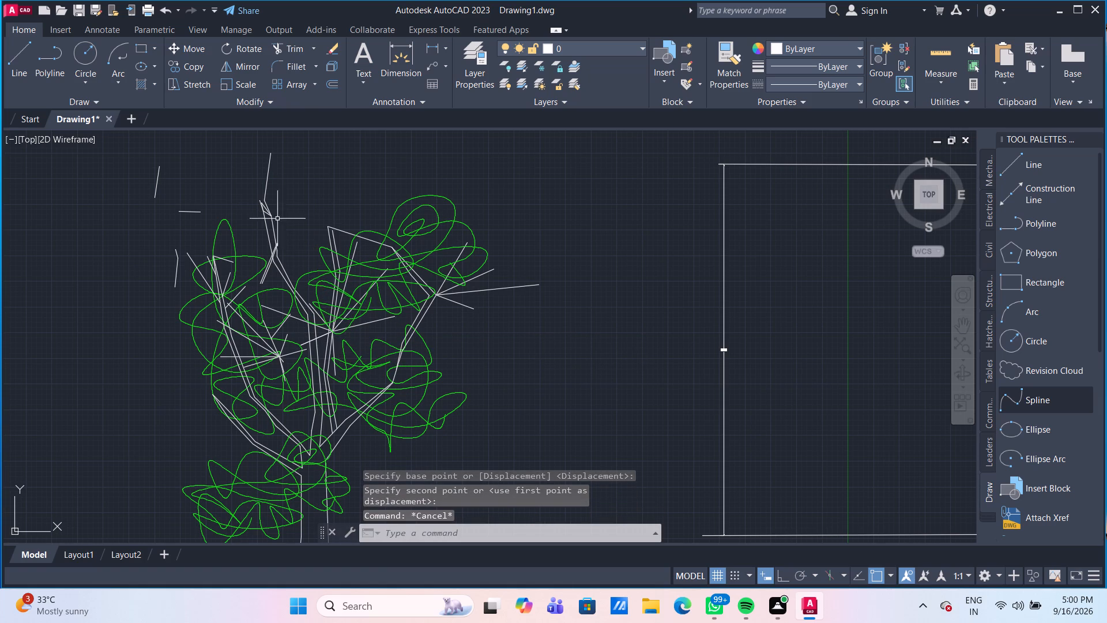
# Erase the group of short lines forming the uppermost tip of the middle-left branch.
pyautogui.click(298, 249)
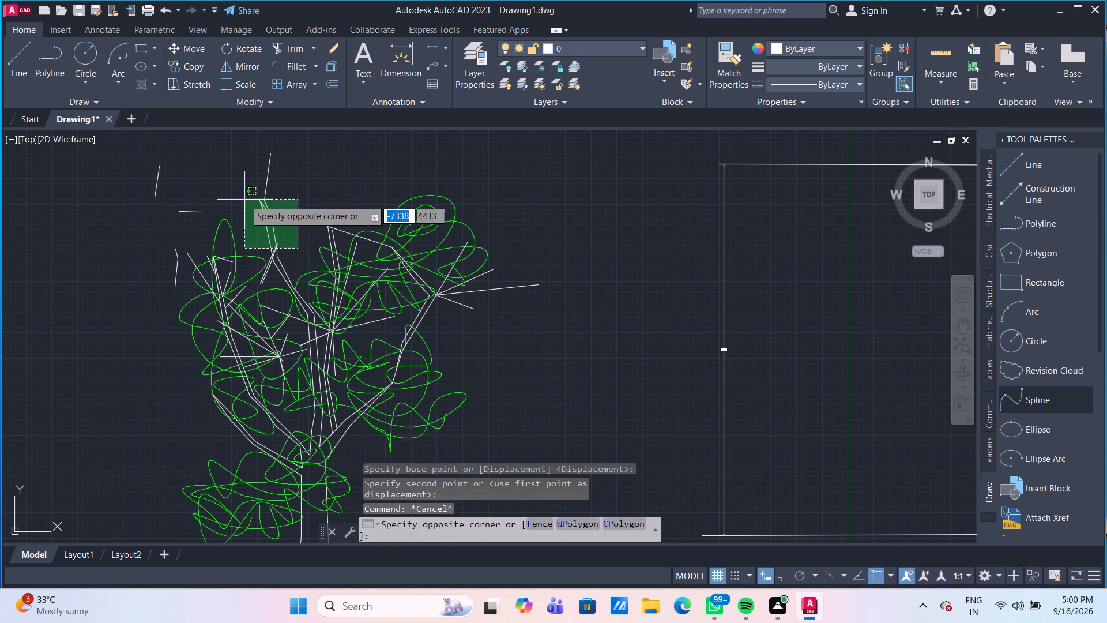
pyautogui.click(244, 200)
pyautogui.press('Delete')
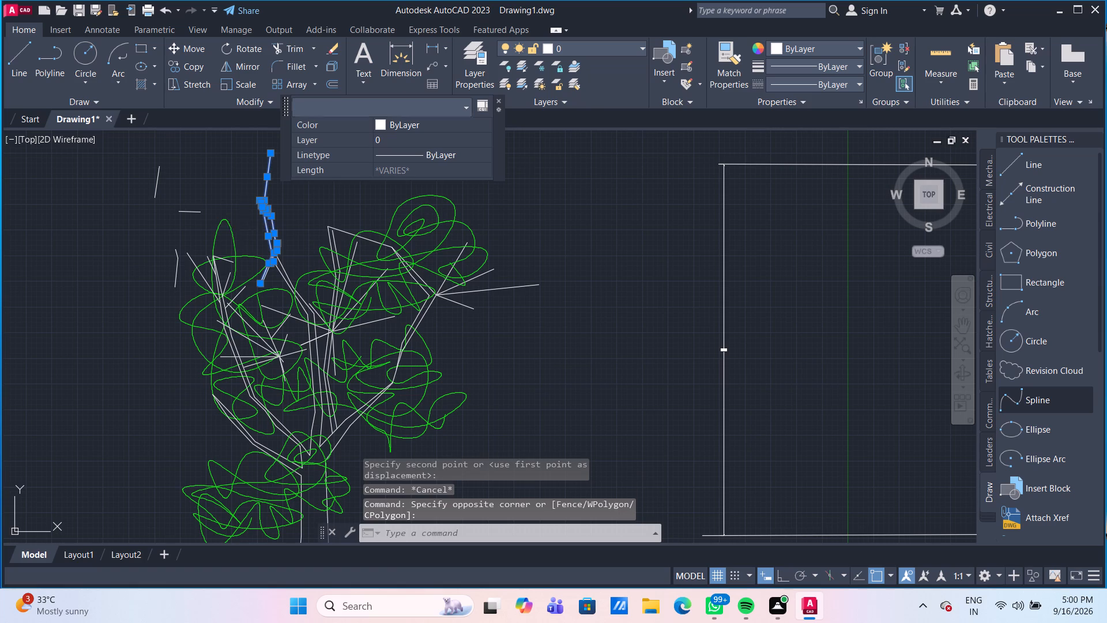
# Erase the stray twig lines left outside the foliage at the tree's upper left.
pyautogui.click(191, 232)
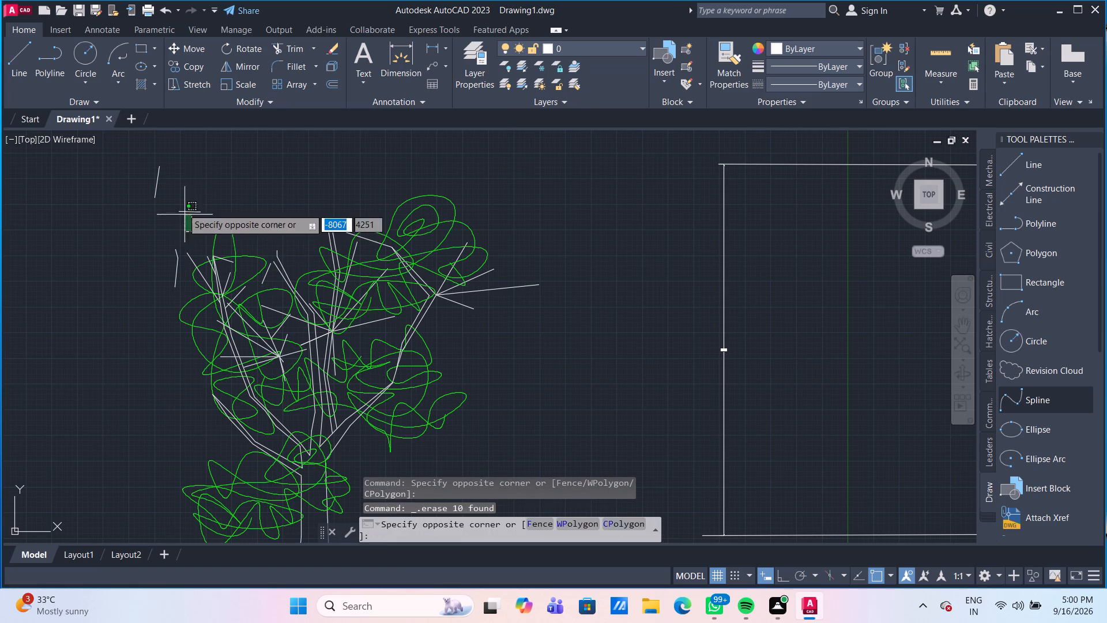
pyautogui.click(141, 167)
pyautogui.press('Delete')
pyautogui.click(194, 258)
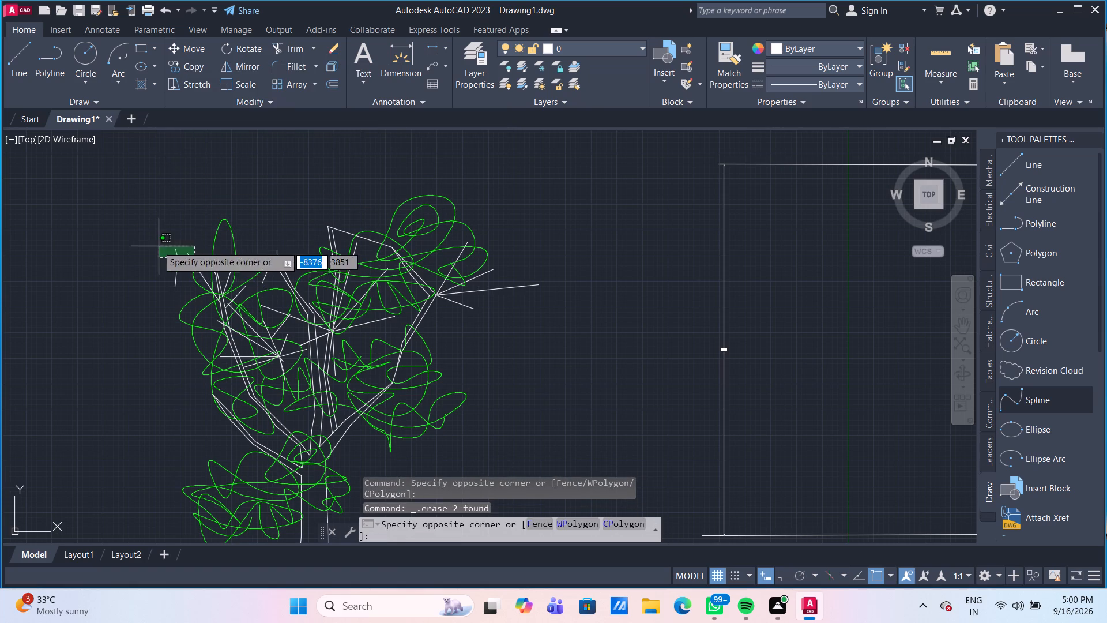
pyautogui.click(157, 245)
pyautogui.press('Delete')
pyautogui.moveTo(182, 272); pyautogui.dragTo(175, 269)
pyautogui.click(162, 261)
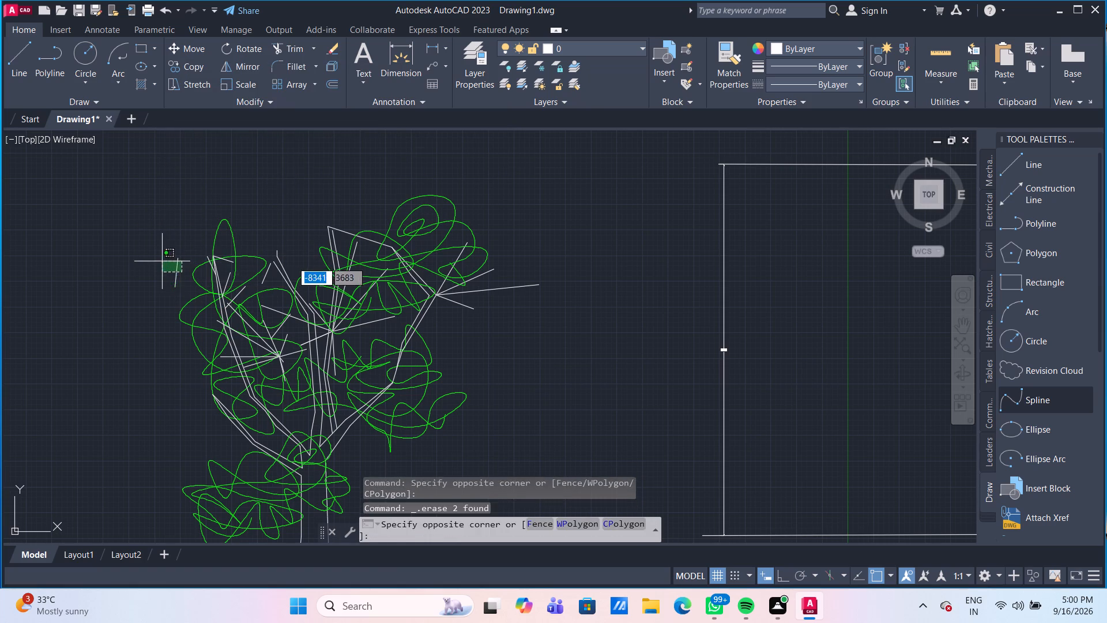
pyautogui.press('Delete')
# Erase the upper branch lines and short twigs inside the tall foliage loop at the top of the leftmost branch.
pyautogui.scroll(2, 227, 261)
pyautogui.moveTo(209, 287); pyautogui.dragTo(213, 292)
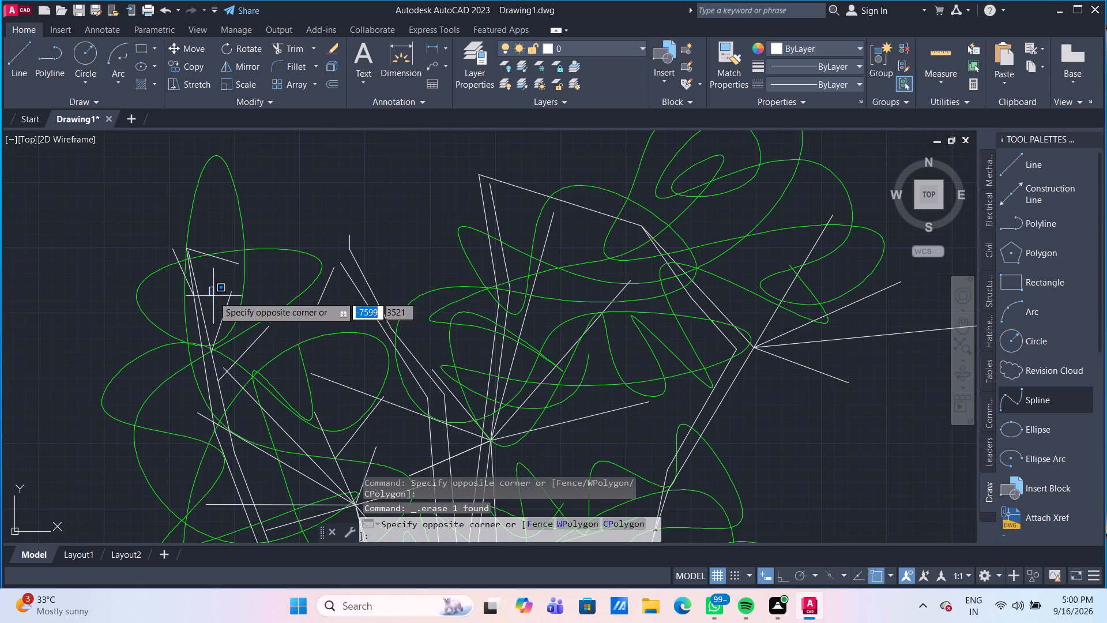
pyautogui.scroll(2, 184, 284)
pyautogui.click(184, 283)
pyautogui.press('Delete')
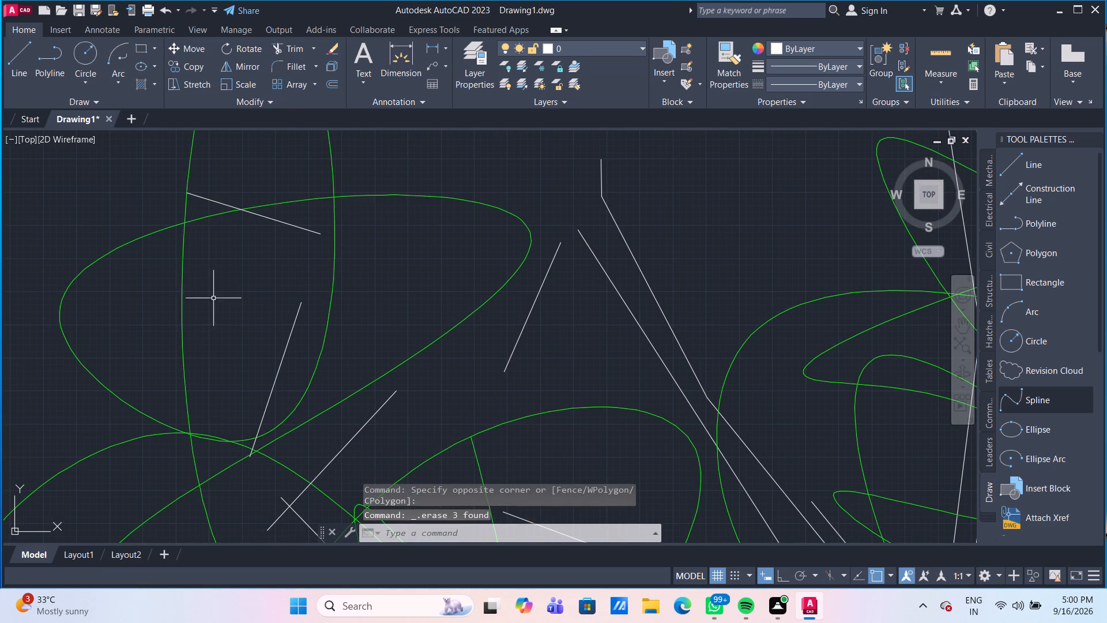
pyautogui.scroll(-1, 215, 302)
pyautogui.moveTo(273, 317); pyautogui.dragTo(263, 294)
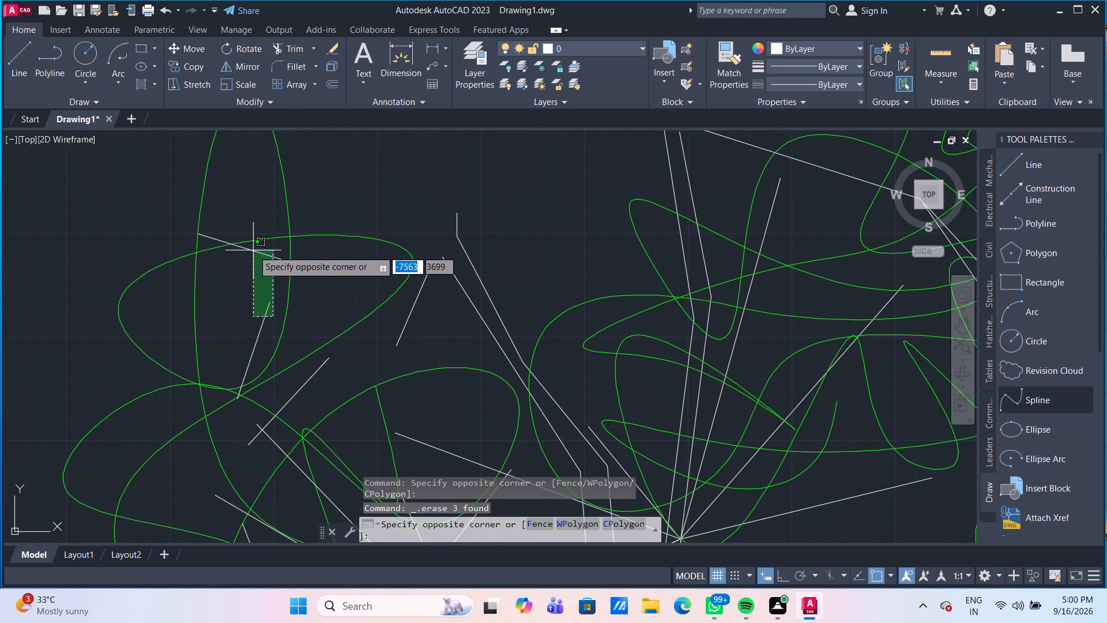
pyautogui.click(253, 250)
pyautogui.press('Delete')
pyautogui.scroll(-2, 277, 293)
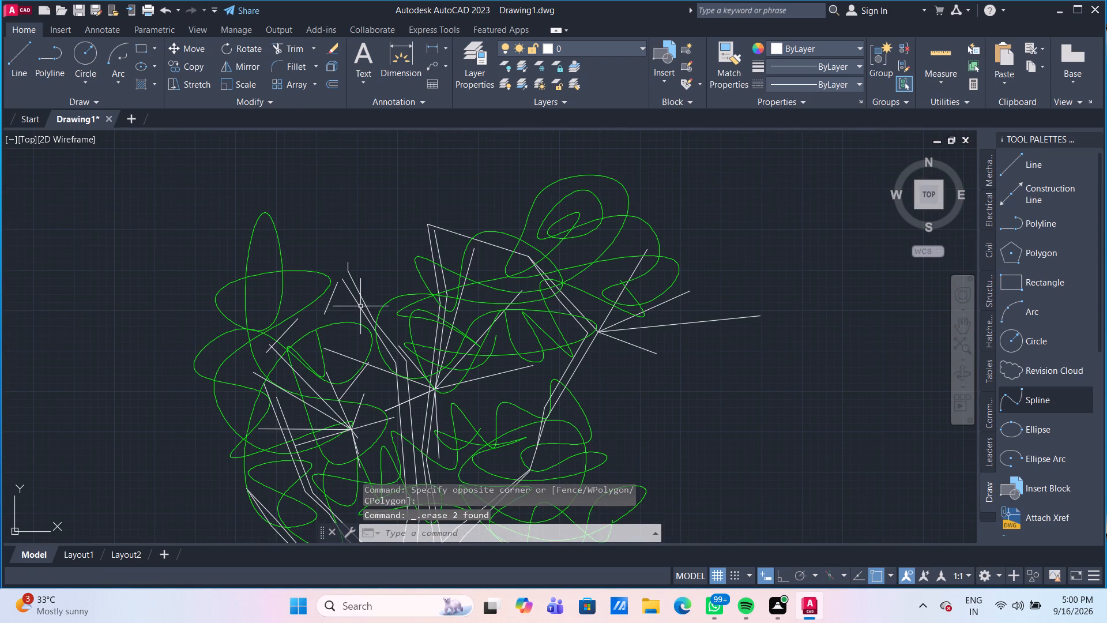
# Erase the remaining branch-tip lines above the middle-left branch and the short stray twig at the left foliage.
pyautogui.moveTo(373, 298); pyautogui.dragTo(347, 291)
pyautogui.click(332, 293)
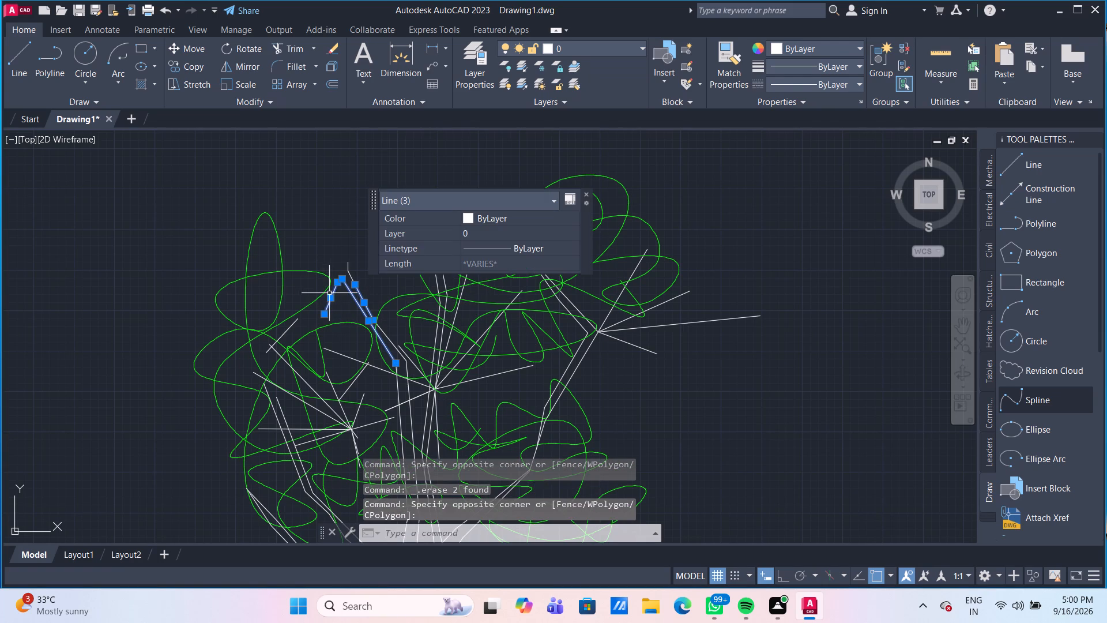
pyautogui.press('Delete')
pyautogui.moveTo(366, 289); pyautogui.dragTo(359, 282)
pyautogui.click(341, 259)
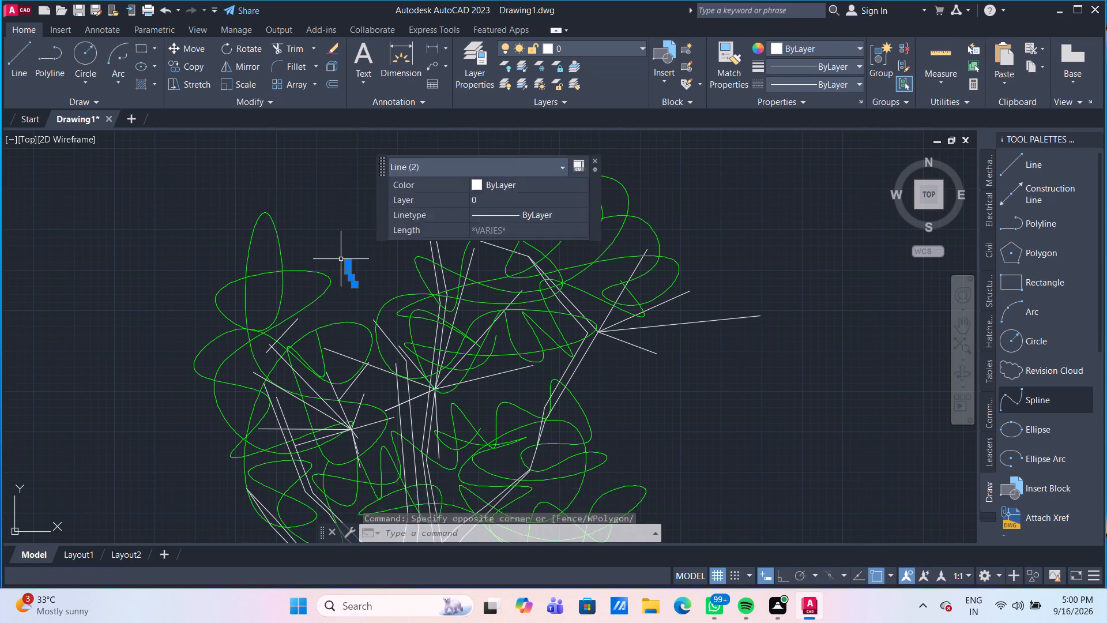
pyautogui.press('Delete')
pyautogui.moveTo(303, 333); pyautogui.dragTo(294, 328)
pyautogui.click(285, 323)
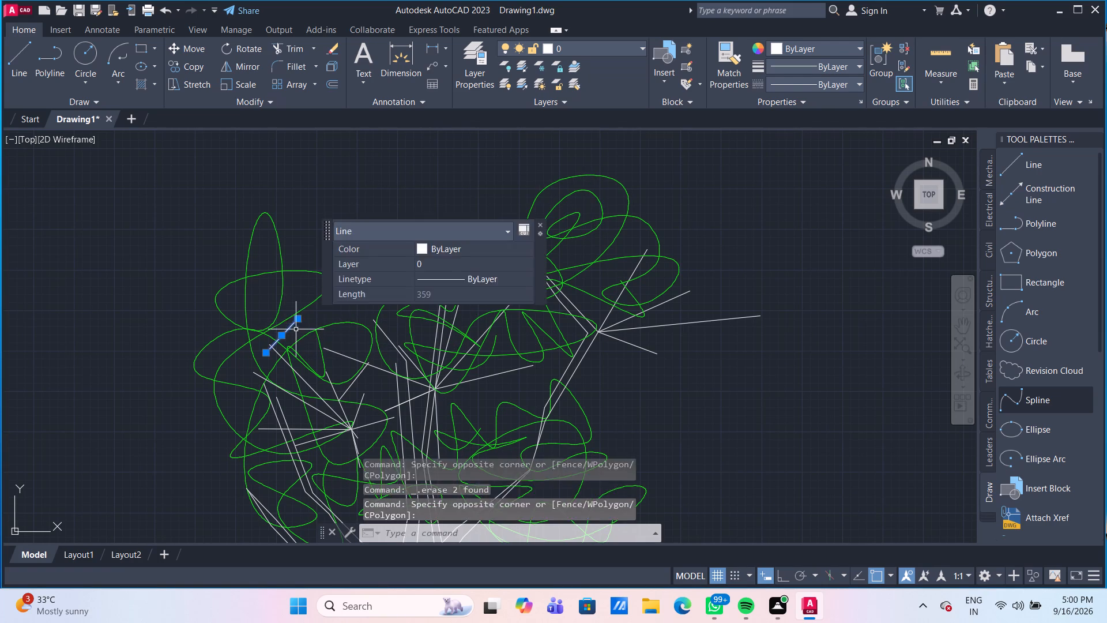
pyautogui.press('Delete')
# Erase the lines forming the peaked tip of the central branch above the foliage.
pyautogui.click(447, 252)
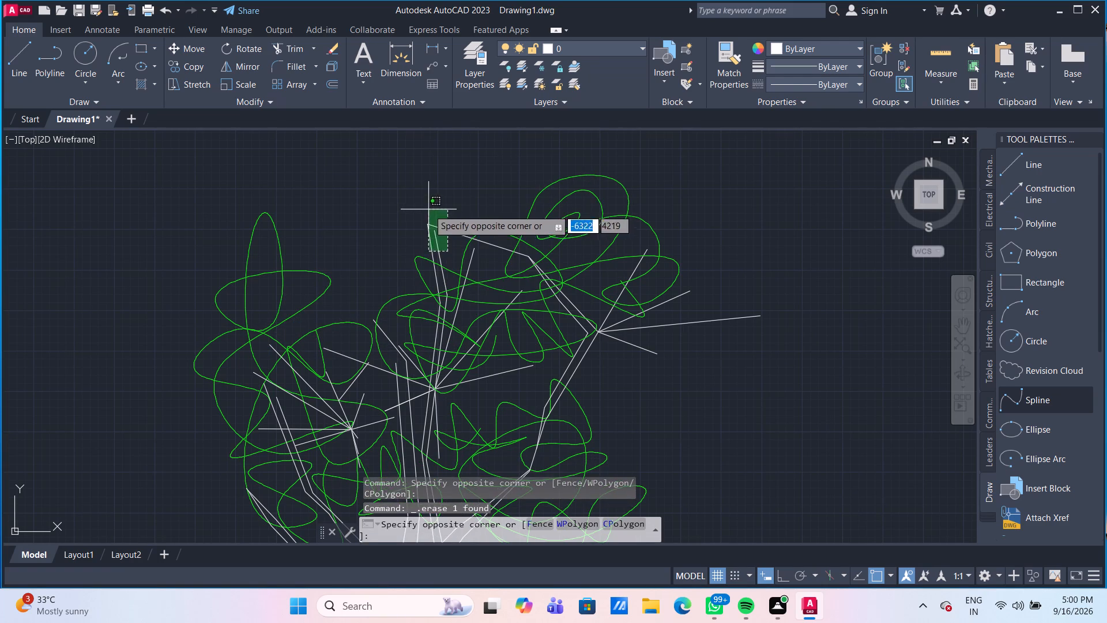
pyautogui.click(428, 209)
pyautogui.press('Delete')
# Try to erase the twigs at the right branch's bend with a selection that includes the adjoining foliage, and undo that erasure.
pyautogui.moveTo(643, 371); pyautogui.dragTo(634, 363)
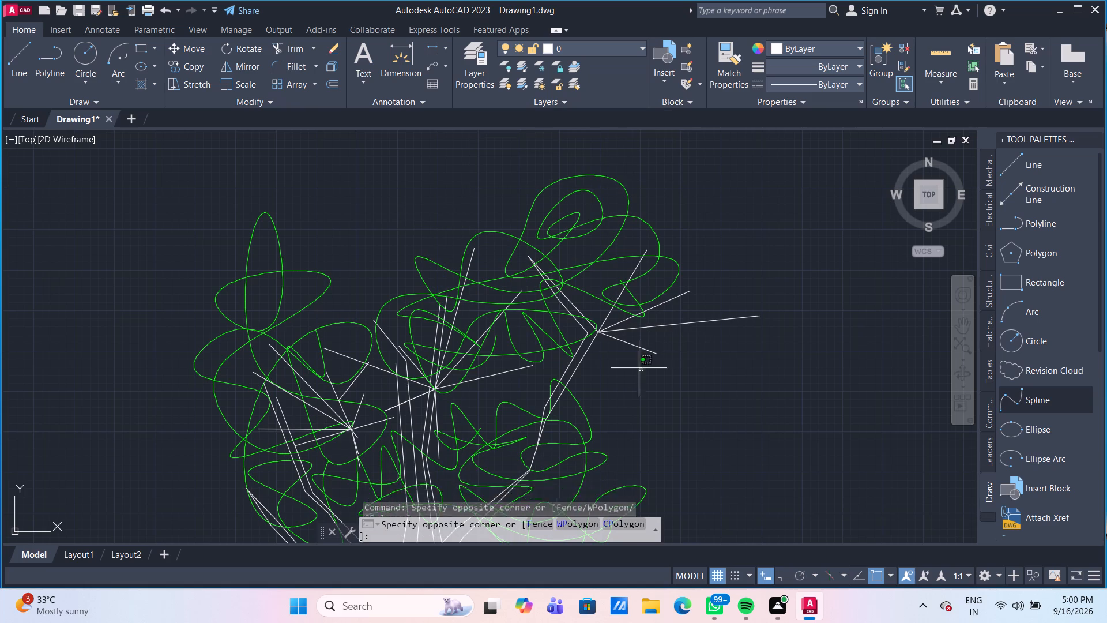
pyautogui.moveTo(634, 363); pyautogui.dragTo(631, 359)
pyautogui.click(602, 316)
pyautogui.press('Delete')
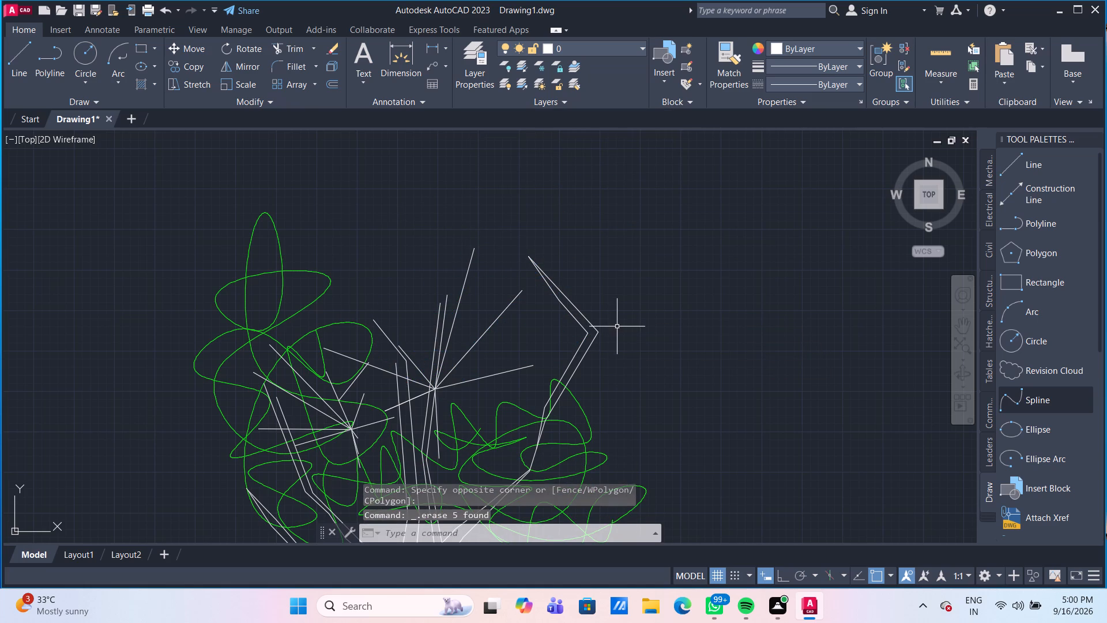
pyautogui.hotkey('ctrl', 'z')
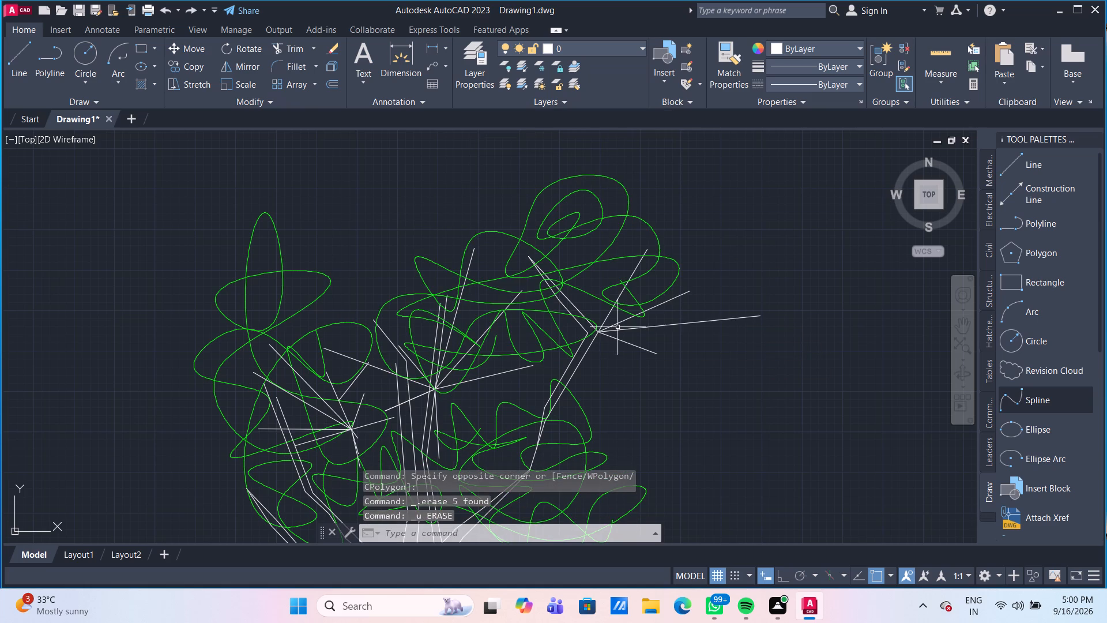
# Erase only the four twig lines fanning out from the right branch's bend, keeping the green foliage.
pyautogui.click(631, 367)
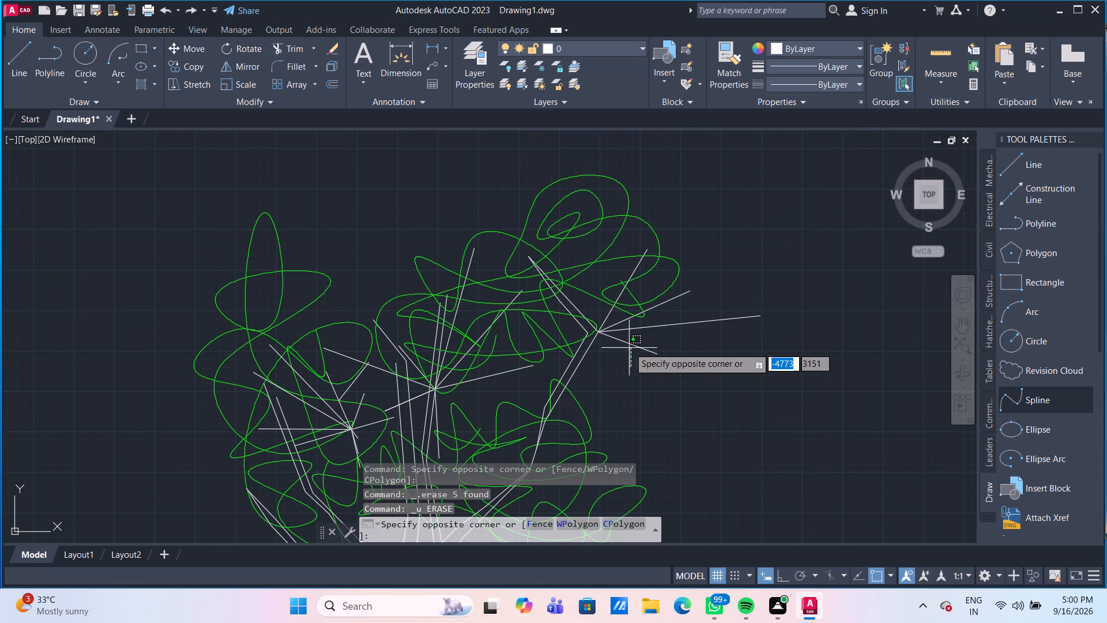
pyautogui.click(603, 317)
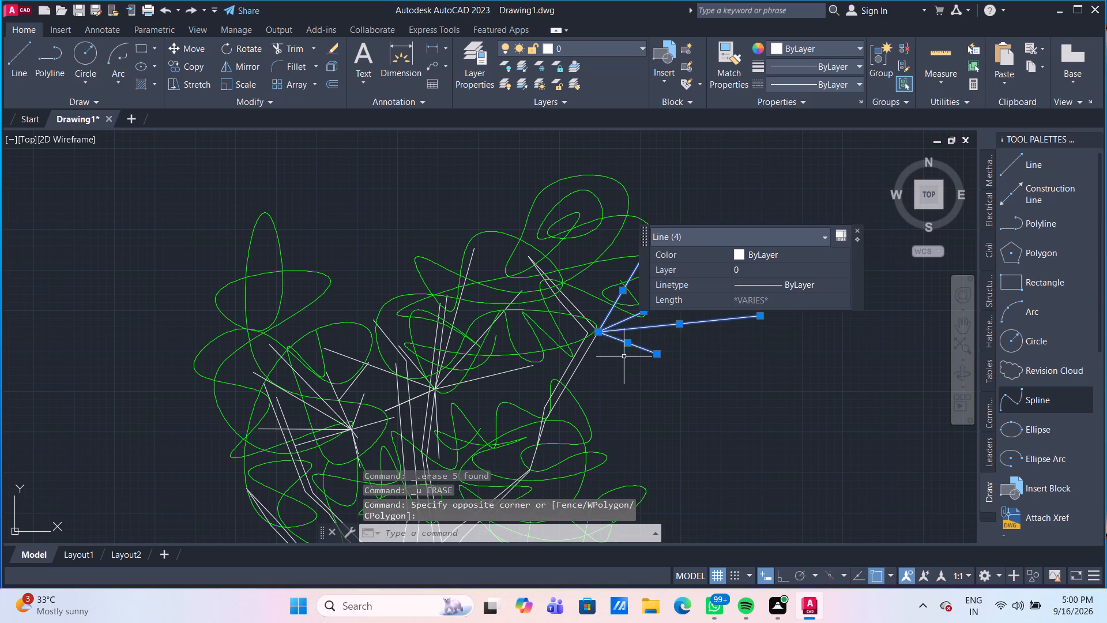
pyautogui.press('Delete')
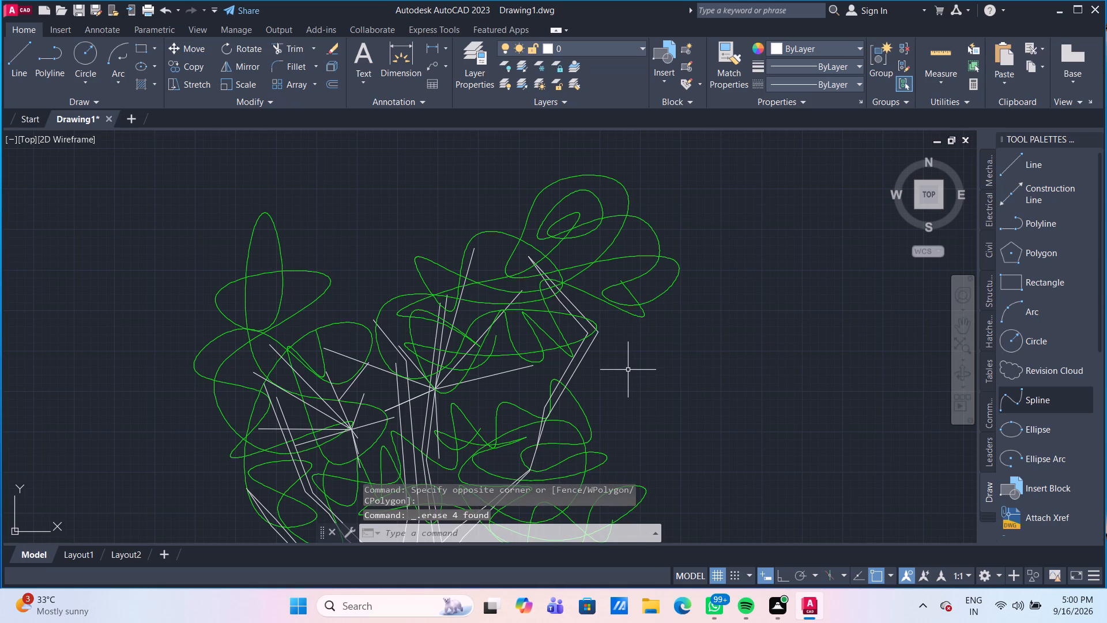
# Erase the long twigs reaching right and upper left from the central twig cluster, plus the short twig above the left cluster.
pyautogui.click(494, 374)
pyautogui.press('Delete')
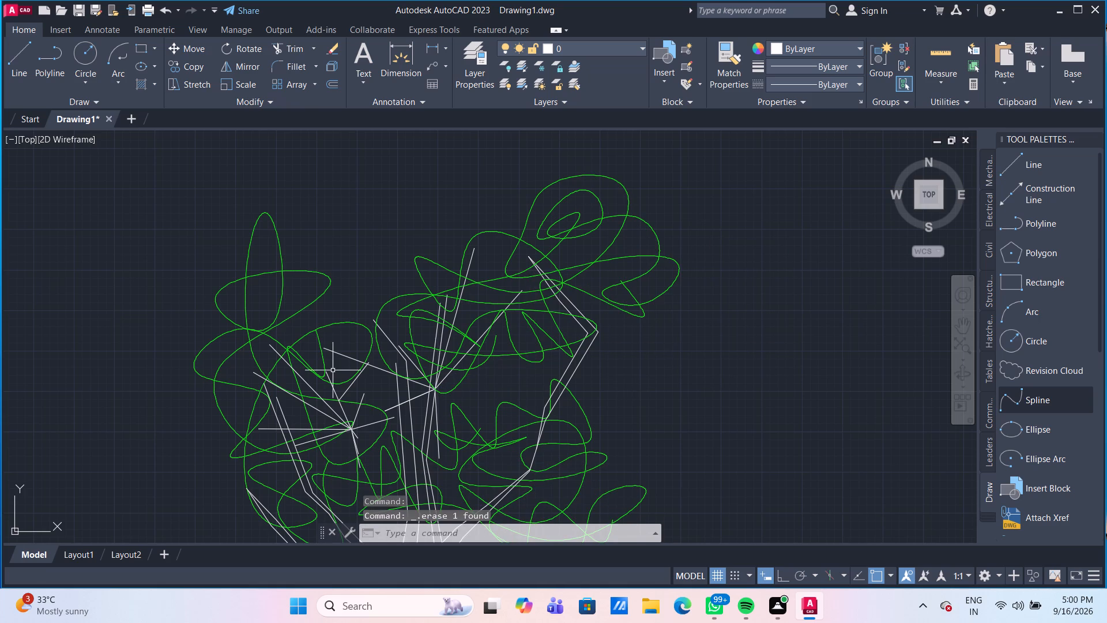
pyautogui.click(376, 365)
pyautogui.click(372, 370)
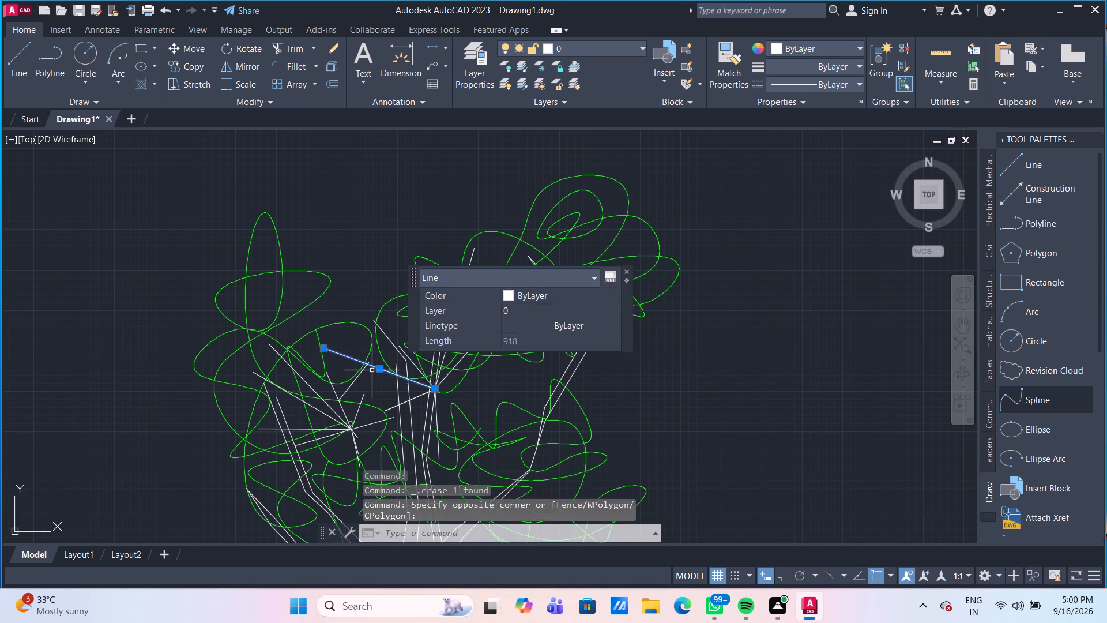
pyautogui.press('Delete')
pyautogui.click(366, 367)
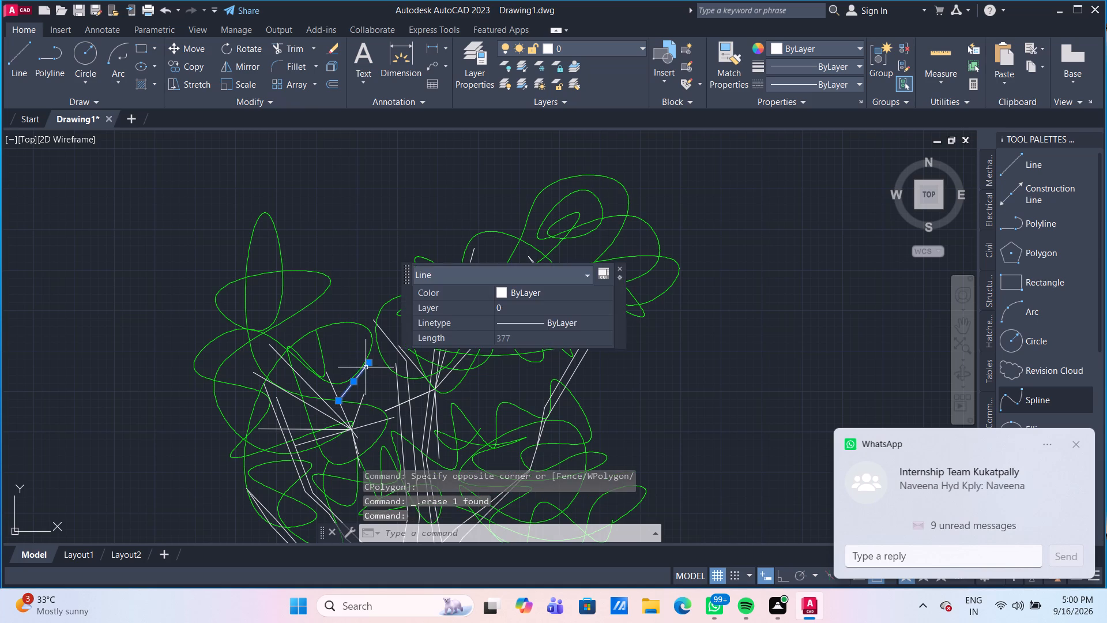
pyautogui.press('Delete')
# Erase the middle-left branch's long lines, the twig crossing them, and the two short leftover lines near the trunk fork.
pyautogui.scroll(-1, 376, 381)
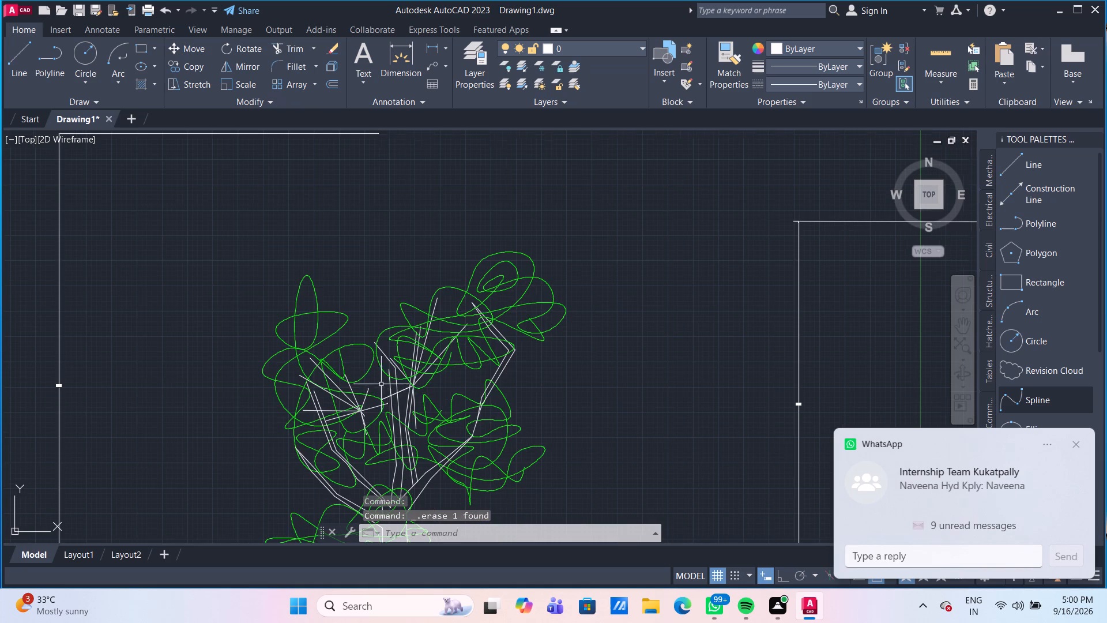
pyautogui.click(403, 397)
pyautogui.click(385, 388)
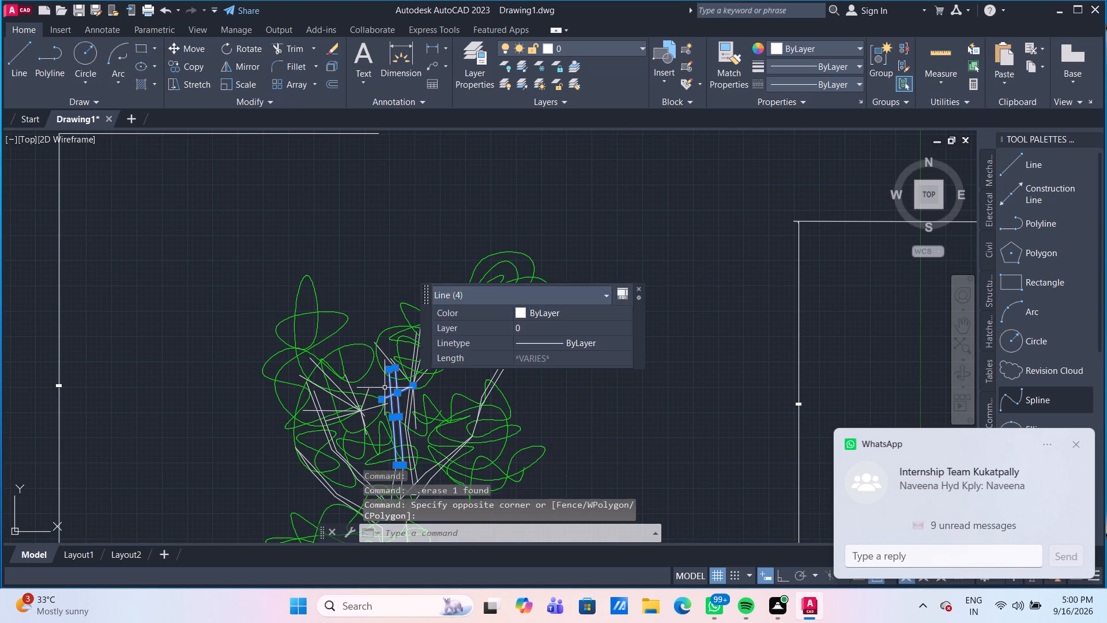
pyautogui.press('Delete')
pyautogui.scroll(-1, 398, 421)
pyautogui.moveTo(398, 417); pyautogui.dragTo(383, 331, button='middle')
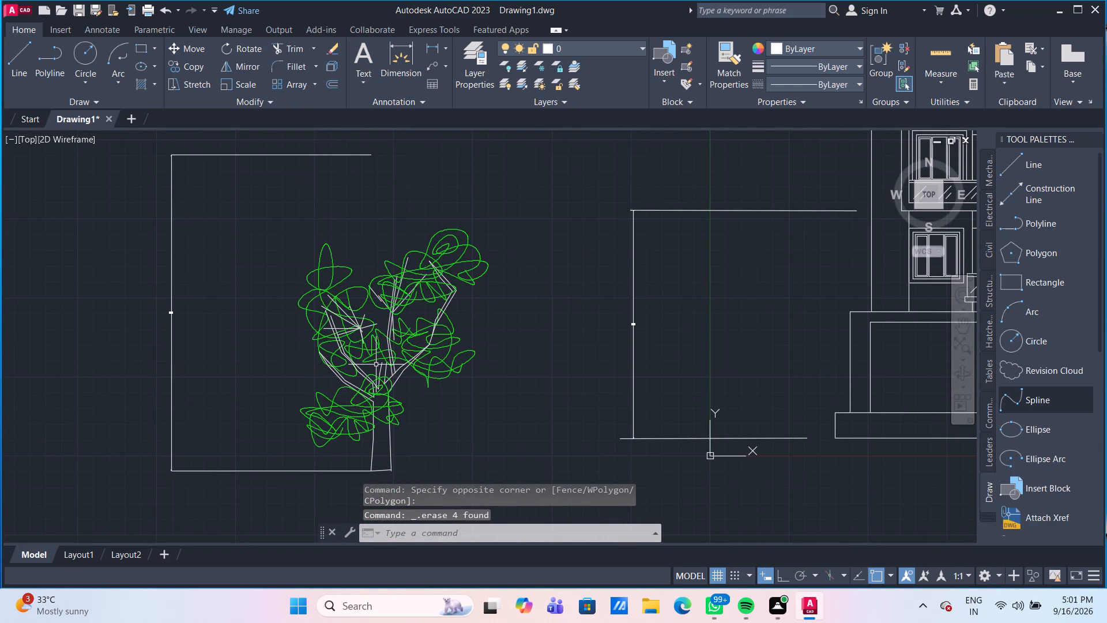
pyautogui.click(382, 366)
pyautogui.press('Delete')
pyautogui.click(387, 369)
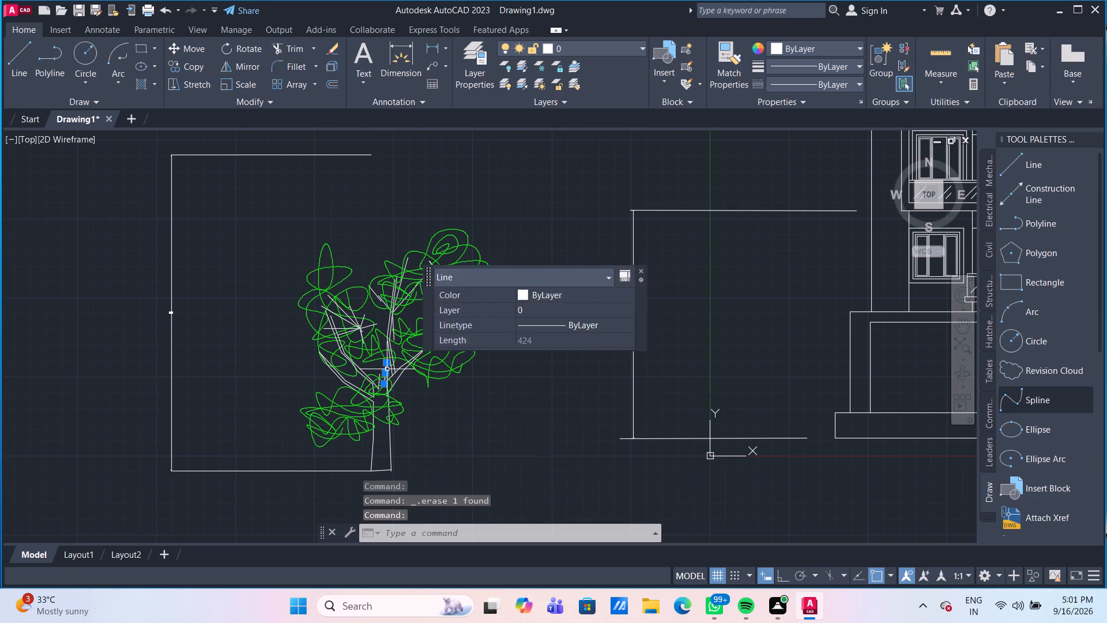
pyautogui.press('Delete')
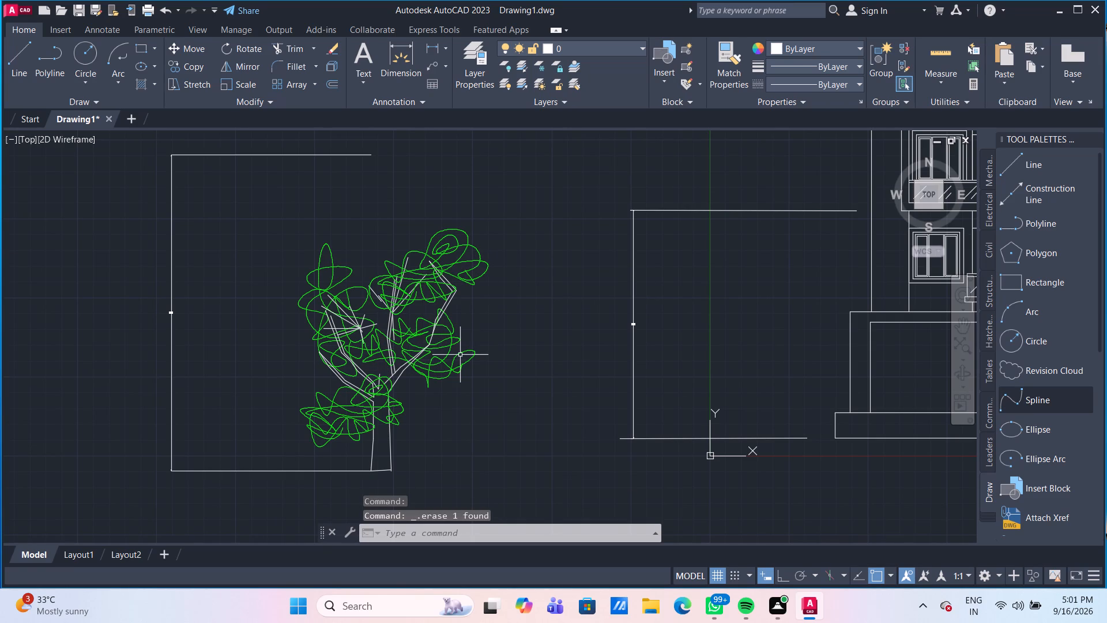
# Draw connected lines inside the upper trunk, running between its left corner, a low central point and the right branch fork.
pyautogui.scroll(1, 414, 422)
pyautogui.moveTo(413, 424); pyautogui.dragTo(424, 339, button='middle')
pyautogui.scroll(1, 387, 370)
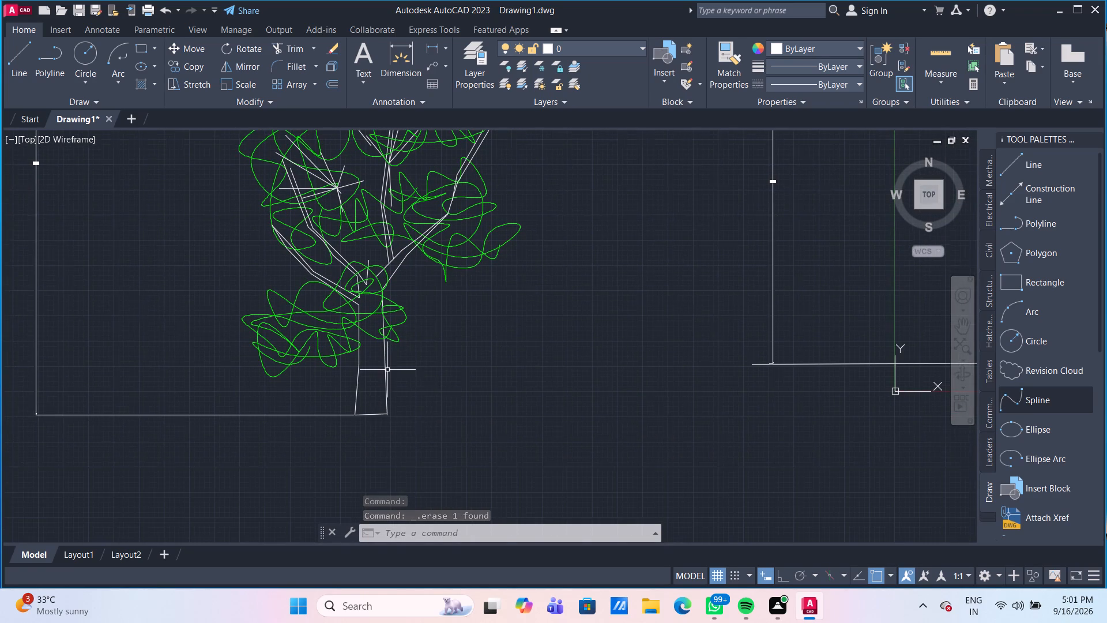
pyautogui.moveTo(387, 370); pyautogui.dragTo(404, 380, button='middle')
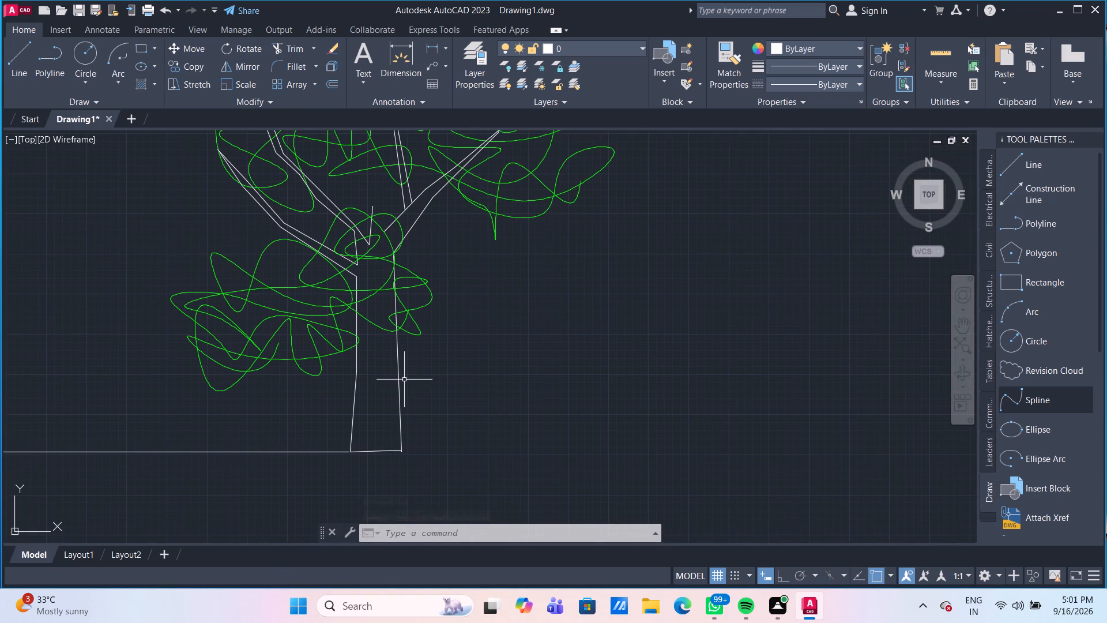
pyautogui.click(12, 55)
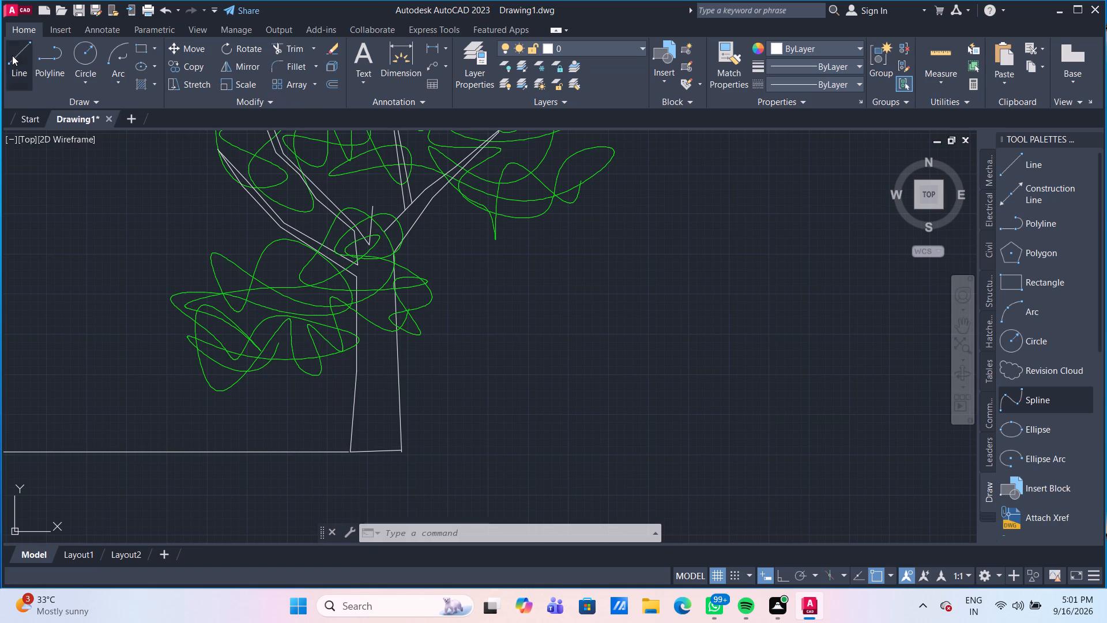
pyautogui.click(375, 354)
pyautogui.click(352, 279)
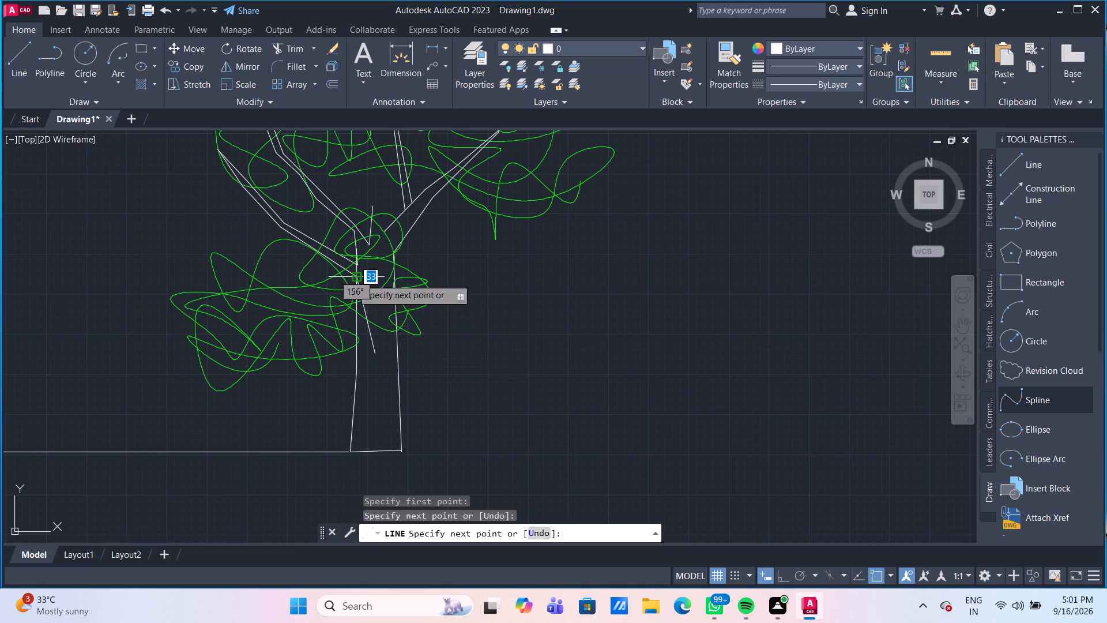
pyautogui.scroll(-1, 375, 281)
pyautogui.moveTo(374, 273); pyautogui.dragTo(374, 279)
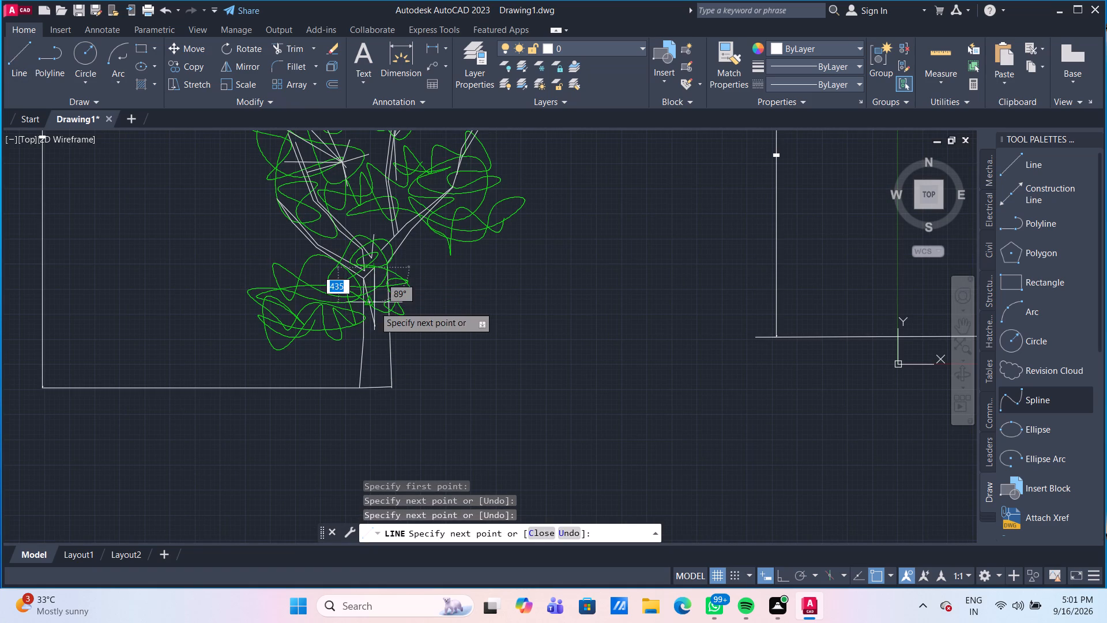
pyautogui.click(375, 322)
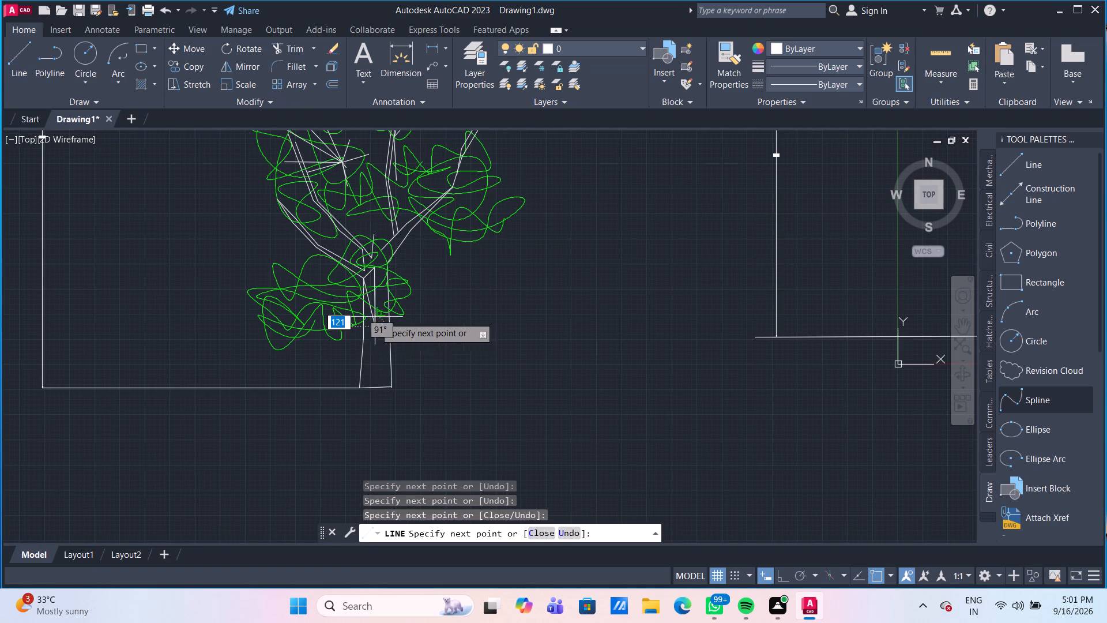
pyautogui.scroll(2, 375, 317)
pyautogui.click(383, 295)
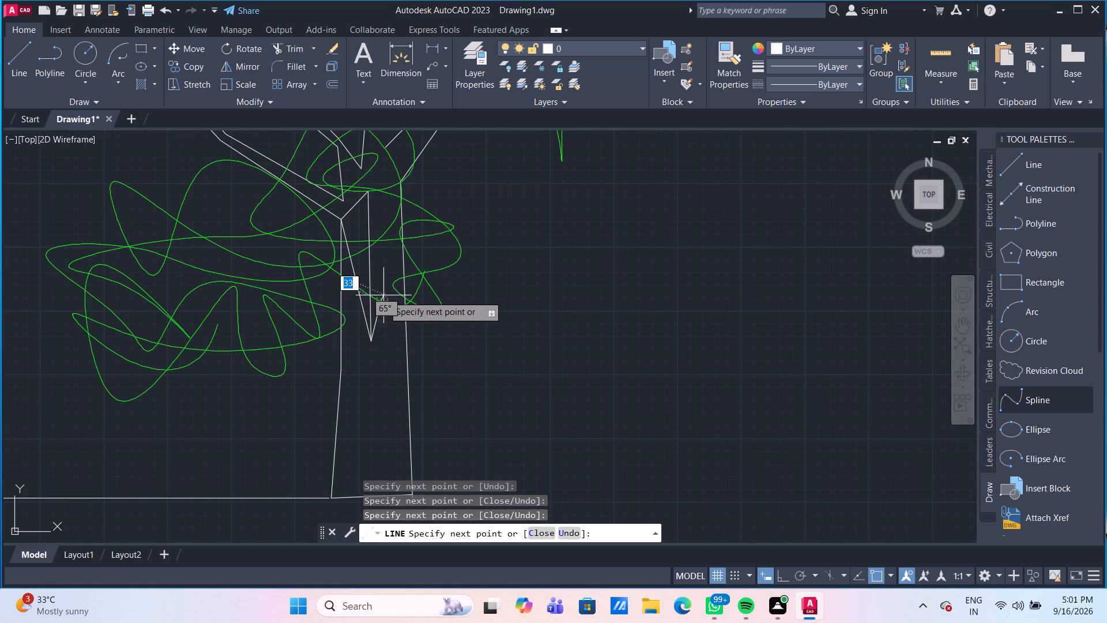
pyautogui.click(387, 171)
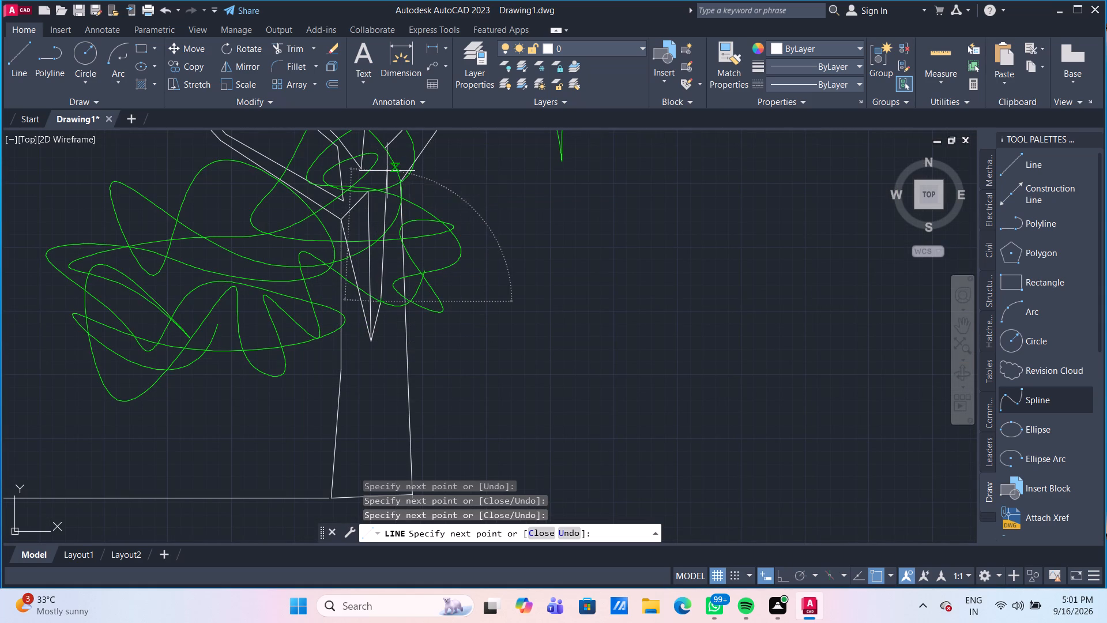
pyautogui.press('Escape')
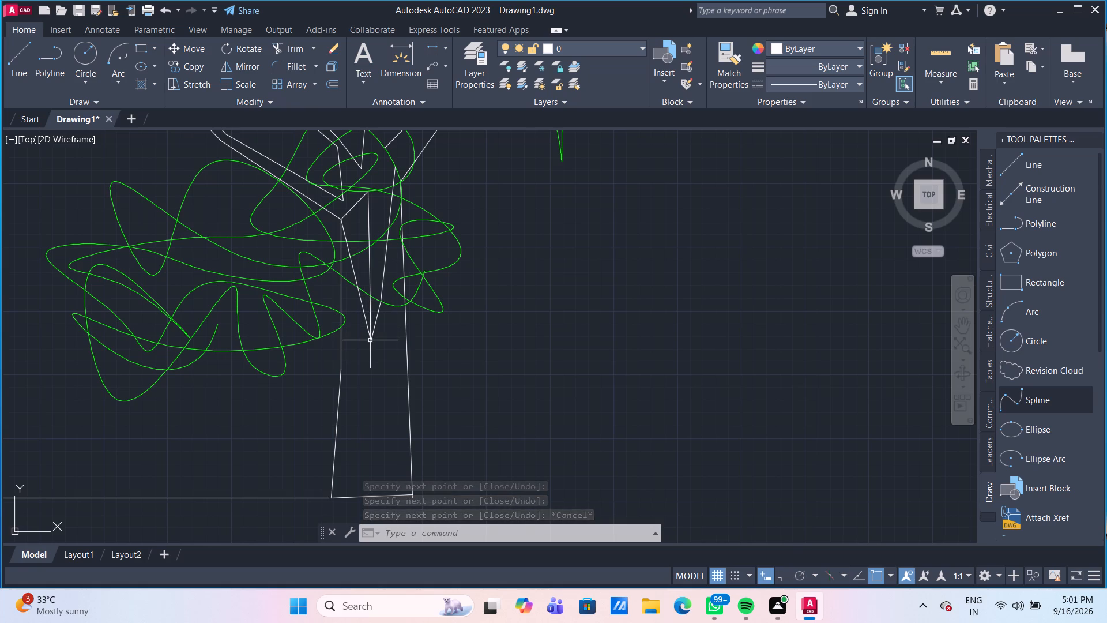
# Erase the near-vertical middle line and the short slanted top line from the new linework inside the trunk.
pyautogui.click(368, 281)
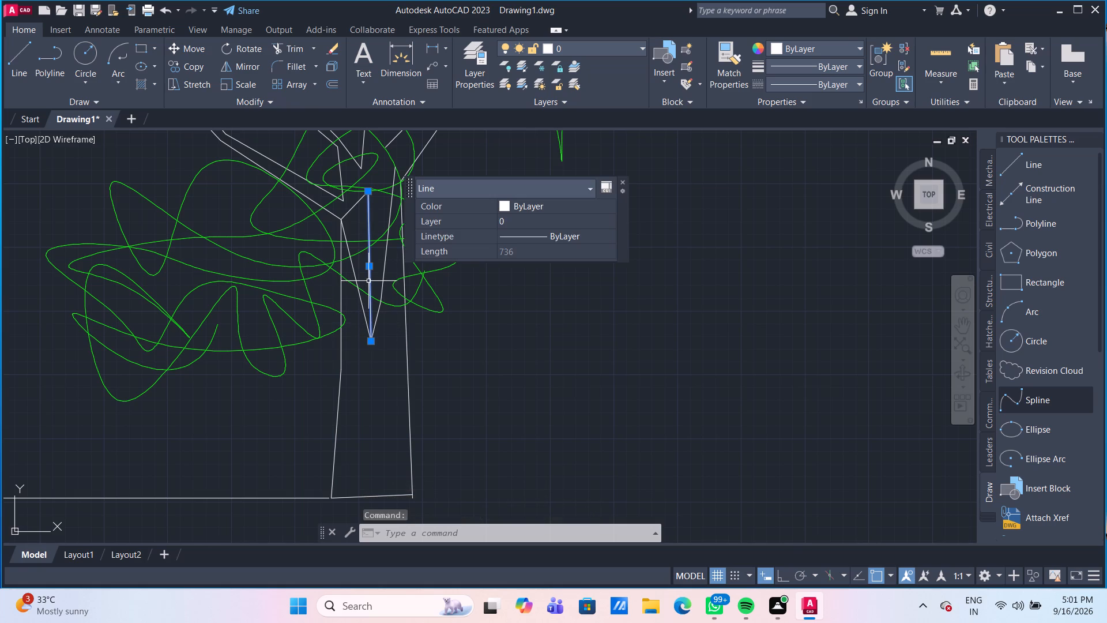
pyautogui.press('Delete')
pyautogui.scroll(-2, 368, 281)
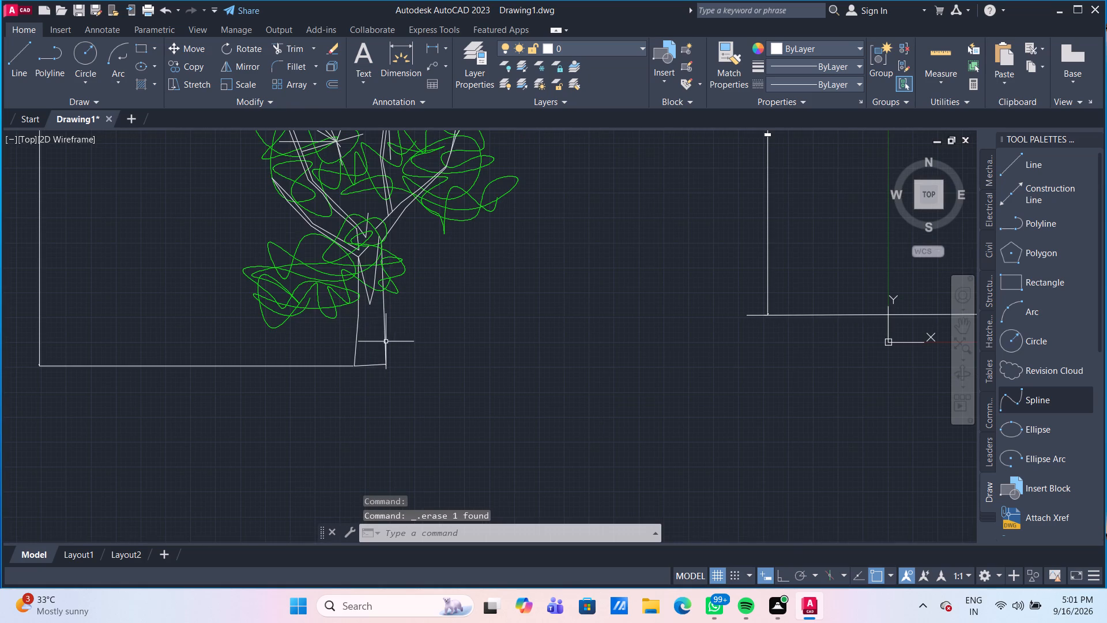
pyautogui.scroll(2, 367, 235)
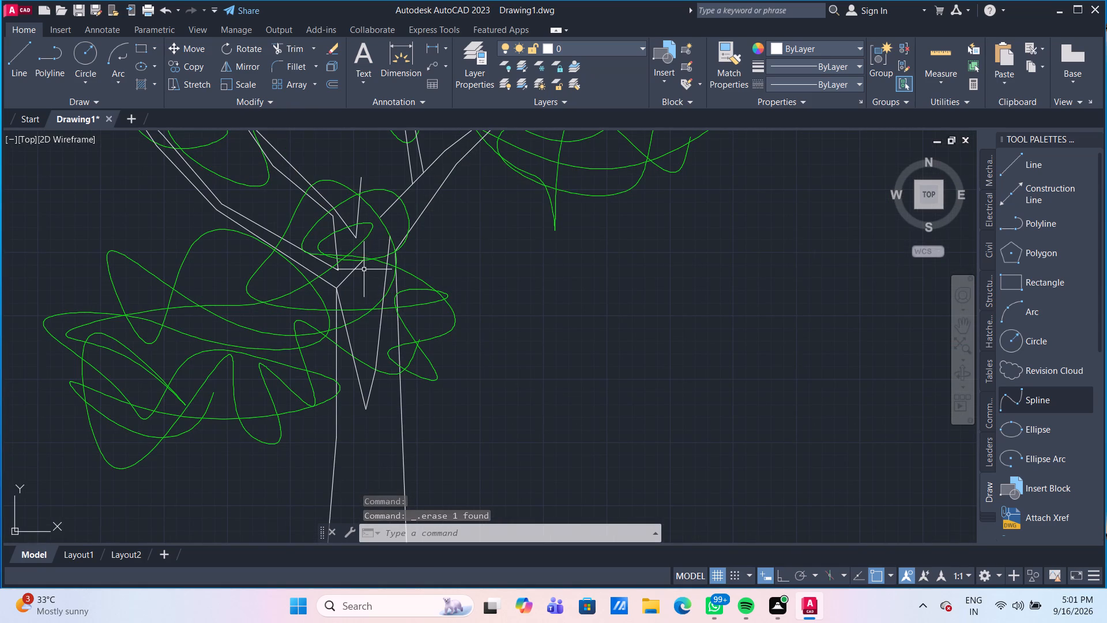
pyautogui.click(351, 271)
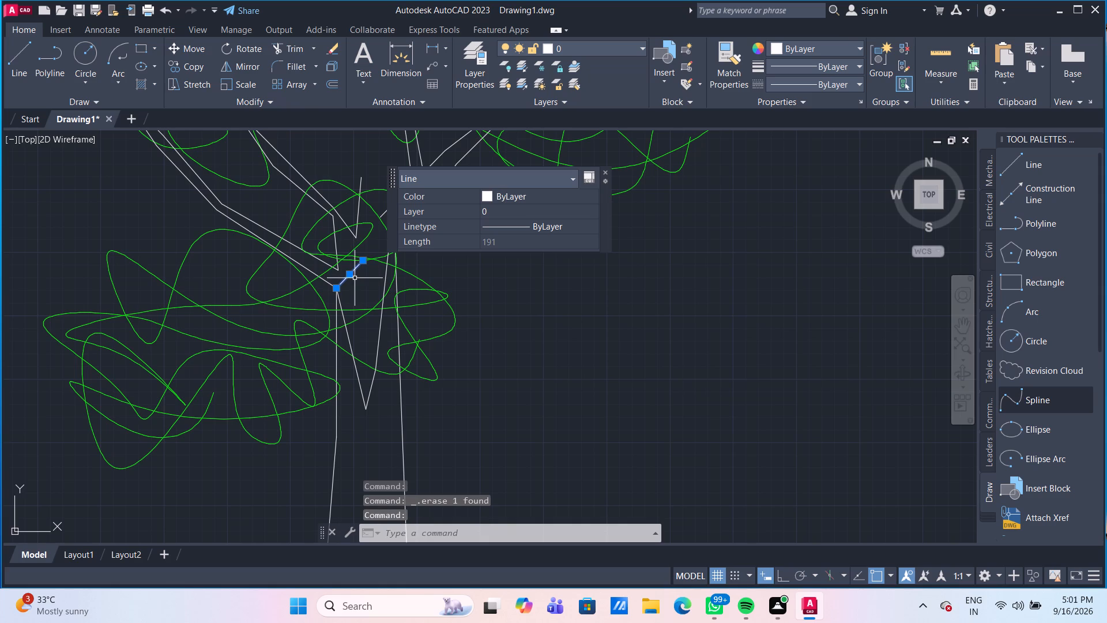
pyautogui.press('Delete')
# Stretch the upper end of the trunk's left inner line slightly inward, away from the trunk's left corner.
pyautogui.click(341, 310)
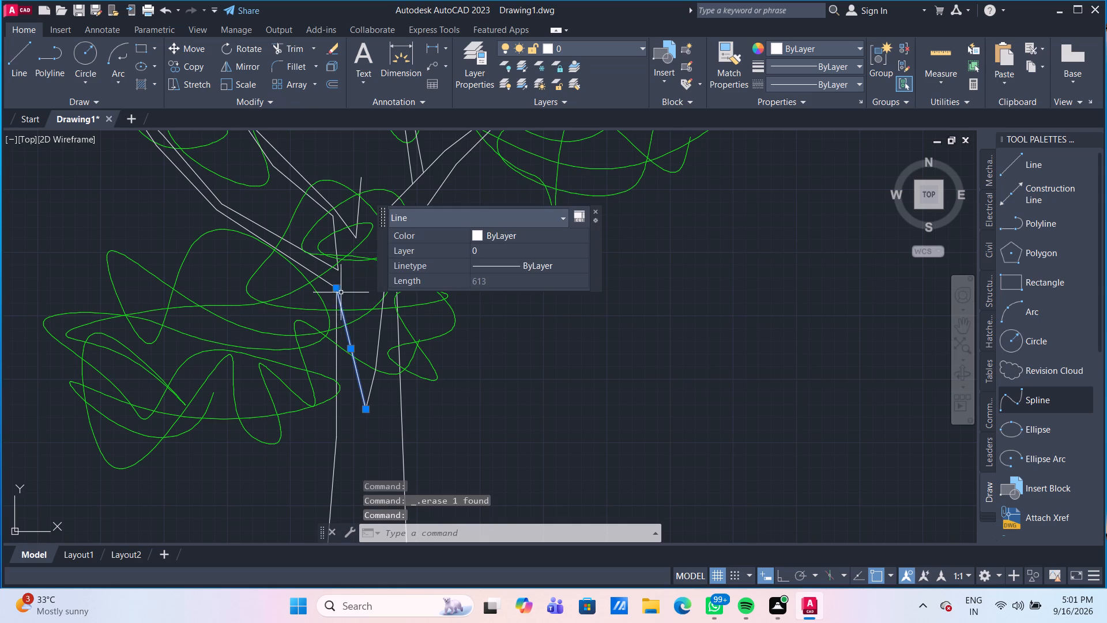
pyautogui.click(339, 289)
pyautogui.click(350, 284)
pyautogui.press('Delete')
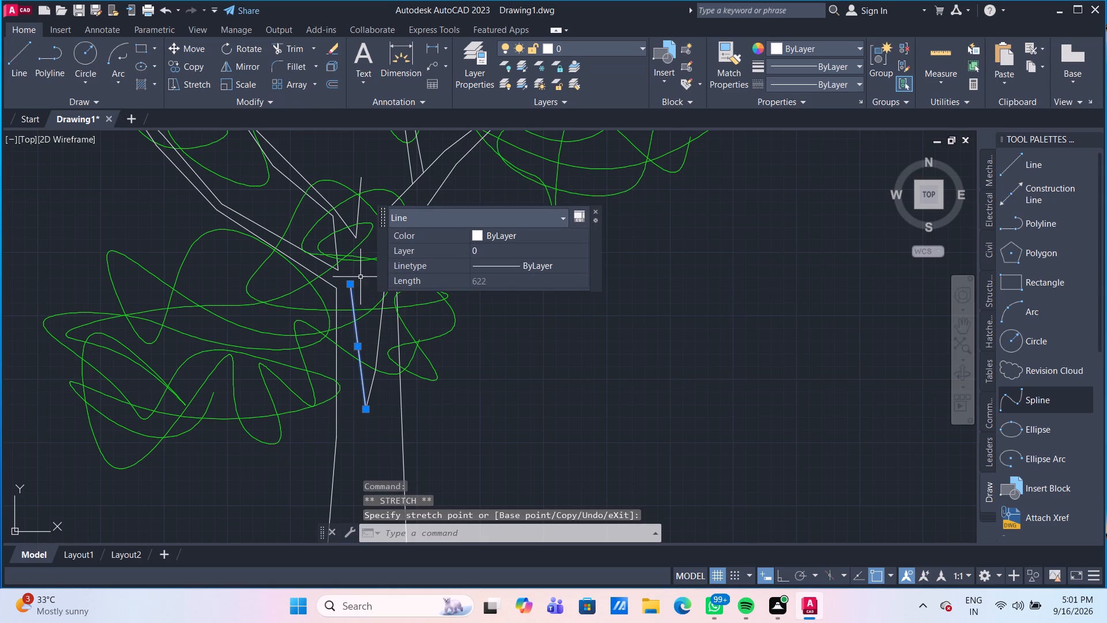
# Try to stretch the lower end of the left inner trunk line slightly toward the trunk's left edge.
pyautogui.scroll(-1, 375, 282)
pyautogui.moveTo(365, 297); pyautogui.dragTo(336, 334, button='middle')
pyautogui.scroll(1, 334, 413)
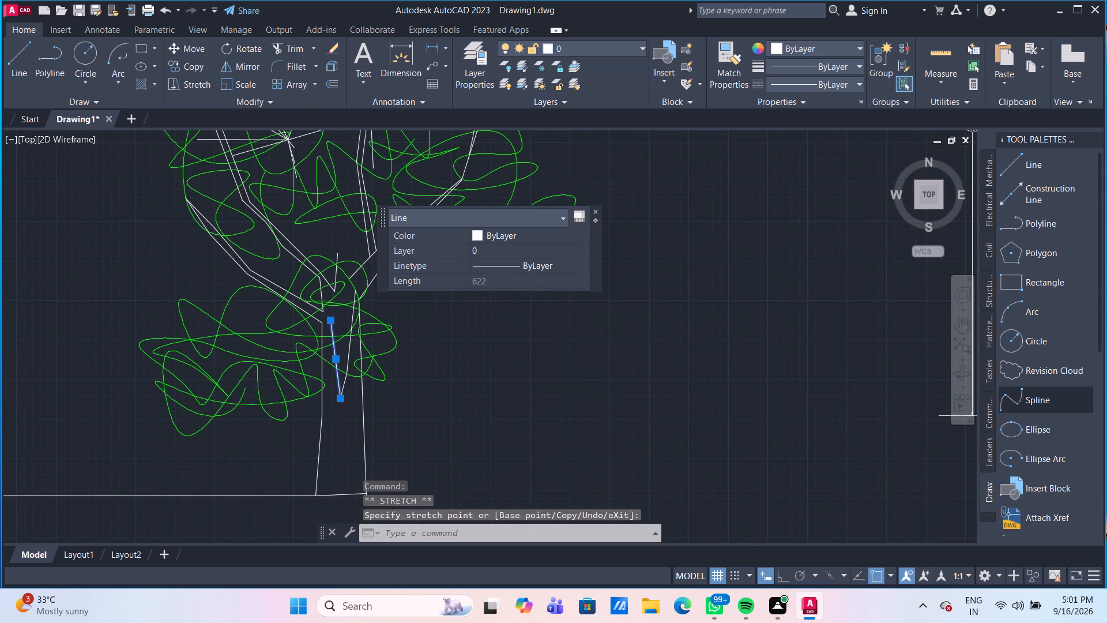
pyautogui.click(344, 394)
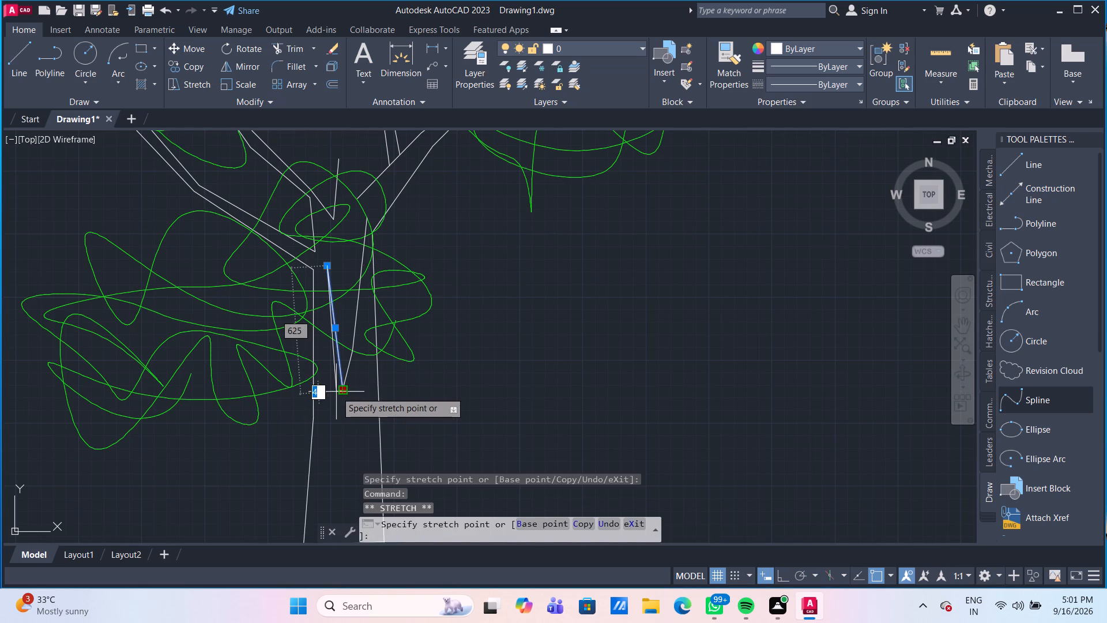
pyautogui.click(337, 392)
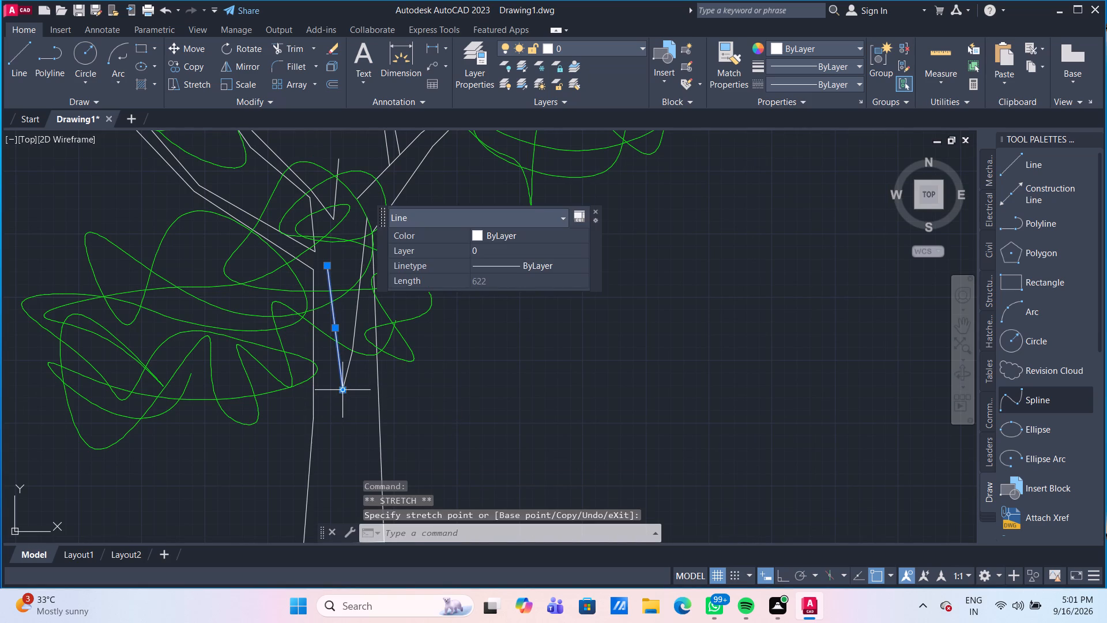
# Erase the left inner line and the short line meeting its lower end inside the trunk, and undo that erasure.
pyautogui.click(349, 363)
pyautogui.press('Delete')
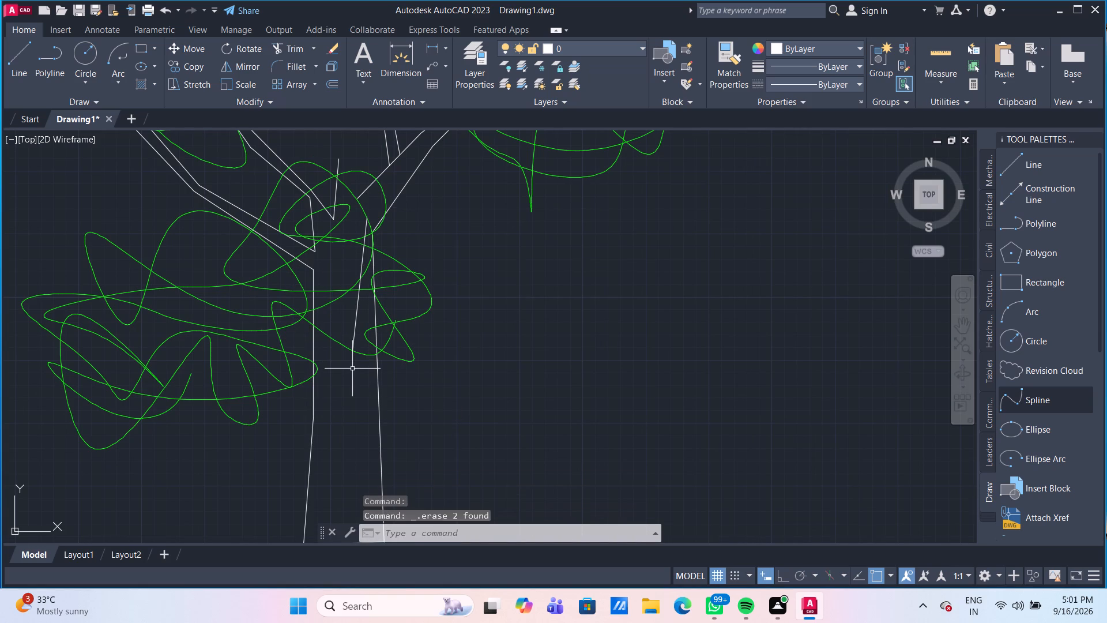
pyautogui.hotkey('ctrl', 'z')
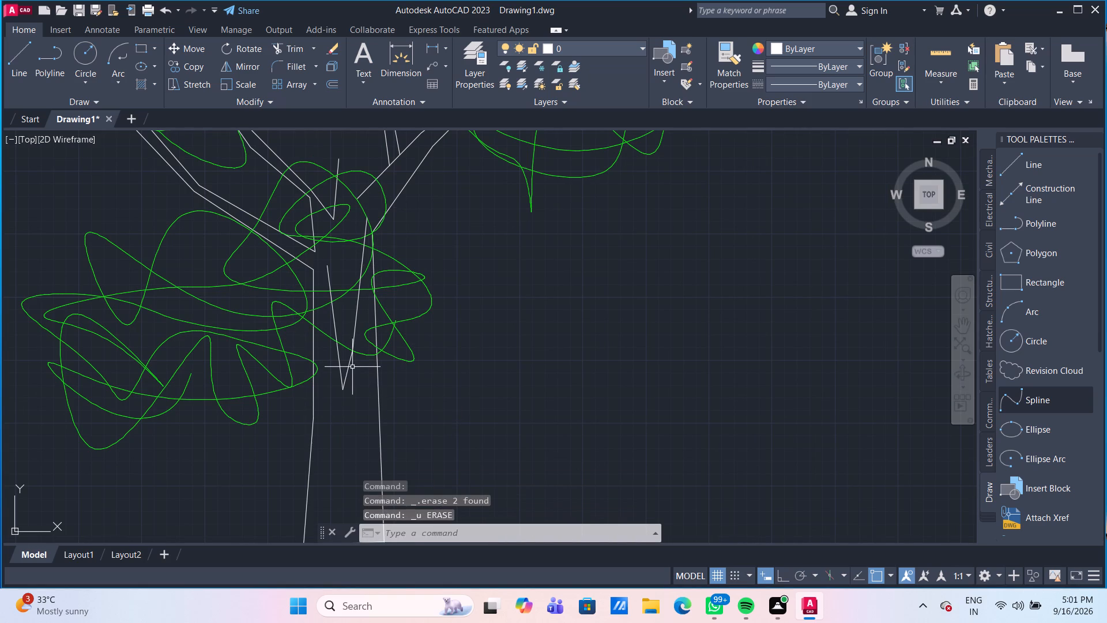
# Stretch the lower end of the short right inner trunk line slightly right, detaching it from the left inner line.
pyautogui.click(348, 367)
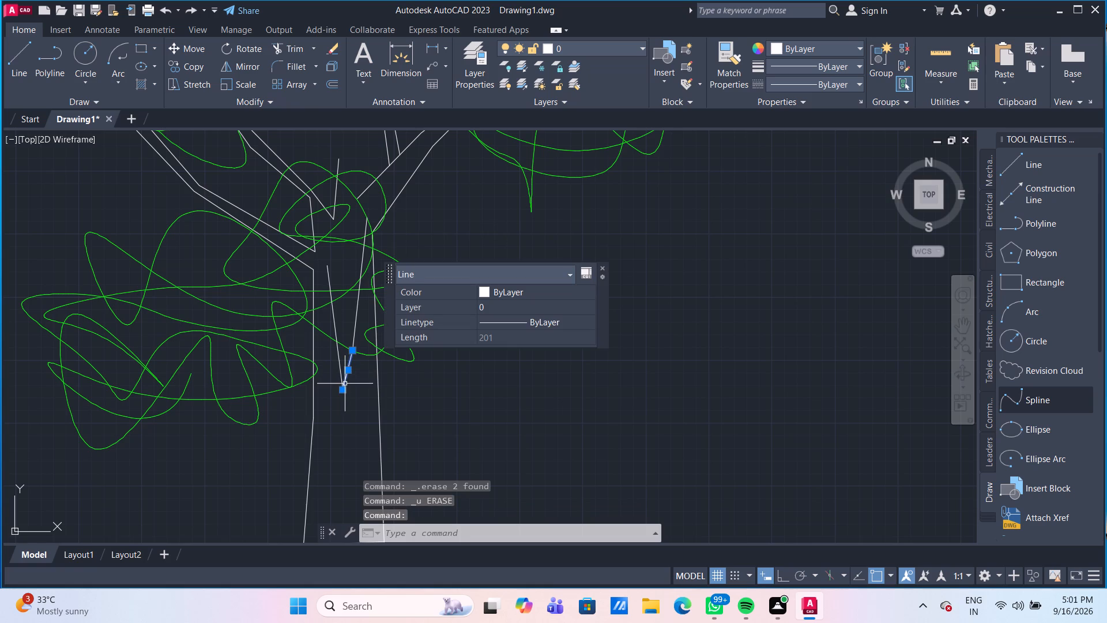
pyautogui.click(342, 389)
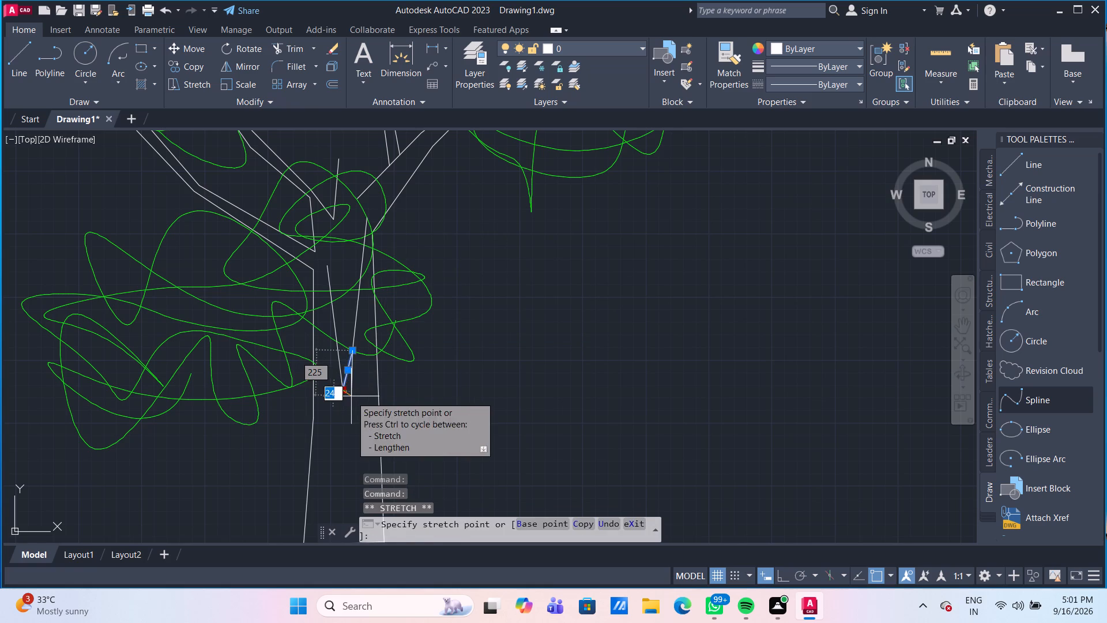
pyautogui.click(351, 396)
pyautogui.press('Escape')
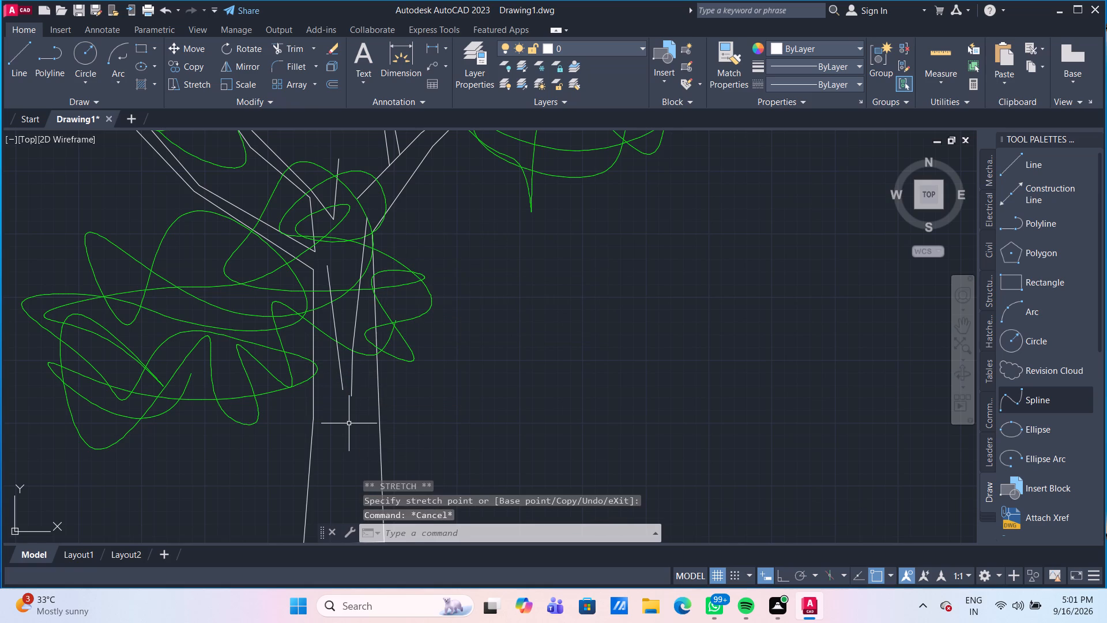
# Stretch the left inner trunk line to about 786 long, moving its upper end up and inward and its lower end down.
pyautogui.scroll(-1, 348, 440)
pyautogui.scroll(1, 351, 366)
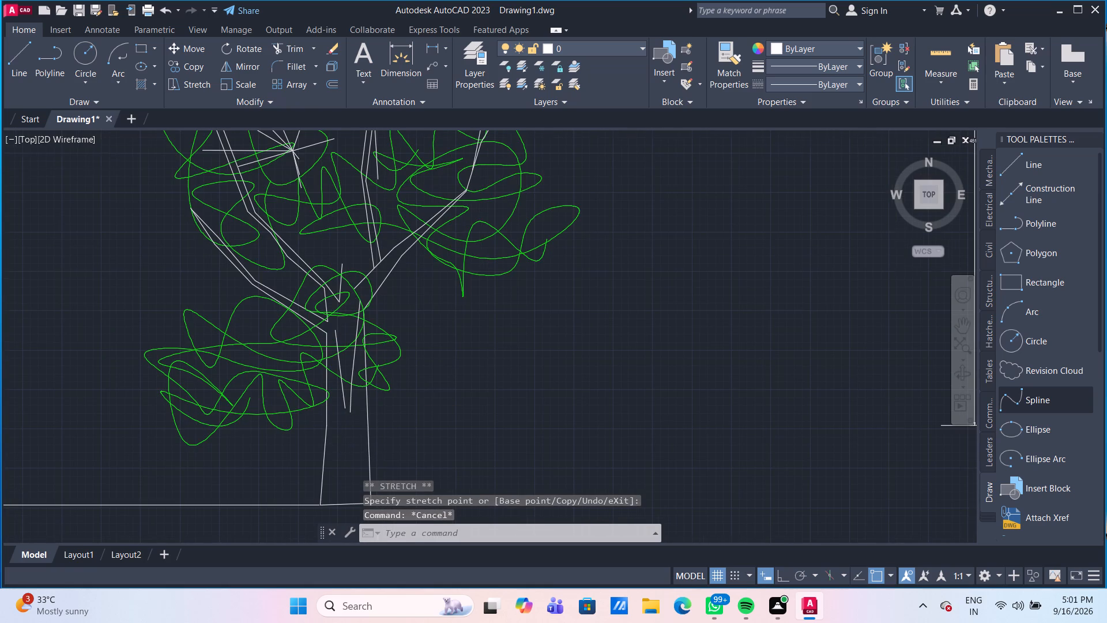
pyautogui.click(327, 328)
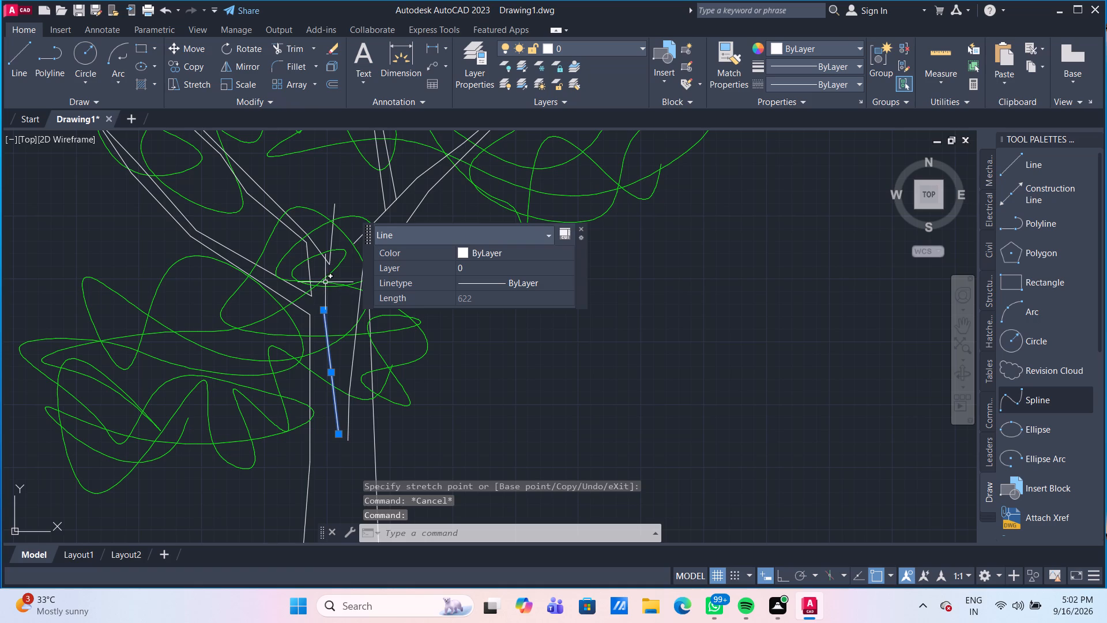
pyautogui.click(325, 308)
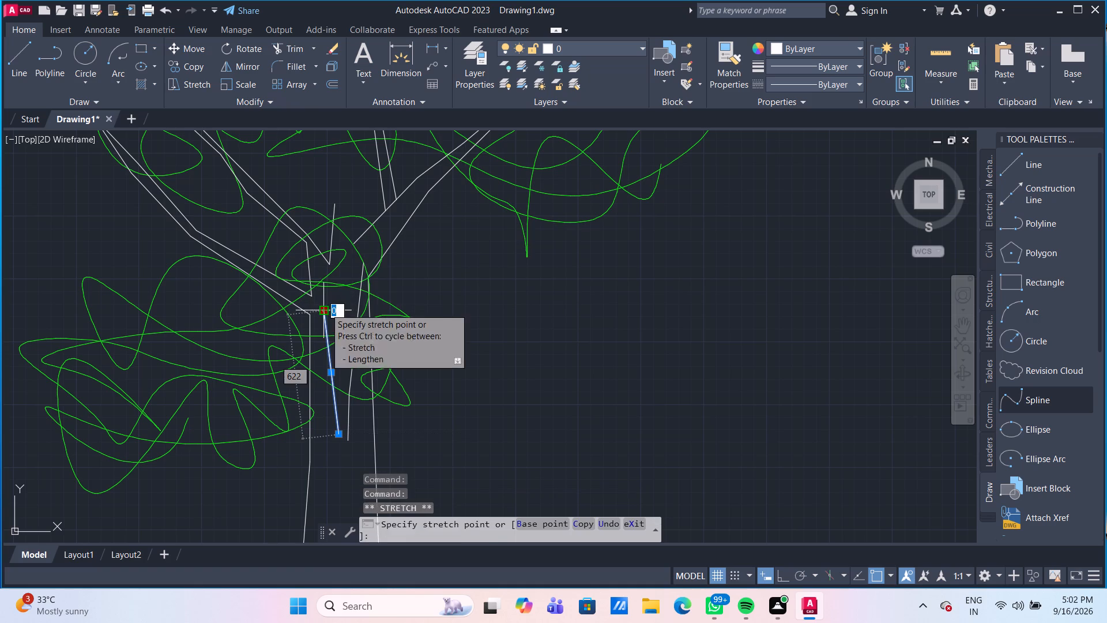
pyautogui.click(331, 296)
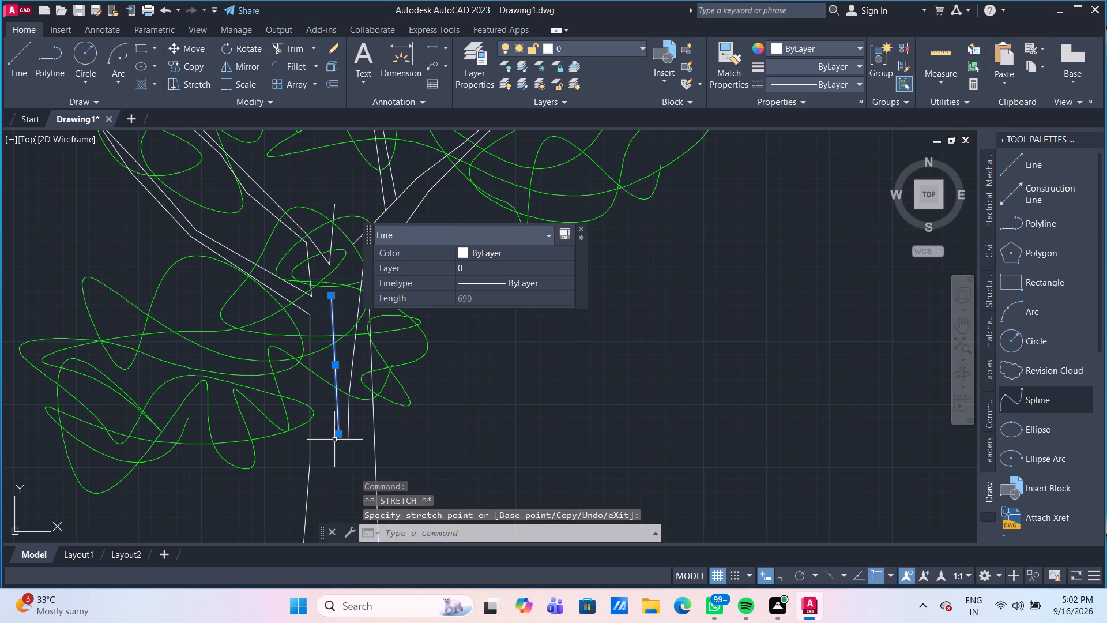
pyautogui.click(338, 435)
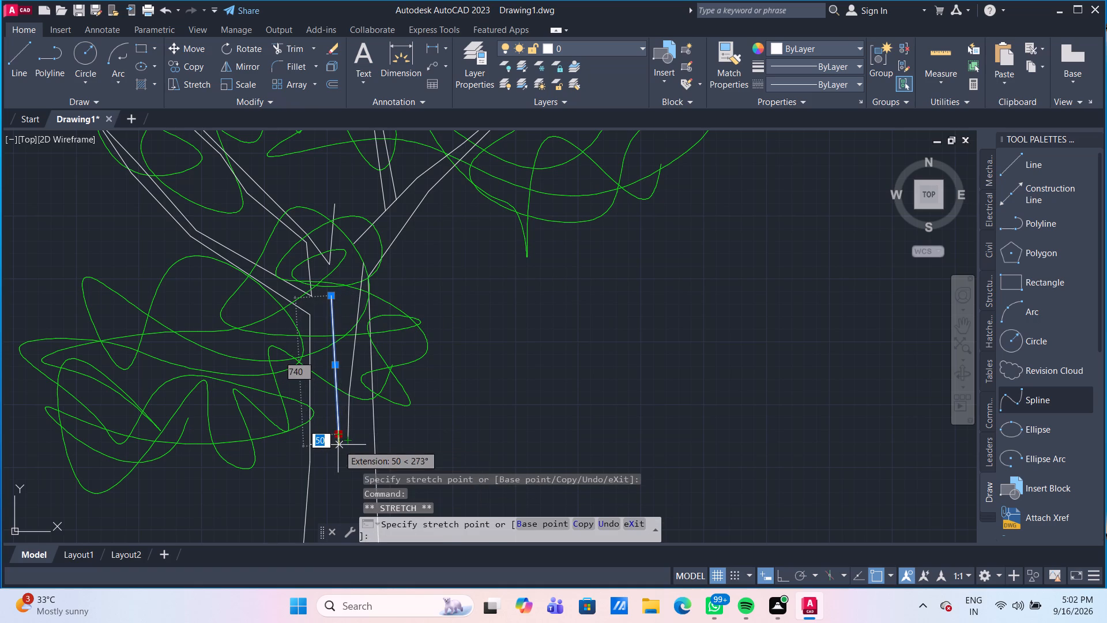
pyautogui.click(339, 454)
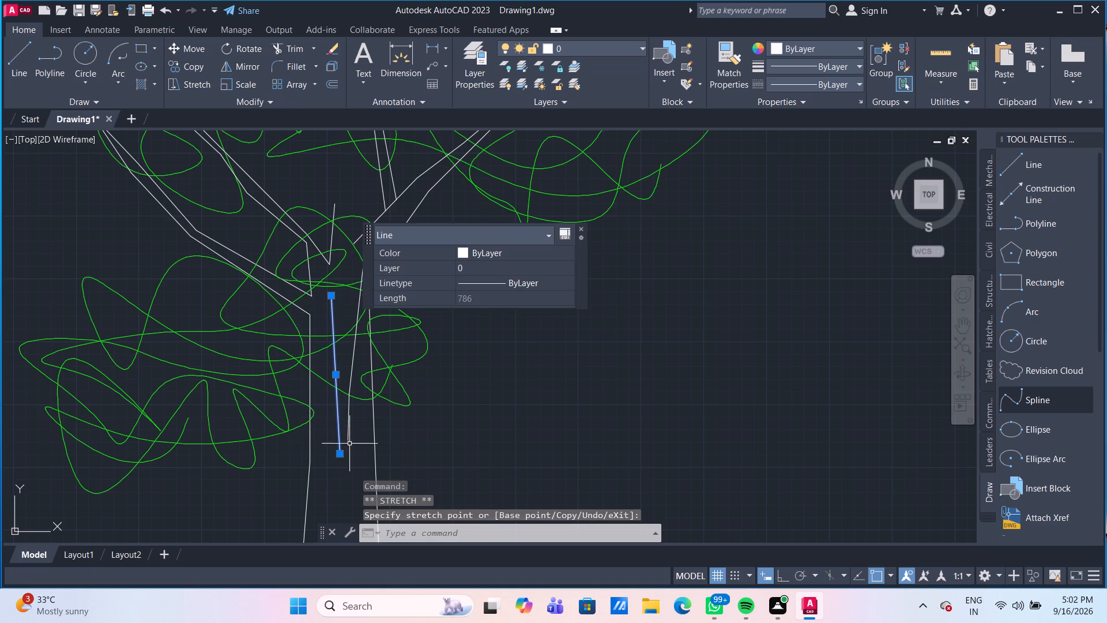
# Stretch the lower end of the short right inner trunk line to meet the left inner line's lower end.
pyautogui.click(348, 441)
pyautogui.click(348, 442)
pyautogui.click(343, 455)
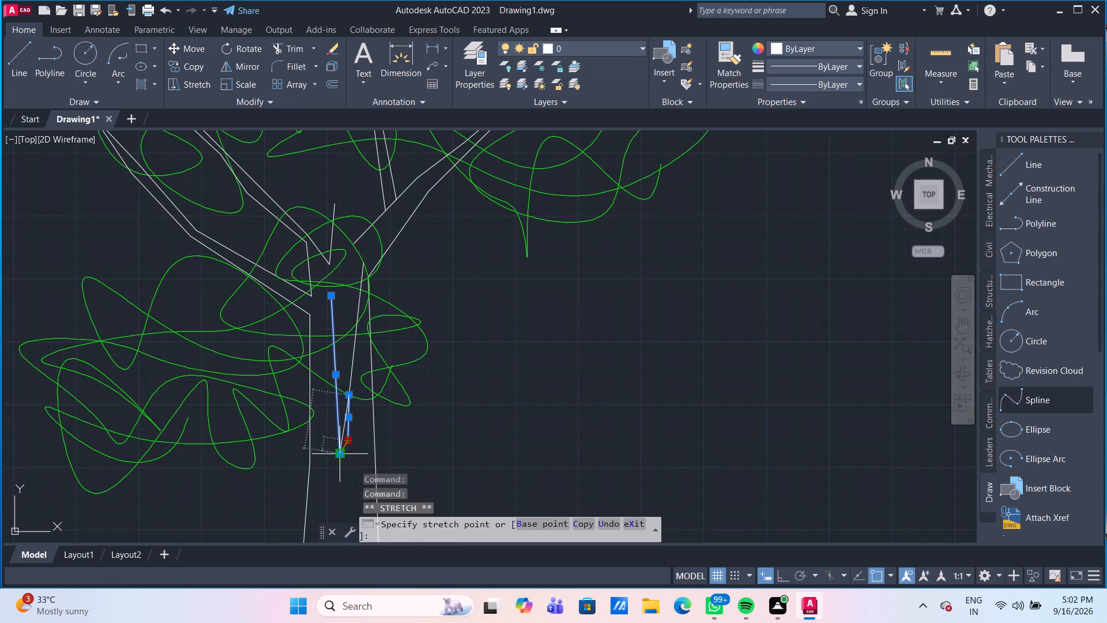
pyautogui.press('Escape')
# Pull the outer tail and lower fit points of the foliage spline around the right branch inward toward the tree's centre.
pyautogui.scroll(-1, 358, 464)
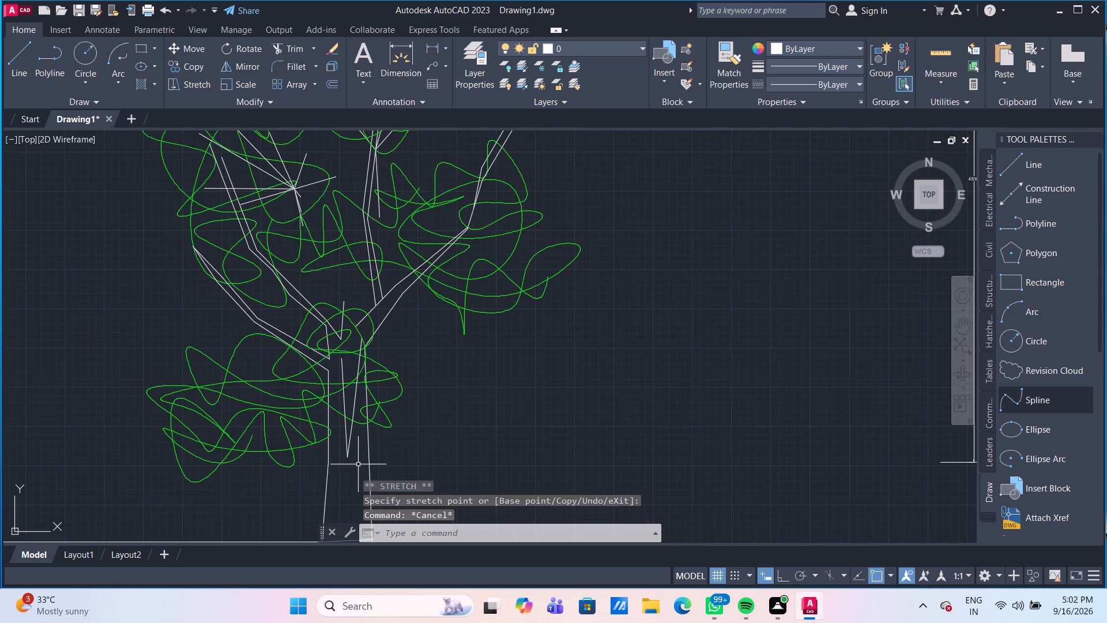
pyautogui.scroll(-1, 358, 464)
pyautogui.scroll(-1, 530, 440)
pyautogui.moveTo(527, 412); pyautogui.dragTo(504, 384, button='middle')
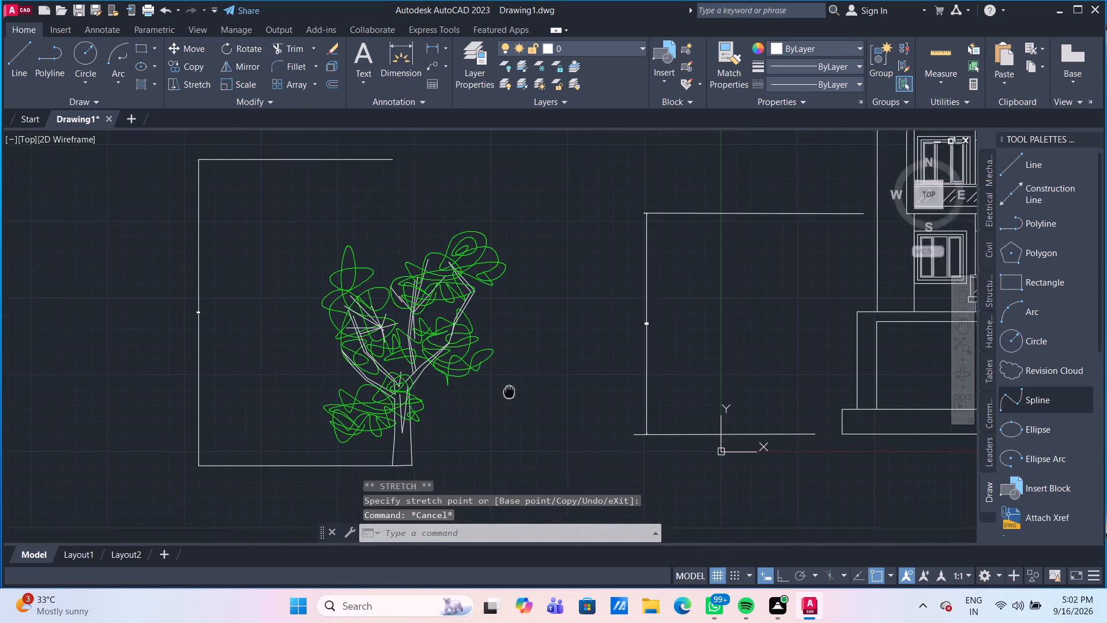
pyautogui.moveTo(504, 384); pyautogui.dragTo(478, 366, button='middle')
pyautogui.click(451, 332)
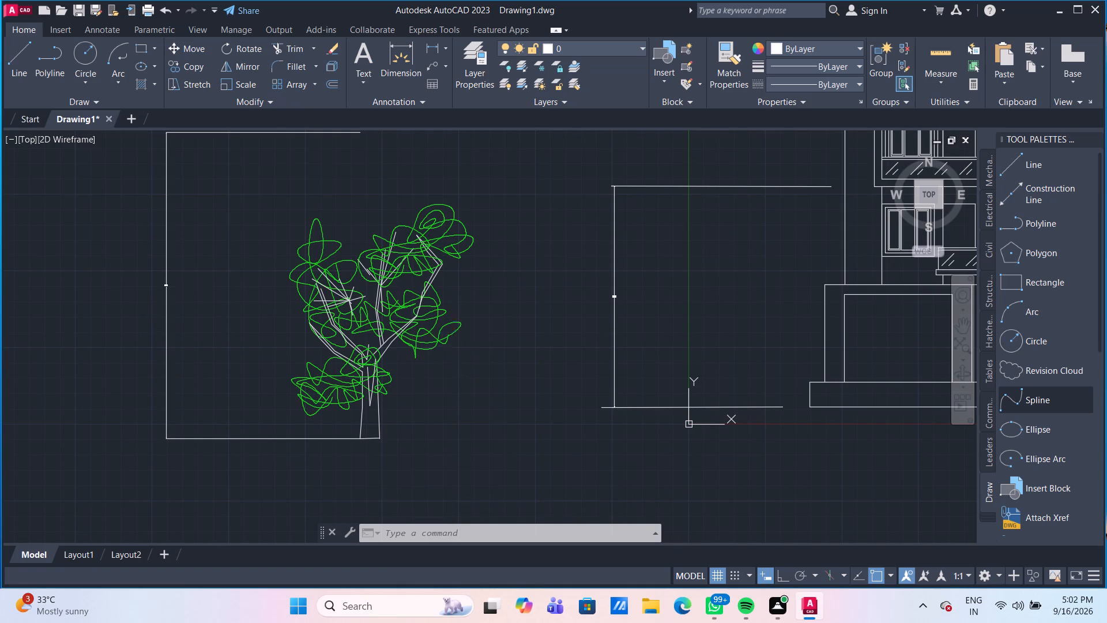
pyautogui.click(462, 324)
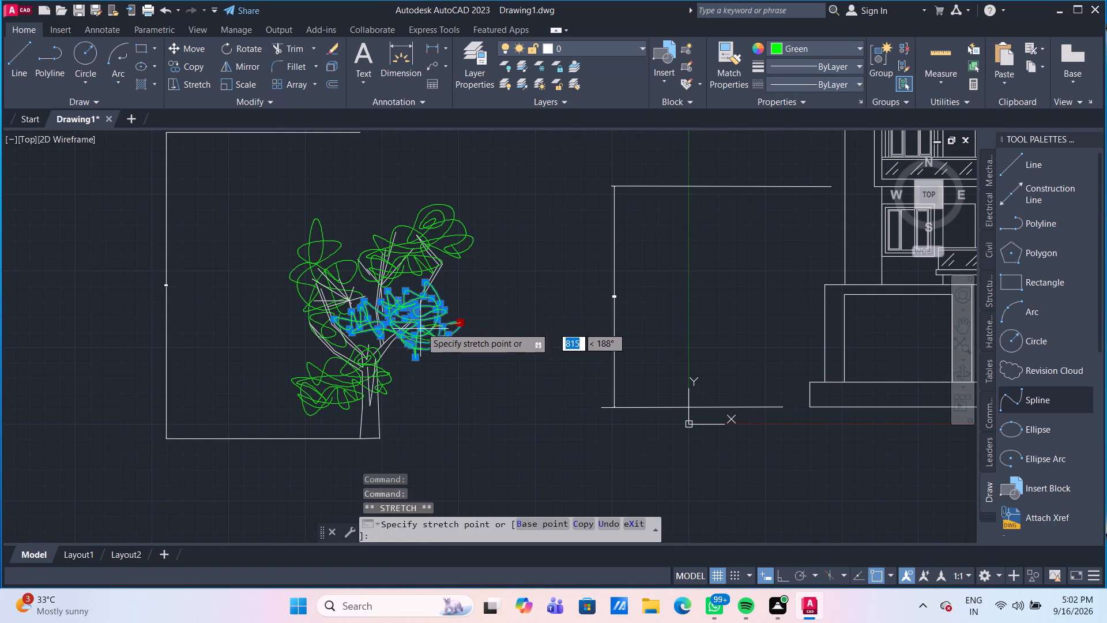
pyautogui.click(421, 327)
pyautogui.moveTo(448, 337); pyautogui.dragTo(438, 331)
pyautogui.click(417, 320)
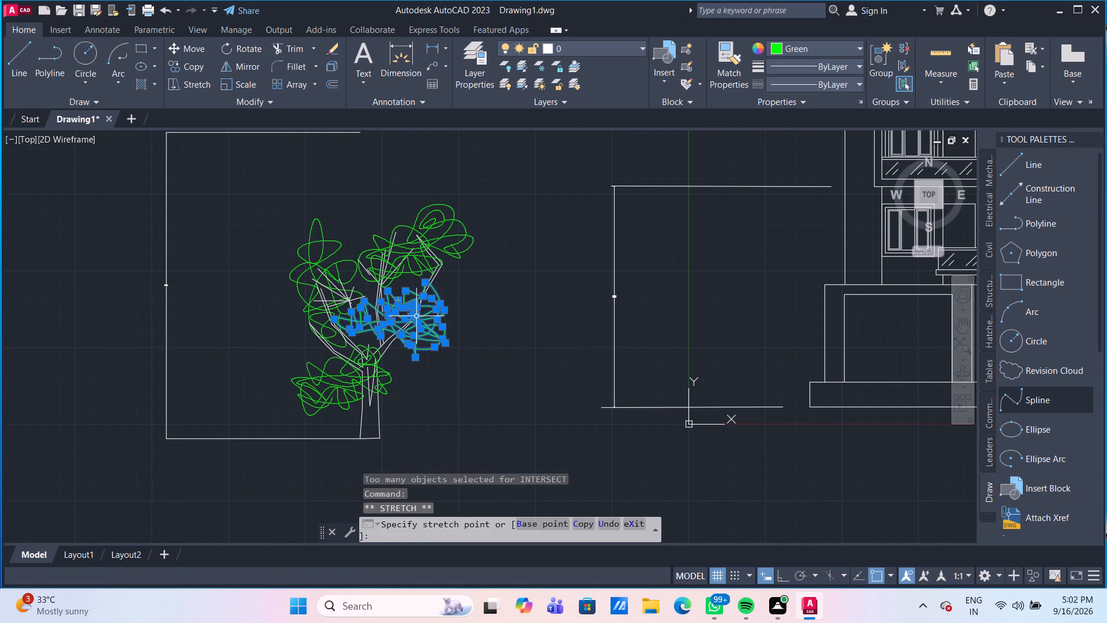
pyautogui.moveTo(449, 344); pyautogui.dragTo(431, 335)
pyautogui.click(396, 329)
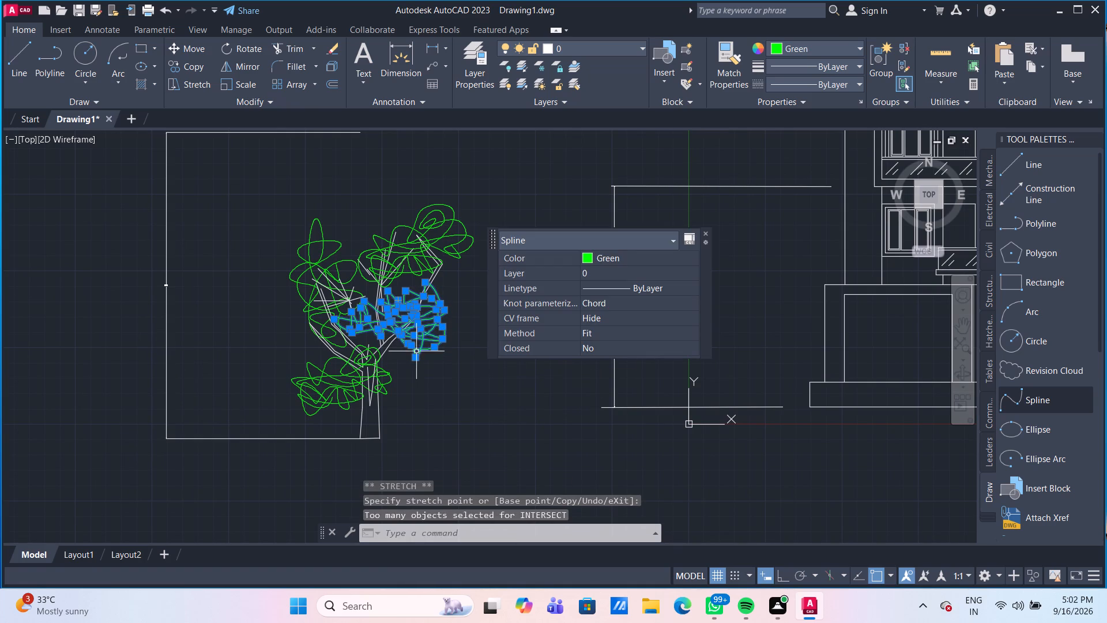
pyautogui.moveTo(418, 356); pyautogui.dragTo(404, 352)
pyautogui.click(378, 351)
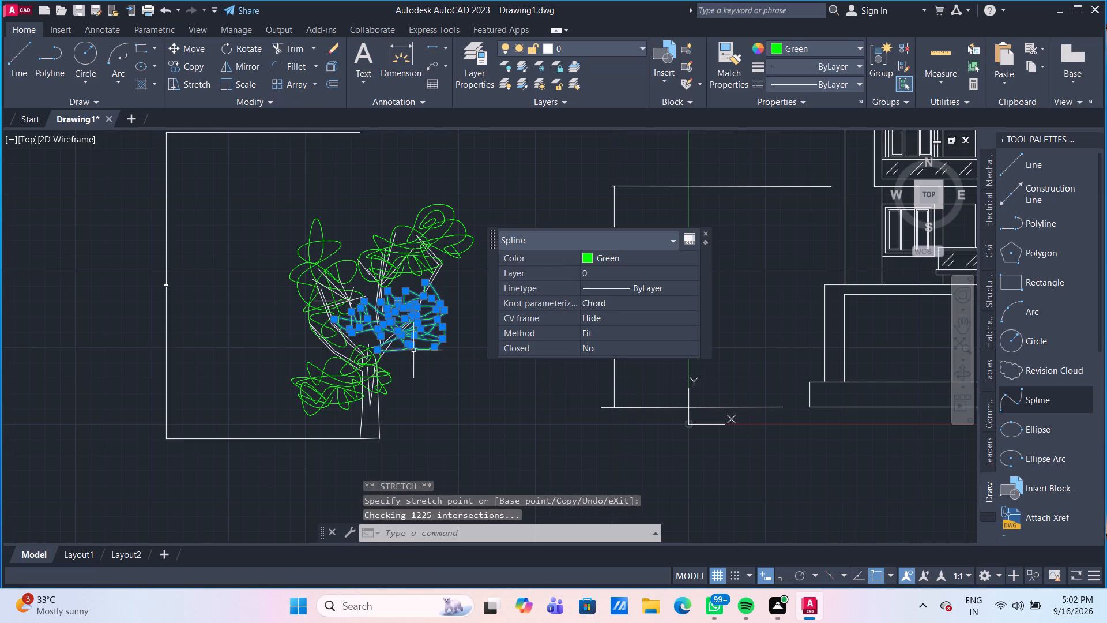
# Pull the remaining outlying fit points on the right side of the right branch's foliage spline inward, tightening its outline.
pyautogui.click(435, 344)
pyautogui.click(402, 333)
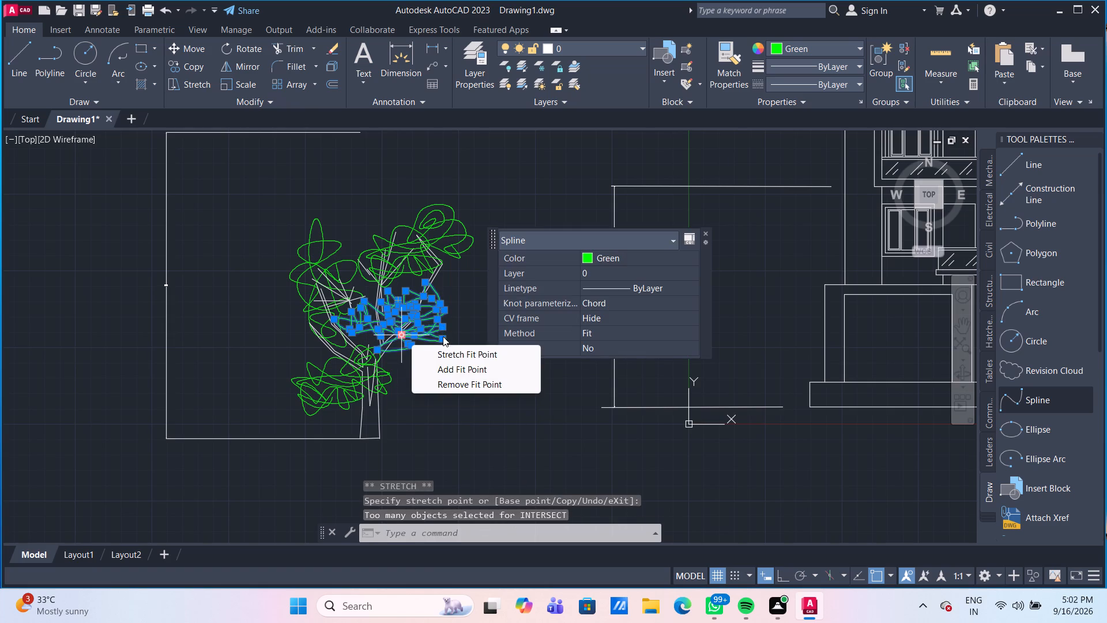
pyautogui.click(442, 338)
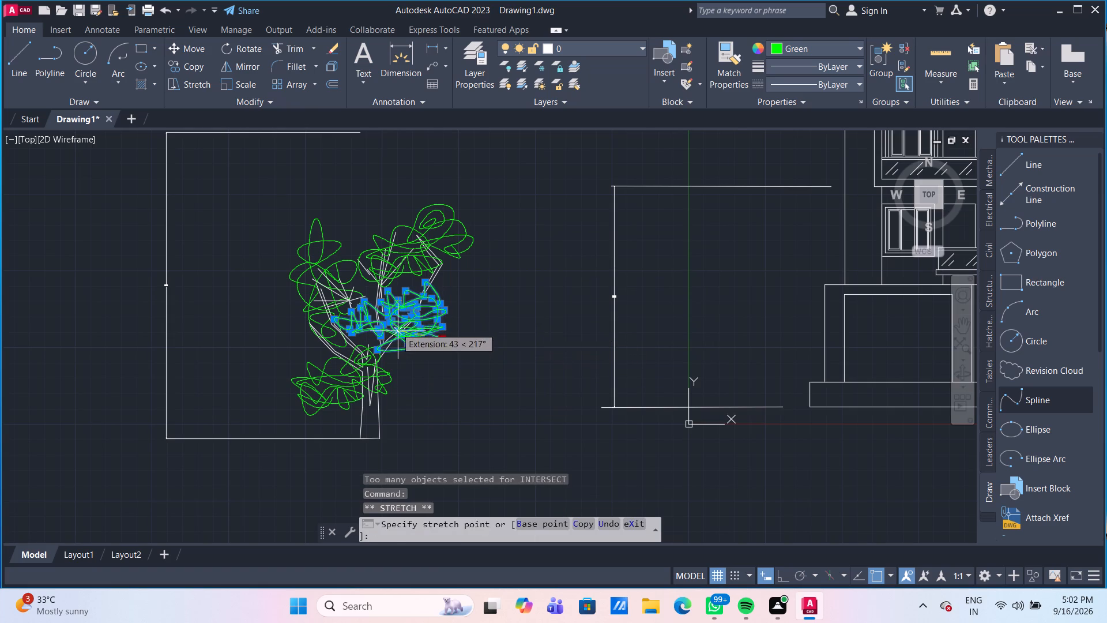
pyautogui.click(396, 328)
pyautogui.moveTo(442, 329); pyautogui.dragTo(428, 322)
pyautogui.click(391, 300)
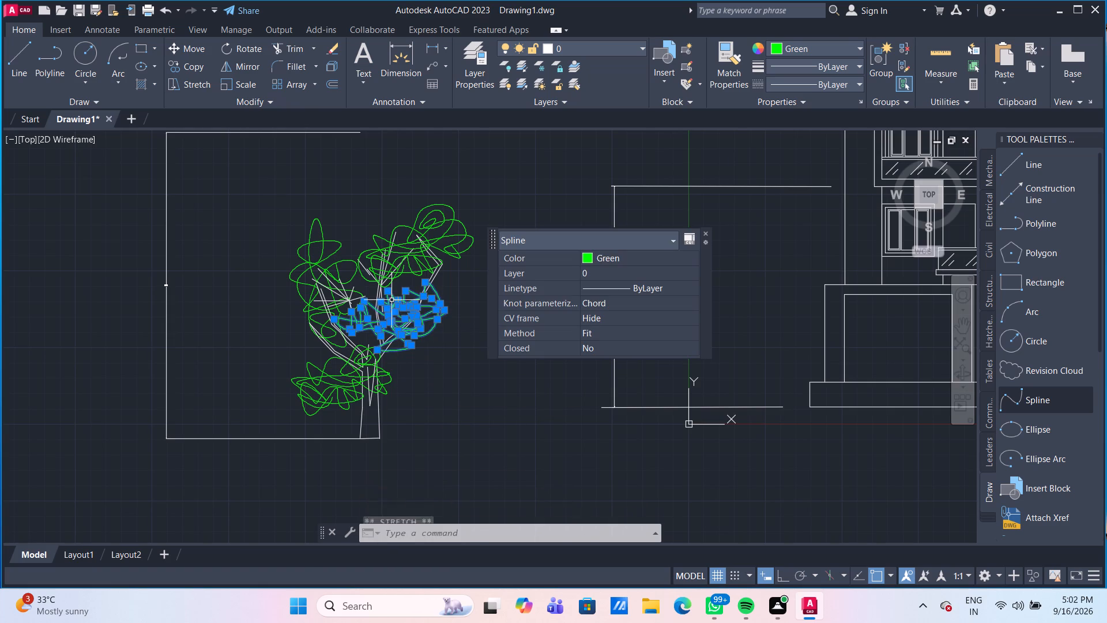
pyautogui.moveTo(438, 321); pyautogui.dragTo(420, 311)
pyautogui.click(391, 292)
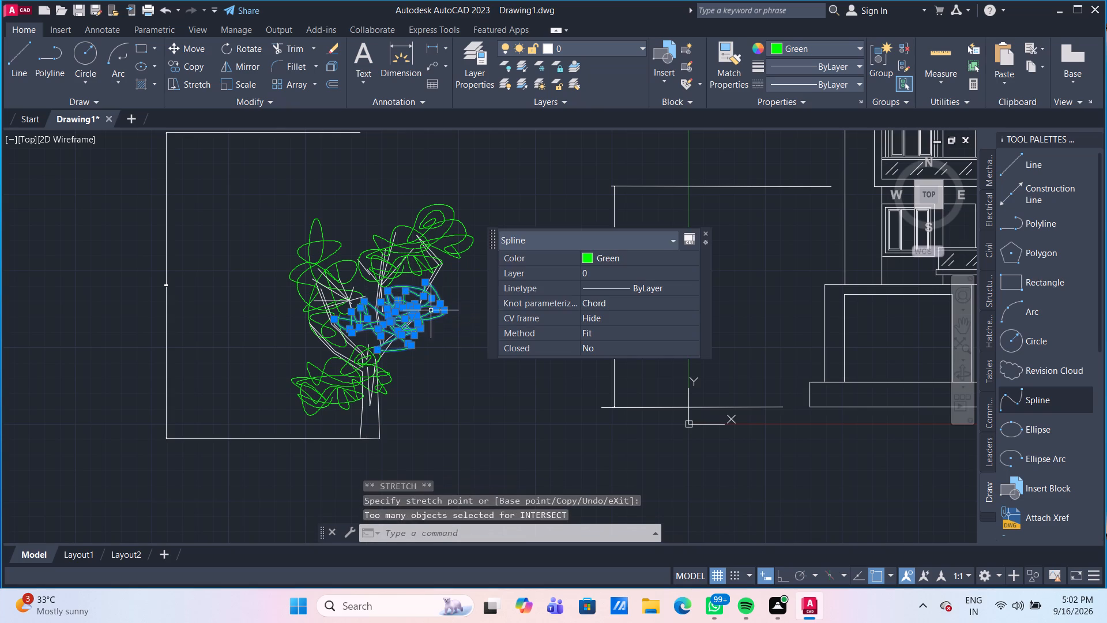
pyautogui.moveTo(442, 310); pyautogui.dragTo(426, 309)
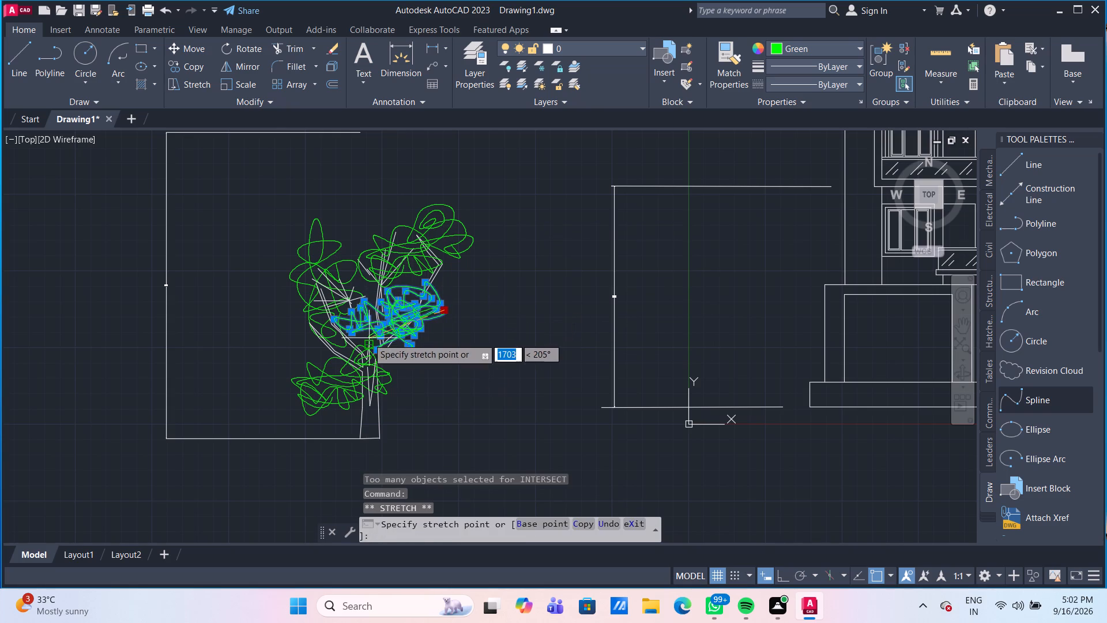
pyautogui.click(362, 337)
pyautogui.click(440, 305)
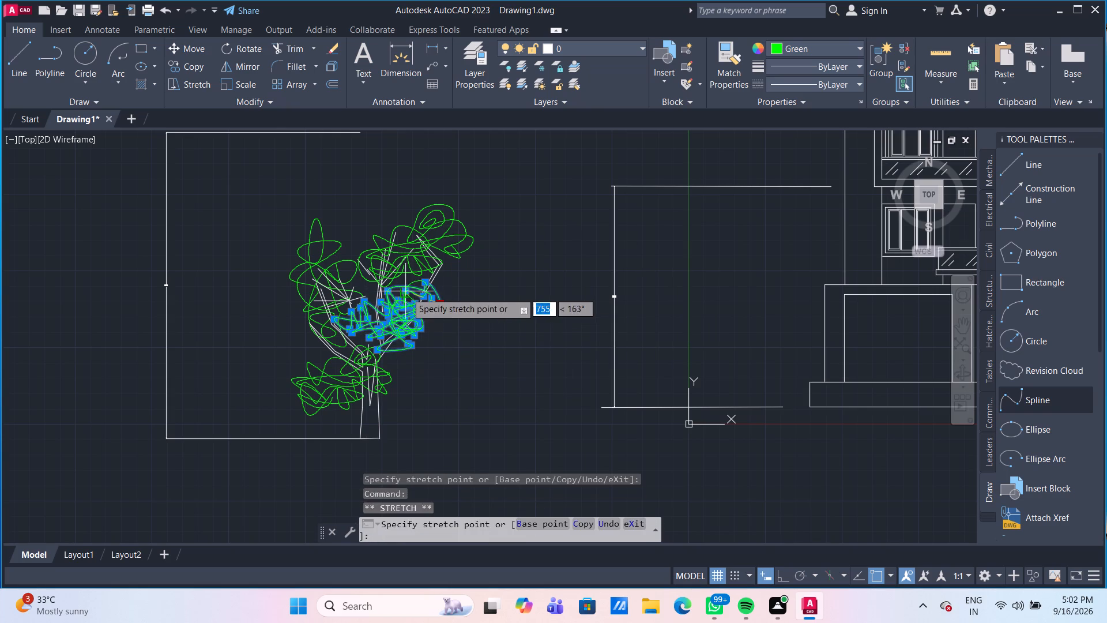
pyautogui.click(394, 288)
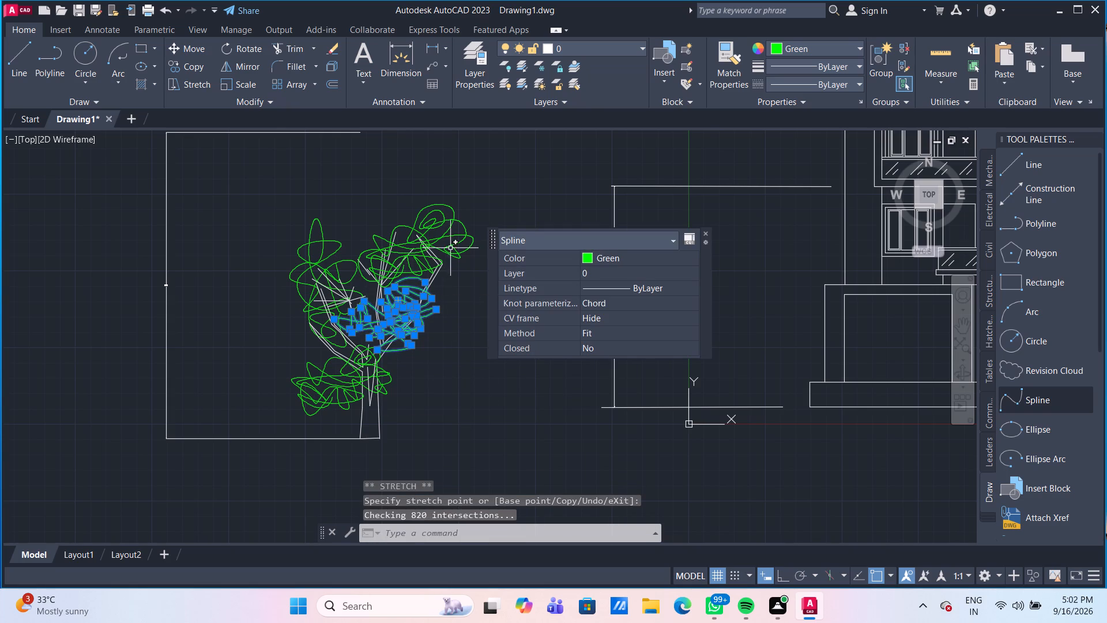
# Stretch the top and right-hand fit points of the upper right branch's foliage spline inward and leftward over the branch.
pyautogui.click(451, 249)
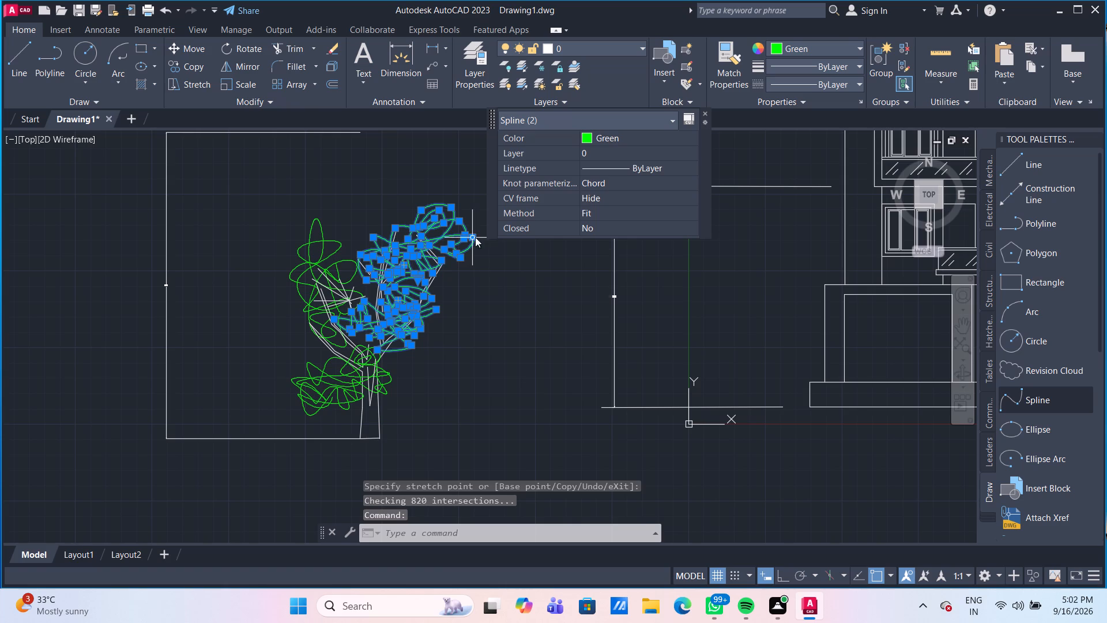
pyautogui.moveTo(475, 237); pyautogui.dragTo(461, 235)
pyautogui.click(420, 241)
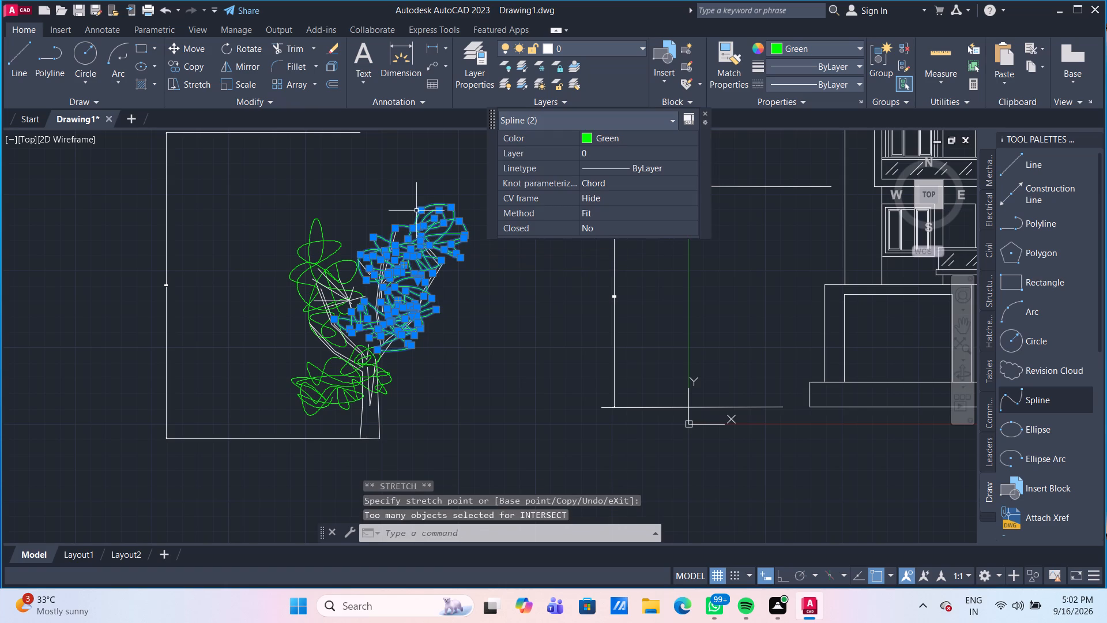
pyautogui.moveTo(419, 212); pyautogui.dragTo(404, 220)
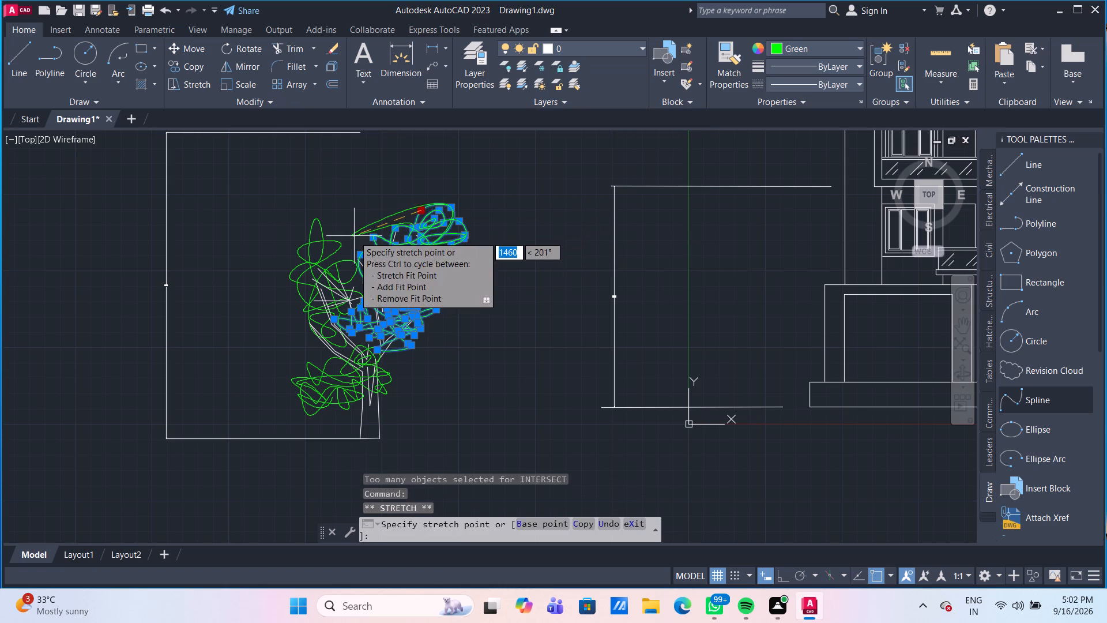
pyautogui.click(354, 236)
pyautogui.moveTo(436, 213); pyautogui.dragTo(411, 235)
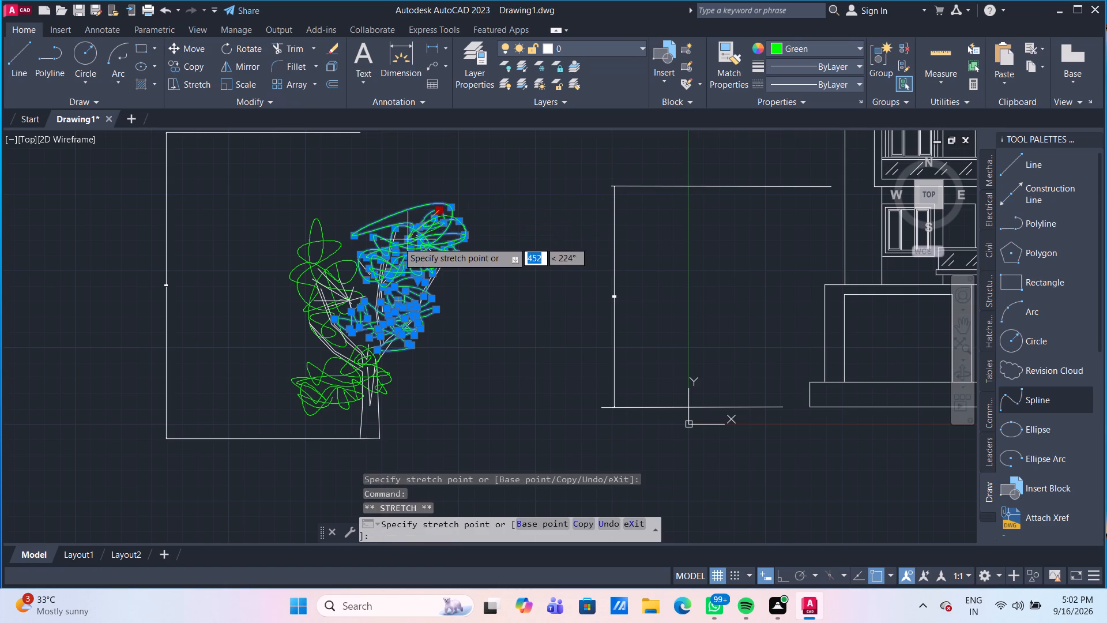
pyautogui.click(396, 243)
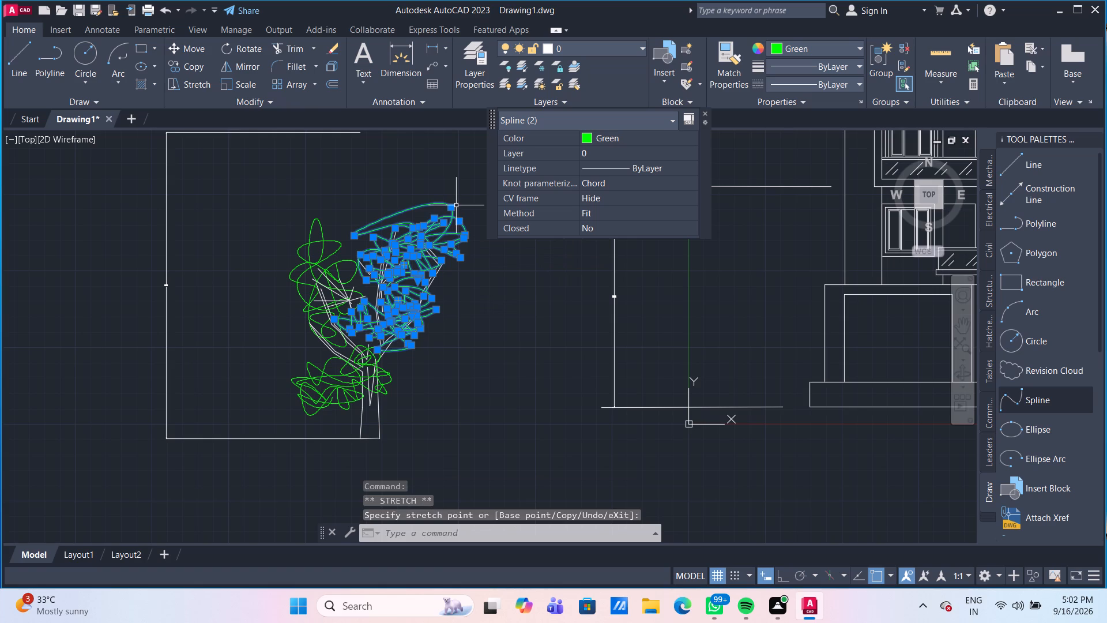
pyautogui.moveTo(452, 208); pyautogui.dragTo(429, 223)
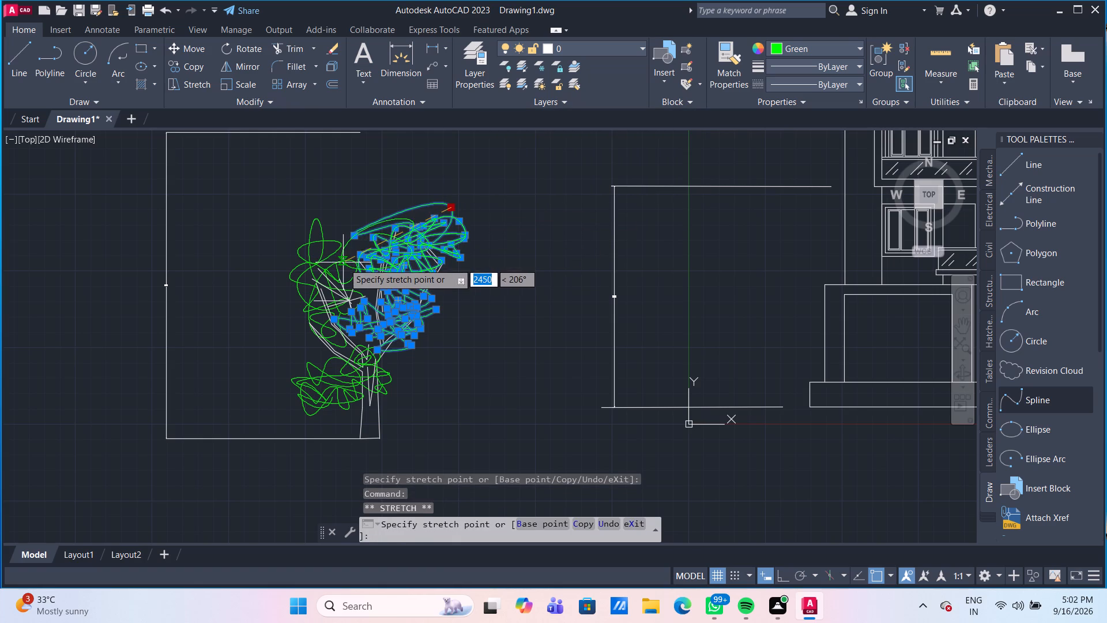
pyautogui.click(344, 263)
pyautogui.moveTo(460, 224); pyautogui.dragTo(434, 244)
pyautogui.click(394, 266)
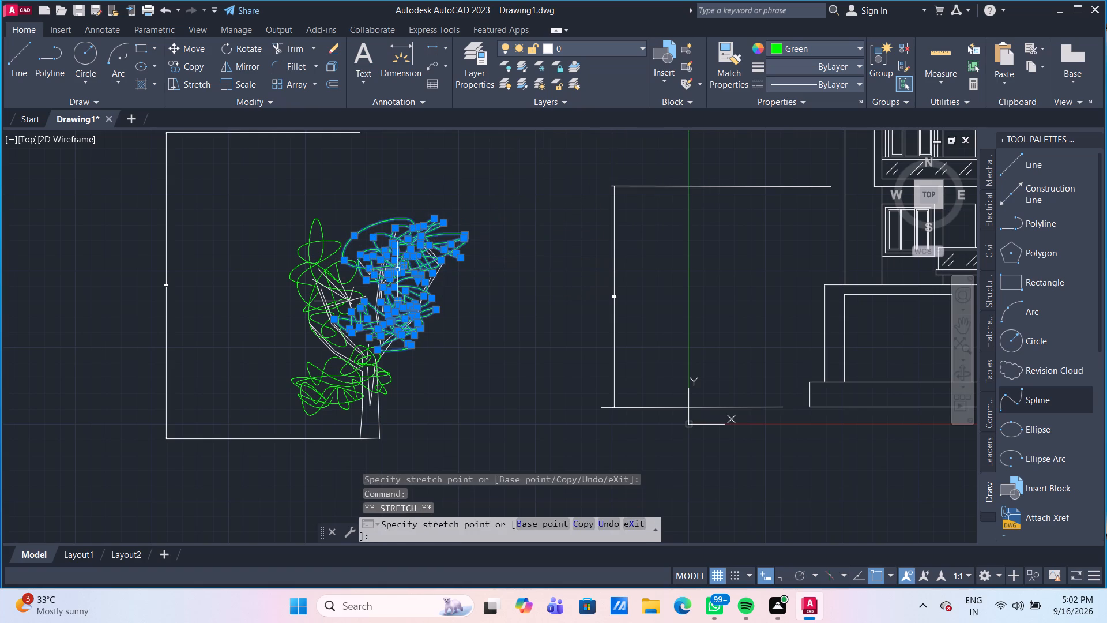
pyautogui.moveTo(464, 259); pyautogui.dragTo(440, 262)
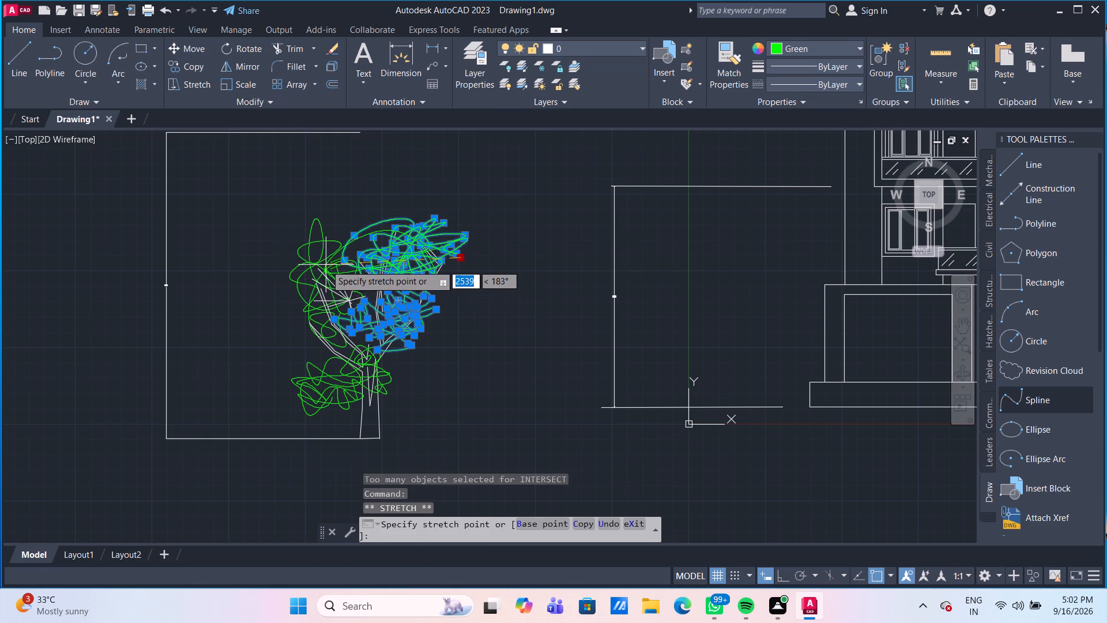
pyautogui.click(350, 247)
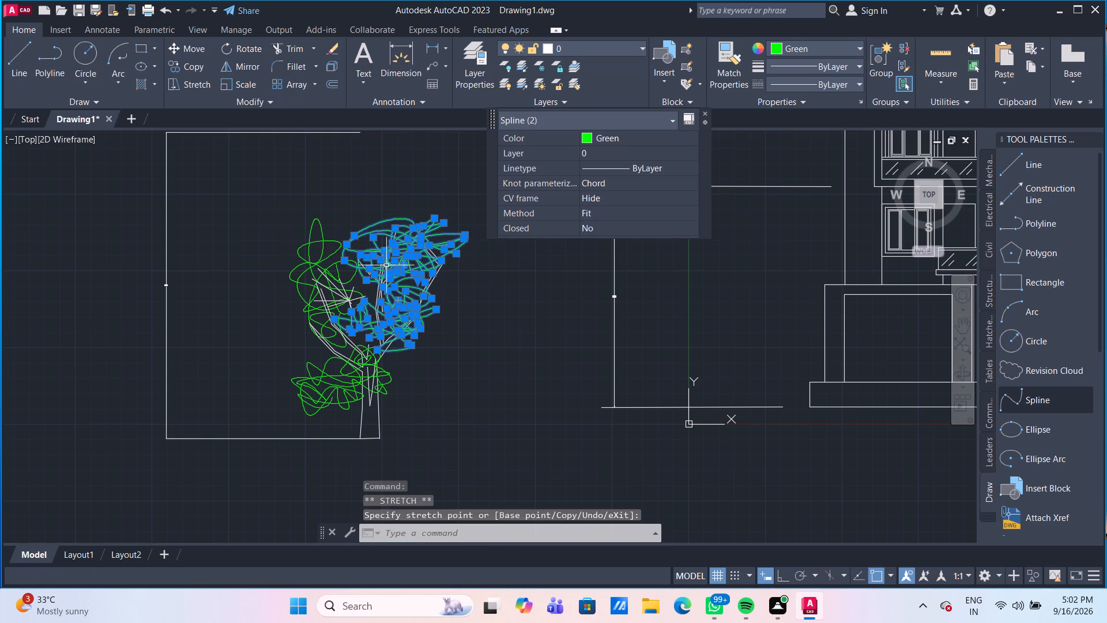
# Pull the remaining outlying right and top fit points of the upper foliage spline inward to round off the crown.
pyautogui.click(466, 235)
pyautogui.moveTo(362, 247); pyautogui.dragTo(365, 249)
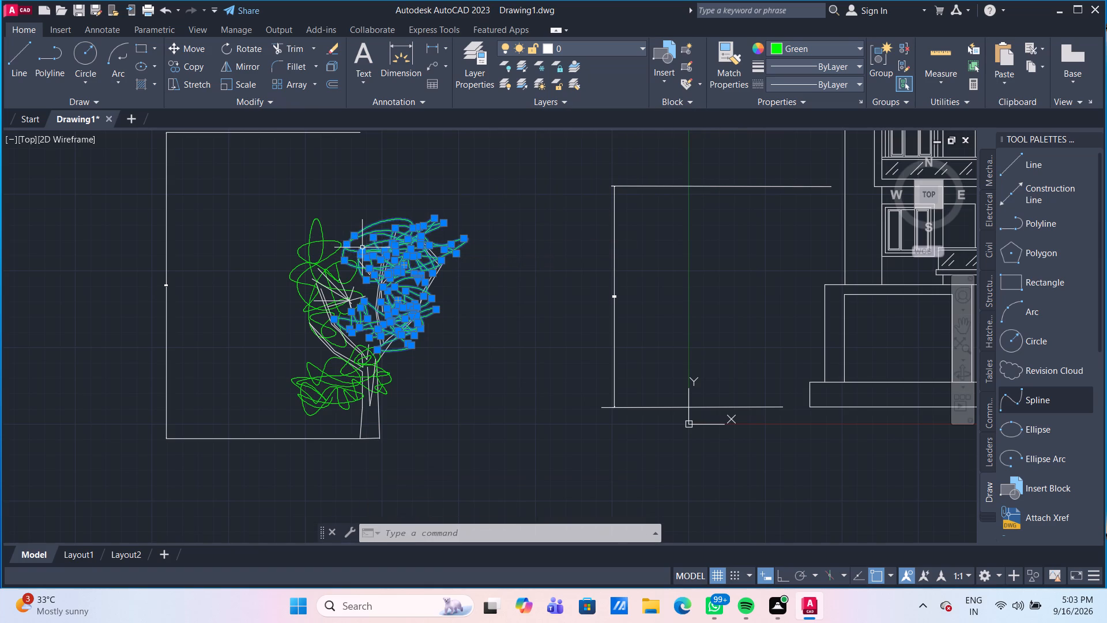
pyautogui.moveTo(365, 249); pyautogui.dragTo(367, 250)
pyautogui.click(456, 256)
pyautogui.click(429, 287)
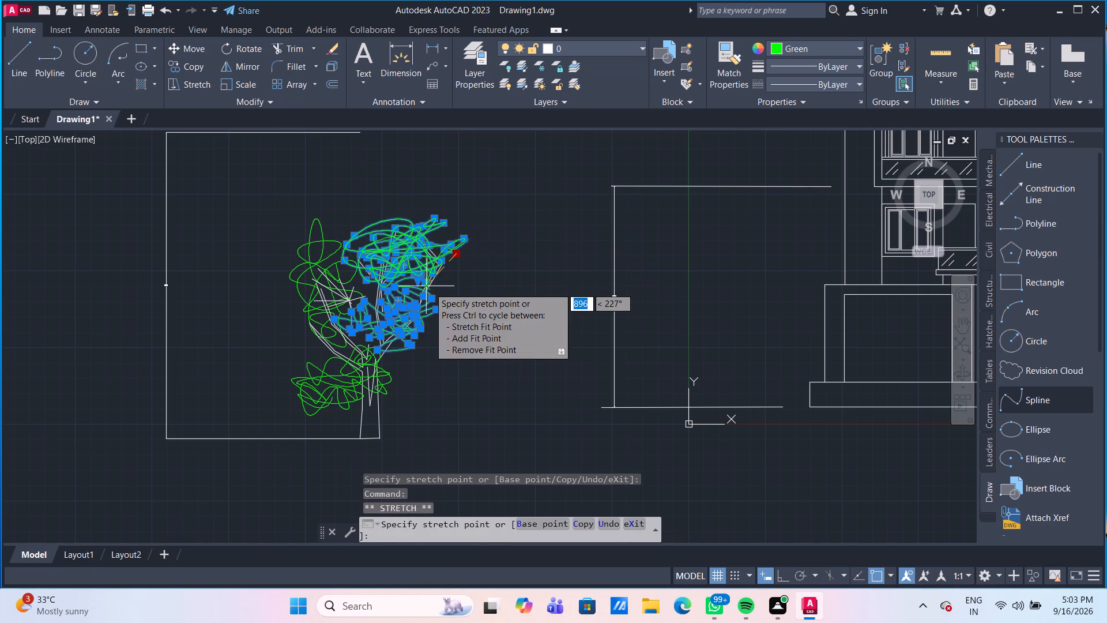
pyautogui.click(462, 241)
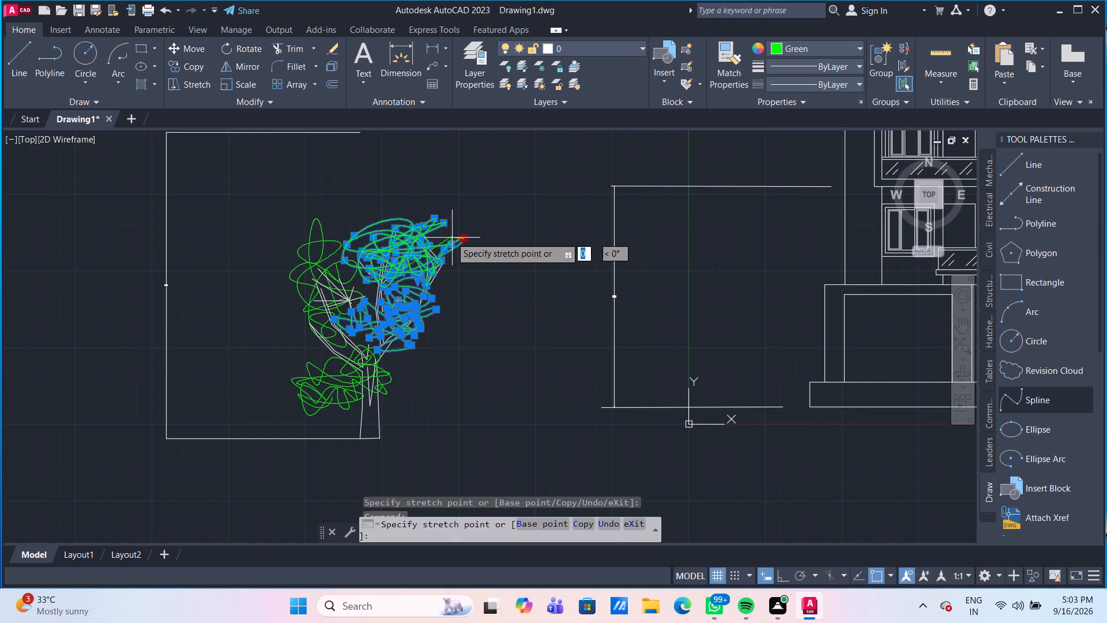
pyautogui.click(440, 239)
pyautogui.moveTo(443, 223); pyautogui.dragTo(439, 238)
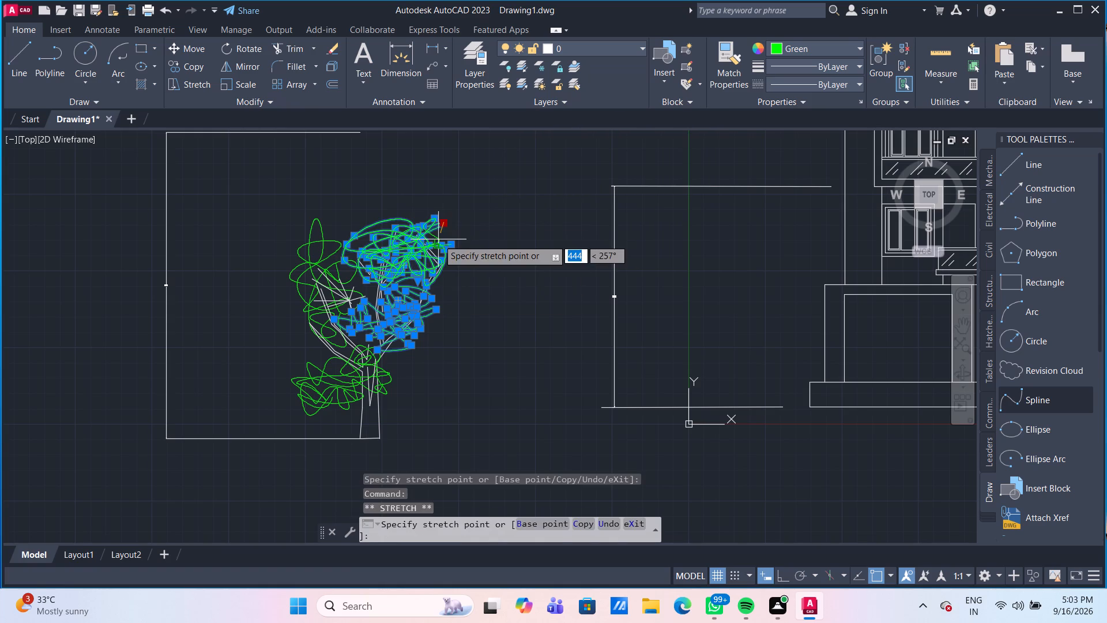
pyautogui.click(438, 239)
pyautogui.moveTo(434, 216); pyautogui.dragTo(427, 220)
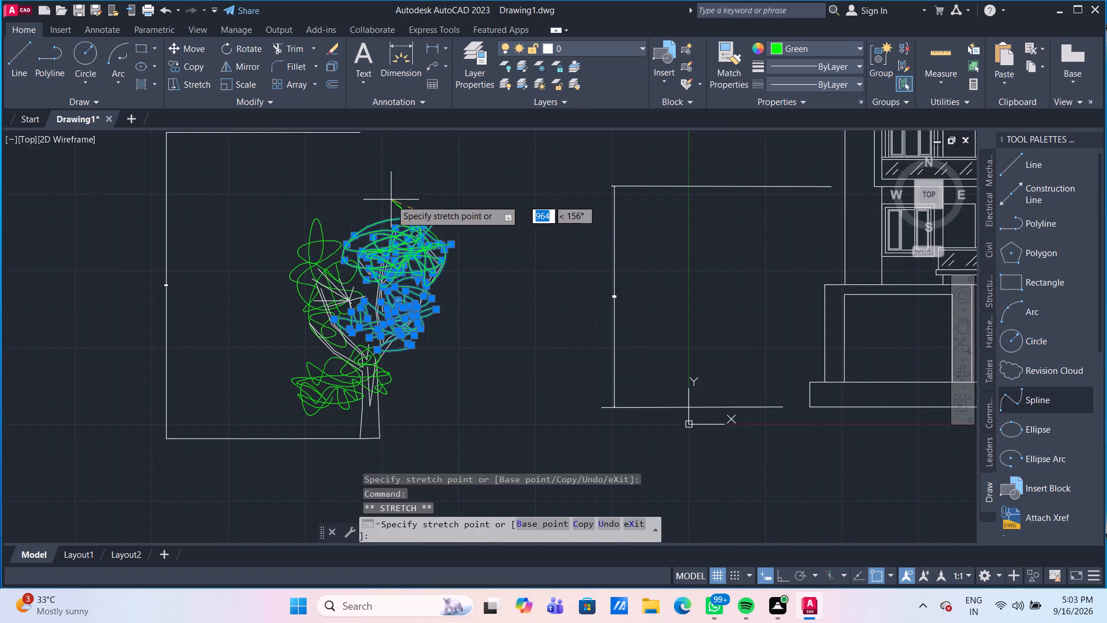
pyautogui.click(374, 220)
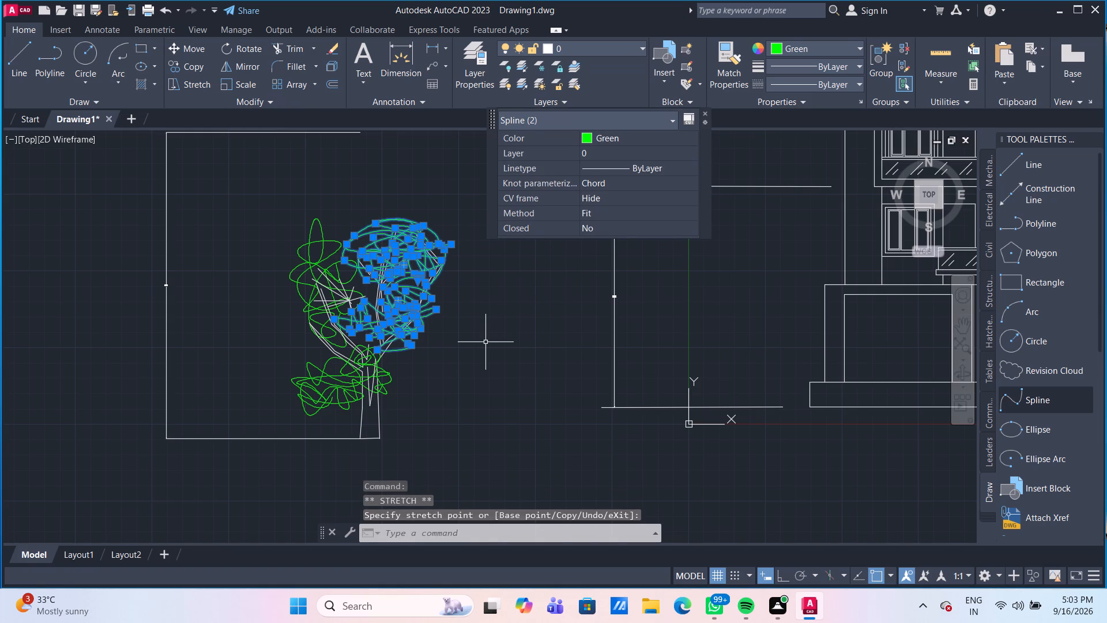
pyautogui.press('Escape')
# Erase the open rectangular outline standing around the left side of the tree.
pyautogui.scroll(-1, 485, 342)
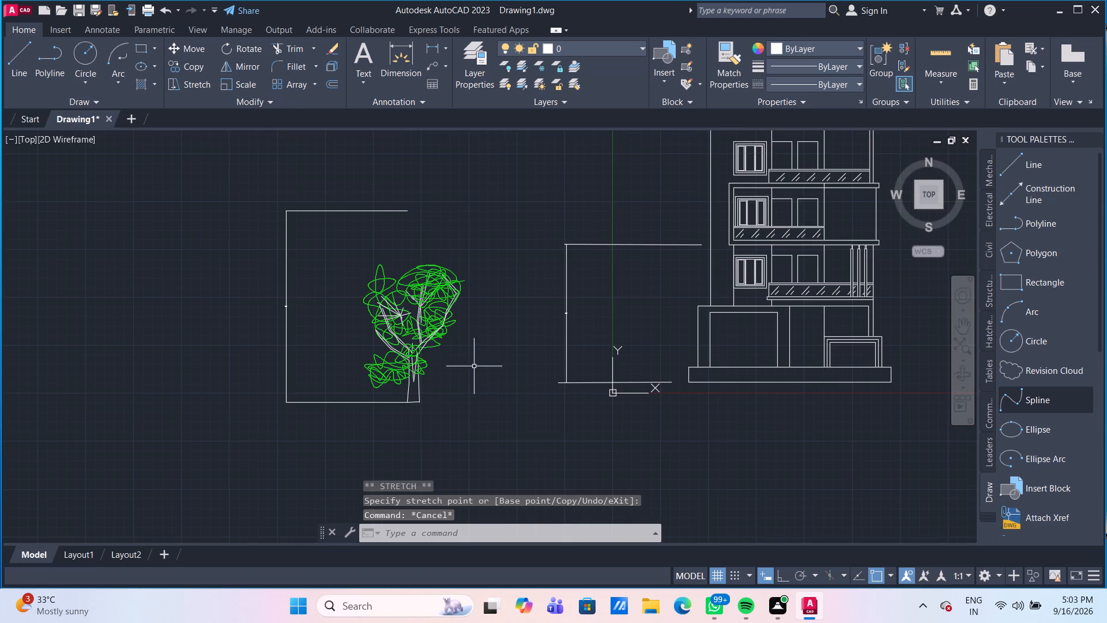
pyautogui.scroll(-1, 472, 370)
pyautogui.scroll(2, 385, 416)
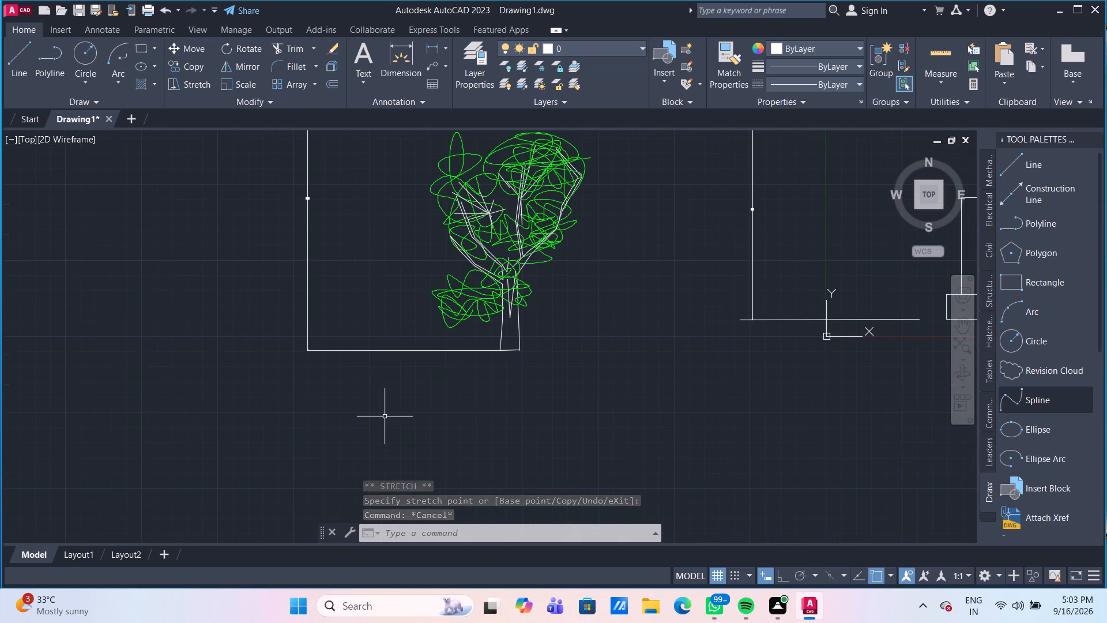
pyautogui.moveTo(385, 416); pyautogui.dragTo(374, 398)
pyautogui.click(266, 215)
pyautogui.press('Delete')
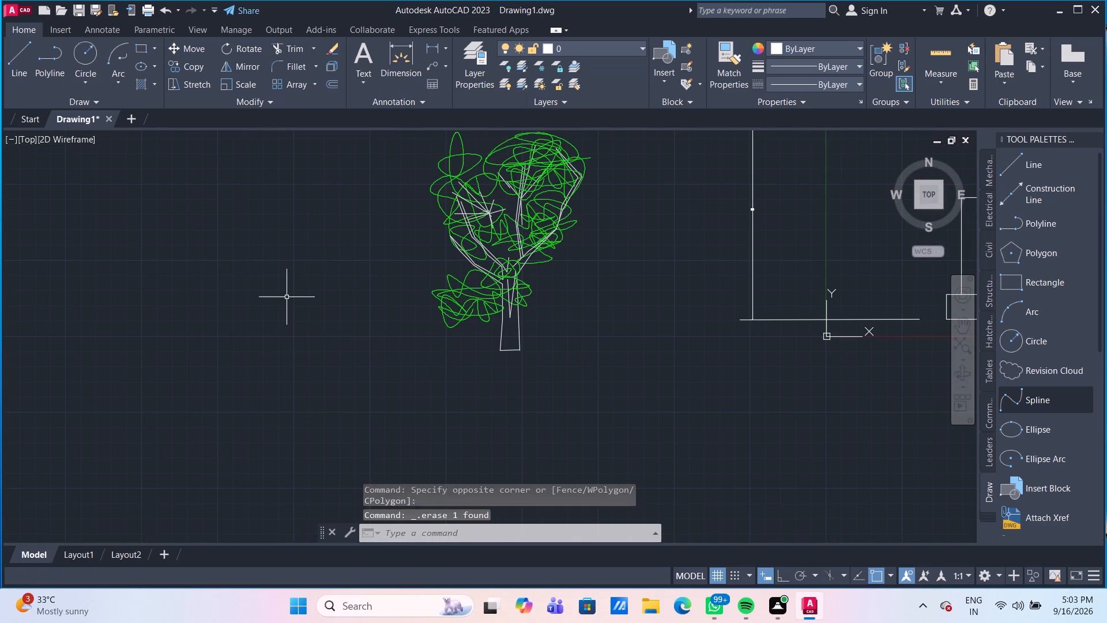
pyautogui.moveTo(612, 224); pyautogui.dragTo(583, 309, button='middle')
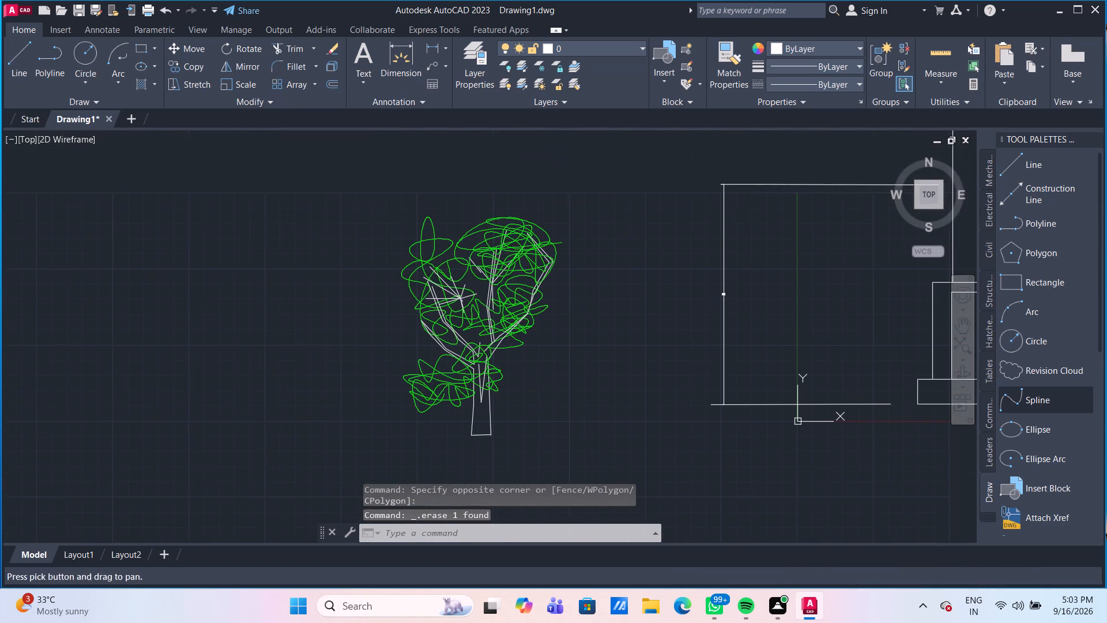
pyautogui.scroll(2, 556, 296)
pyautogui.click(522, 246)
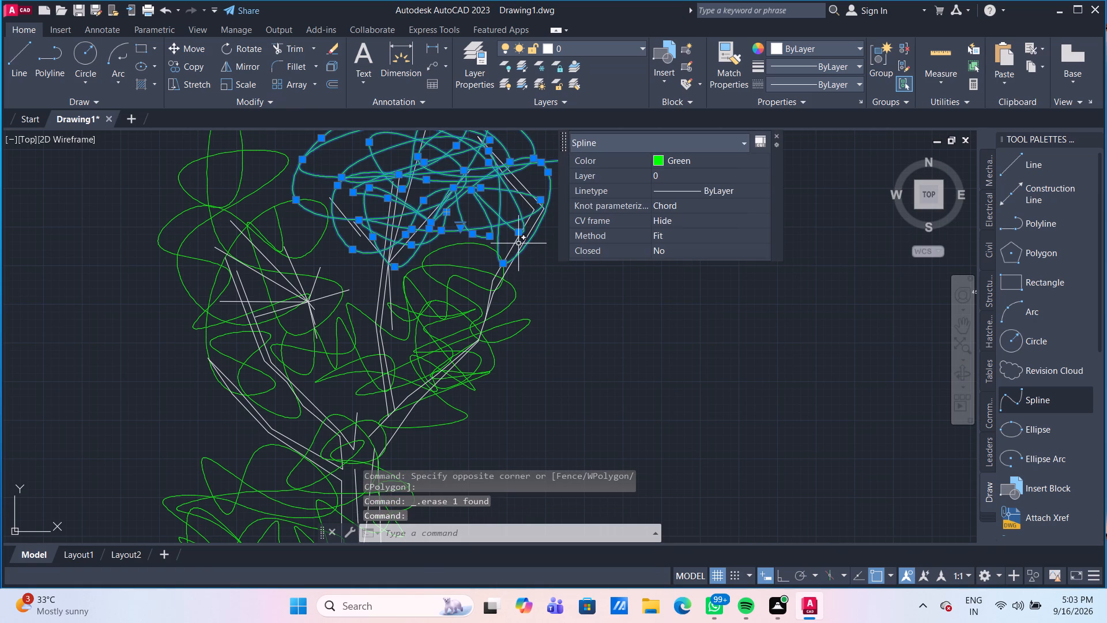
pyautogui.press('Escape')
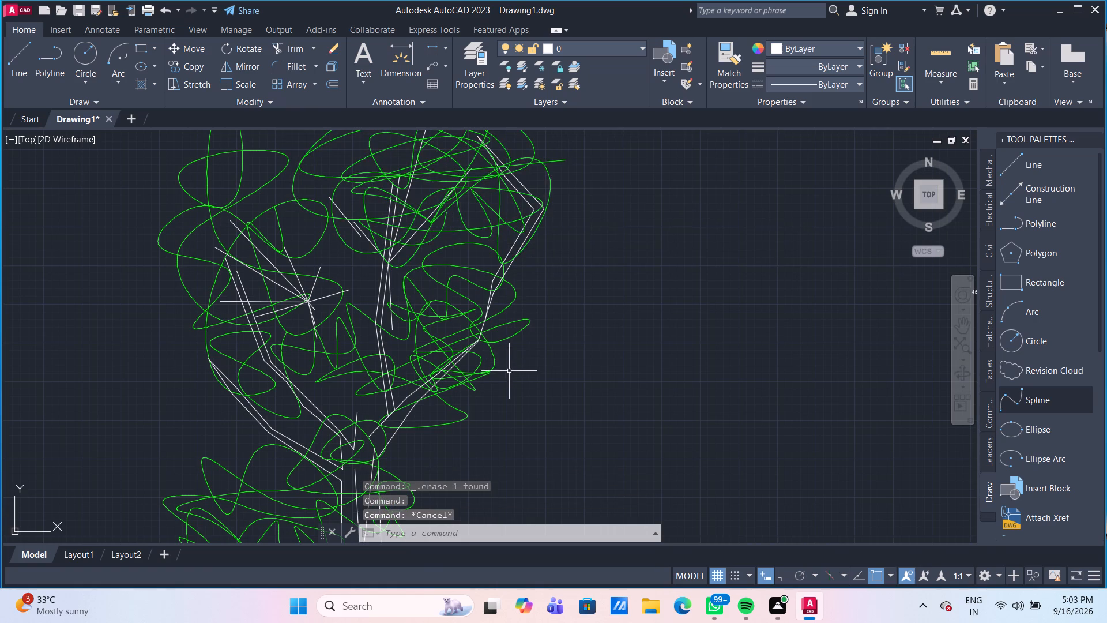
# Recolor the trunk outline, its inner V-shaped lines and the adjoining lower segments of the left, middle and right branches to orange index color 30.
pyautogui.scroll(-1, 509, 371)
pyautogui.moveTo(499, 356); pyautogui.dragTo(458, 187, button='middle')
pyautogui.moveTo(415, 415); pyautogui.dragTo(404, 399)
pyautogui.click(357, 337)
pyautogui.scroll(2, 357, 322)
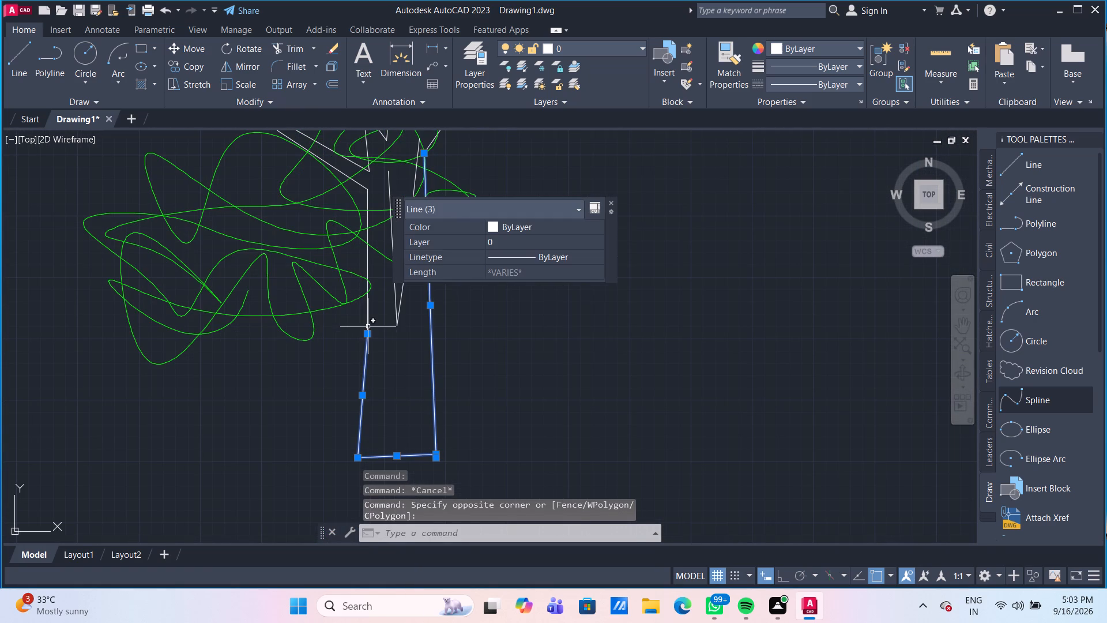
pyautogui.click(368, 327)
pyautogui.click(404, 317)
pyautogui.click(388, 307)
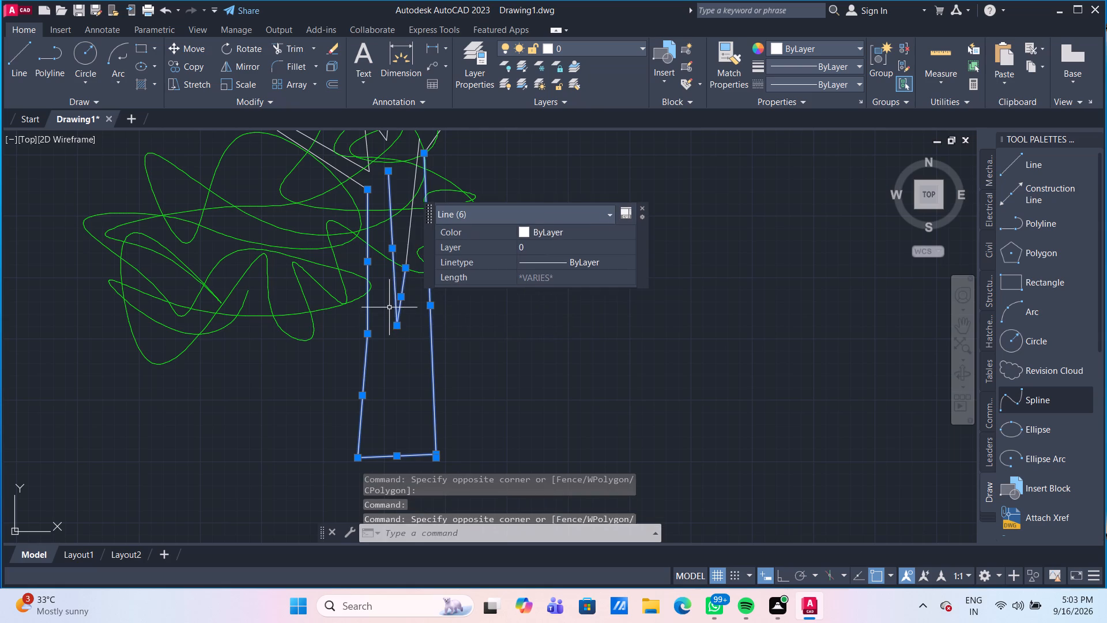
pyautogui.moveTo(390, 308); pyautogui.dragTo(368, 452, button='middle')
pyautogui.scroll(-1, 372, 413)
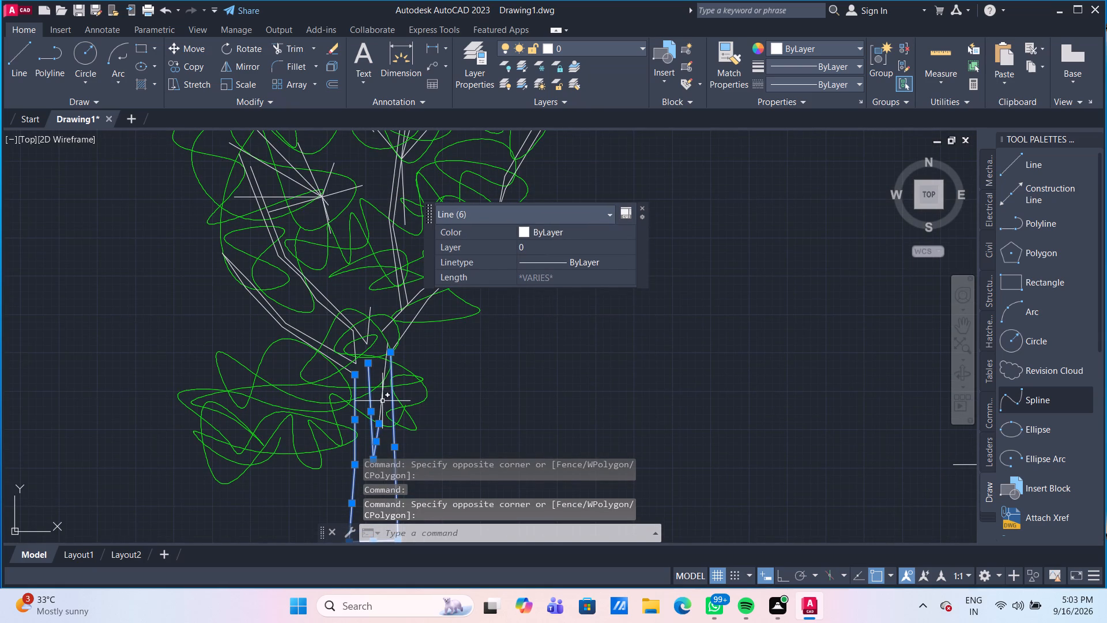
pyautogui.click(382, 401)
pyautogui.click(318, 308)
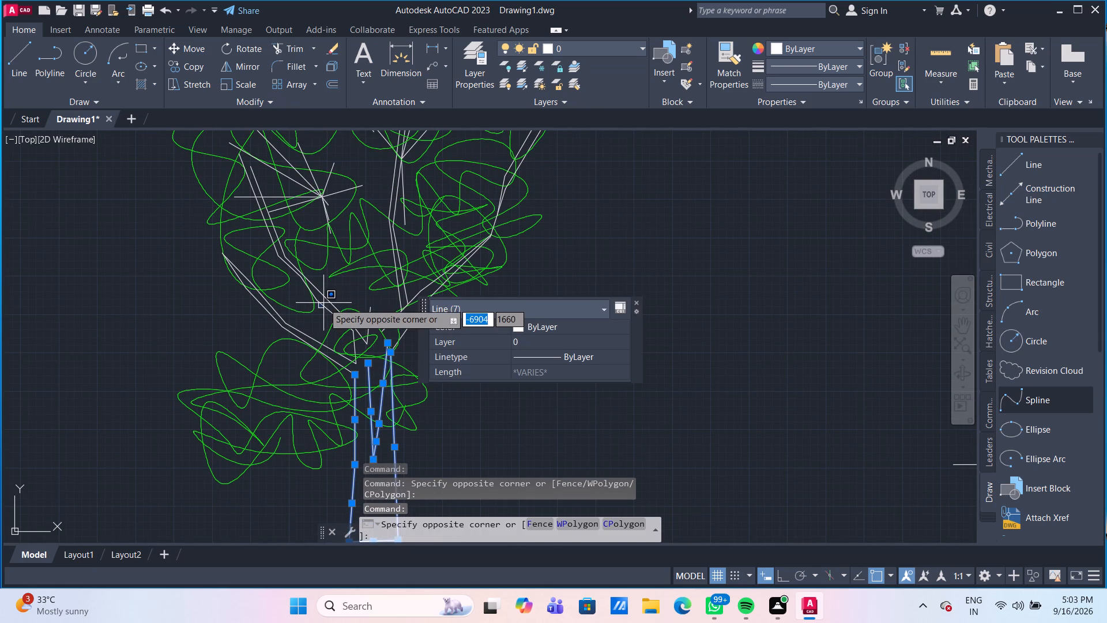
pyautogui.click(326, 298)
pyautogui.click(330, 299)
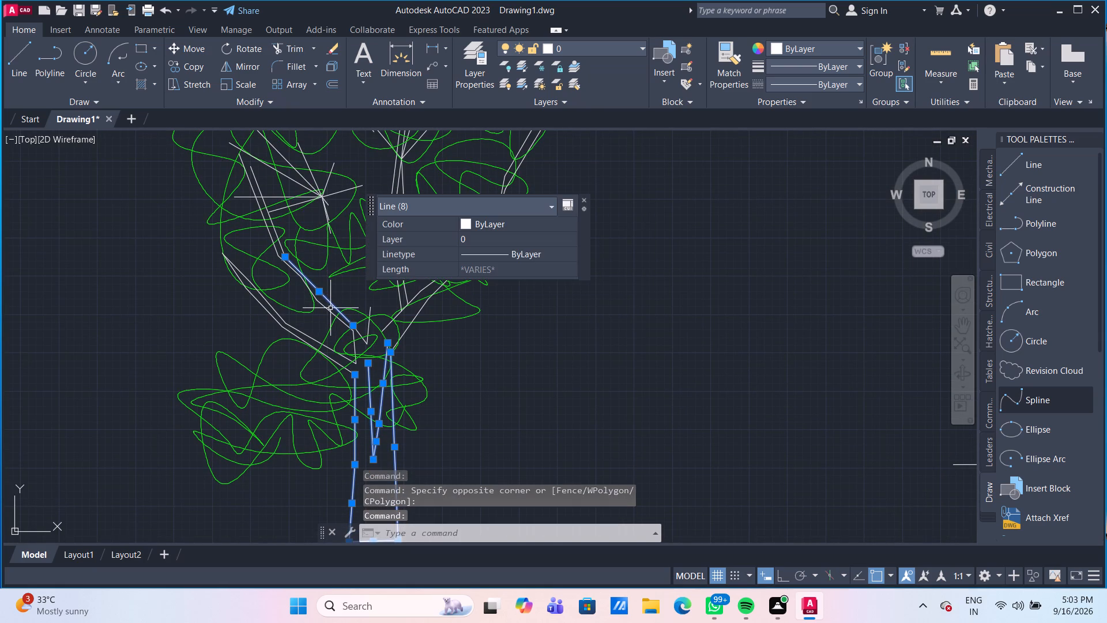
pyautogui.click(329, 310)
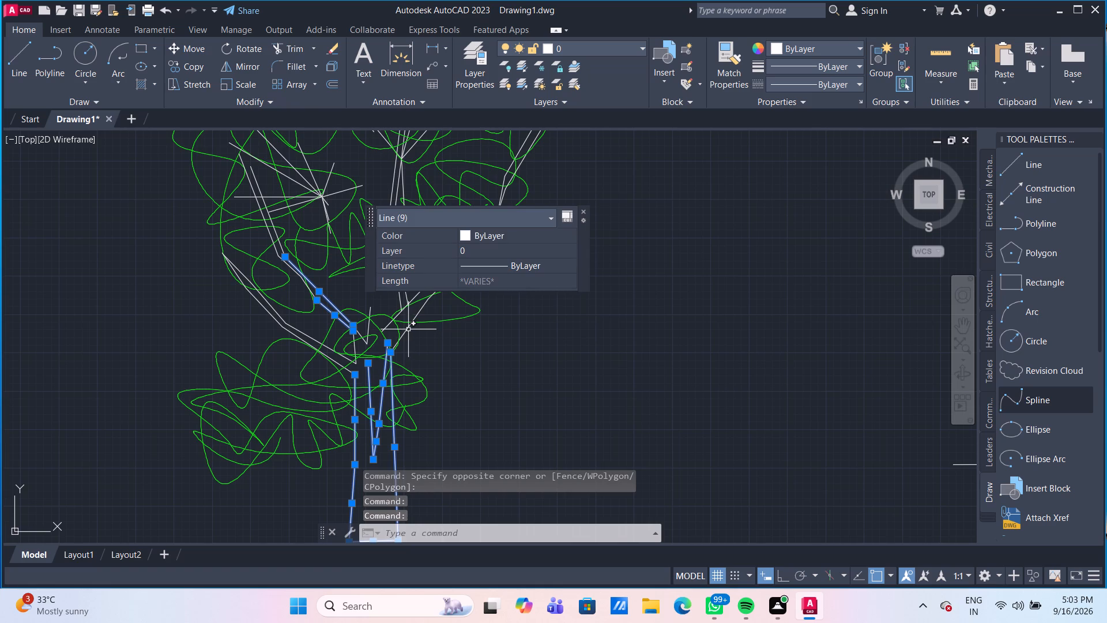
pyautogui.click(408, 329)
pyautogui.moveTo(426, 348); pyautogui.dragTo(396, 405, button='middle')
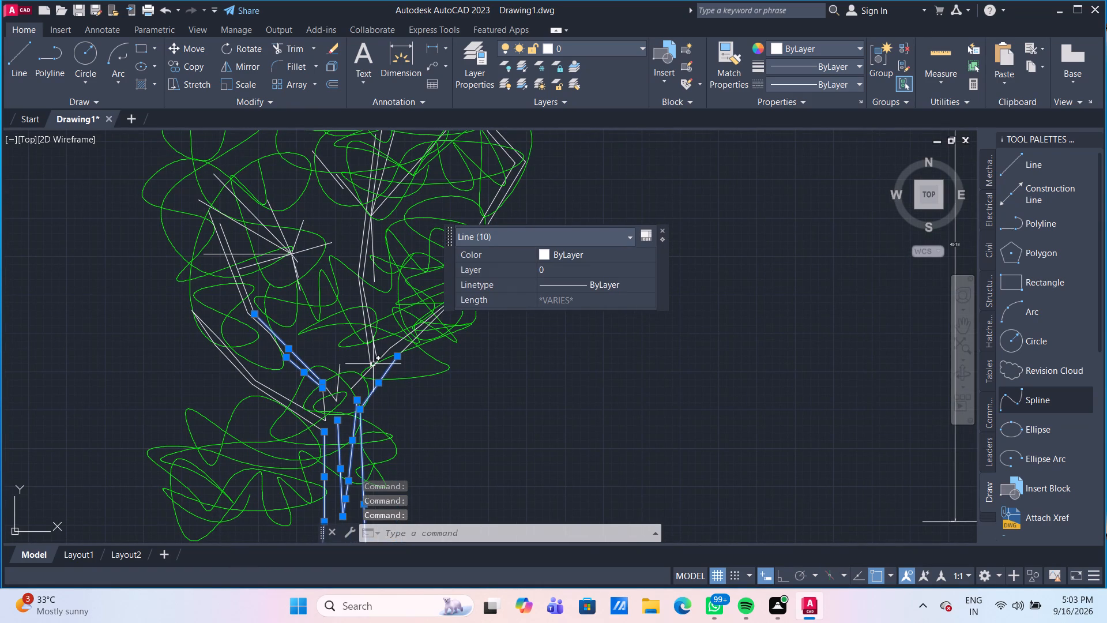
pyautogui.click(370, 351)
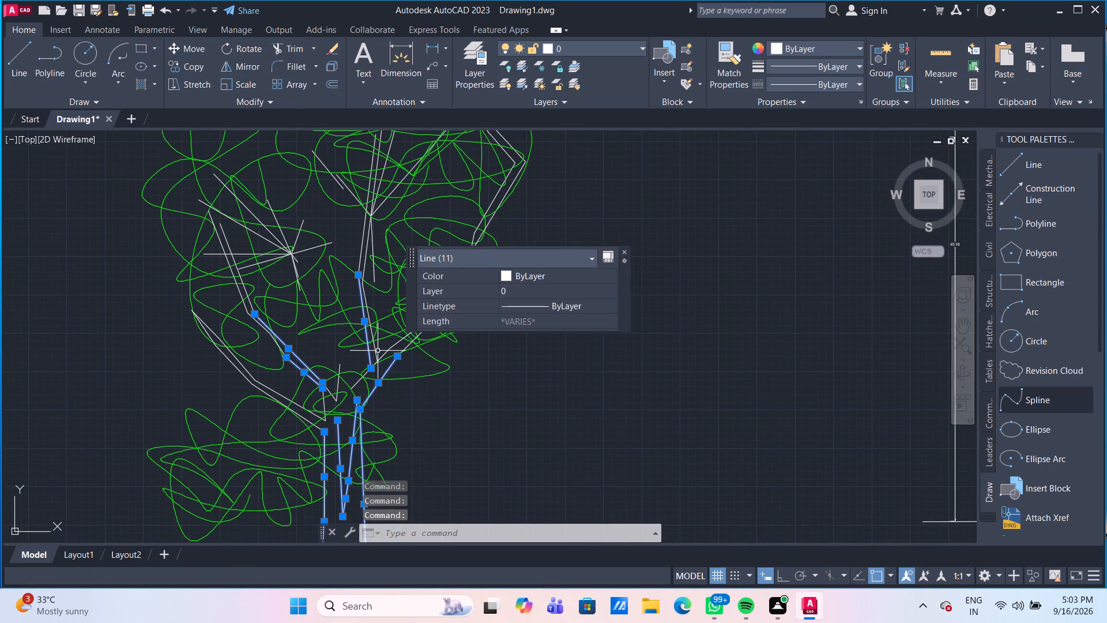
pyautogui.click(378, 351)
pyautogui.scroll(2, 376, 349)
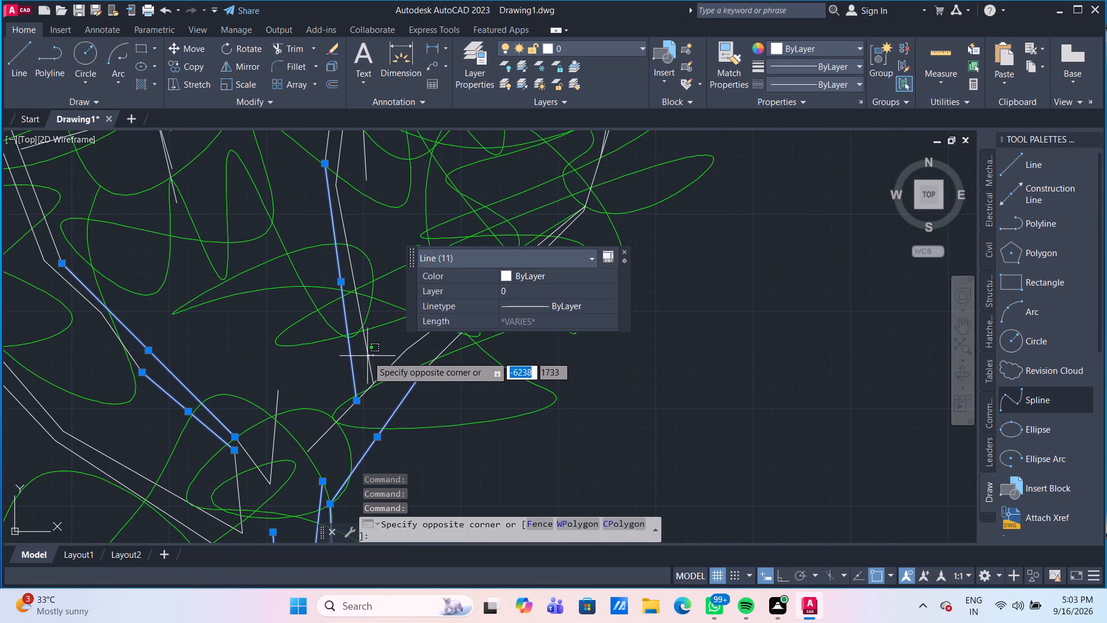
pyautogui.click(370, 361)
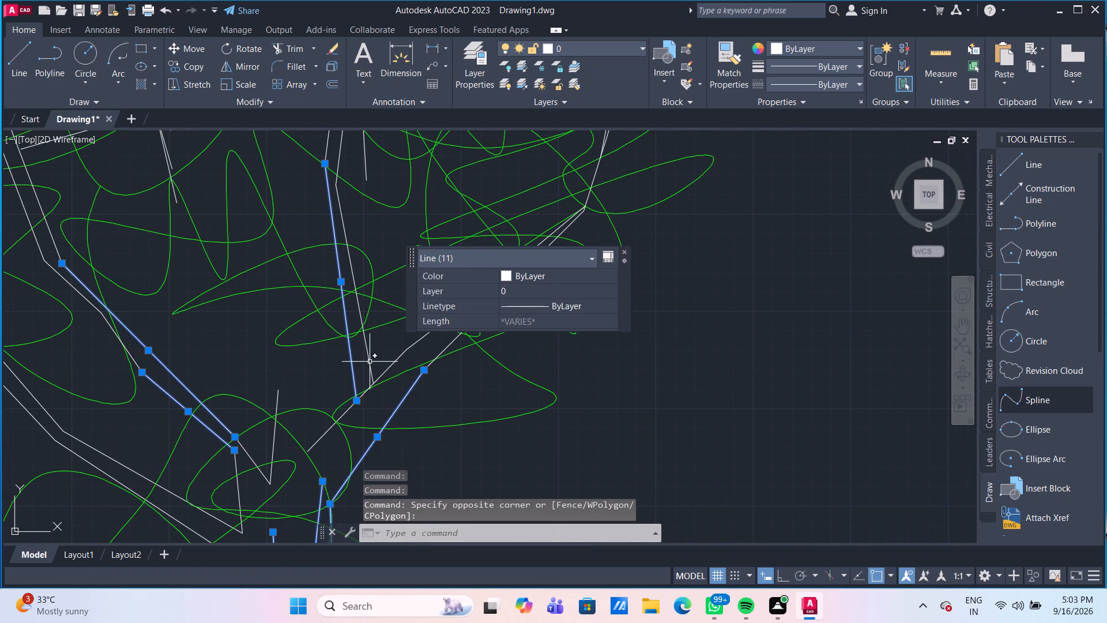
pyautogui.click(370, 362)
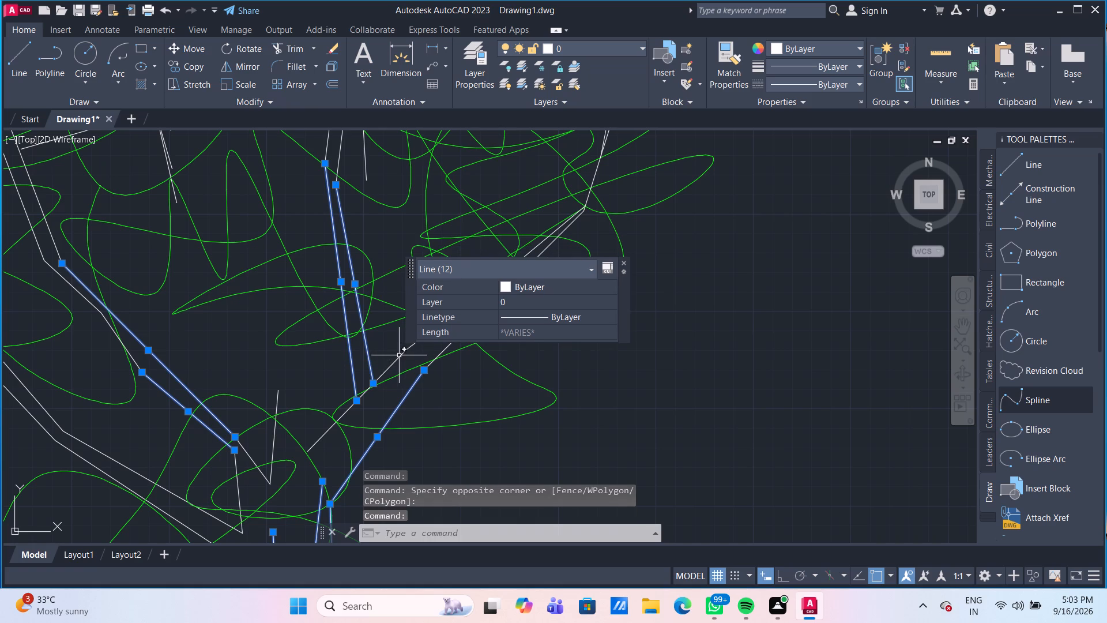
pyautogui.click(399, 355)
pyautogui.click(581, 278)
pyautogui.click(582, 280)
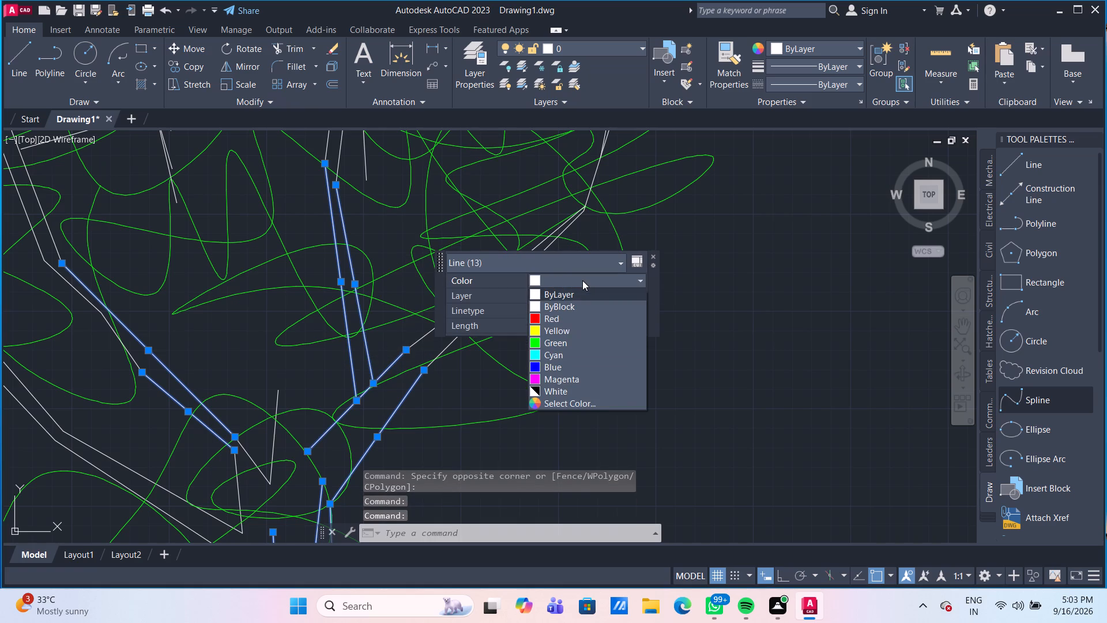
pyautogui.click(560, 401)
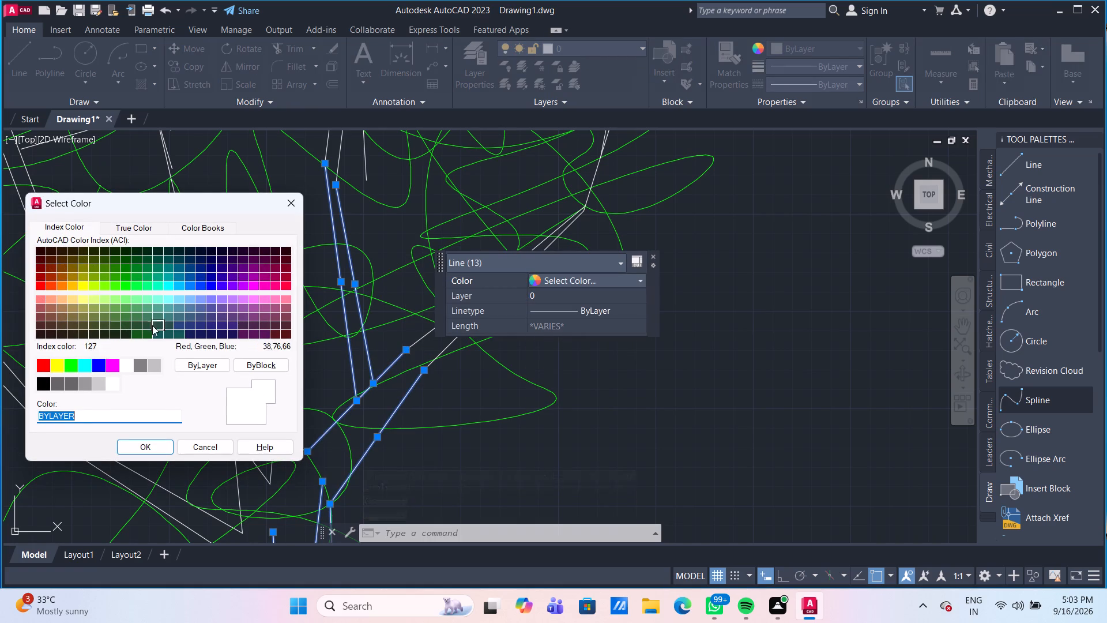
pyautogui.click(65, 285)
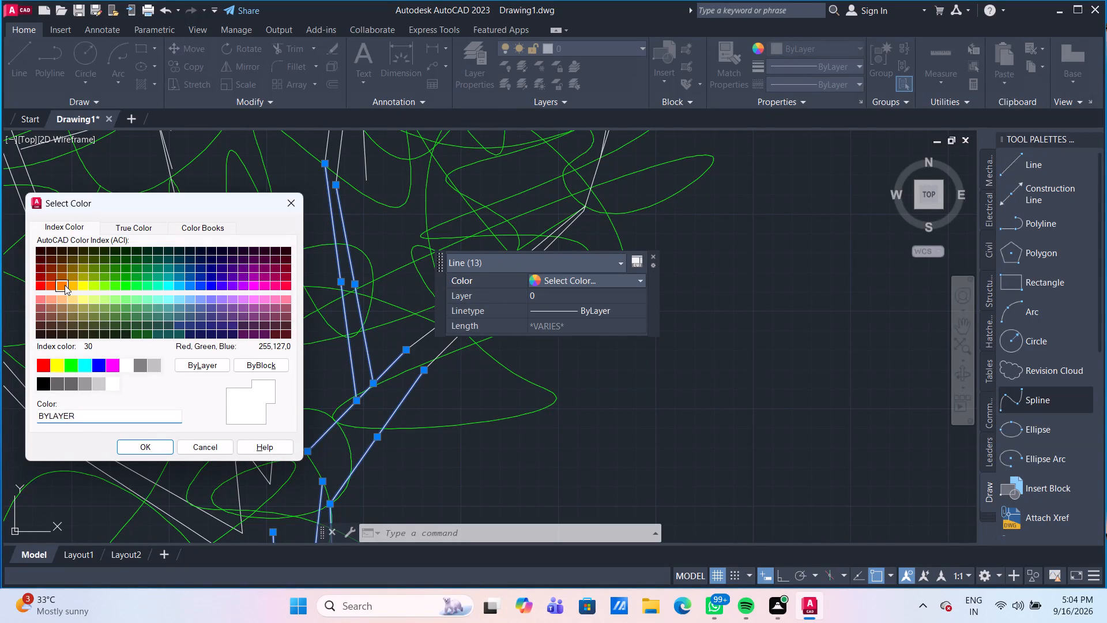
pyautogui.click(77, 287)
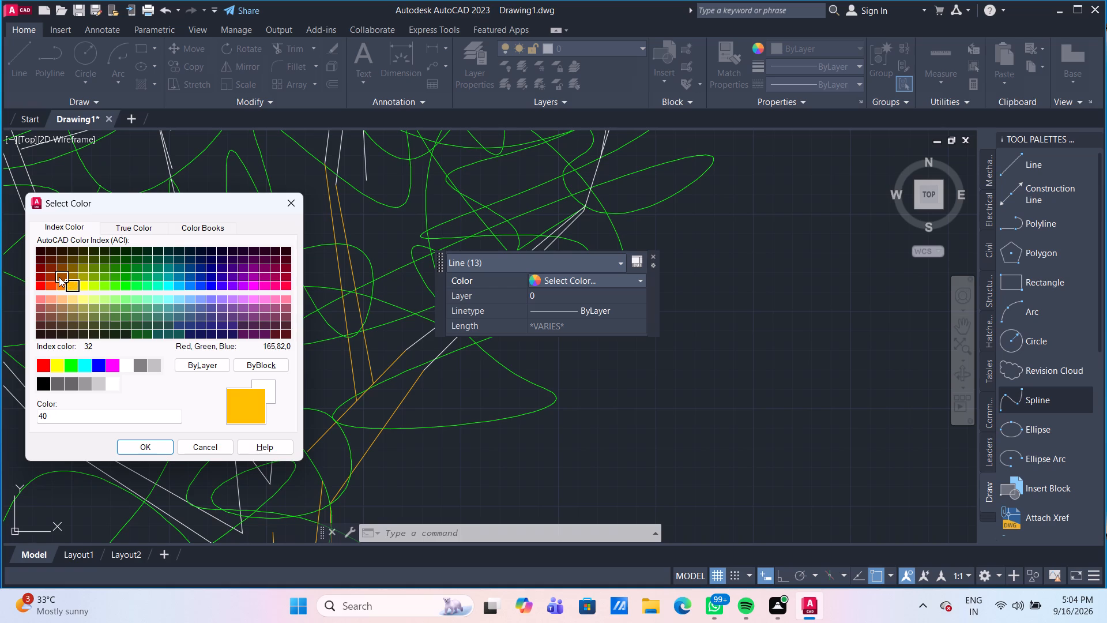
pyautogui.click(59, 277)
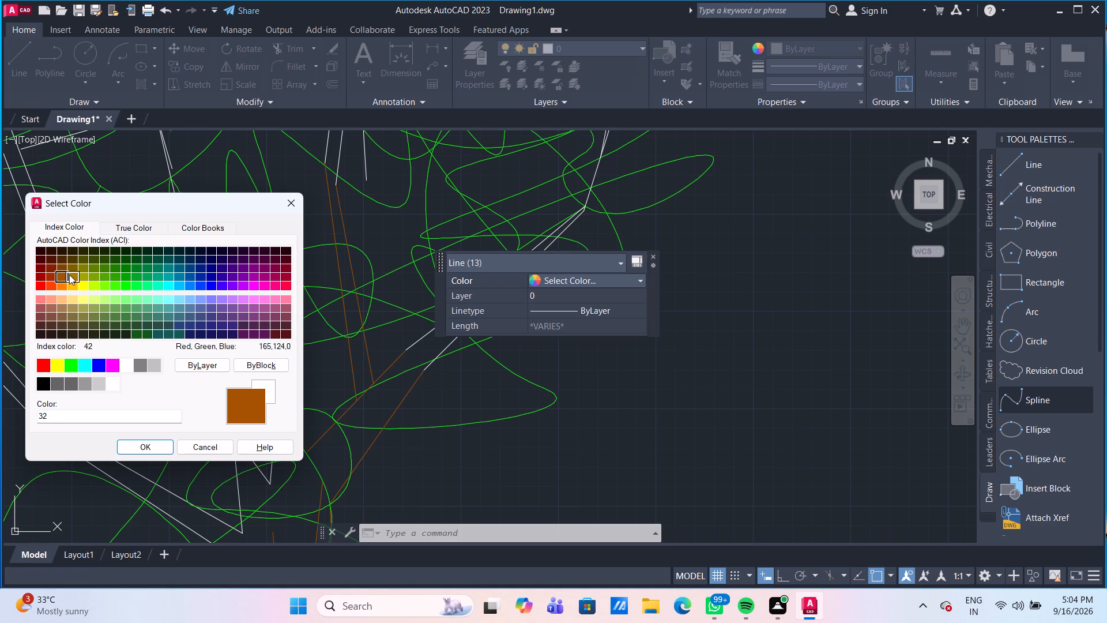
pyautogui.click(73, 274)
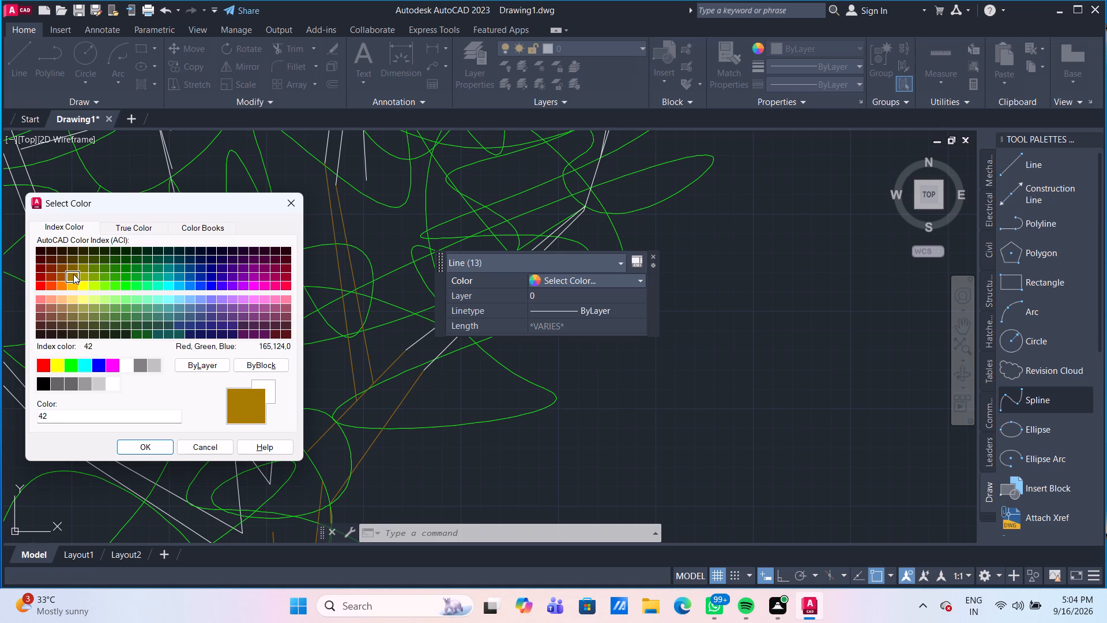
pyautogui.click(54, 268)
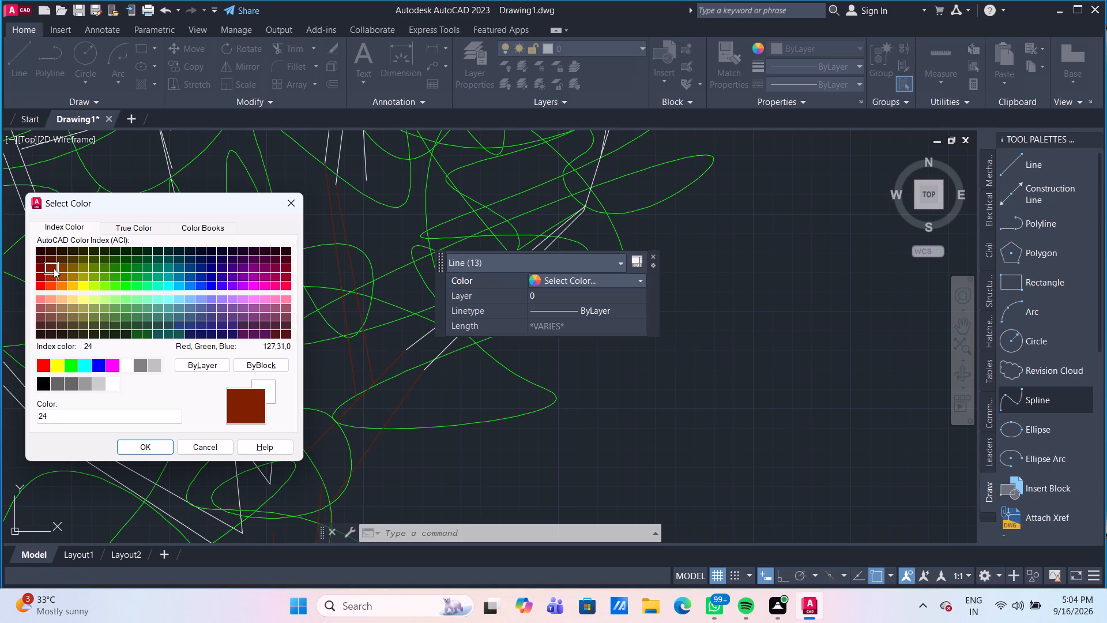
pyautogui.click(73, 268)
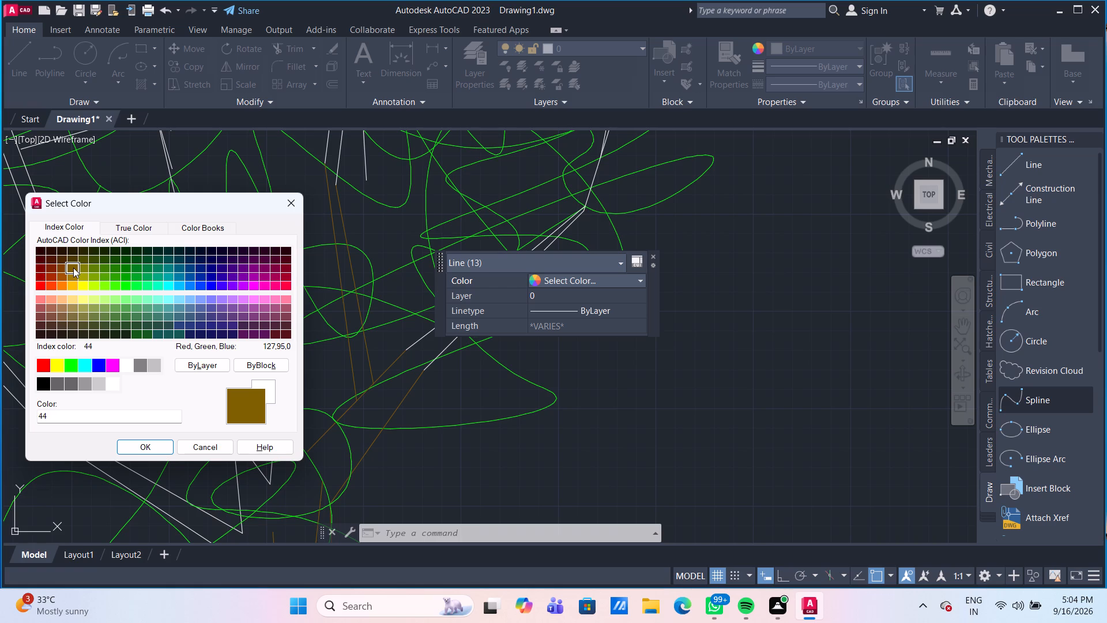
pyautogui.click(75, 274)
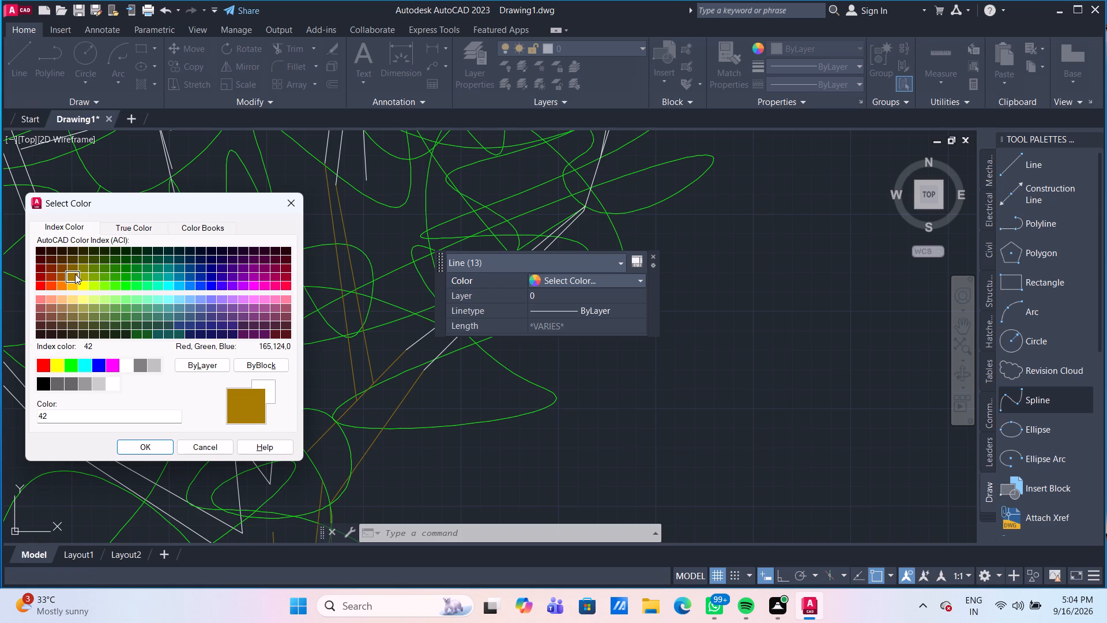
pyautogui.click(74, 287)
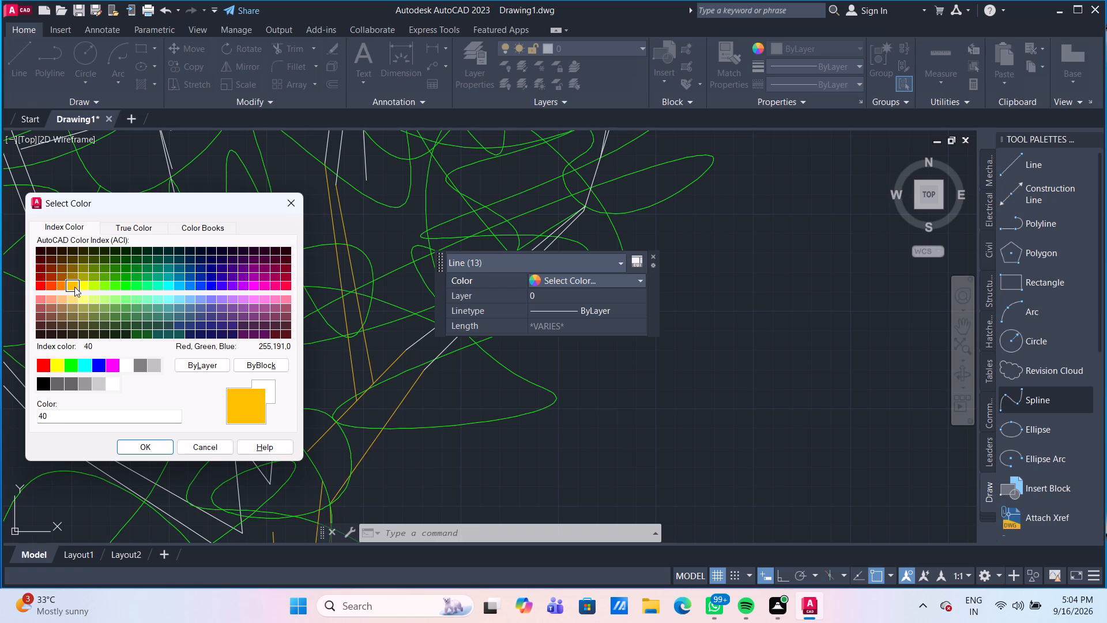
pyautogui.click(62, 284)
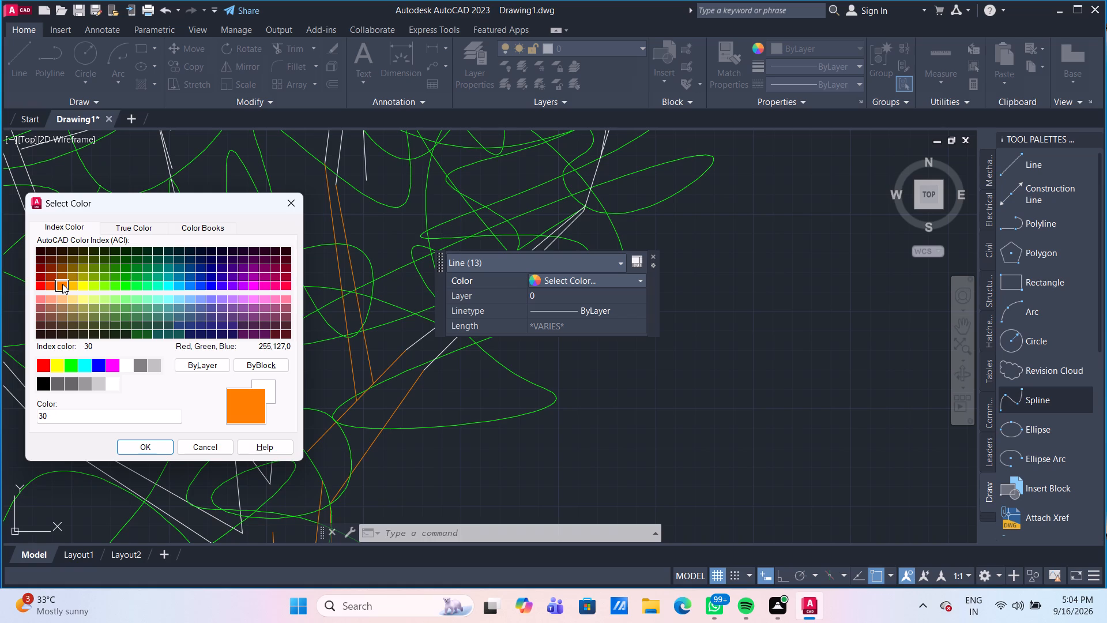
pyautogui.click(147, 448)
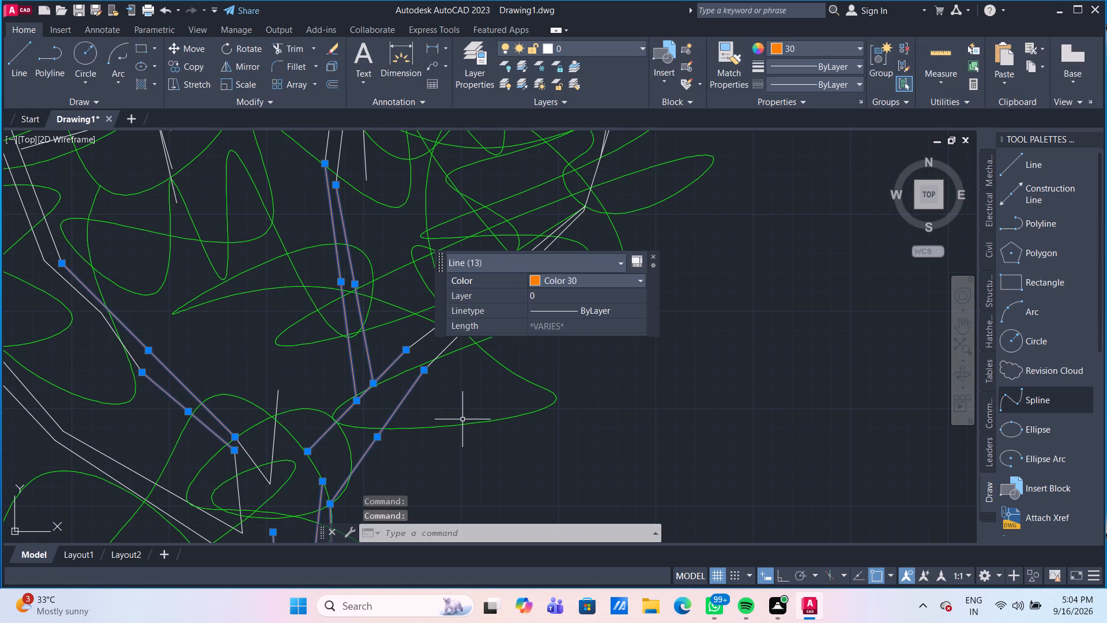
pyautogui.press('Escape')
# Erase the white double lines of the outermost left branch, from the trunk fork to its outer tip.
pyautogui.scroll(-5, 462, 419)
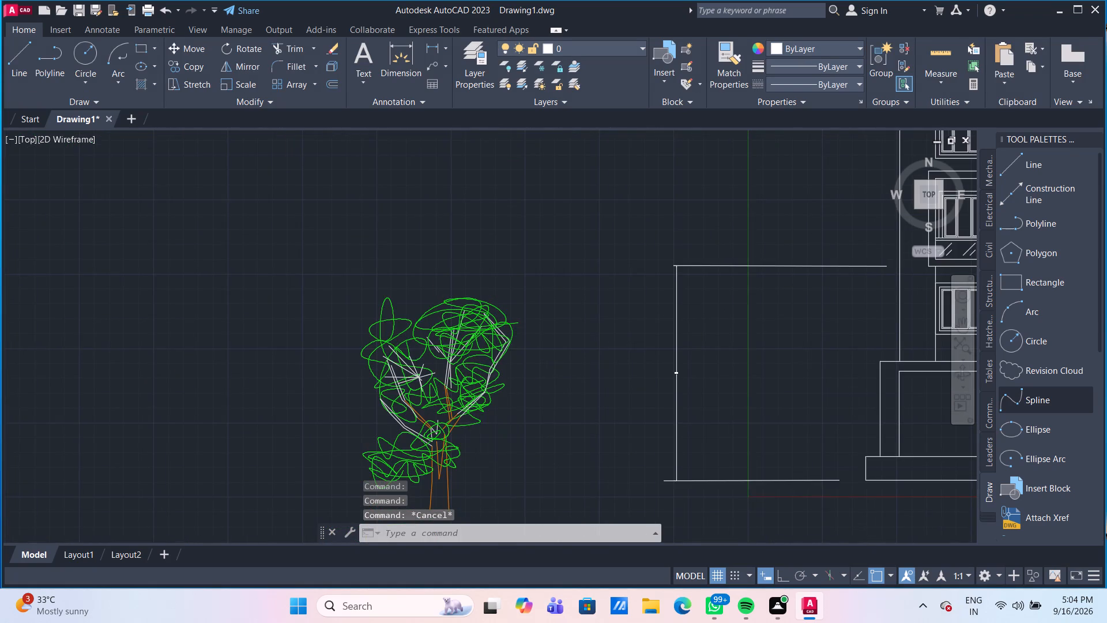
pyautogui.moveTo(494, 441); pyautogui.dragTo(483, 401, button='middle')
pyautogui.scroll(3, 445, 391)
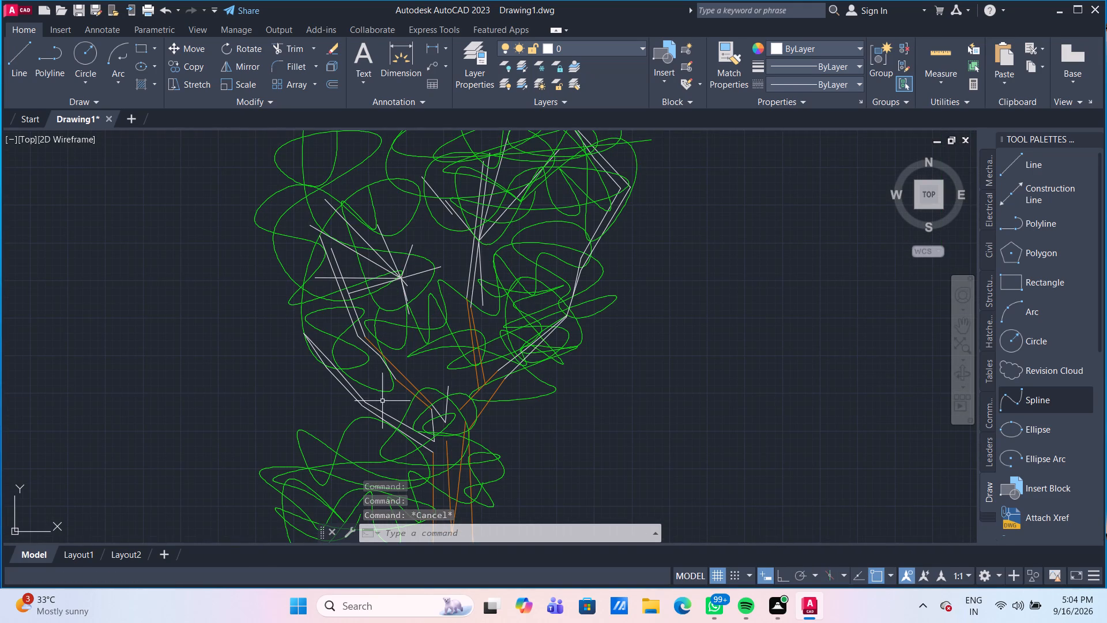
pyautogui.scroll(2, 378, 406)
pyautogui.moveTo(384, 413); pyautogui.dragTo(376, 408)
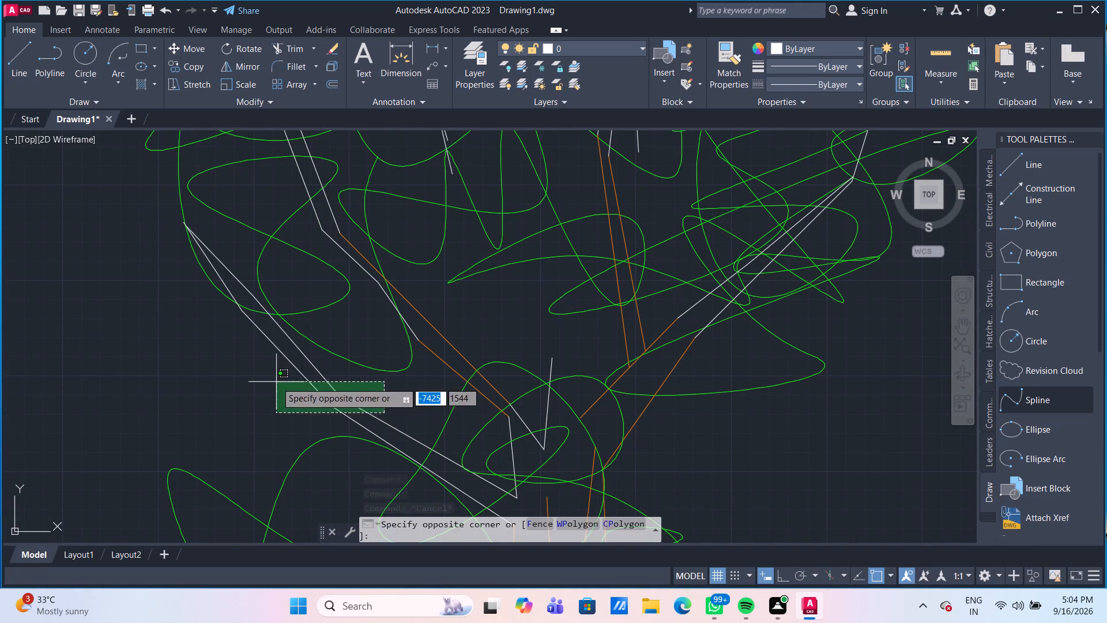
pyautogui.click(276, 382)
pyautogui.press('Delete')
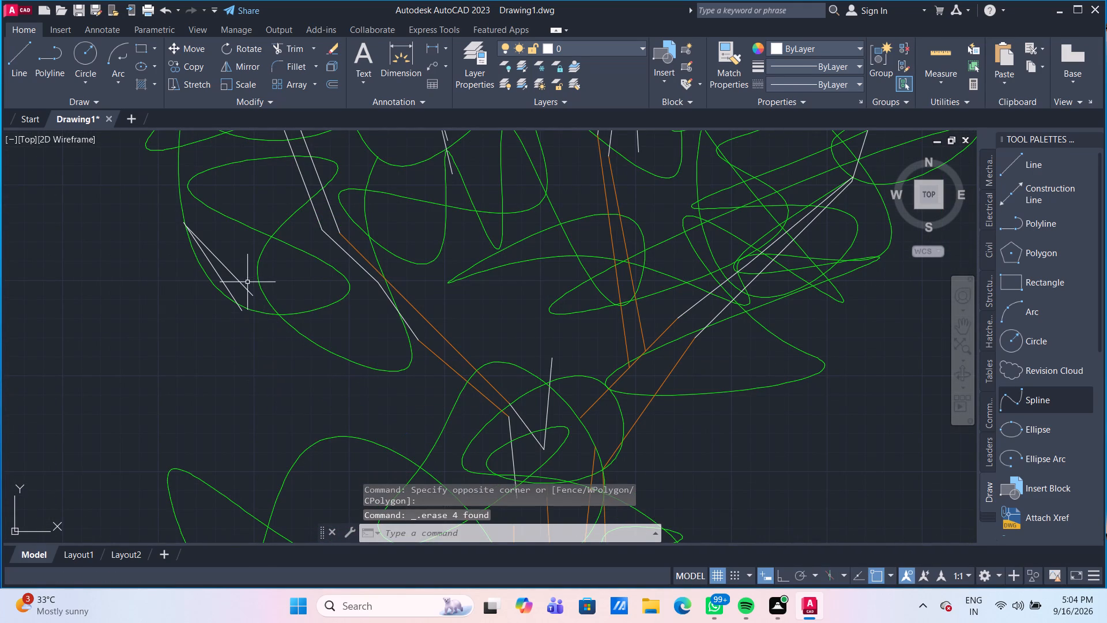
pyautogui.click(243, 276)
pyautogui.click(208, 249)
pyautogui.press('Delete')
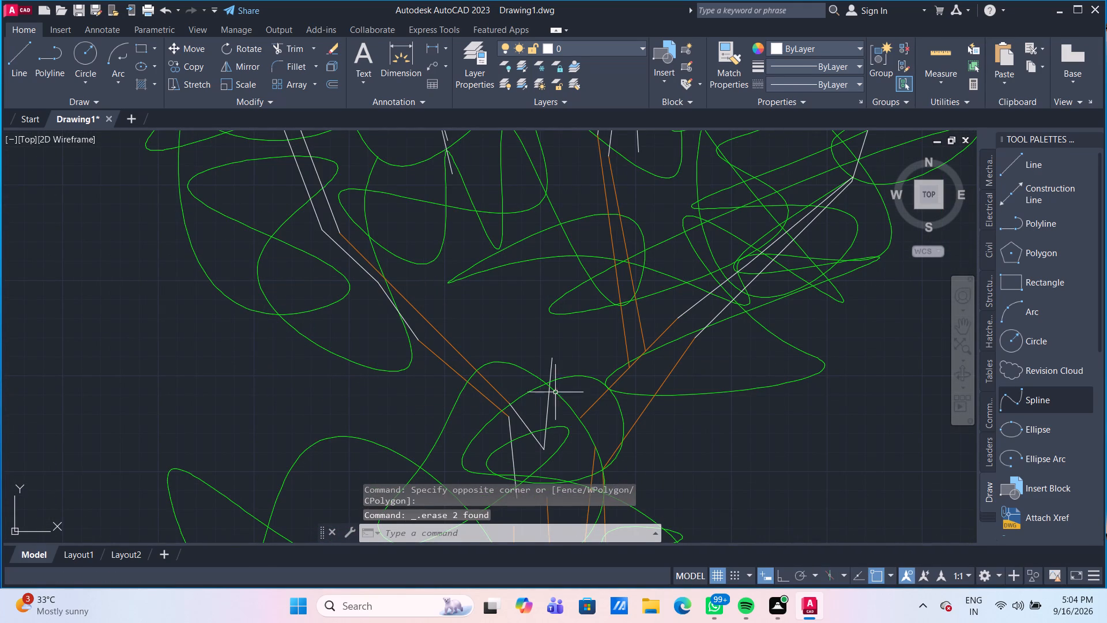
# Erase the short white line between the lower end of the left branch and the trunk's left edge.
pyautogui.moveTo(580, 378); pyautogui.dragTo(526, 241, button='middle')
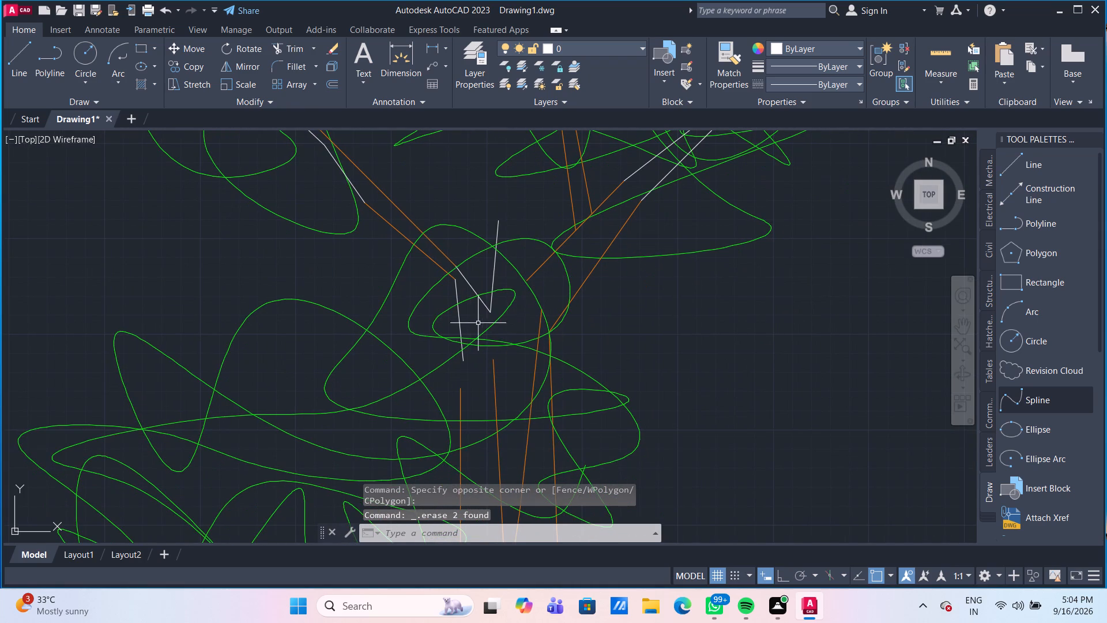
pyautogui.click(461, 323)
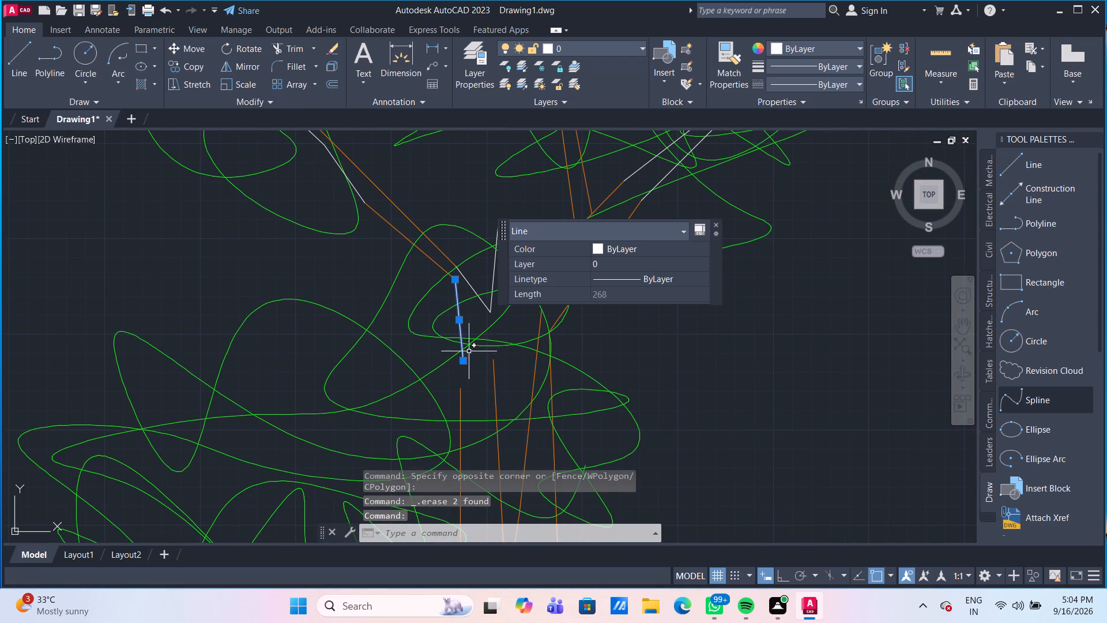
pyautogui.click(466, 358)
pyautogui.click(464, 394)
pyautogui.press('Delete')
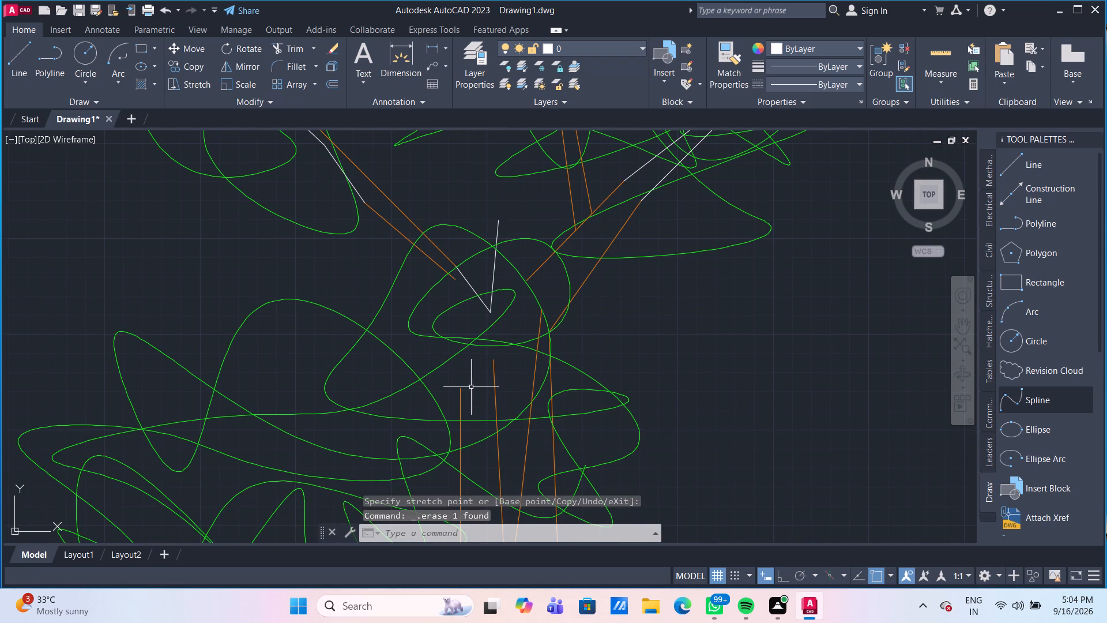
# Draw a line joining the lower end of the left branch's outer edge to the top of the trunk's left edge.
pyautogui.click(453, 277)
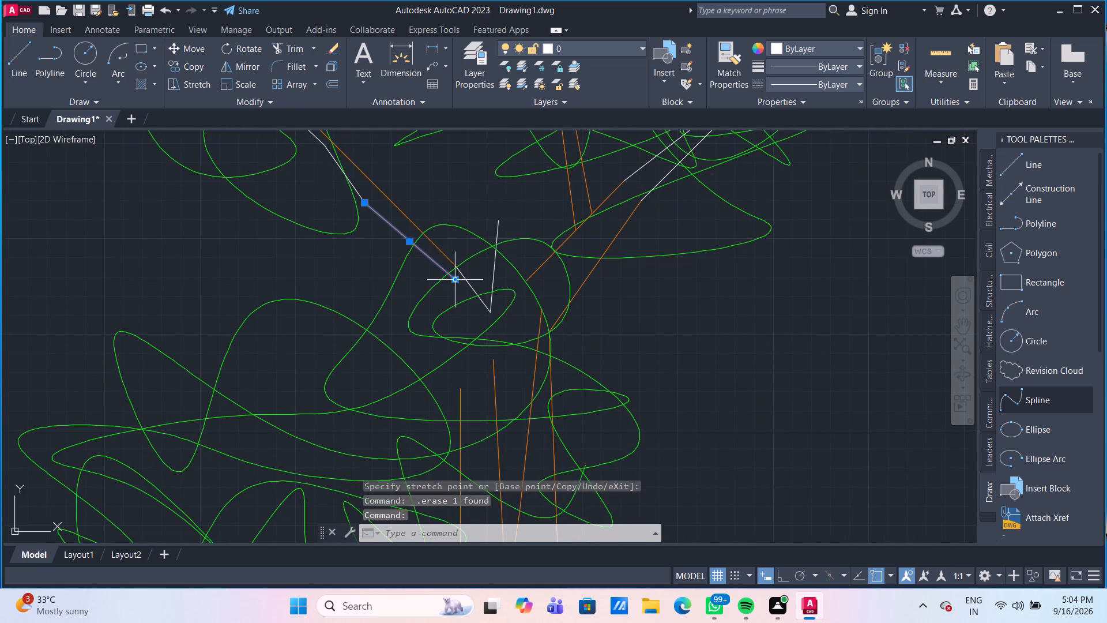
pyautogui.press('Escape')
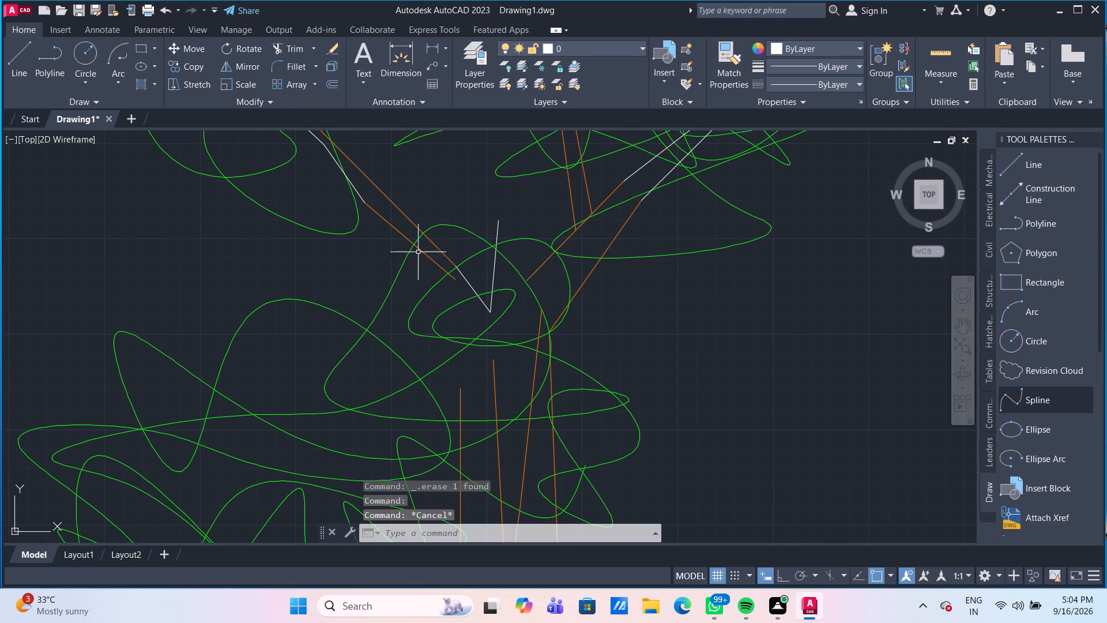
pyautogui.click(12, 64)
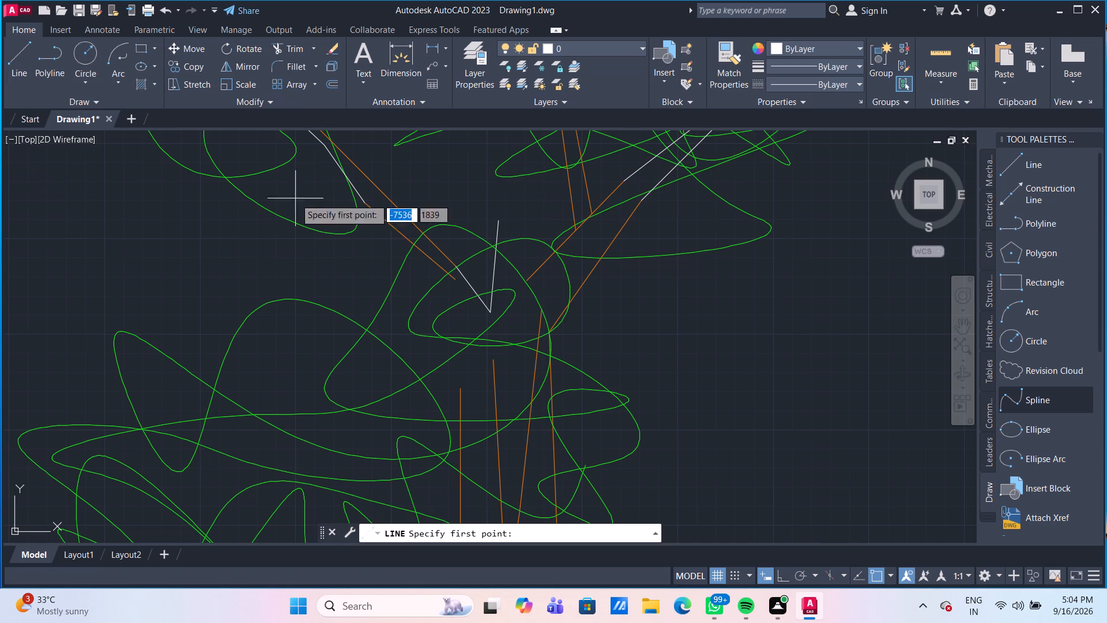
pyautogui.moveTo(455, 283); pyautogui.dragTo(455, 288)
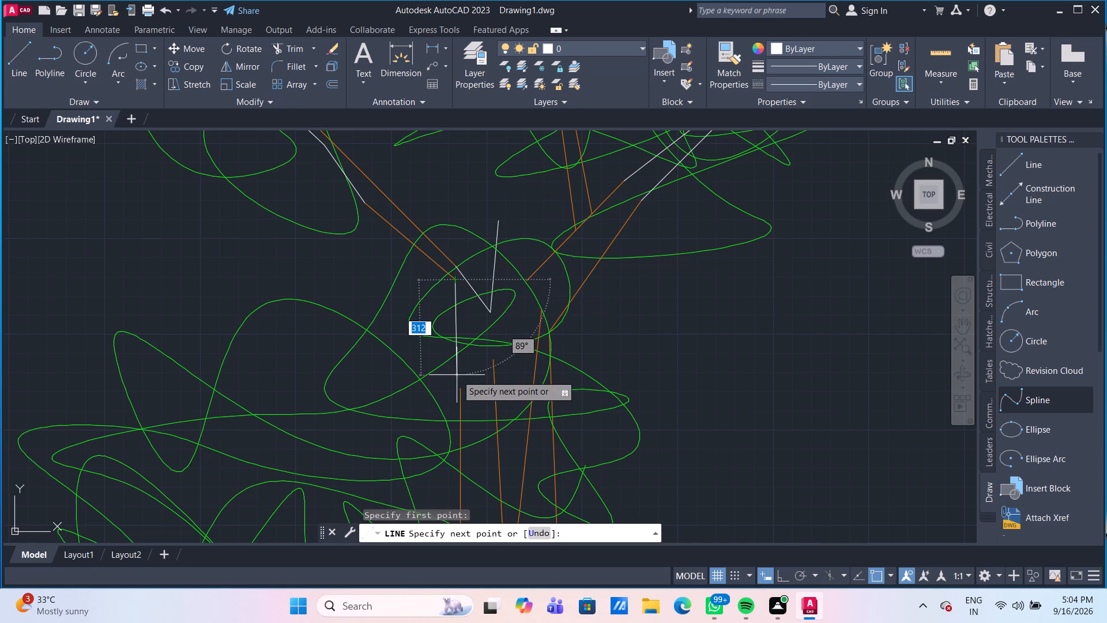
pyautogui.click(460, 386)
pyautogui.press('Escape')
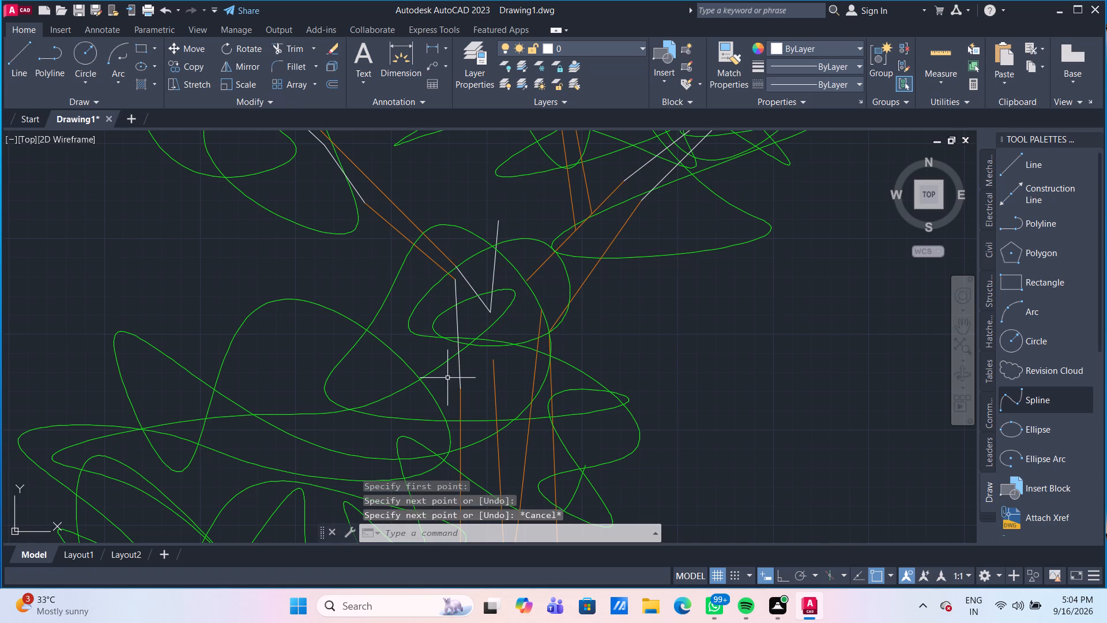
# Stretch the lower end of the short white line at the left branch's inner edge to the top of the trunk's left inner V line.
pyautogui.click(481, 301)
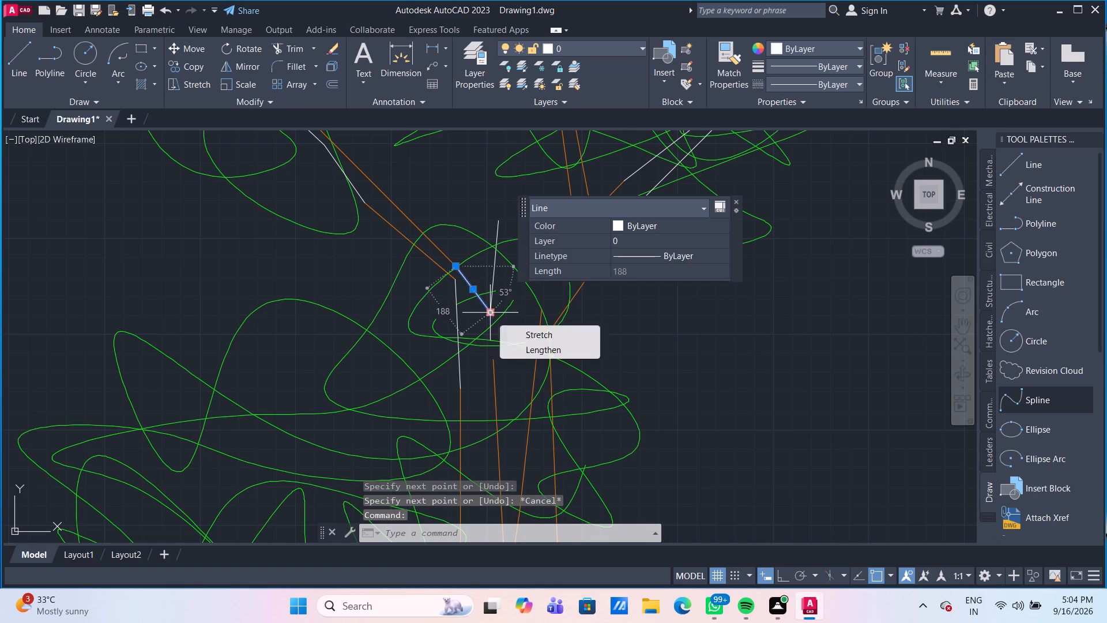
pyautogui.click(491, 313)
pyautogui.click(494, 360)
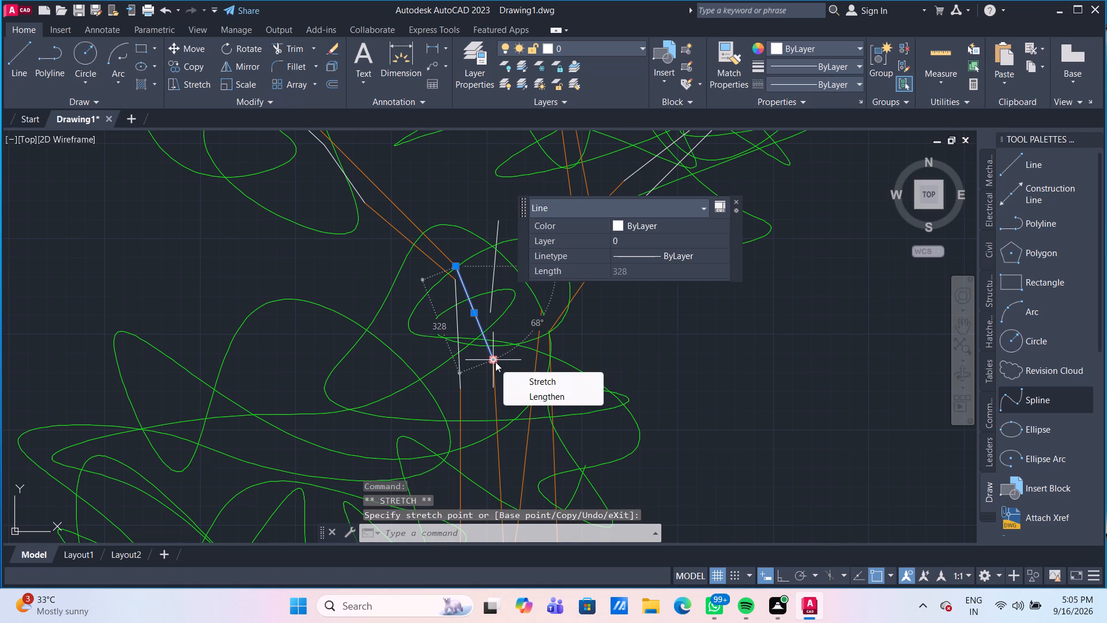
pyautogui.press('Escape')
pyautogui.press('Escape')
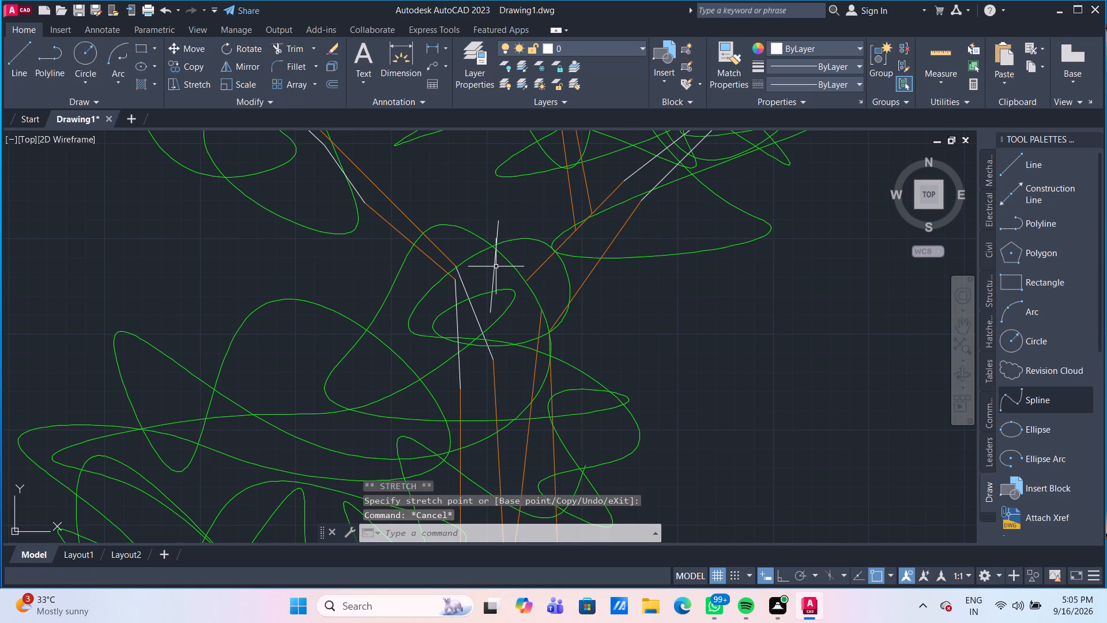
# Erase the steep stray white line standing between the left and right branches at the trunk fork.
pyautogui.click(495, 268)
pyautogui.press('Delete')
# Erase the cluster of white lines radiating from a single point inside the left foliage.
pyautogui.scroll(-1, 495, 268)
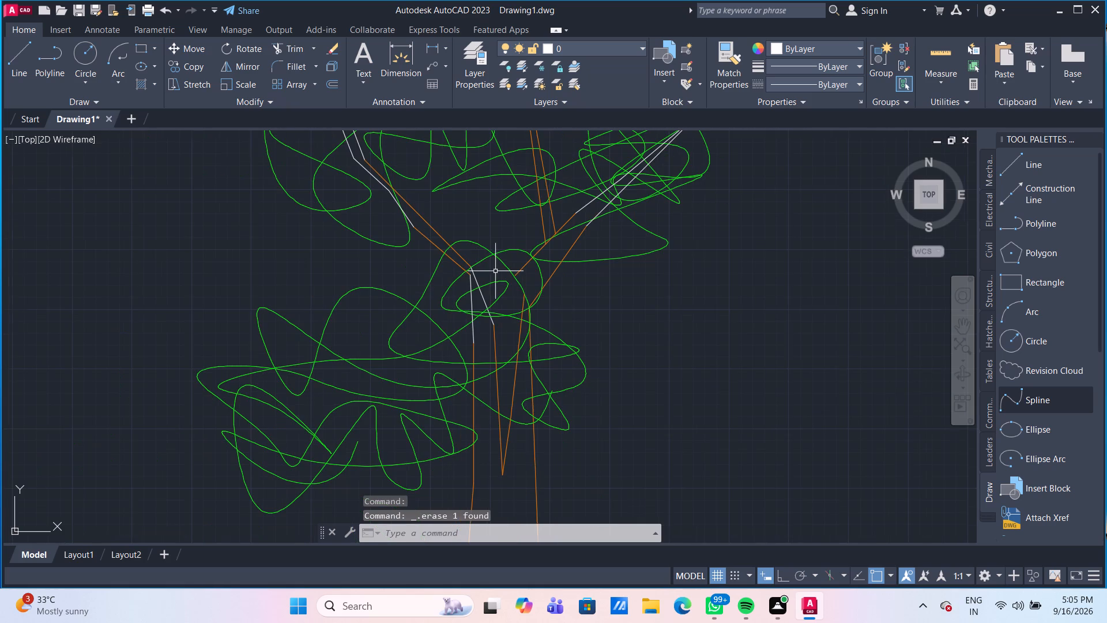
pyautogui.moveTo(469, 223); pyautogui.dragTo(430, 307, button='middle')
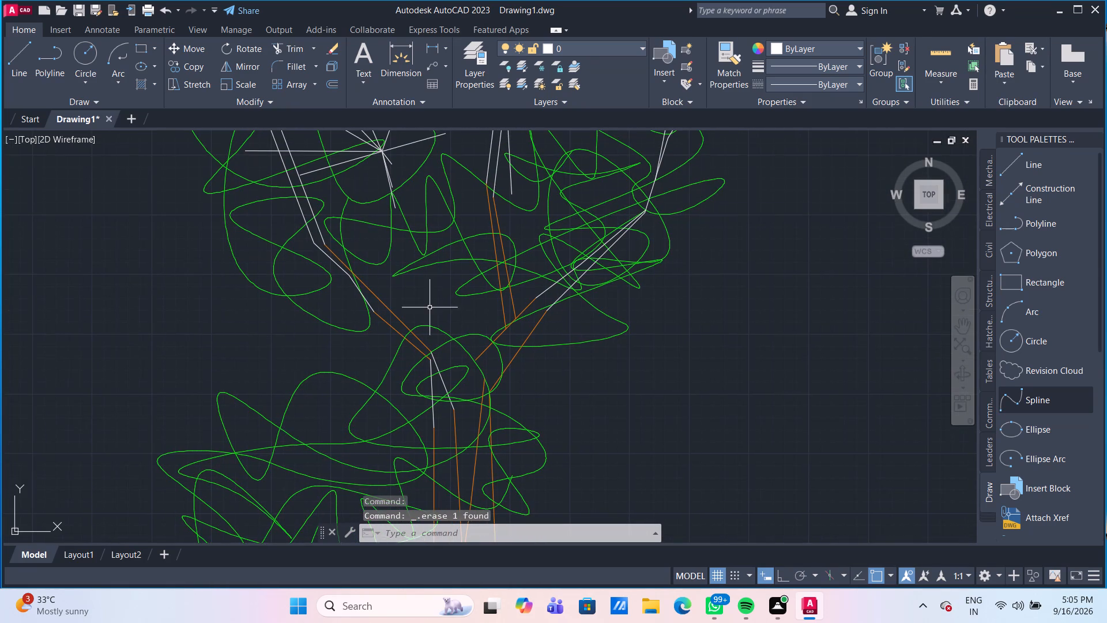
pyautogui.moveTo(412, 257); pyautogui.dragTo(391, 324, button='middle')
pyautogui.scroll(-1, 417, 277)
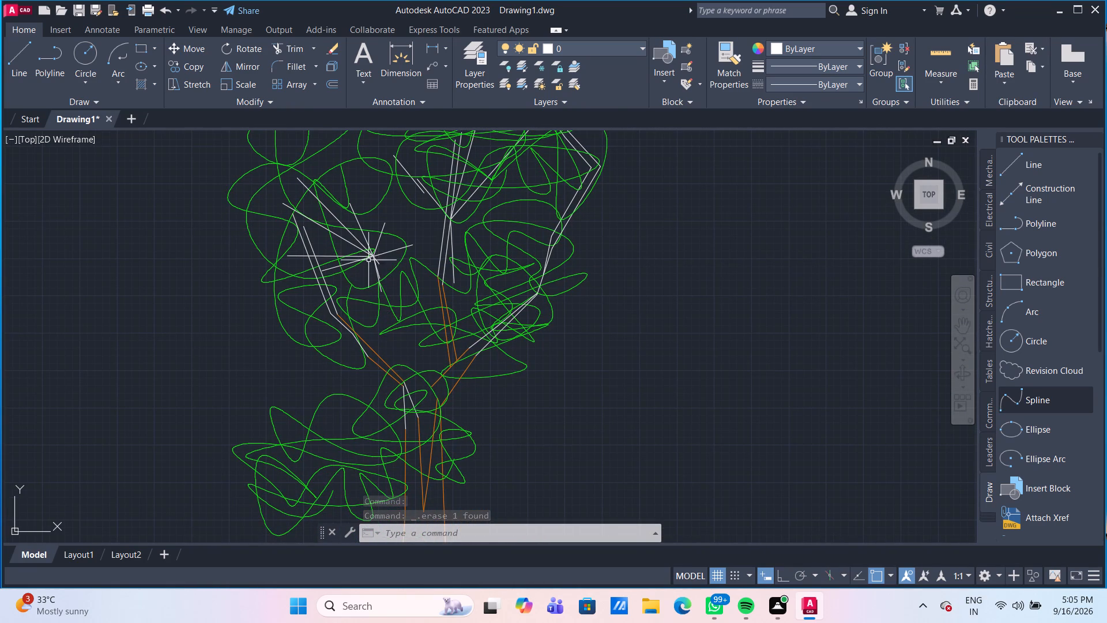
pyautogui.scroll(5, 376, 256)
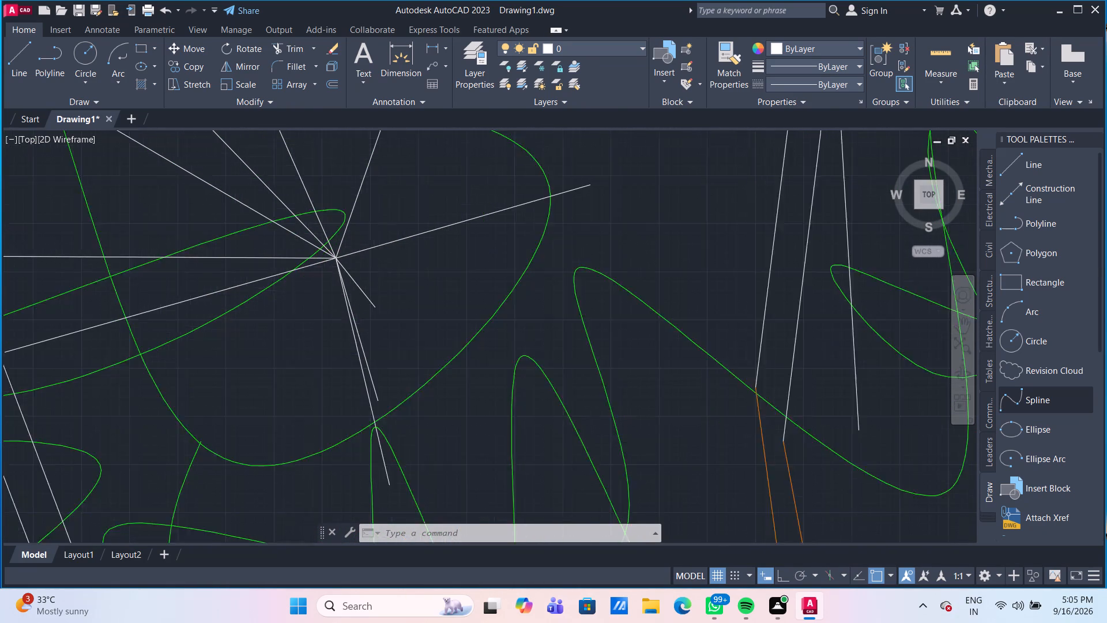
pyautogui.click(344, 277)
pyautogui.click(302, 256)
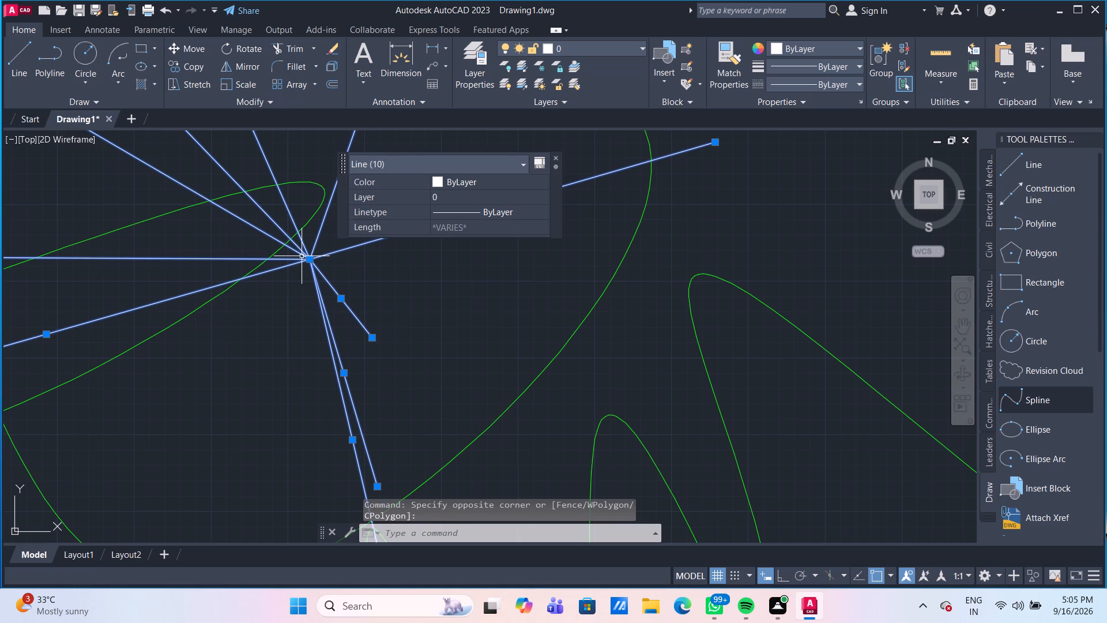
pyautogui.press('Delete')
# Recolor the remaining white segments of the left double-line branch, up to its outer tip, to orange index color 30.
pyautogui.scroll(-5, 302, 256)
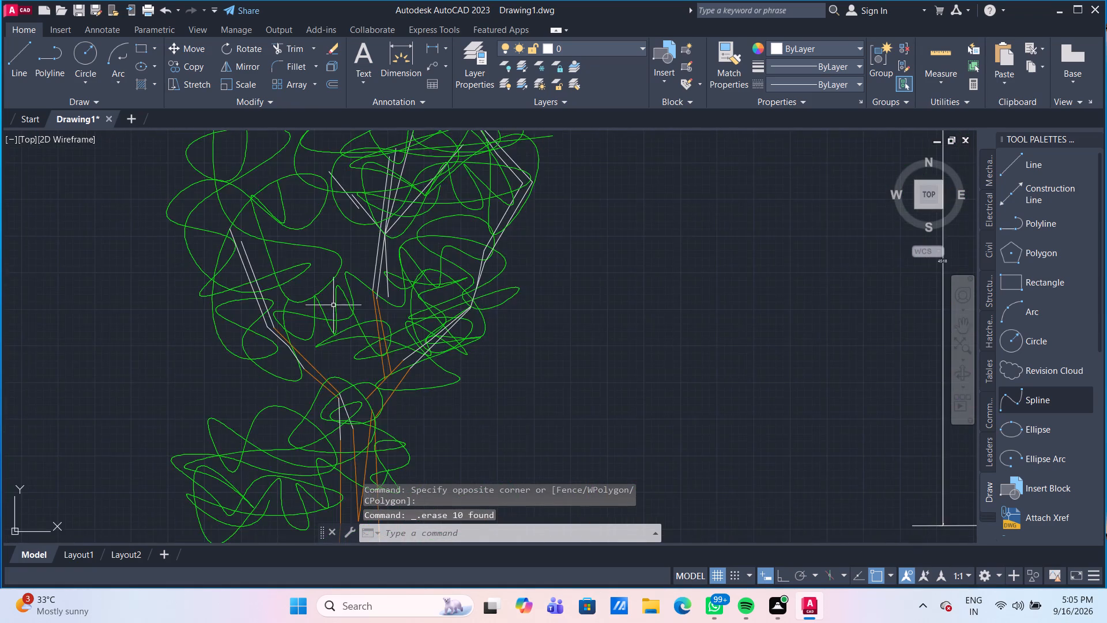
pyautogui.scroll(-2, 333, 305)
pyautogui.scroll(2, 306, 328)
pyautogui.scroll(2, 295, 269)
pyautogui.moveTo(295, 269); pyautogui.dragTo(302, 272, button='middle')
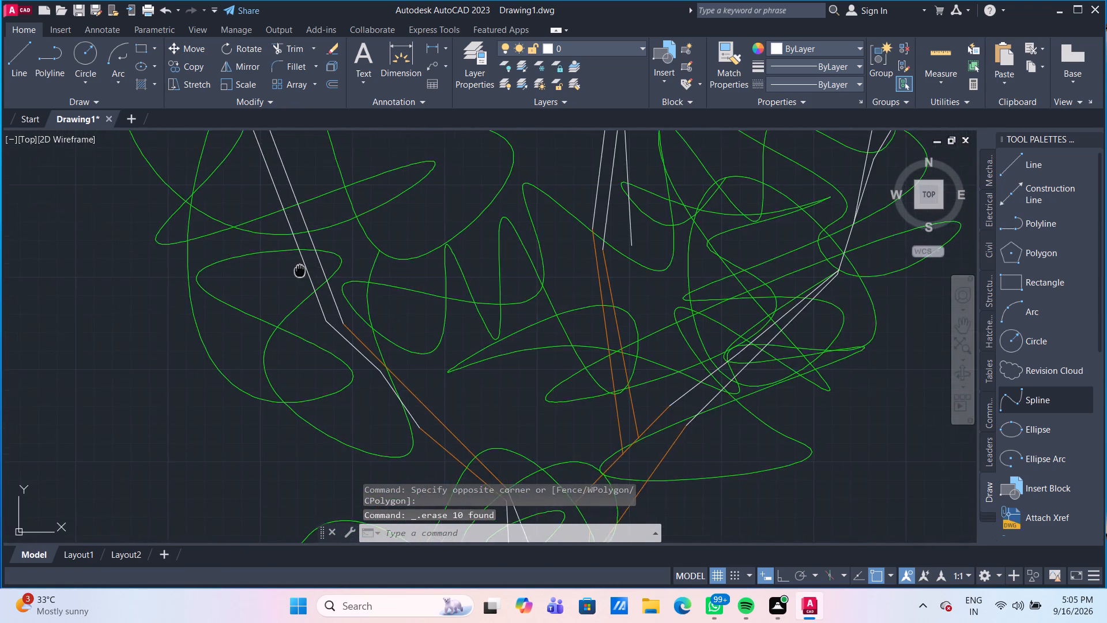
pyautogui.moveTo(302, 272); pyautogui.dragTo(322, 354, button='middle')
pyautogui.scroll(-1, 322, 354)
pyautogui.scroll(2, 356, 400)
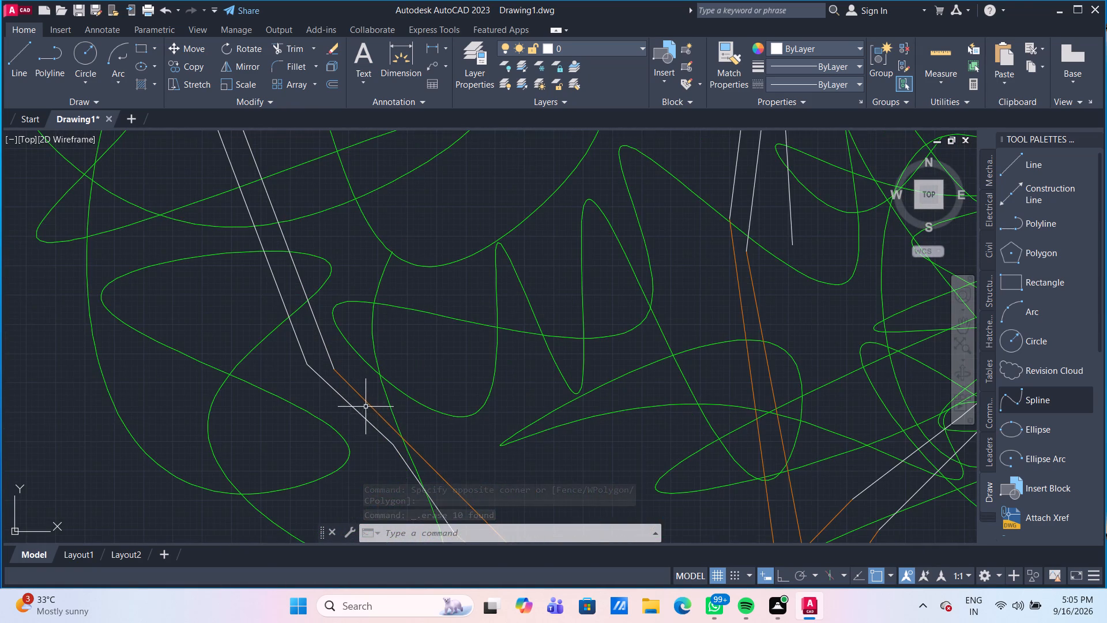
pyautogui.click(397, 451)
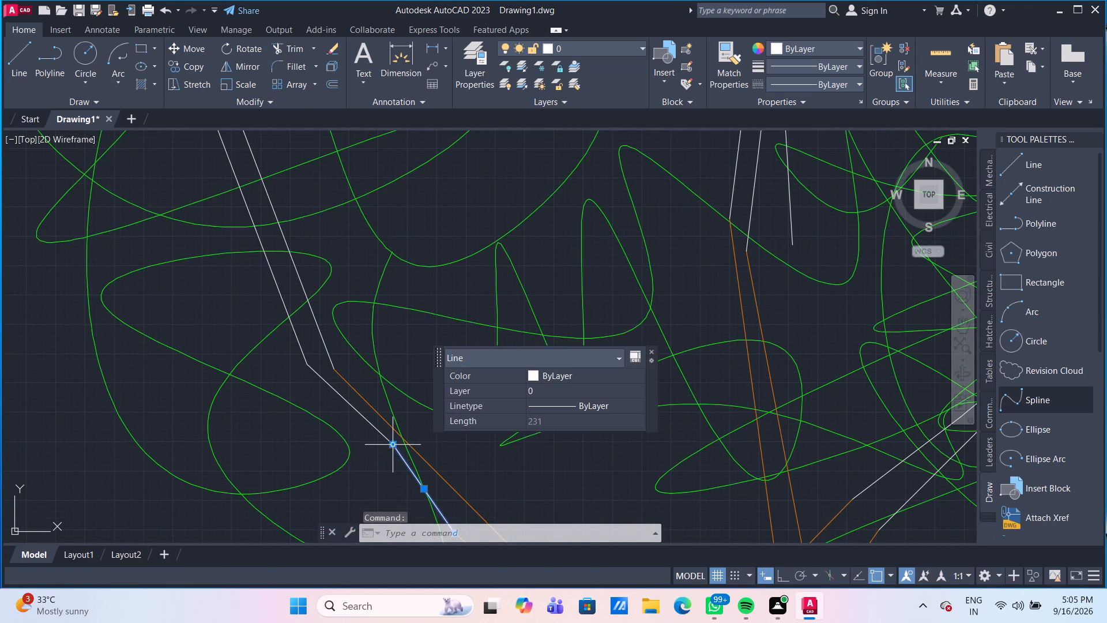
pyautogui.click(374, 430)
pyautogui.click(299, 351)
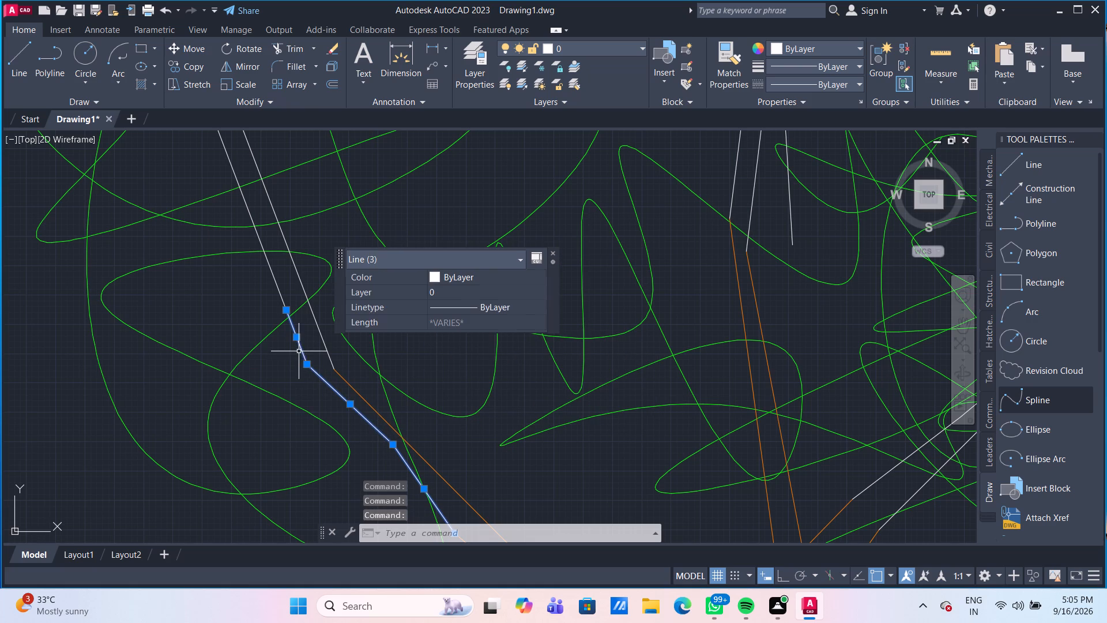
pyautogui.click(330, 352)
pyautogui.scroll(-2, 276, 220)
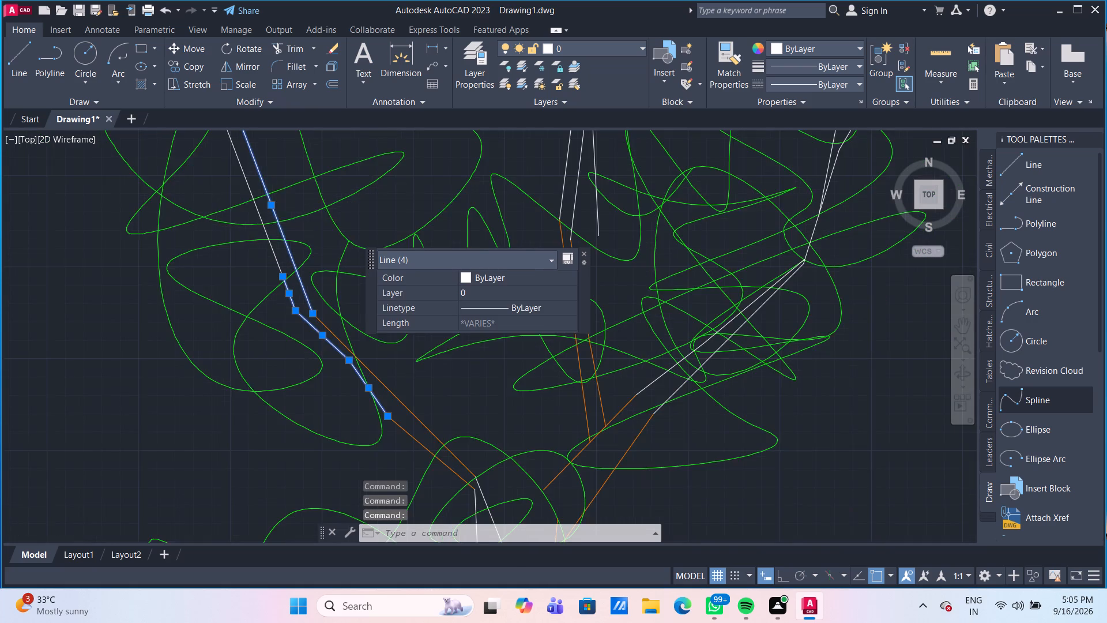
pyautogui.moveTo(276, 221); pyautogui.dragTo(280, 344, button='middle')
pyautogui.click(256, 306)
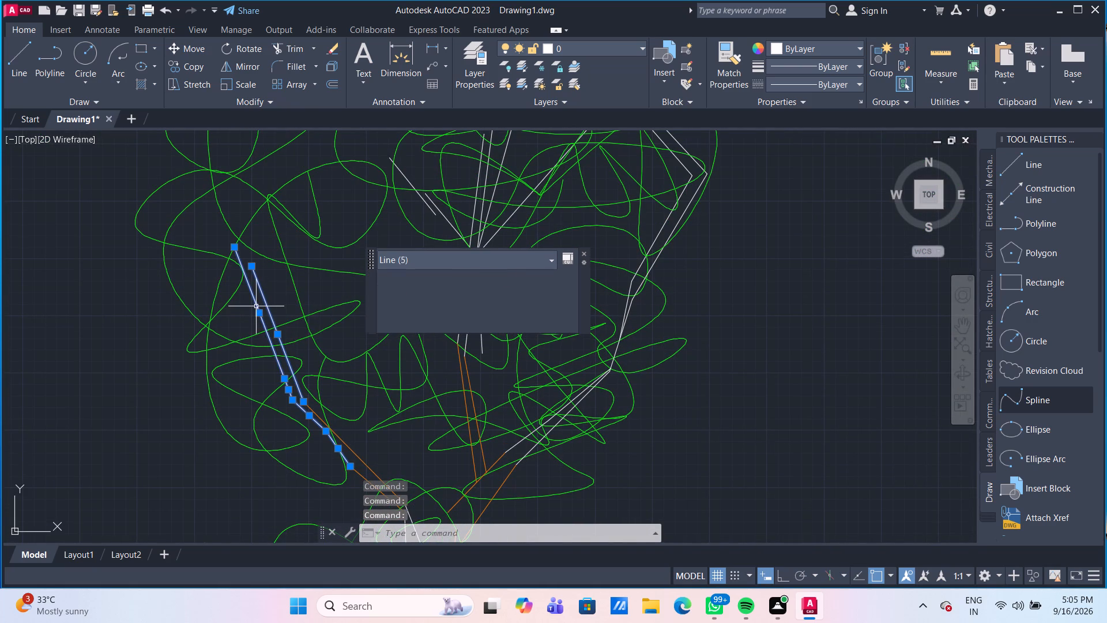
pyautogui.click(450, 229)
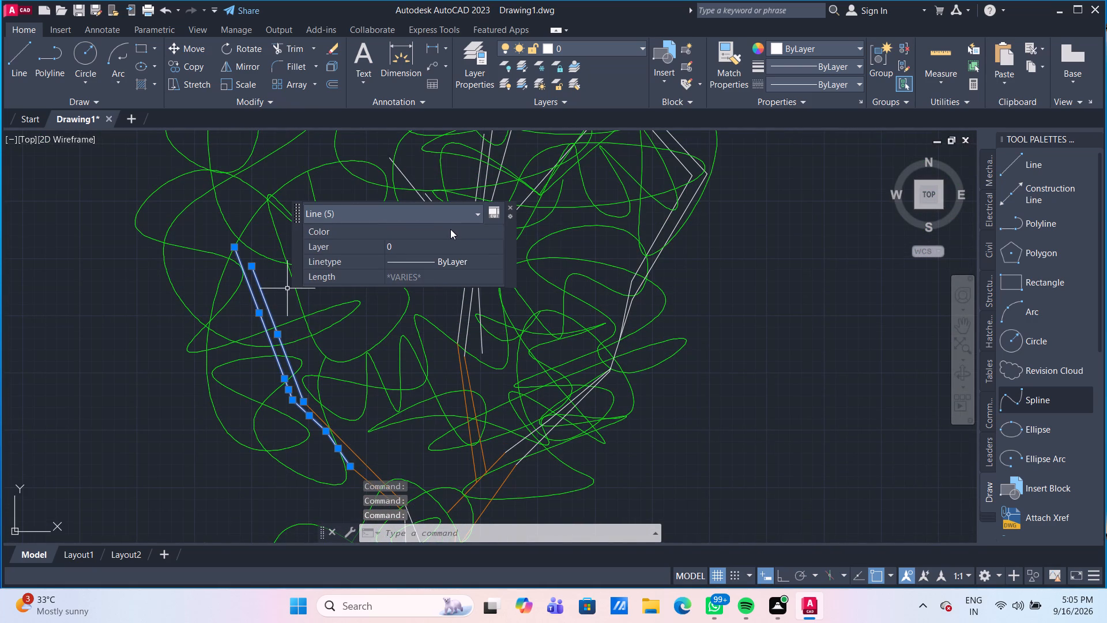
pyautogui.click(450, 229)
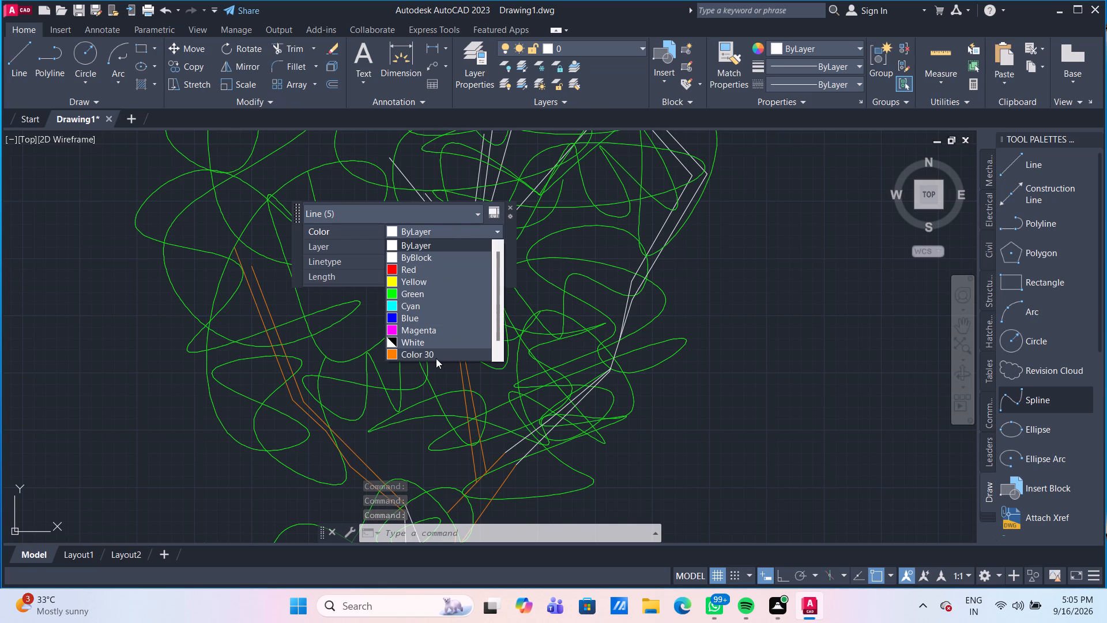
pyautogui.click(432, 354)
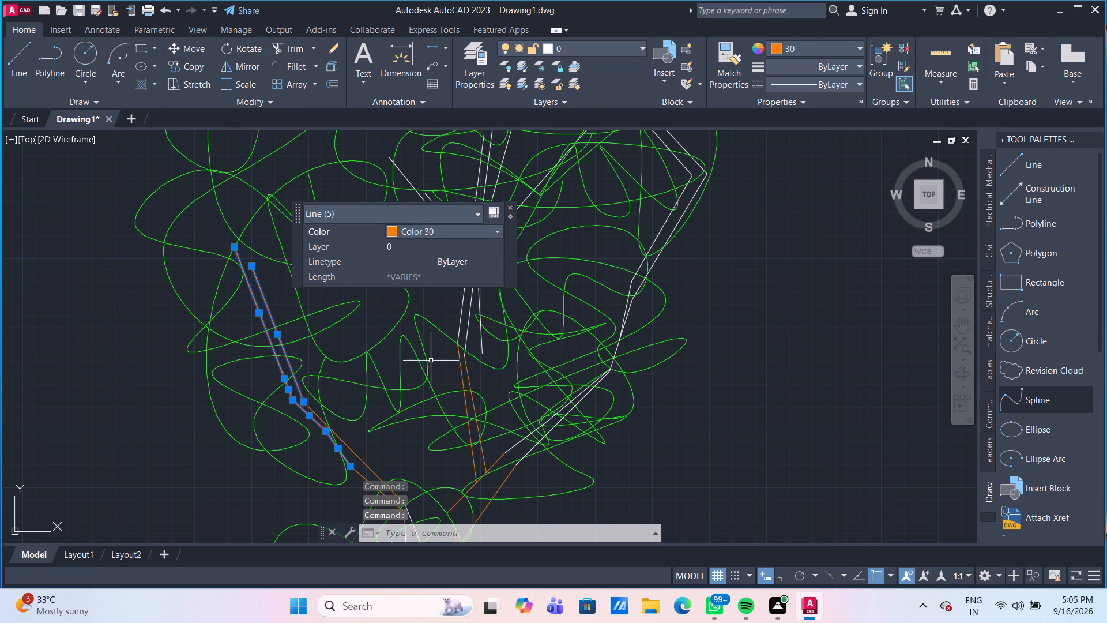
pyautogui.press('Escape')
# Recolor the two white lines joining the left branch to the trunk, the middle branch's upper lines and fork, and the right branch's next segments to Color 30.
pyautogui.scroll(-2, 419, 384)
pyautogui.moveTo(419, 384); pyautogui.dragTo(372, 333, button='middle')
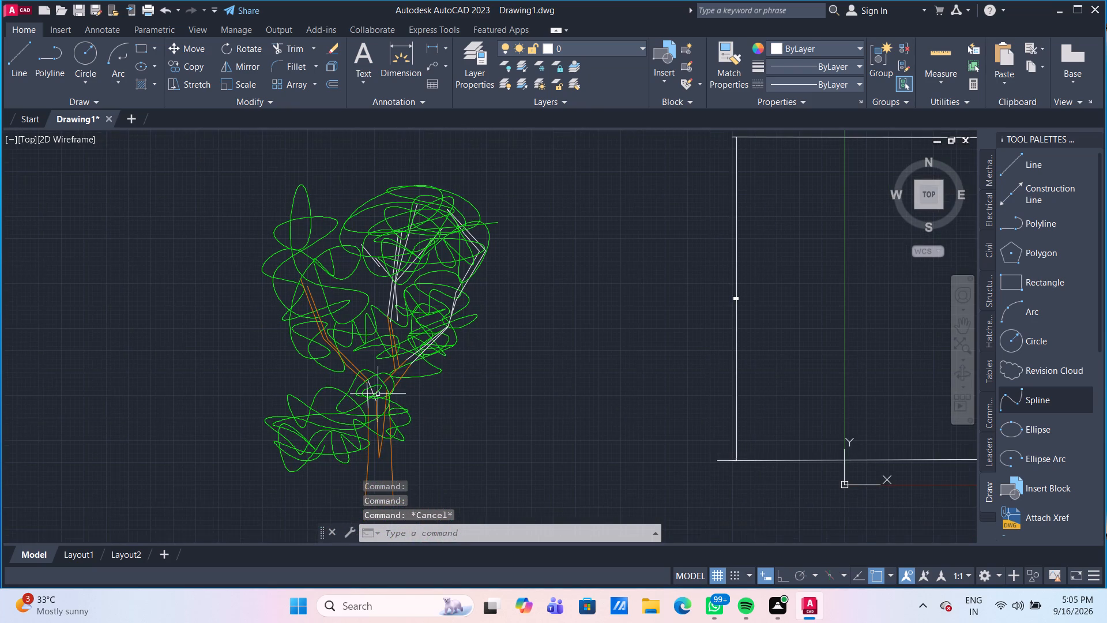
pyautogui.scroll(2, 379, 427)
pyautogui.scroll(2, 351, 347)
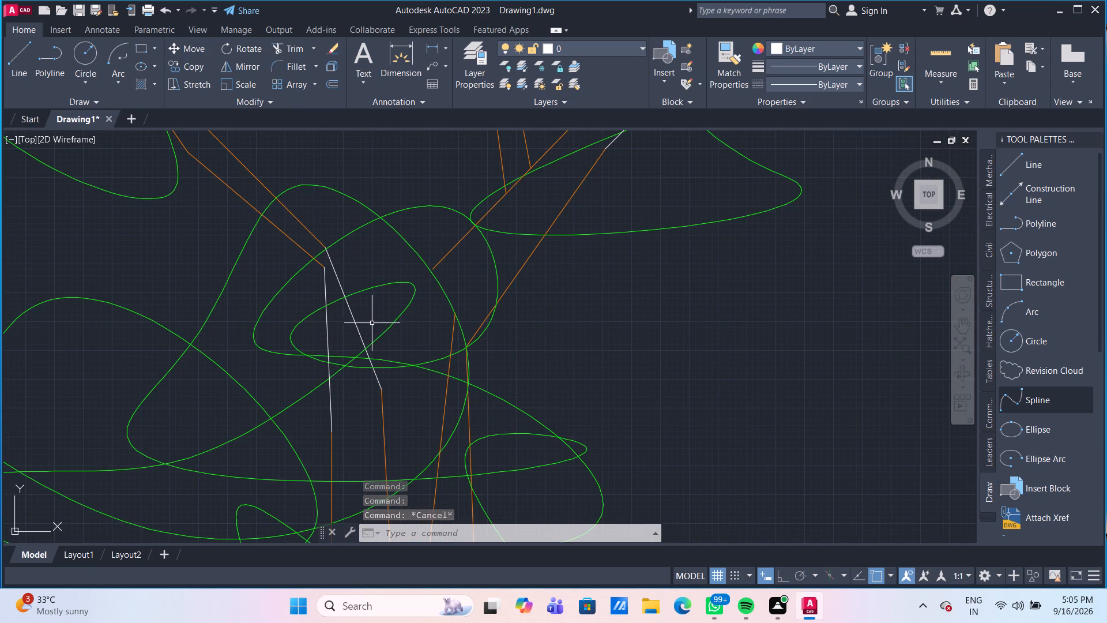
pyautogui.click(371, 323)
pyautogui.click(318, 323)
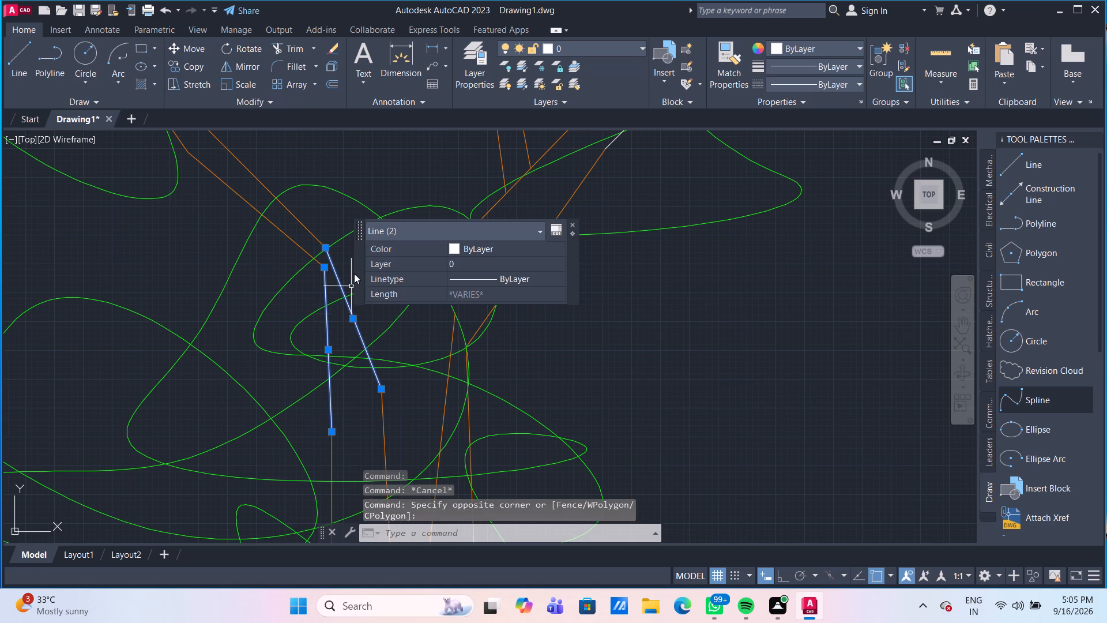
pyautogui.scroll(-3, 354, 271)
pyautogui.scroll(-2, 483, 343)
pyautogui.moveTo(627, 344); pyautogui.dragTo(291, 472, button='middle')
pyautogui.scroll(-3, 243, 246)
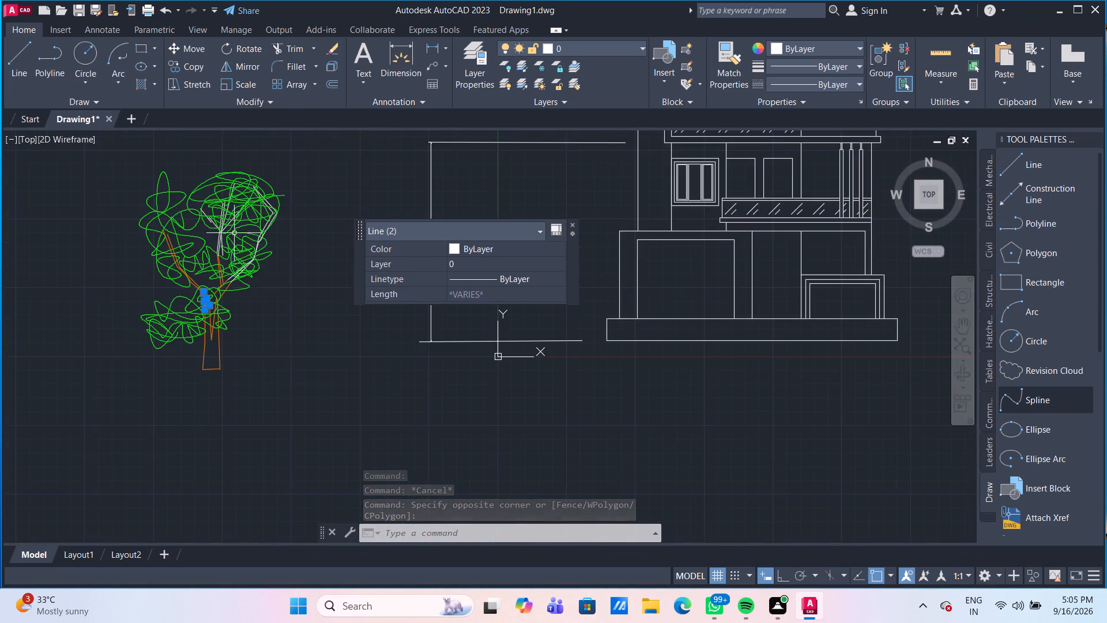
pyautogui.scroll(3, 232, 227)
pyautogui.scroll(2, 191, 255)
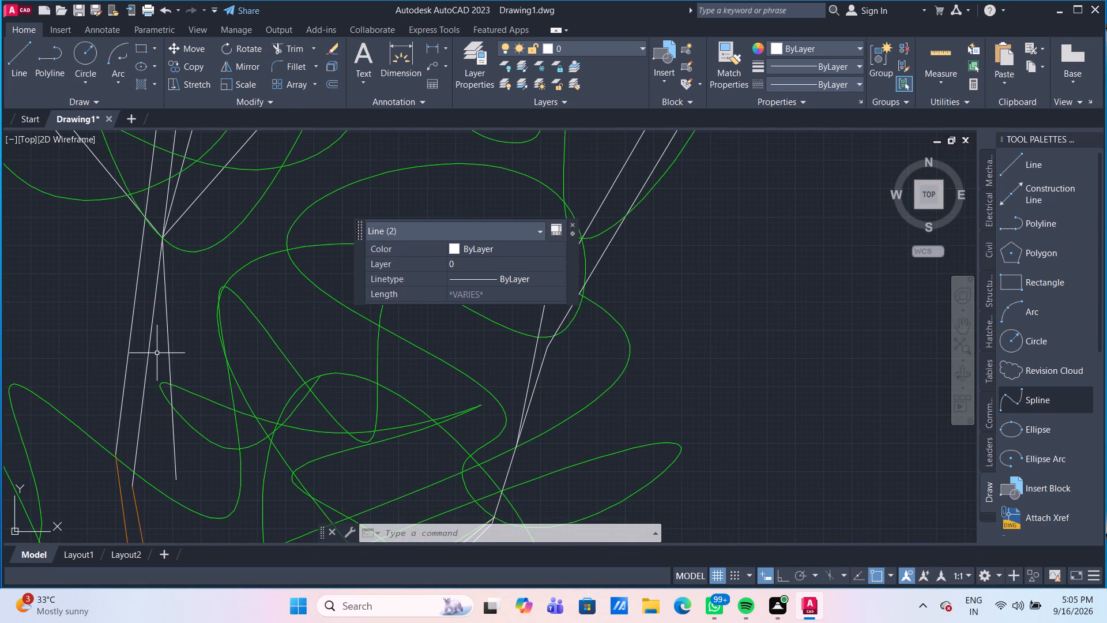
pyautogui.moveTo(158, 354); pyautogui.dragTo(148, 349)
pyautogui.click(114, 316)
pyautogui.scroll(-1, 179, 339)
pyautogui.moveTo(179, 339); pyautogui.dragTo(140, 485, button='middle')
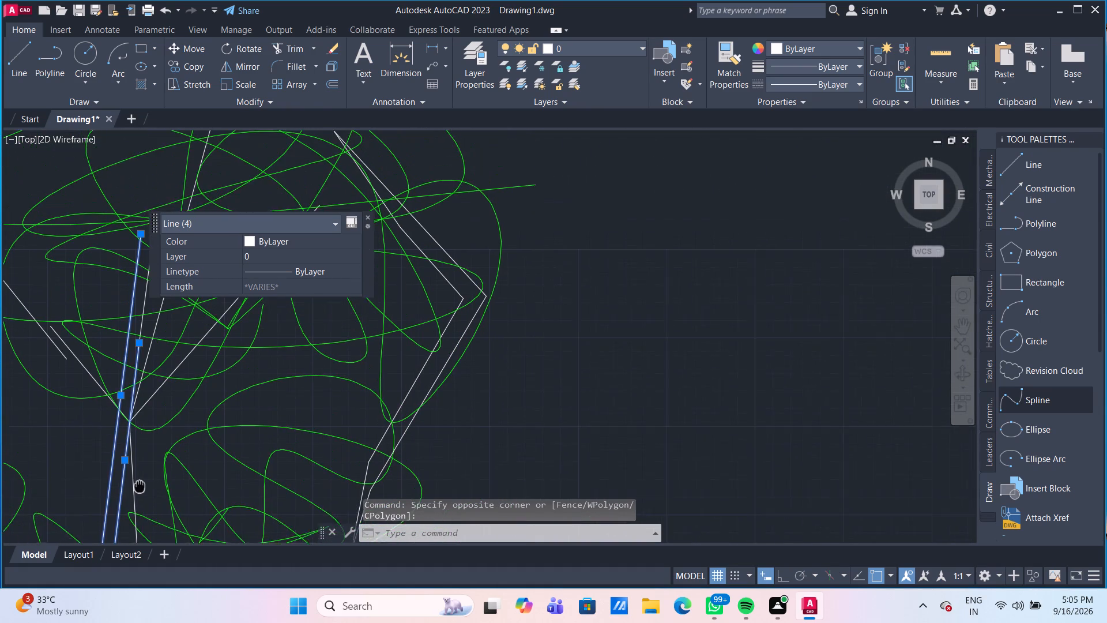
pyautogui.moveTo(140, 485); pyautogui.dragTo(144, 497, button='middle')
pyautogui.scroll(-2, 207, 404)
pyautogui.scroll(2, 208, 362)
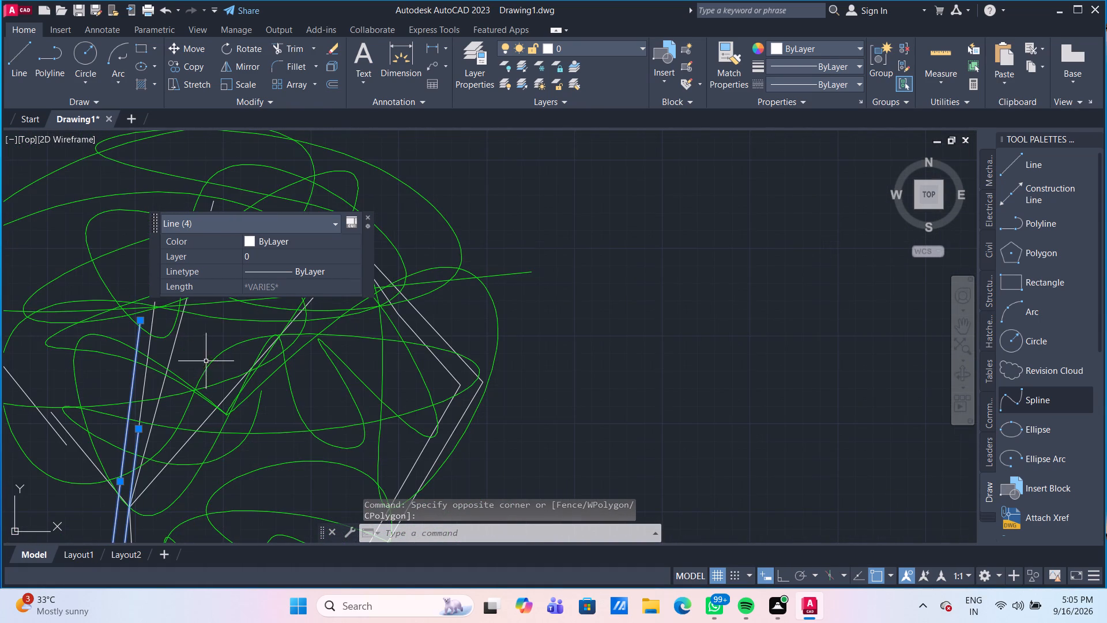
pyautogui.click(149, 347)
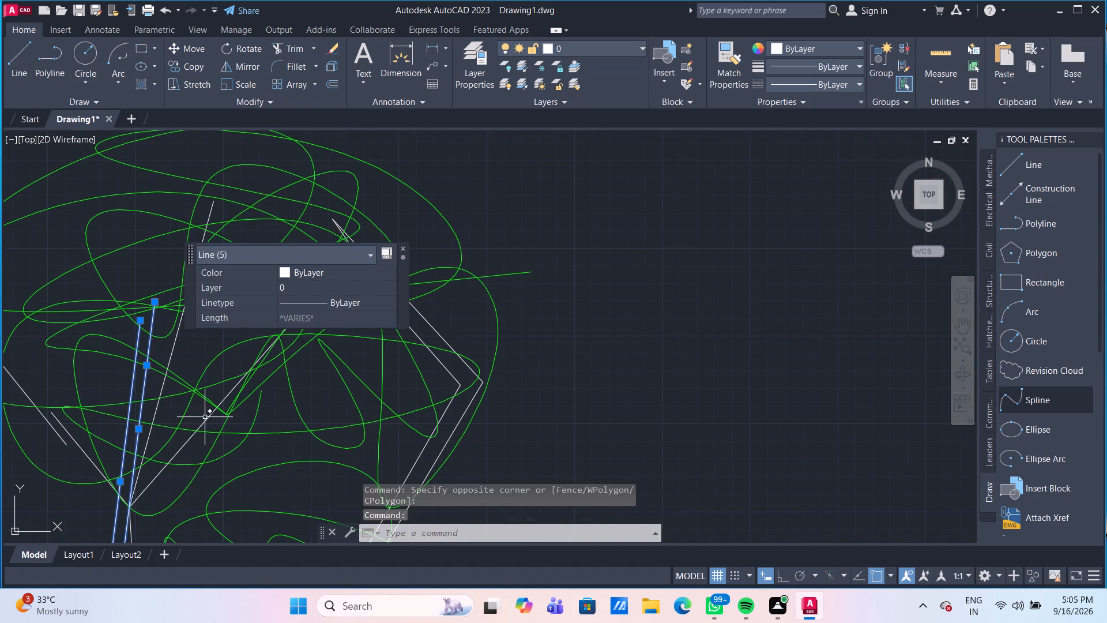
pyautogui.click(206, 418)
pyautogui.moveTo(333, 452); pyautogui.dragTo(223, 168, button='middle')
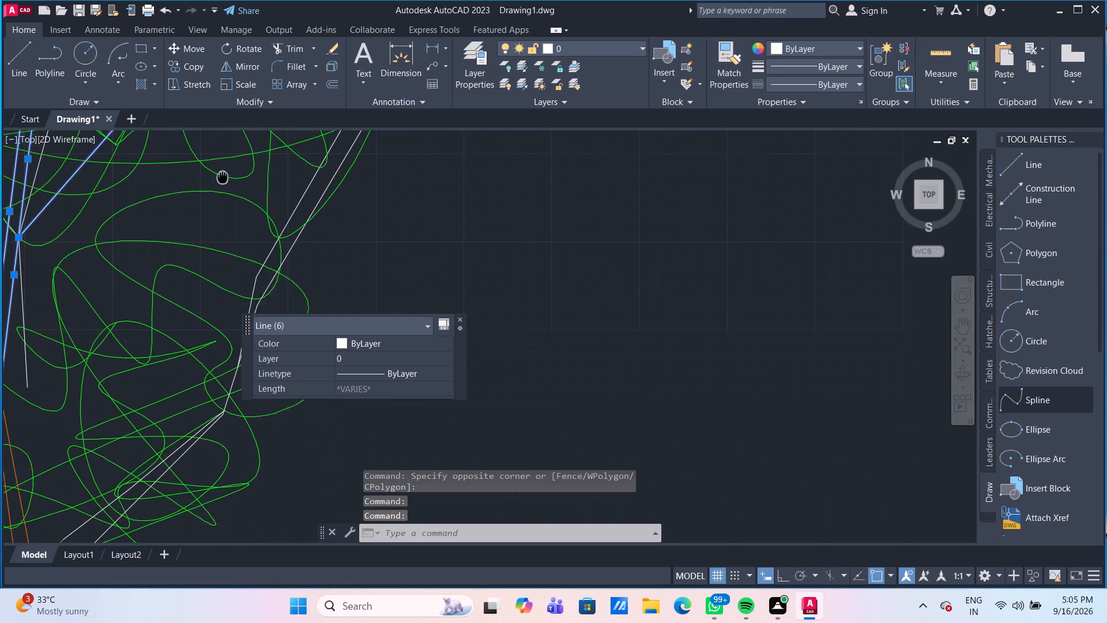
pyautogui.moveTo(223, 168); pyautogui.dragTo(223, 165, button='middle')
pyautogui.scroll(-4, 223, 165)
pyautogui.scroll(5, 203, 219)
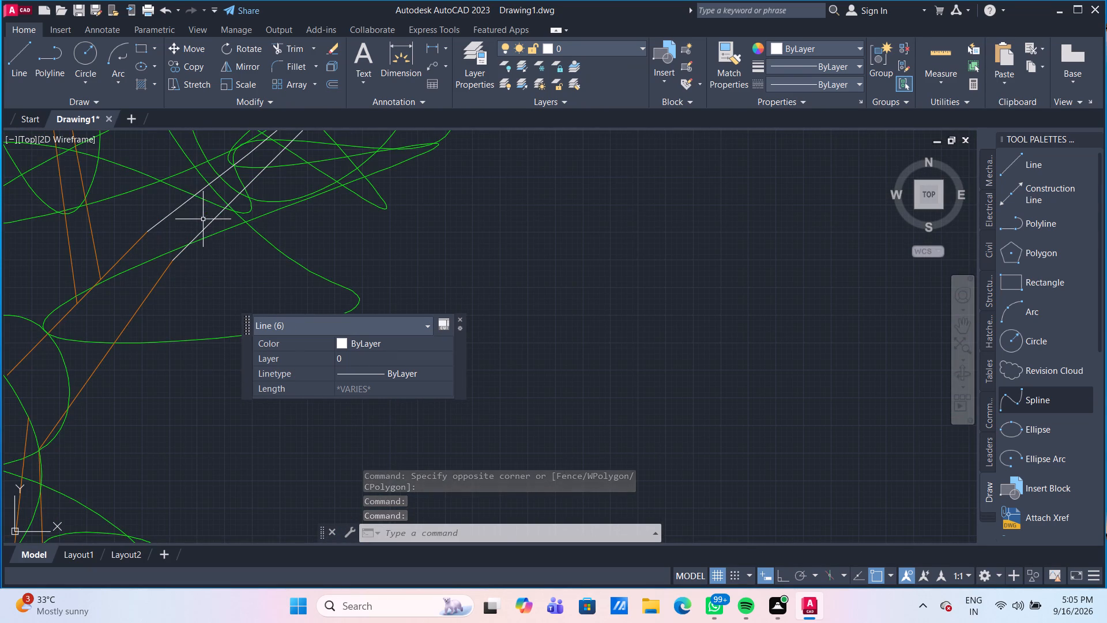
pyautogui.click(181, 207)
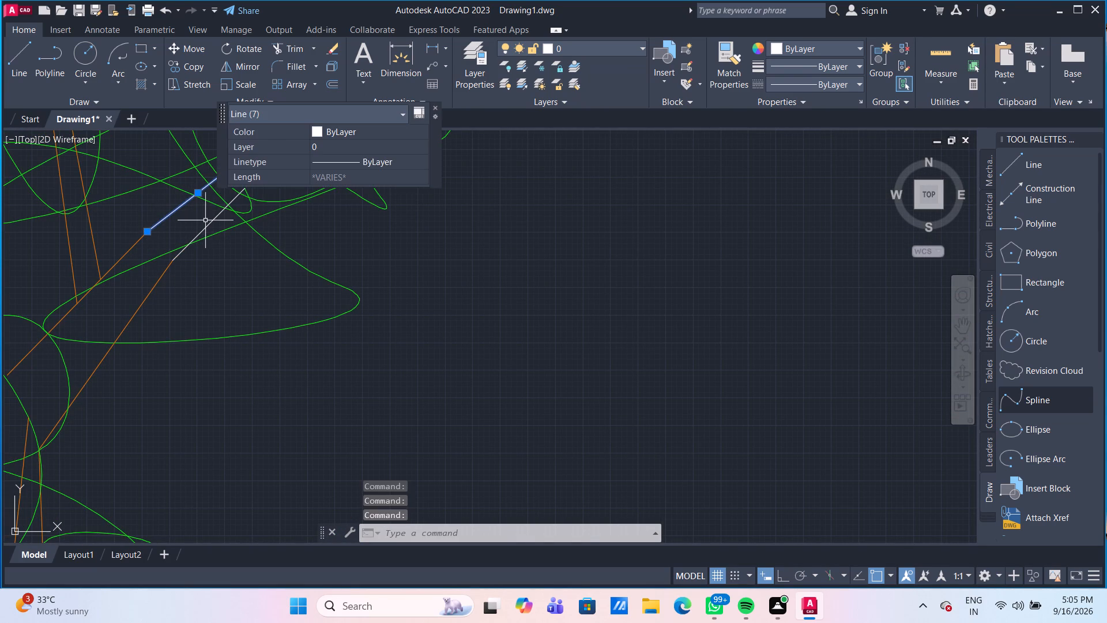
pyautogui.click(208, 222)
pyautogui.moveTo(266, 297); pyautogui.dragTo(326, 468, button='middle')
pyautogui.scroll(-1, 266, 297)
pyautogui.scroll(-1, 478, 350)
pyautogui.moveTo(478, 350); pyautogui.dragTo(530, 427, button='middle')
pyautogui.scroll(1, 547, 352)
pyautogui.moveTo(547, 352); pyautogui.dragTo(596, 393, button='middle')
pyautogui.scroll(-2, 600, 397)
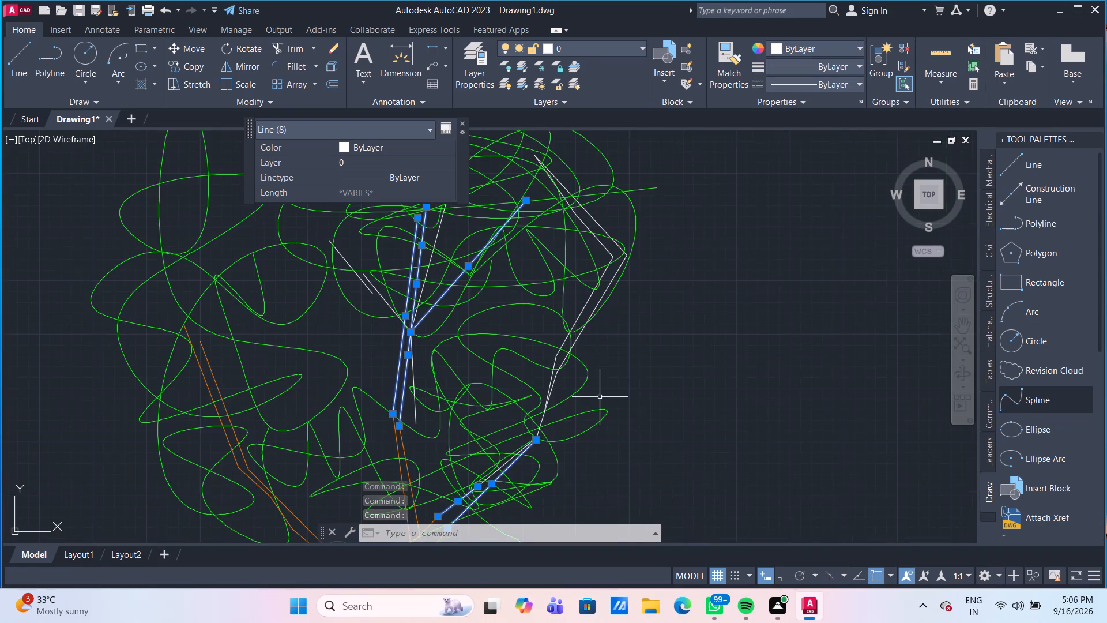
pyautogui.scroll(-1, 600, 397)
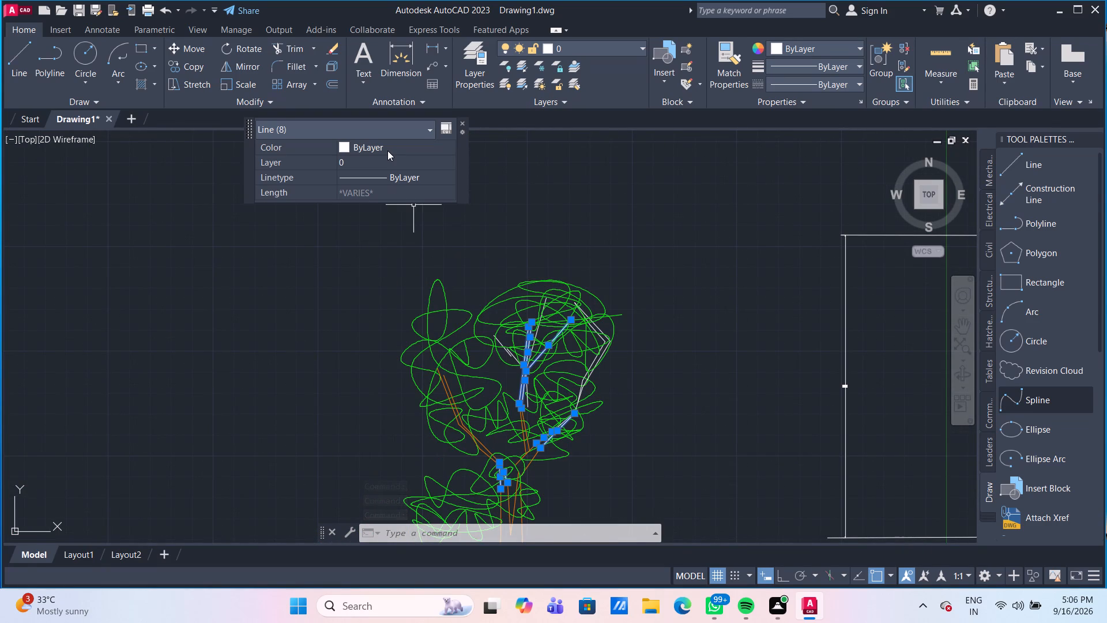
pyautogui.click(386, 148)
pyautogui.click(386, 148)
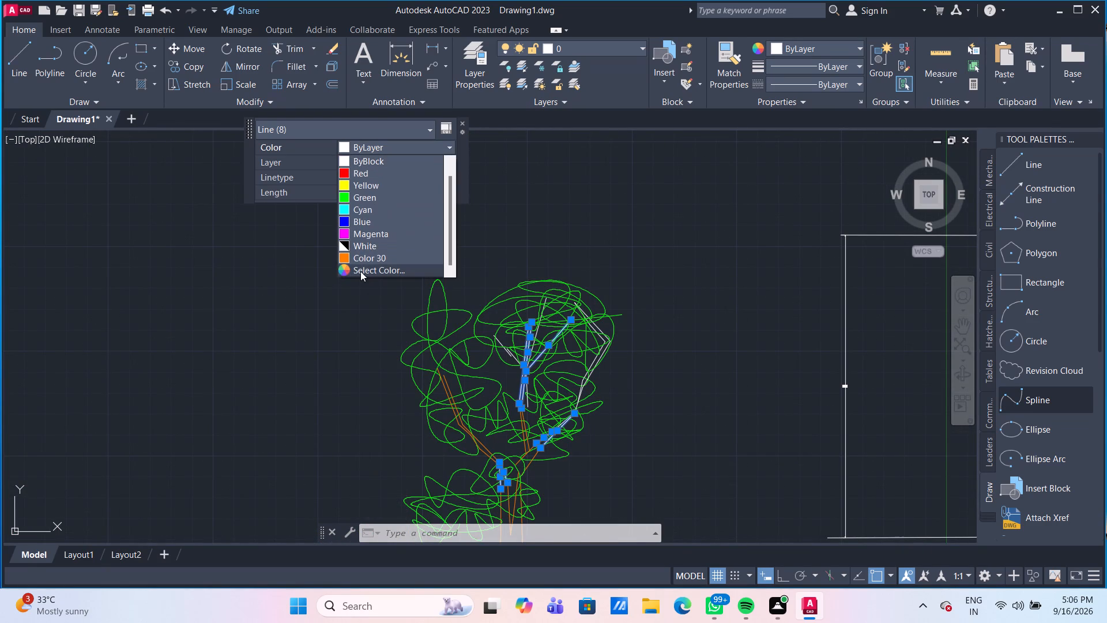
pyautogui.click(361, 258)
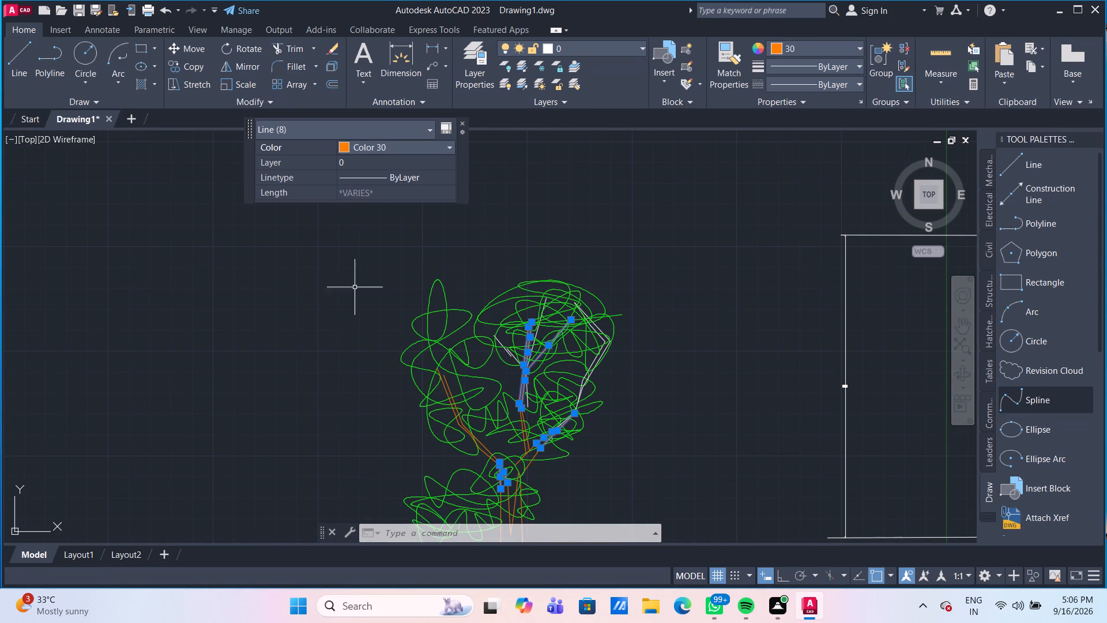
pyautogui.press('Escape')
# Erase the leftover white line along the right branch and the two white segments continuing above that branch's orange end.
pyautogui.moveTo(562, 403); pyautogui.dragTo(504, 323, button='middle')
pyautogui.scroll(1, 539, 313)
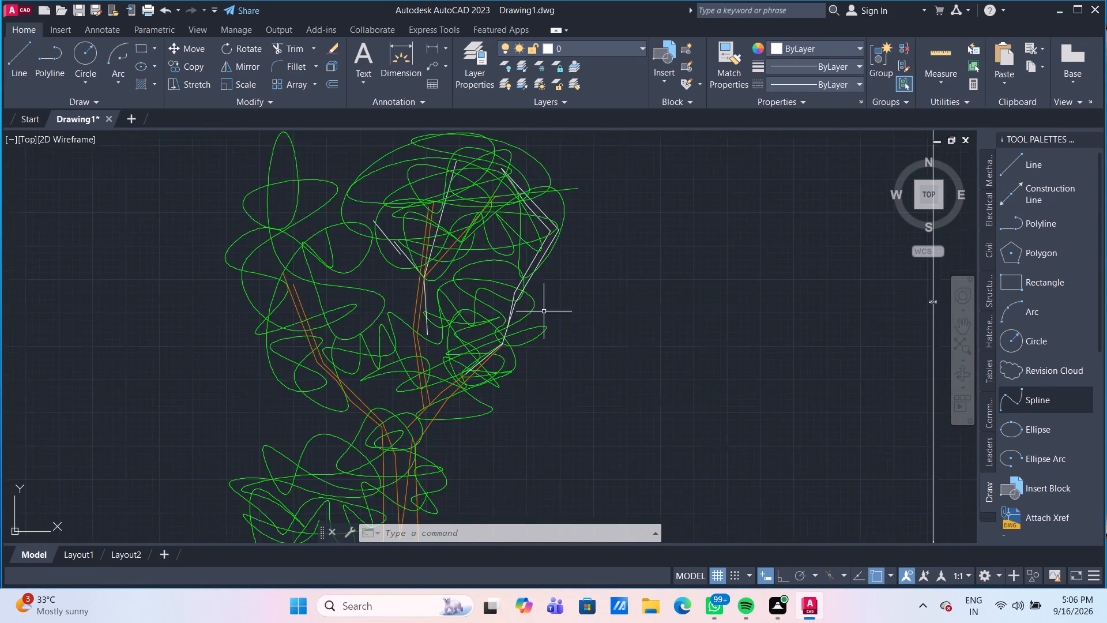
pyautogui.scroll(1, 544, 311)
pyautogui.scroll(2, 500, 327)
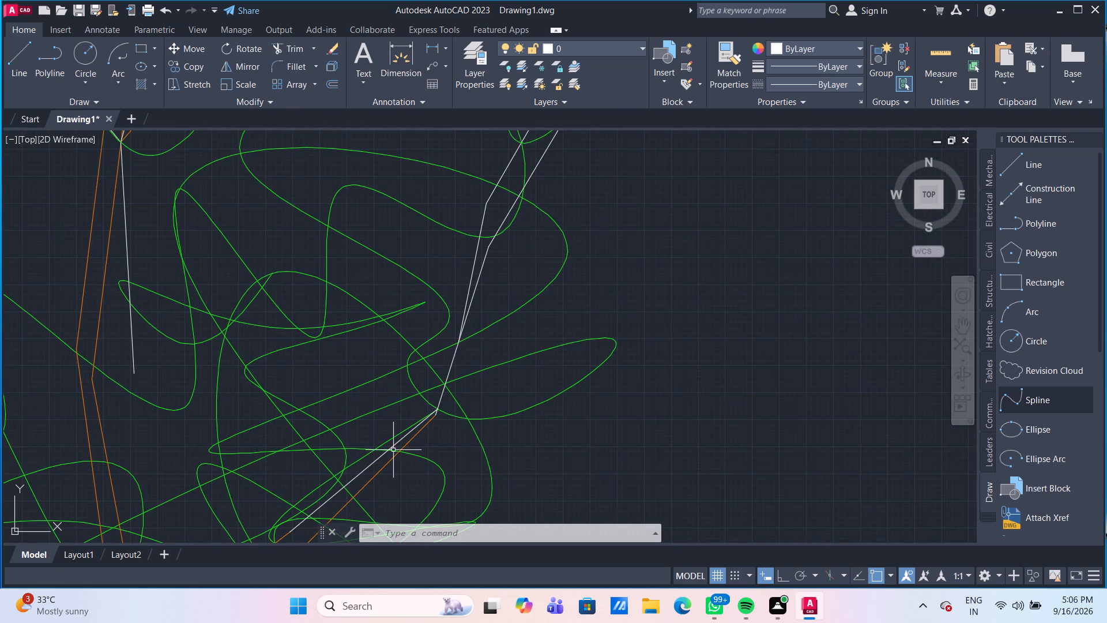
pyautogui.click(378, 456)
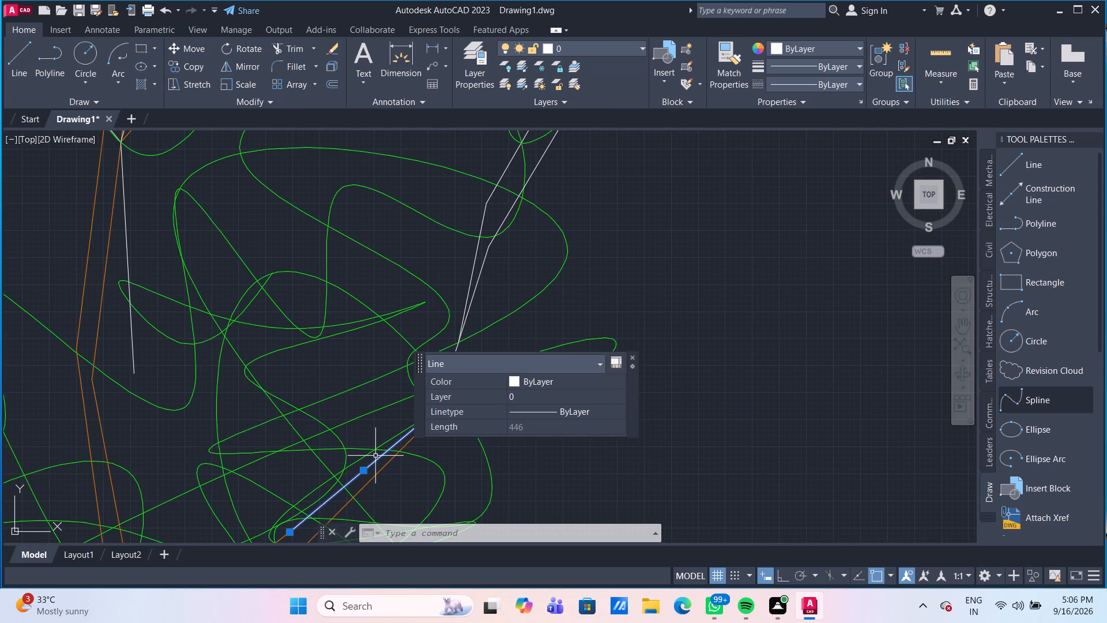
pyautogui.press('Delete')
pyautogui.click(513, 279)
pyautogui.click(466, 254)
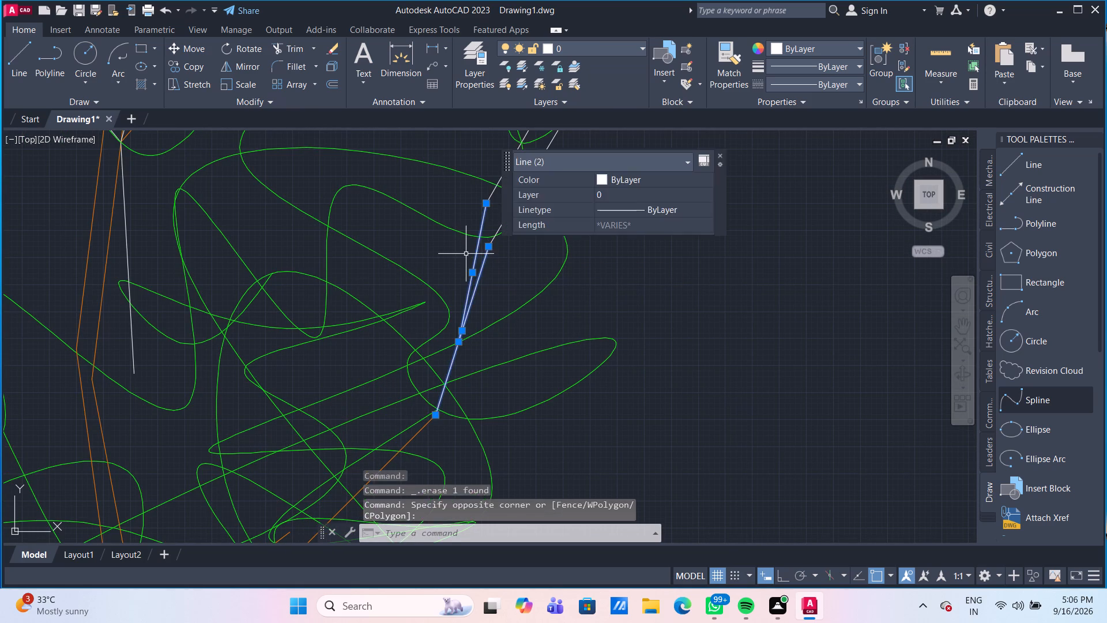
pyautogui.press('Delete')
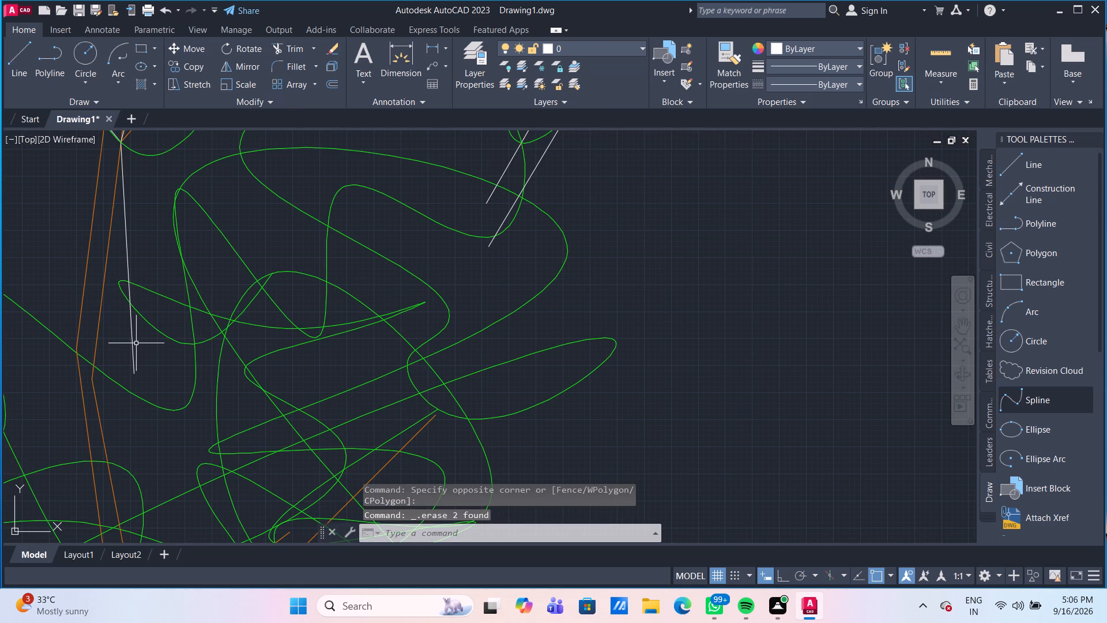
# Erase the steep stray white line hanging down beside the middle branch from its fork.
pyautogui.click(133, 344)
pyautogui.press('Delete')
# Erase the detached white double-line segments around the outer bend at the far edge of the right foliage.
pyautogui.scroll(-4, 423, 292)
pyautogui.moveTo(423, 292); pyautogui.dragTo(466, 391, button='middle')
pyautogui.scroll(3, 482, 369)
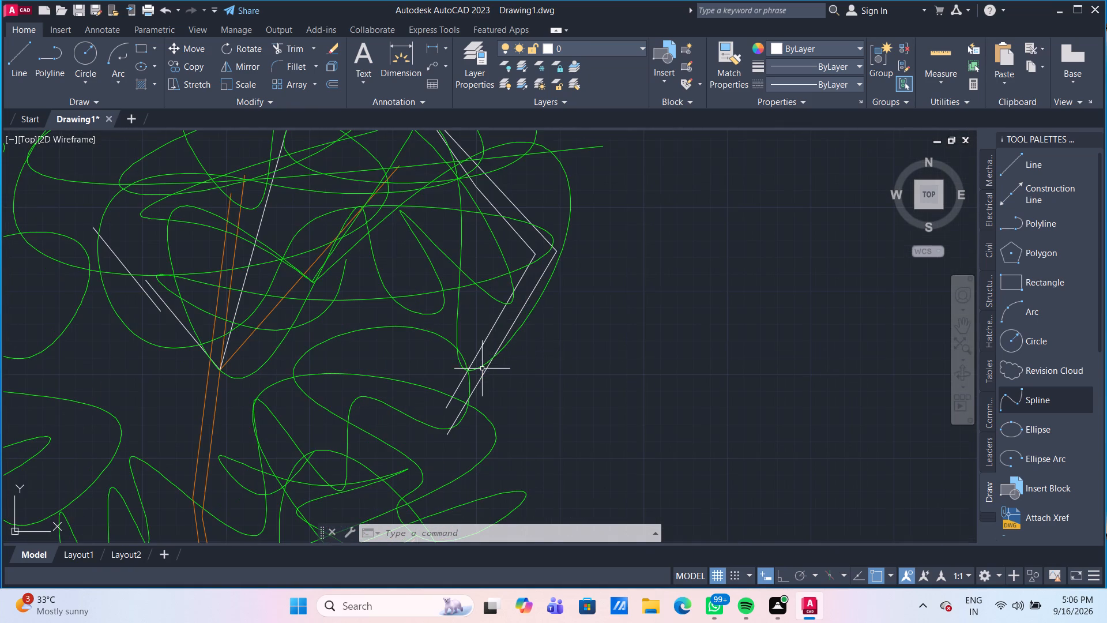
pyautogui.click(509, 328)
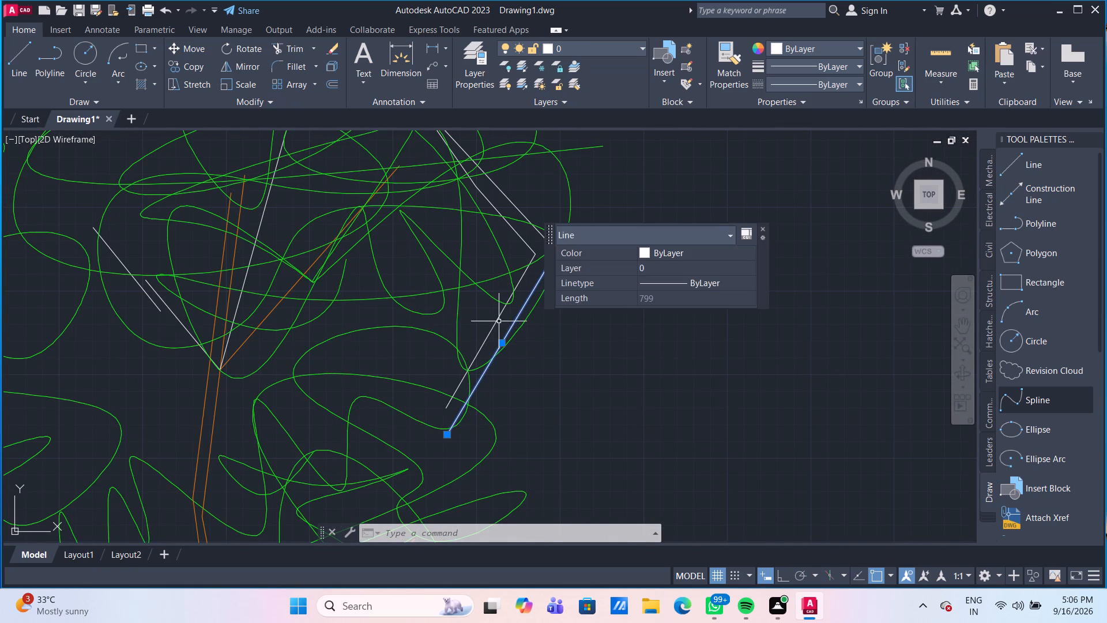
pyautogui.click(498, 321)
pyautogui.press('Delete')
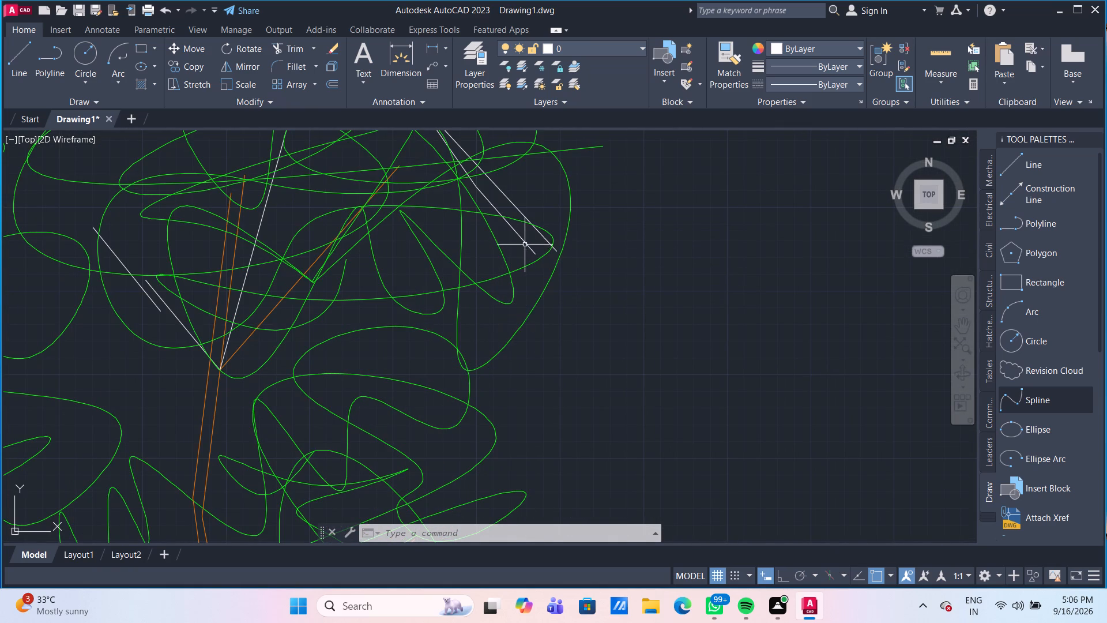
pyautogui.click(525, 245)
pyautogui.click(514, 203)
pyautogui.press('Delete')
# Erase the two parallel white lines slanting up and left from the middle branch's fork.
pyautogui.scroll(-2, 536, 258)
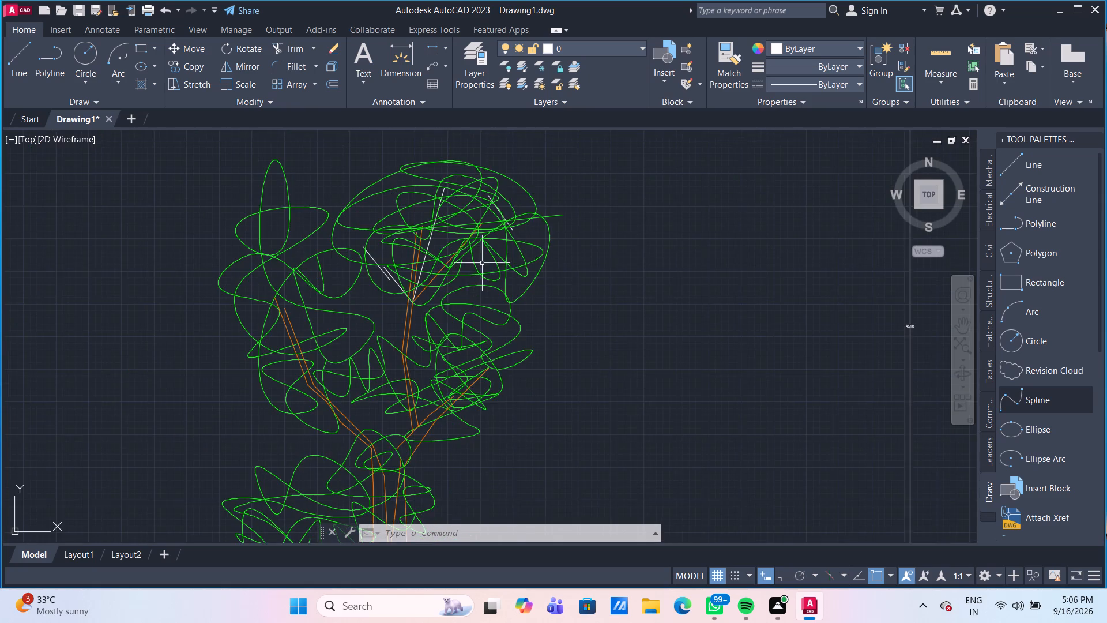
pyautogui.scroll(2, 417, 257)
pyautogui.scroll(2, 334, 318)
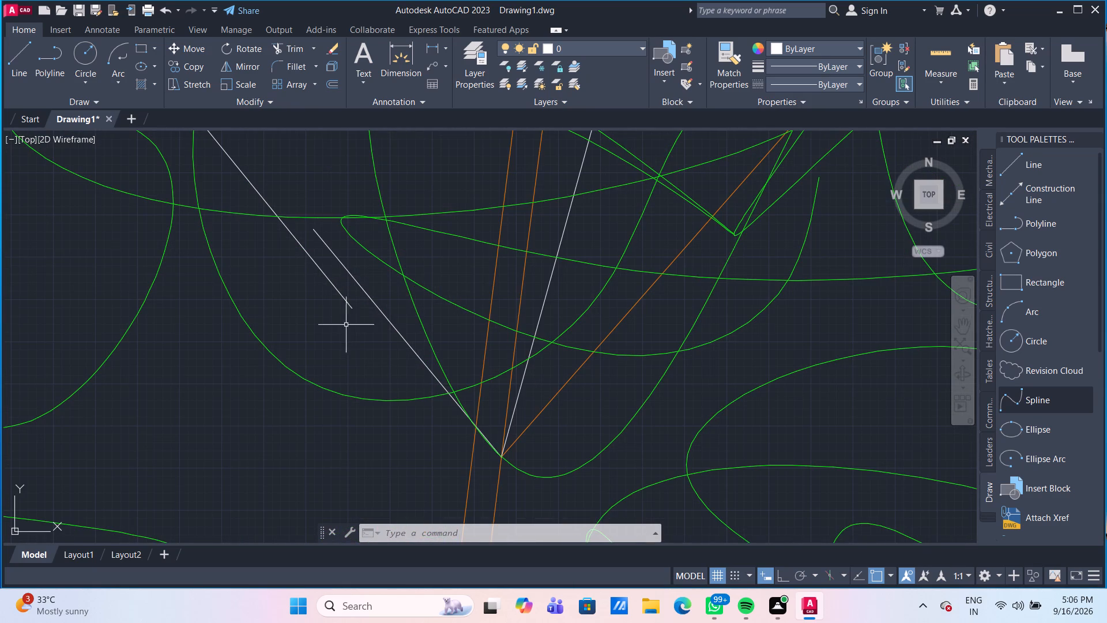
pyautogui.moveTo(359, 323); pyautogui.dragTo(357, 307)
pyautogui.click(333, 254)
pyautogui.press('Delete')
# Erase the long white line rising from the middle branch's fork into the upper foliage.
pyautogui.scroll(-4, 333, 254)
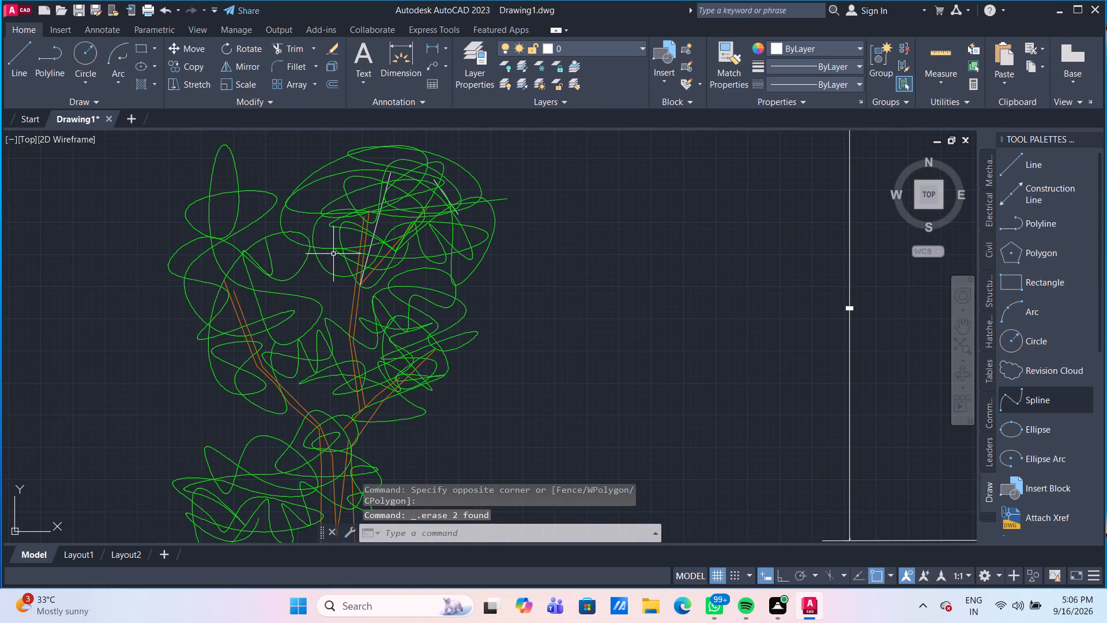
pyautogui.scroll(3, 406, 222)
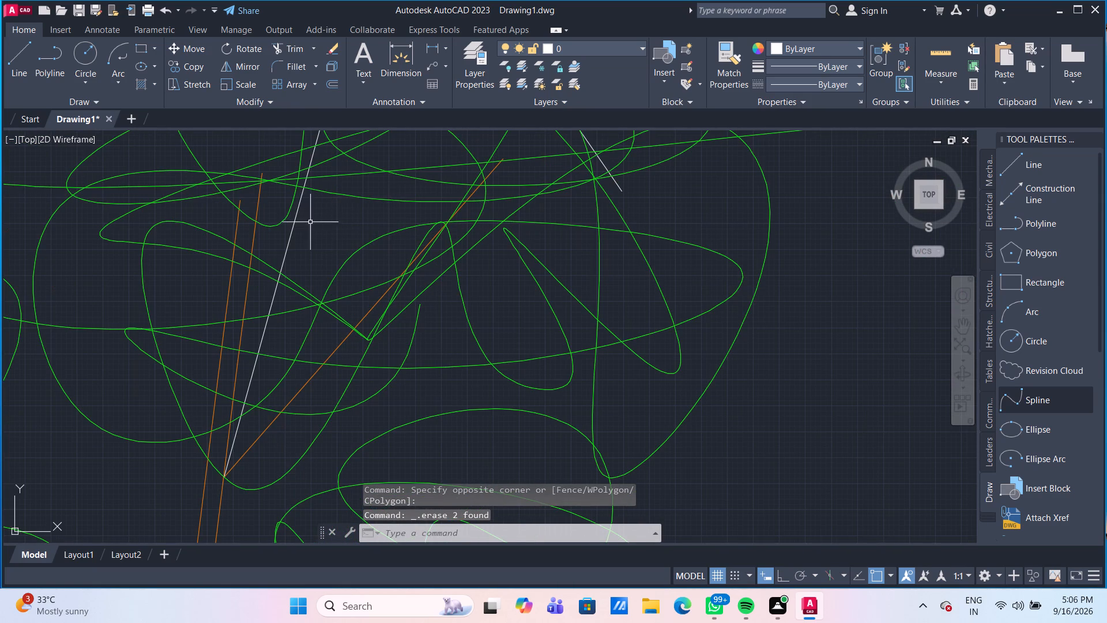
pyautogui.click(295, 223)
pyautogui.press('Delete')
# Erase the last short slanted white line in the upper right part of the foliage.
pyautogui.scroll(-3, 367, 272)
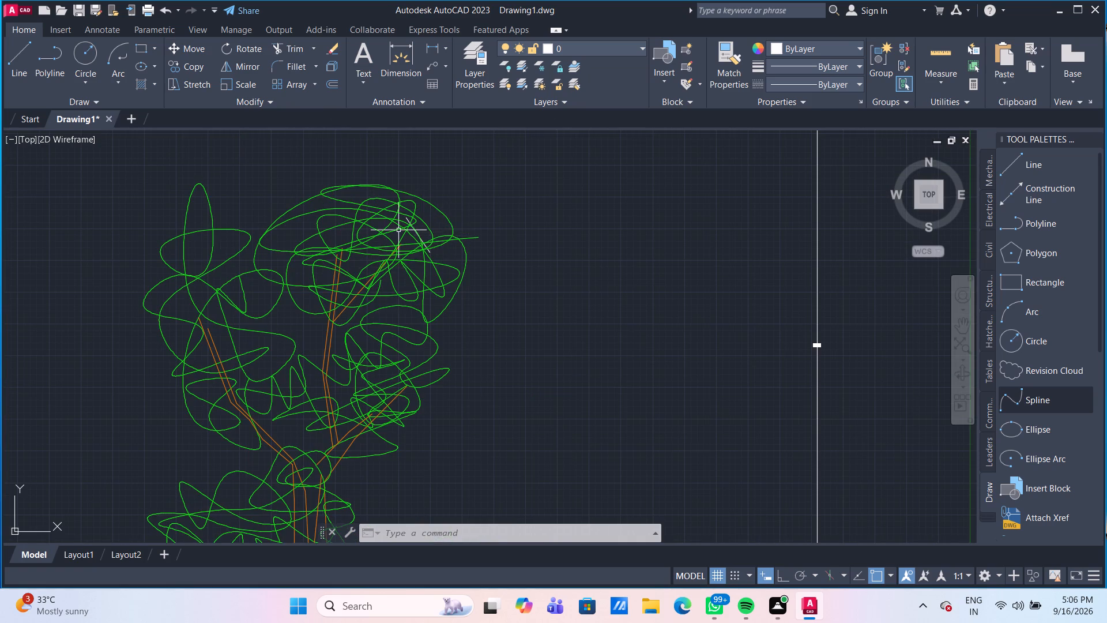
pyautogui.scroll(3, 398, 230)
pyautogui.scroll(2, 464, 239)
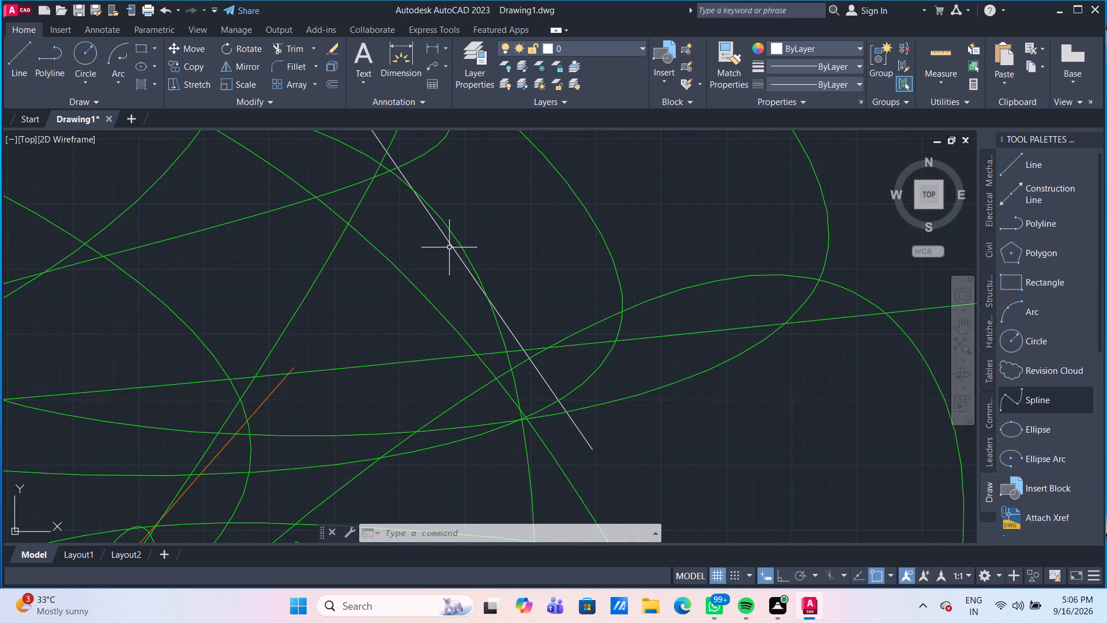
pyautogui.click(453, 249)
pyautogui.press('Delete')
# Group the whole tree, including its green foliage splines, orange branches and trunk, into one object.
pyautogui.scroll(-8, 483, 279)
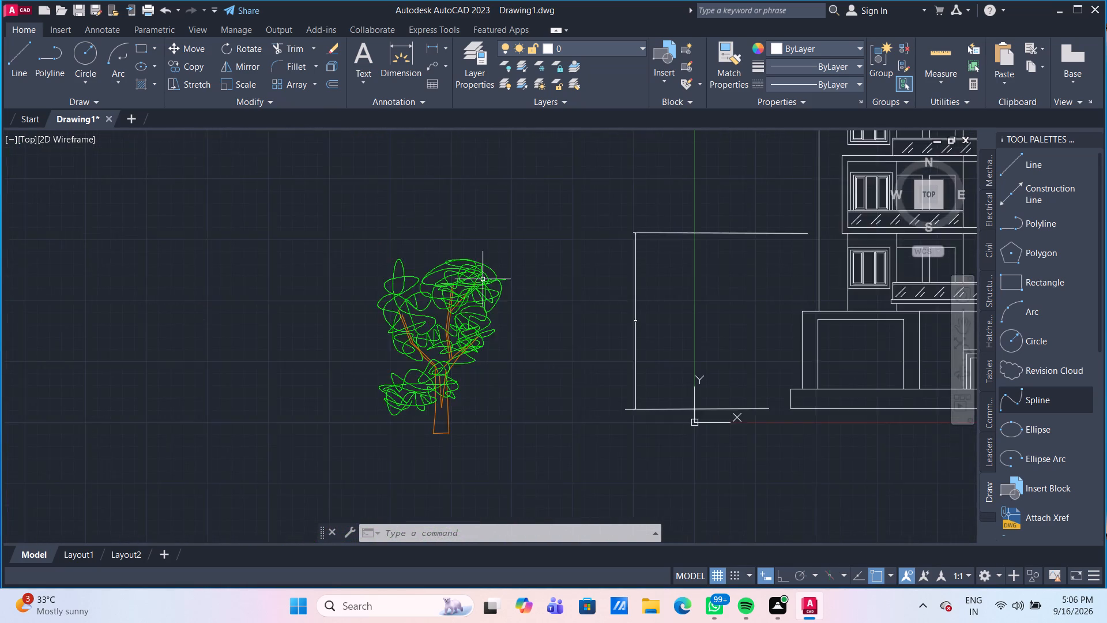
pyautogui.scroll(1, 500, 339)
pyautogui.scroll(-1, 500, 339)
pyautogui.moveTo(500, 339); pyautogui.dragTo(492, 332, button='middle')
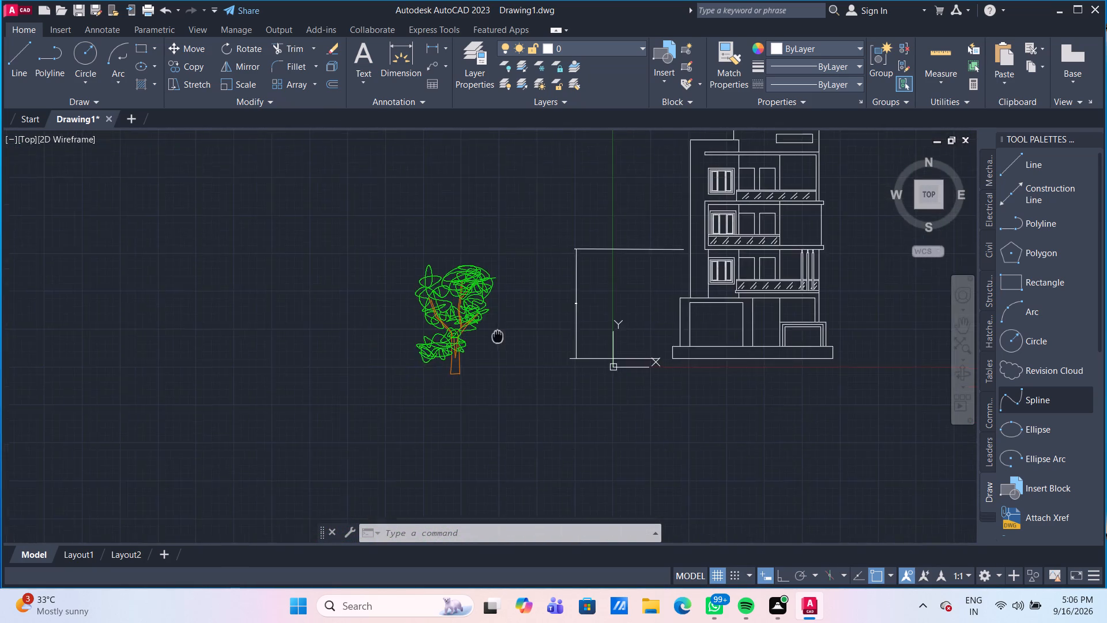
pyautogui.moveTo(492, 332); pyautogui.dragTo(400, 332, button='middle')
pyautogui.moveTo(383, 399); pyautogui.dragTo(375, 367)
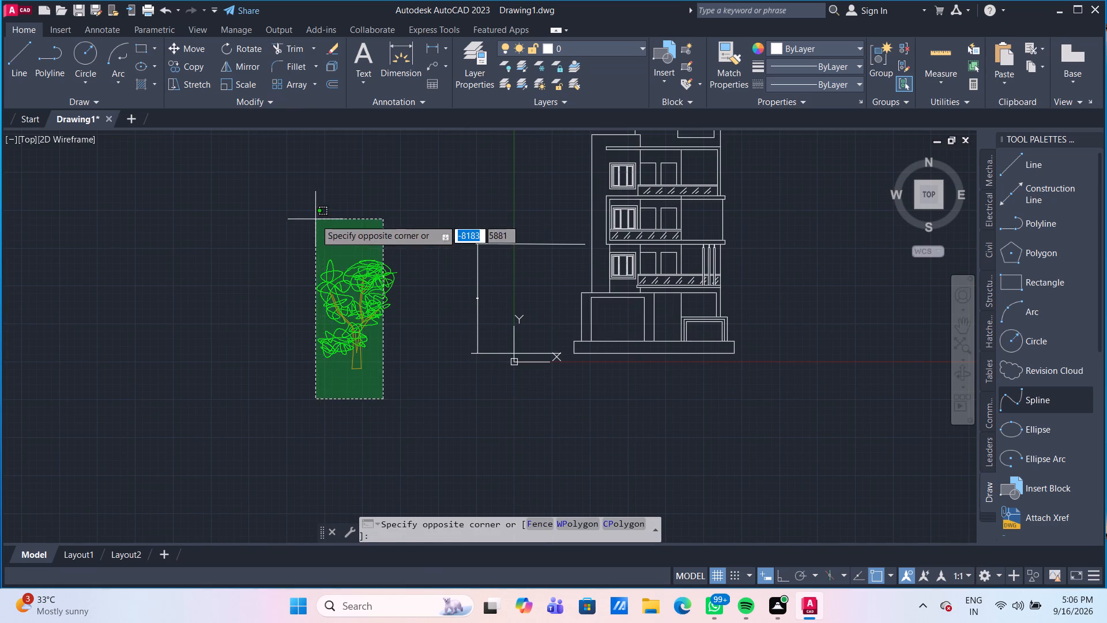
pyautogui.click(315, 219)
pyautogui.scroll(2, 372, 295)
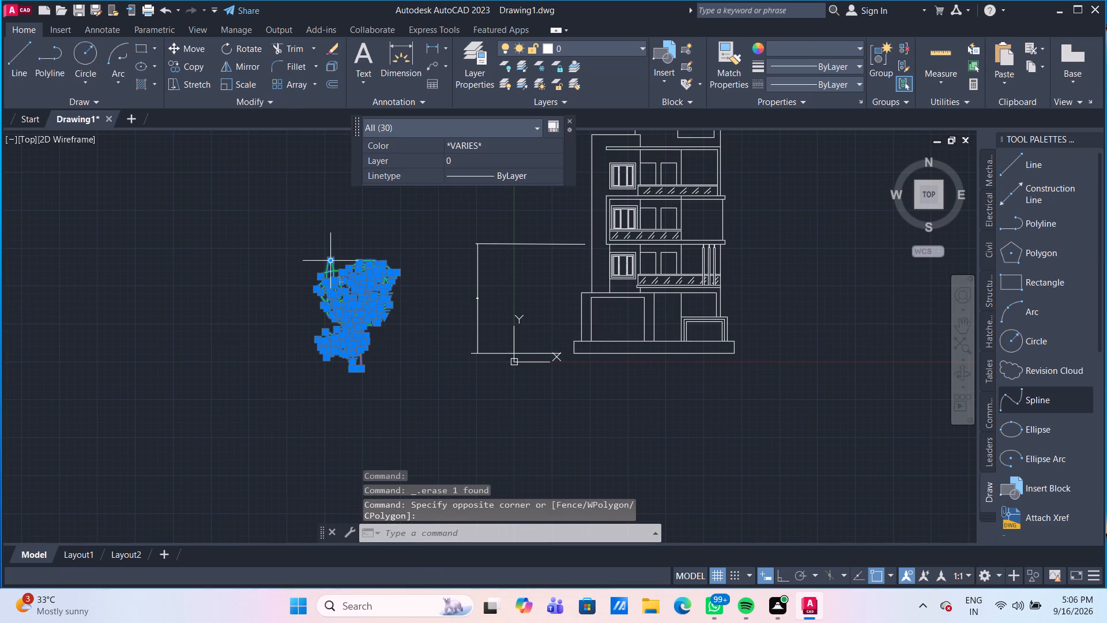
pyautogui.scroll(3, 329, 257)
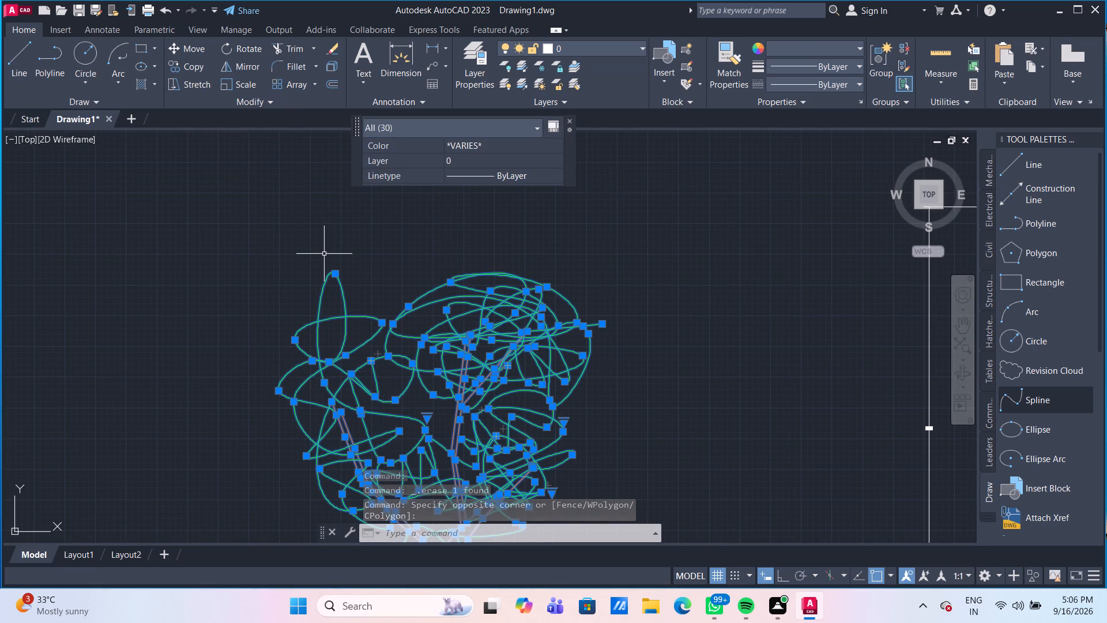
pyautogui.press('g')
pyautogui.press('Return')
pyautogui.scroll(-4, 324, 254)
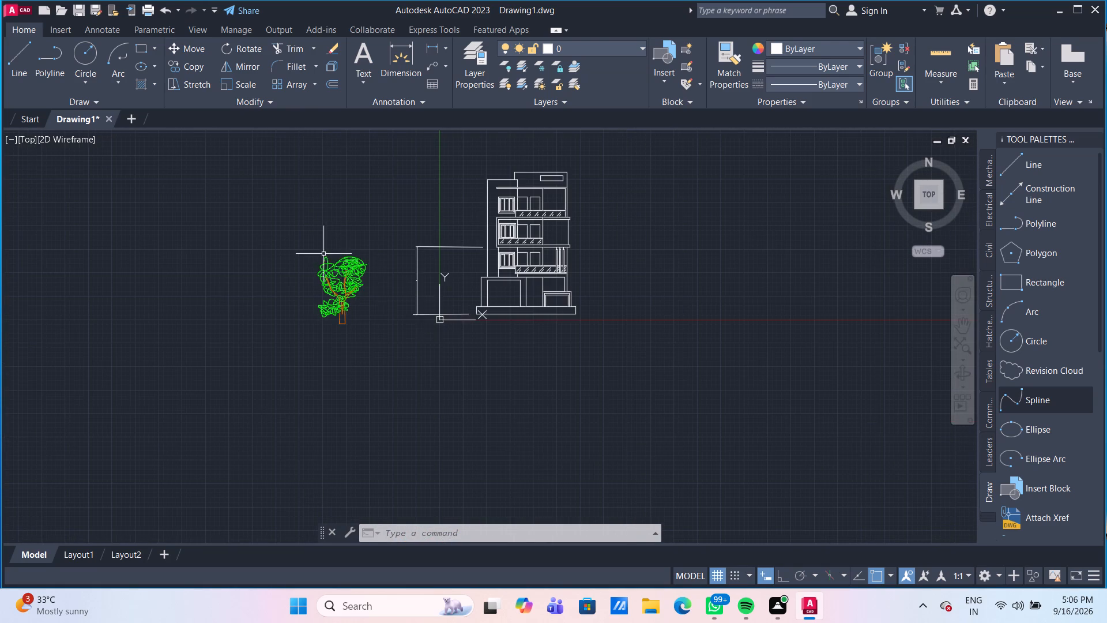
# Erase the vertical line and the lower horizontal line standing between the tree and the building elevation.
pyautogui.scroll(1, 414, 339)
pyautogui.scroll(1, 479, 331)
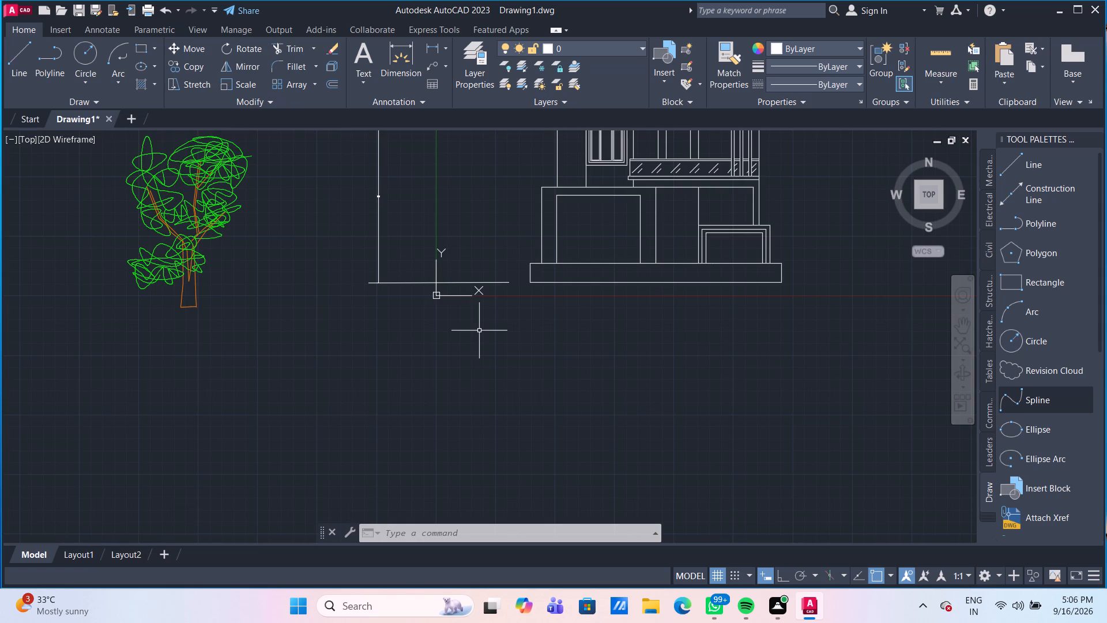
pyautogui.moveTo(479, 331); pyautogui.dragTo(386, 410, button='middle')
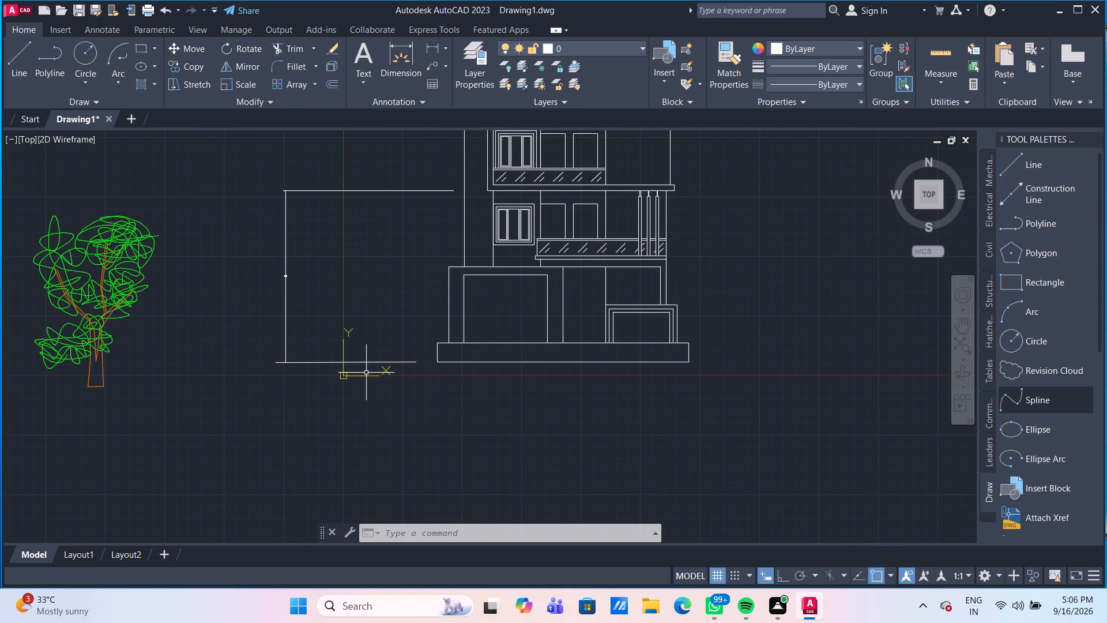
pyautogui.moveTo(329, 378); pyautogui.dragTo(311, 348)
pyautogui.click(258, 271)
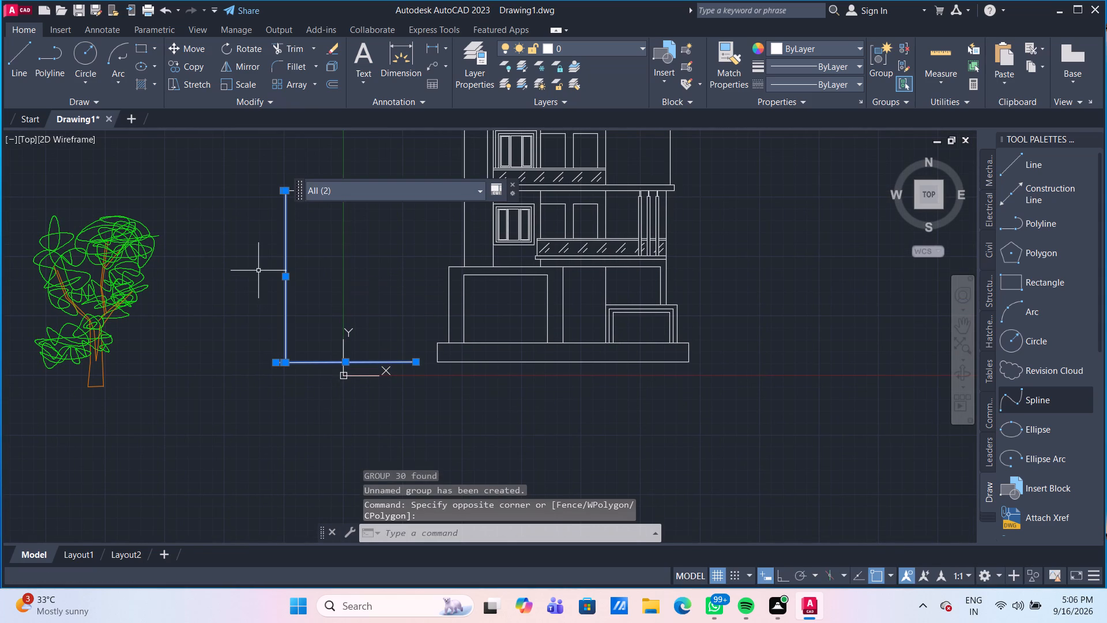
pyautogui.press('Delete')
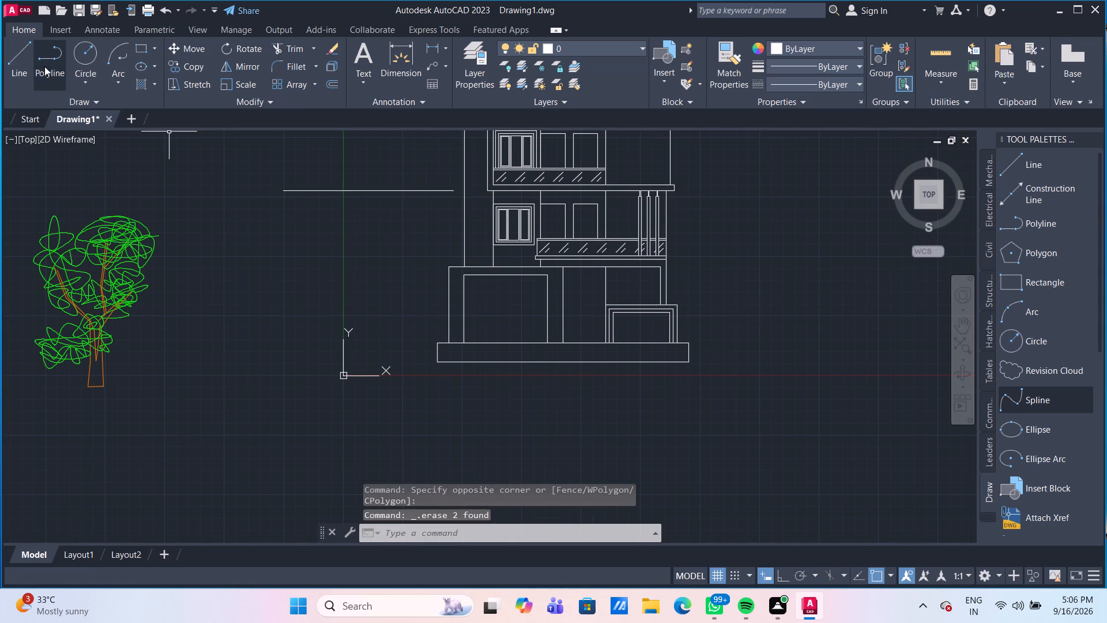
# With Ortho on, draw a horizontal ground line leftward from the lower-left corner of the building's base.
pyautogui.click(22, 62)
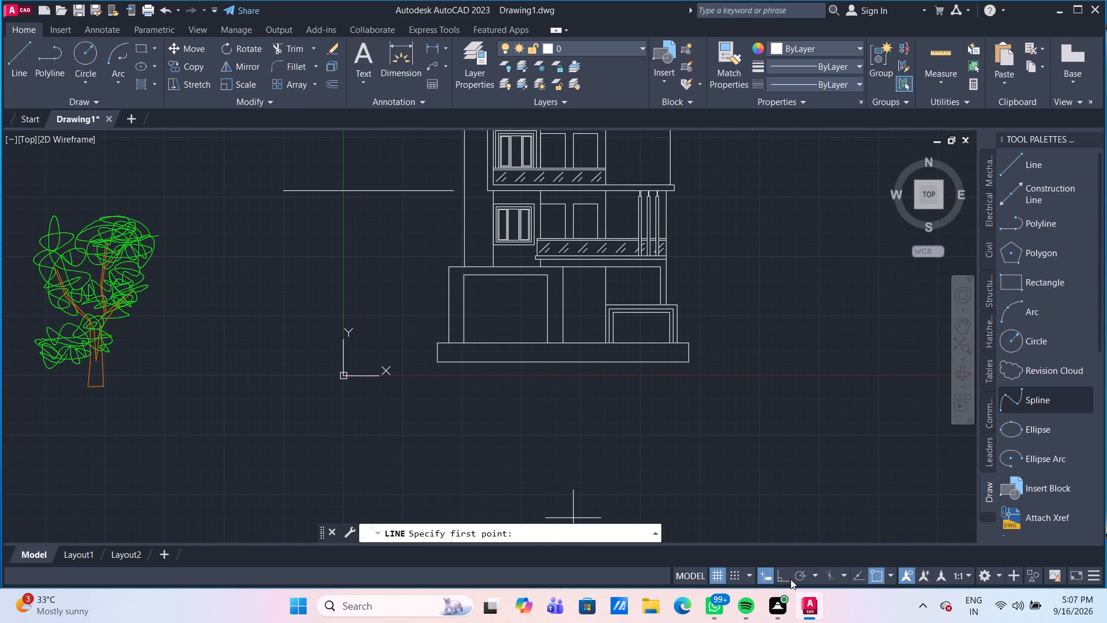
pyautogui.click(778, 579)
pyautogui.click(434, 362)
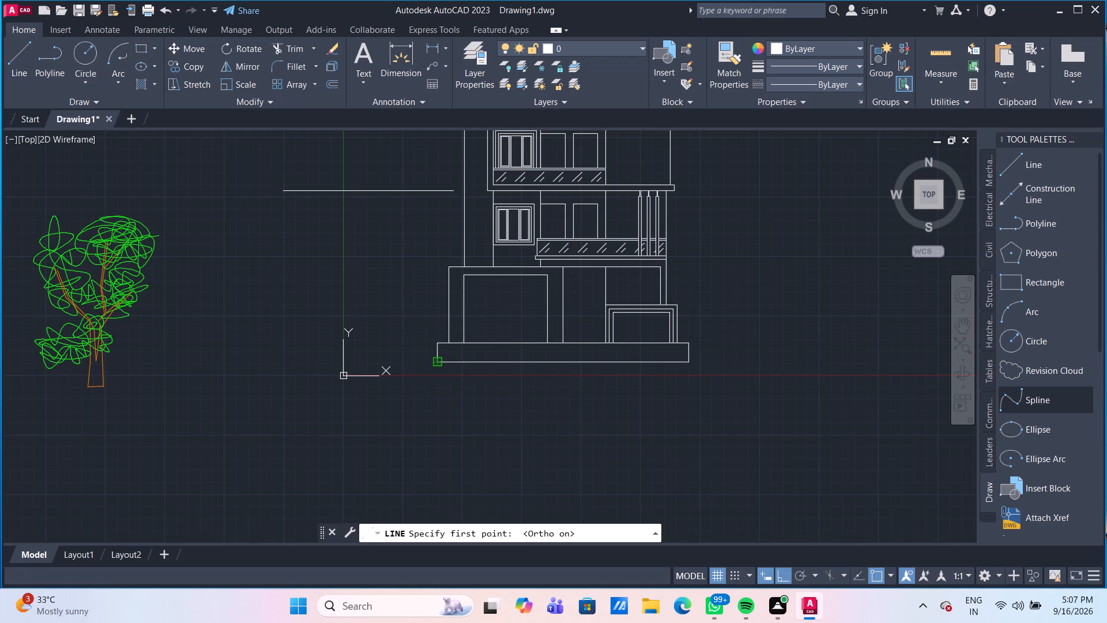
pyautogui.click(242, 354)
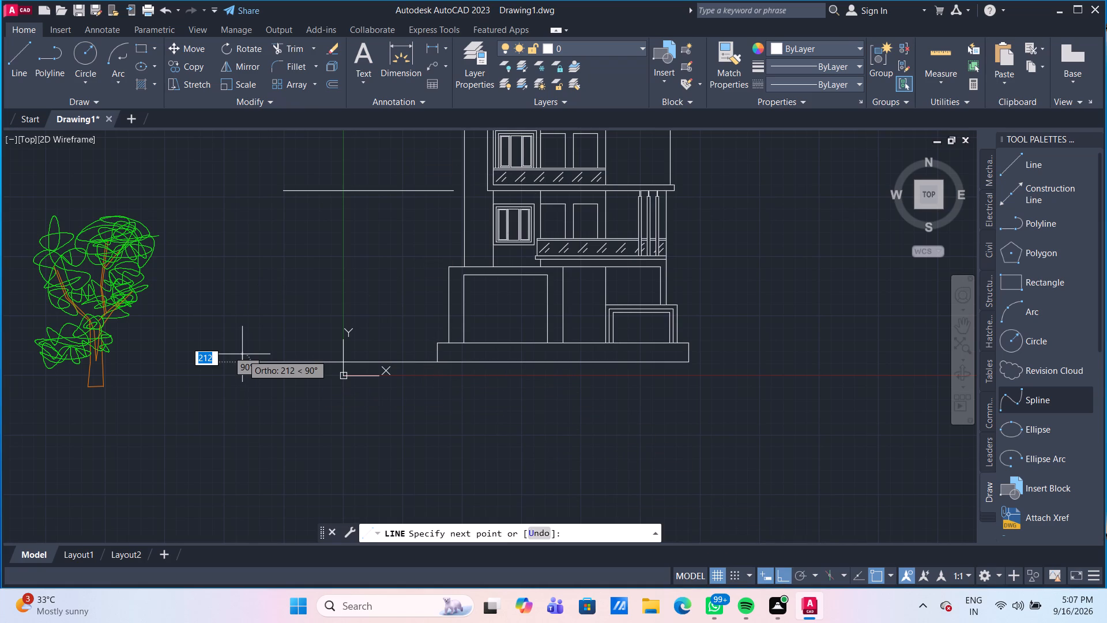
pyautogui.press('Escape')
# Ungroup the tree beside the building into its separate splines and lines.
pyautogui.scroll(-3, 280, 380)
pyautogui.scroll(3, 283, 382)
pyautogui.scroll(-2, 283, 382)
pyautogui.moveTo(289, 384); pyautogui.dragTo(298, 386, button='middle')
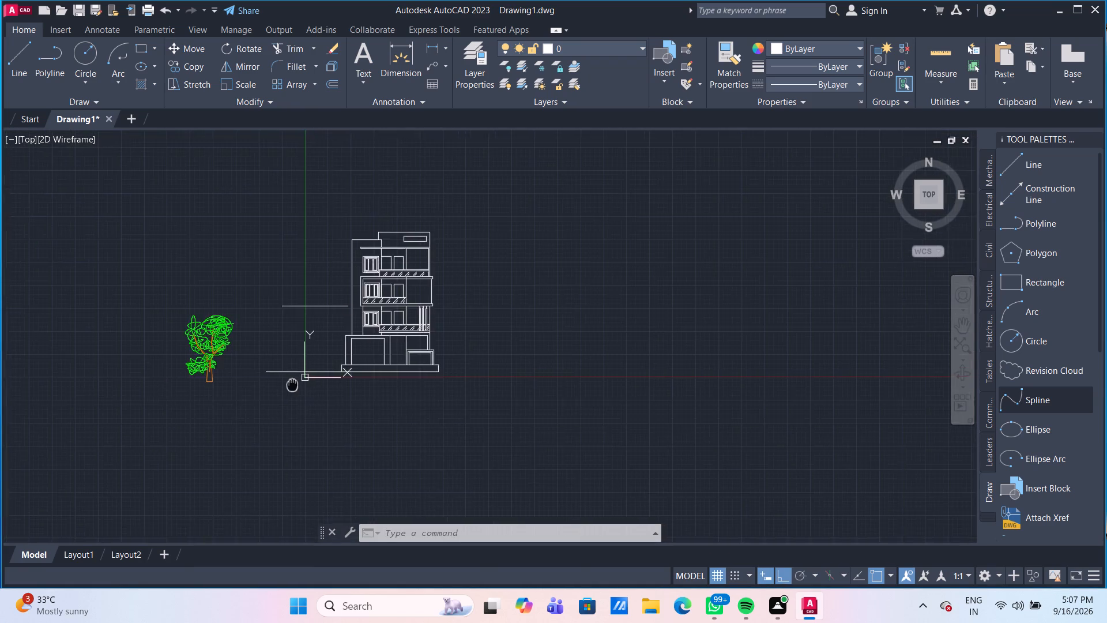
pyautogui.moveTo(298, 386); pyautogui.dragTo(492, 448, button='middle')
pyautogui.scroll(1, 489, 425)
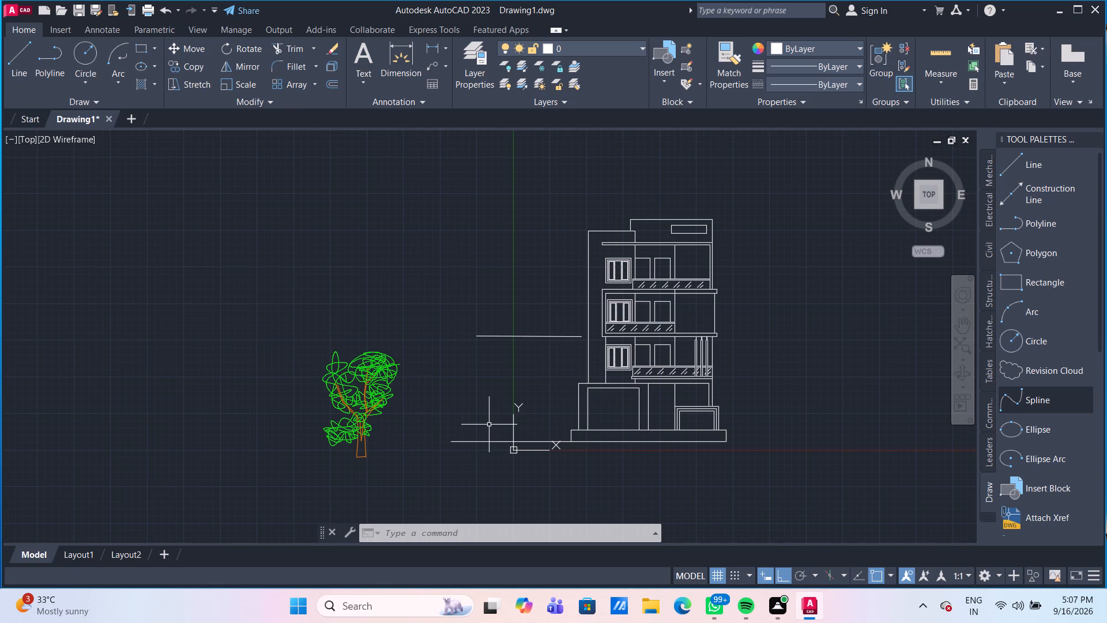
pyautogui.scroll(1, 387, 407)
pyautogui.click(372, 397)
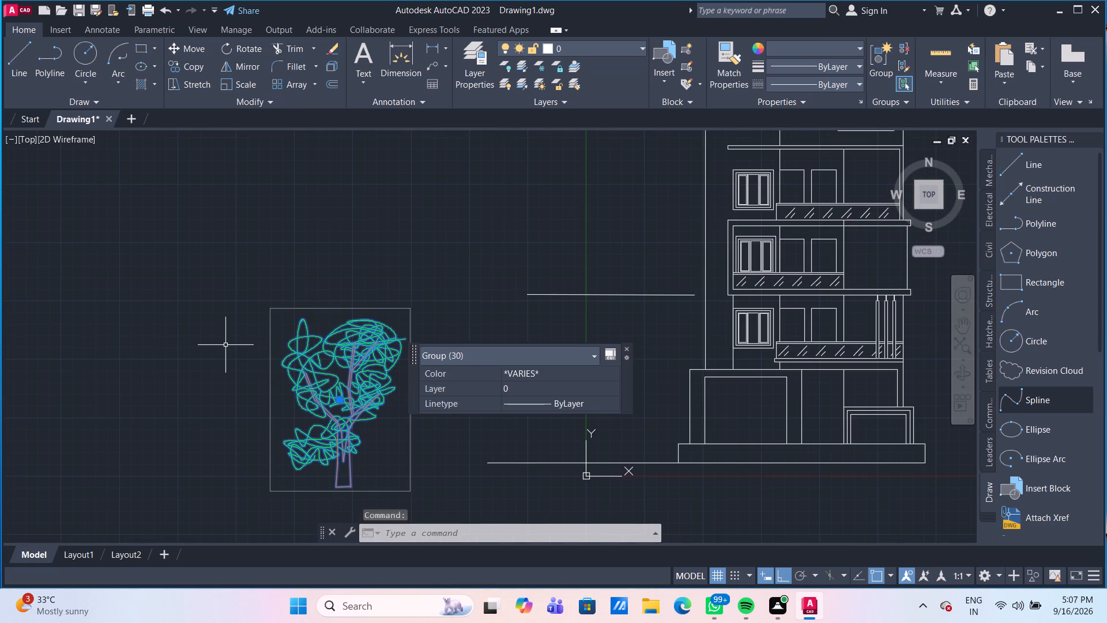
pyautogui.press('Escape')
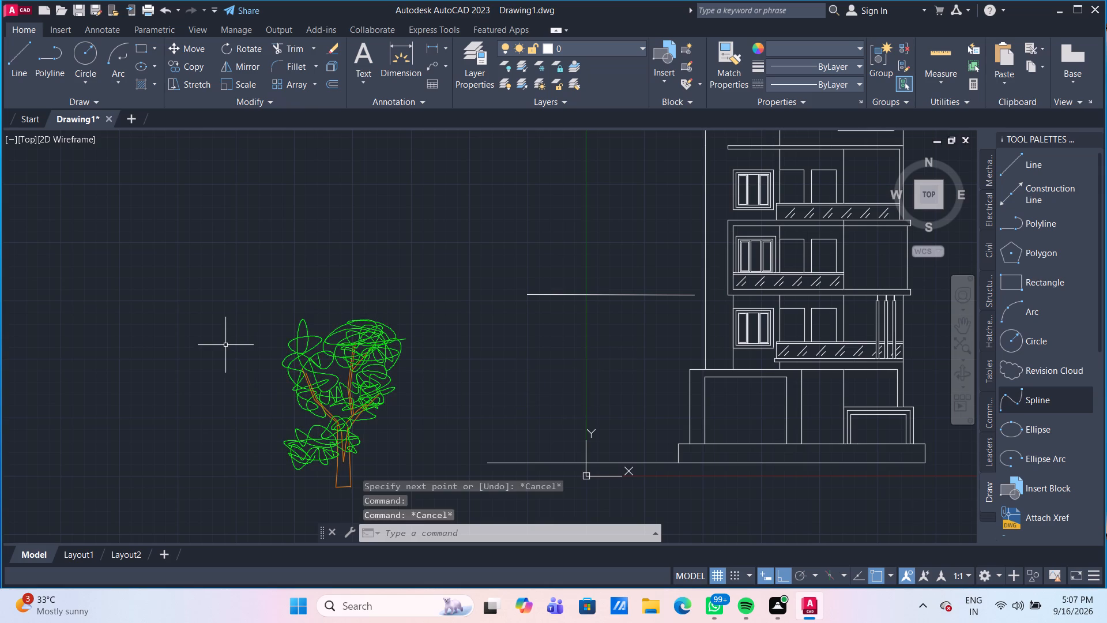
pyautogui.moveTo(351, 373); pyautogui.dragTo(315, 313, button='middle')
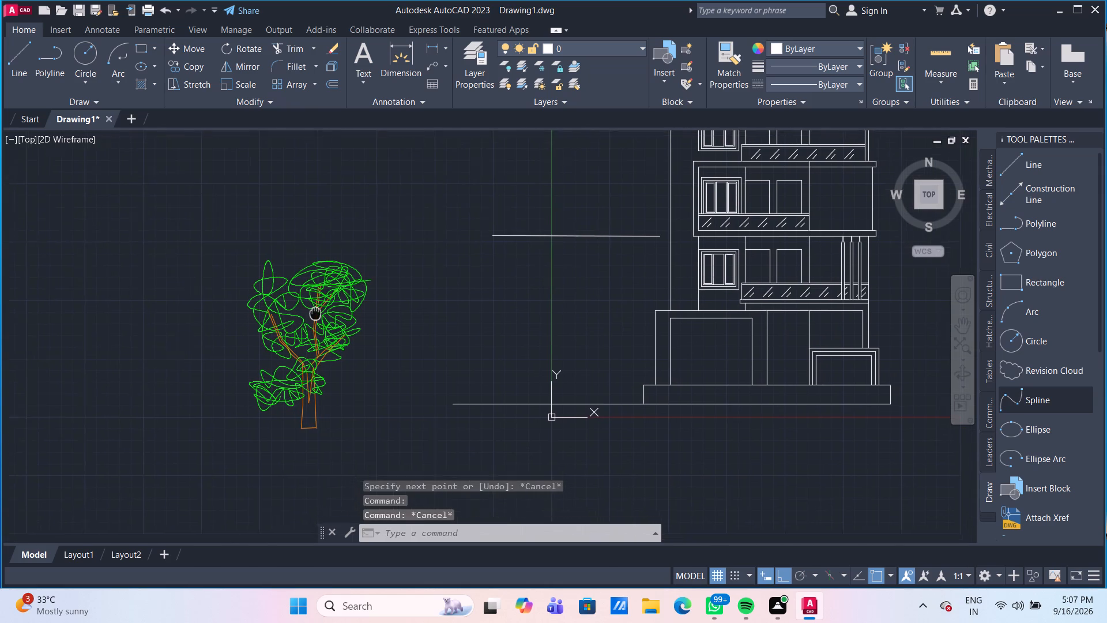
pyautogui.moveTo(315, 313); pyautogui.dragTo(309, 304, button='middle')
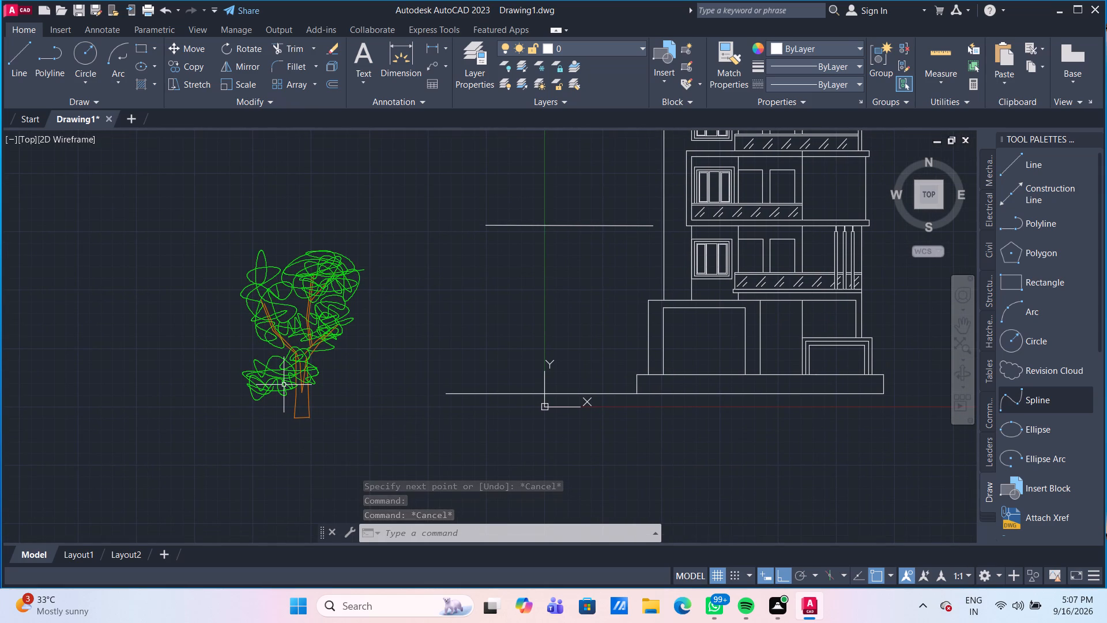
pyautogui.click(334, 329)
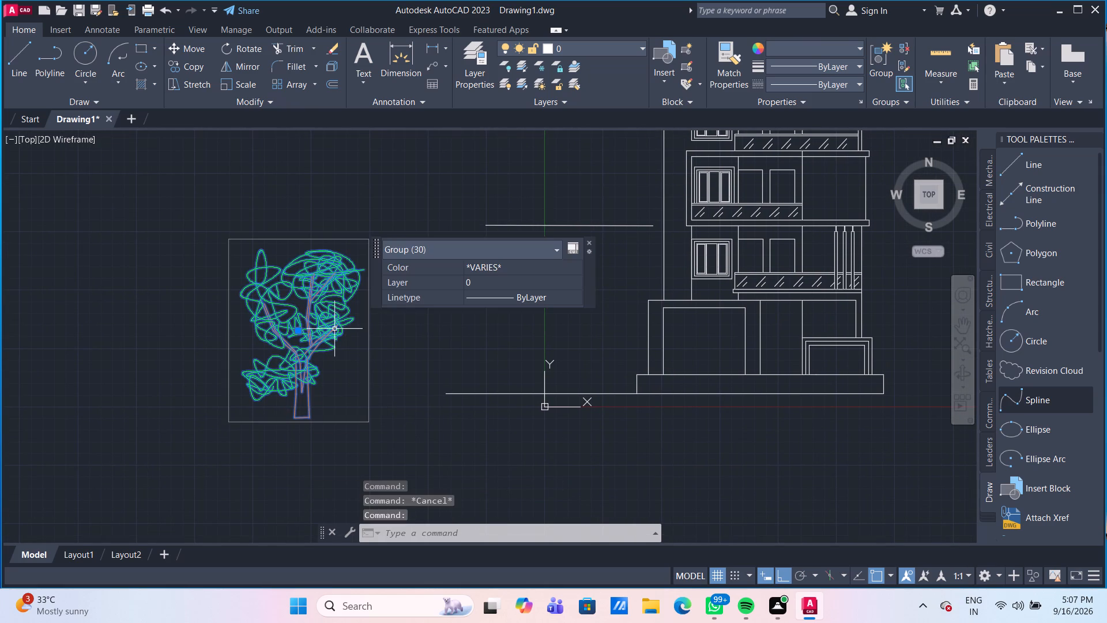
pyautogui.click(906, 46)
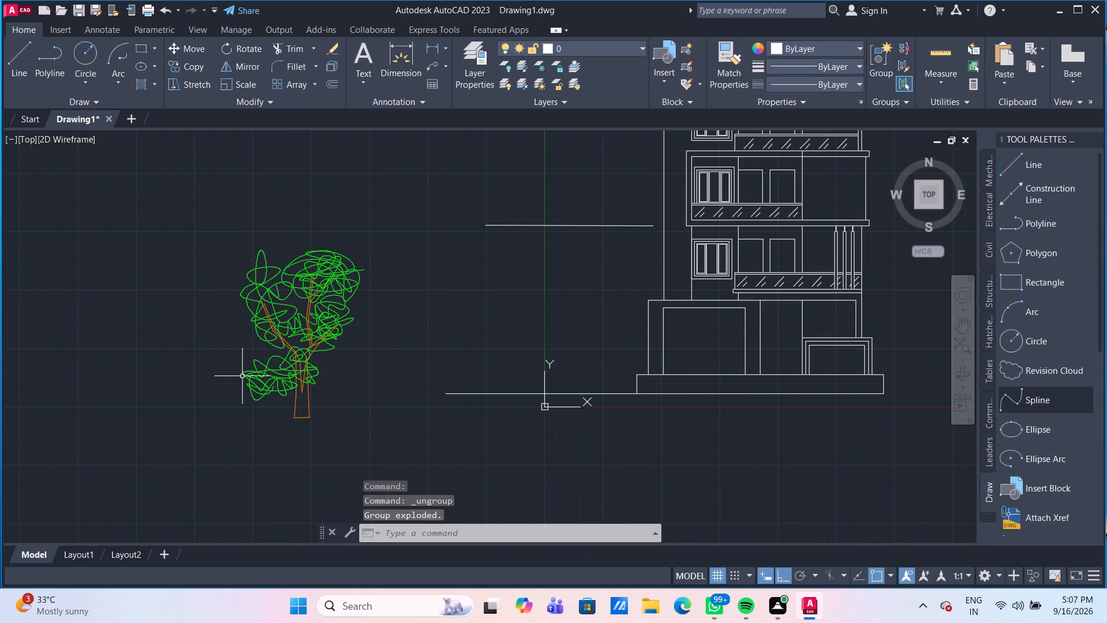
# With Ortho off, move the lowest green foliage spline from beside the trunk up onto the tree's right-hand branch.
pyautogui.click(265, 382)
pyautogui.press('m')
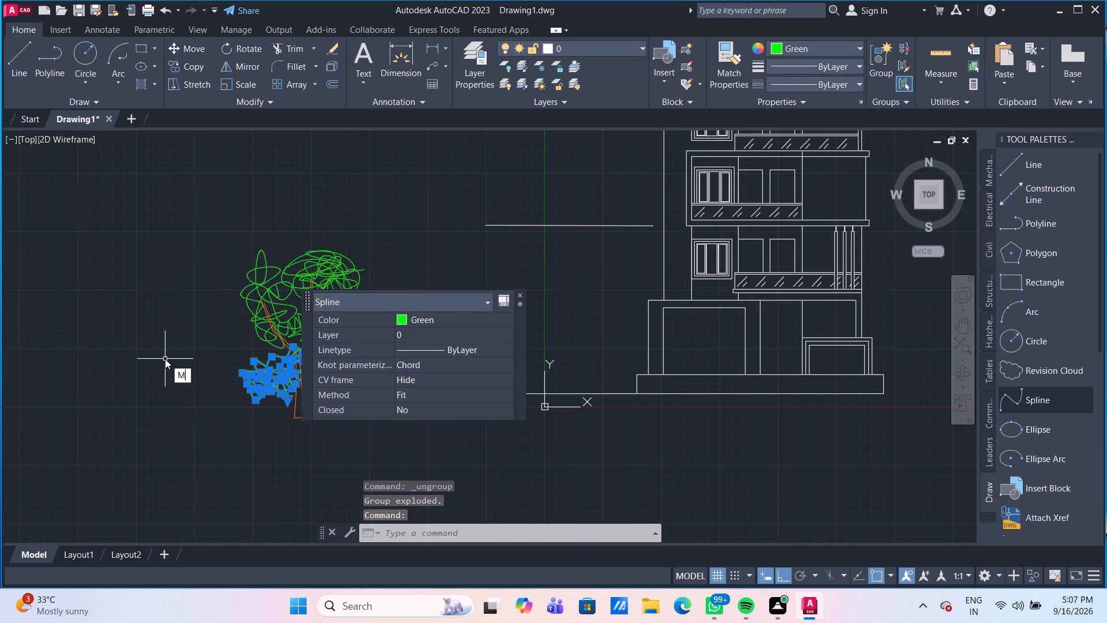
pyautogui.press('Return')
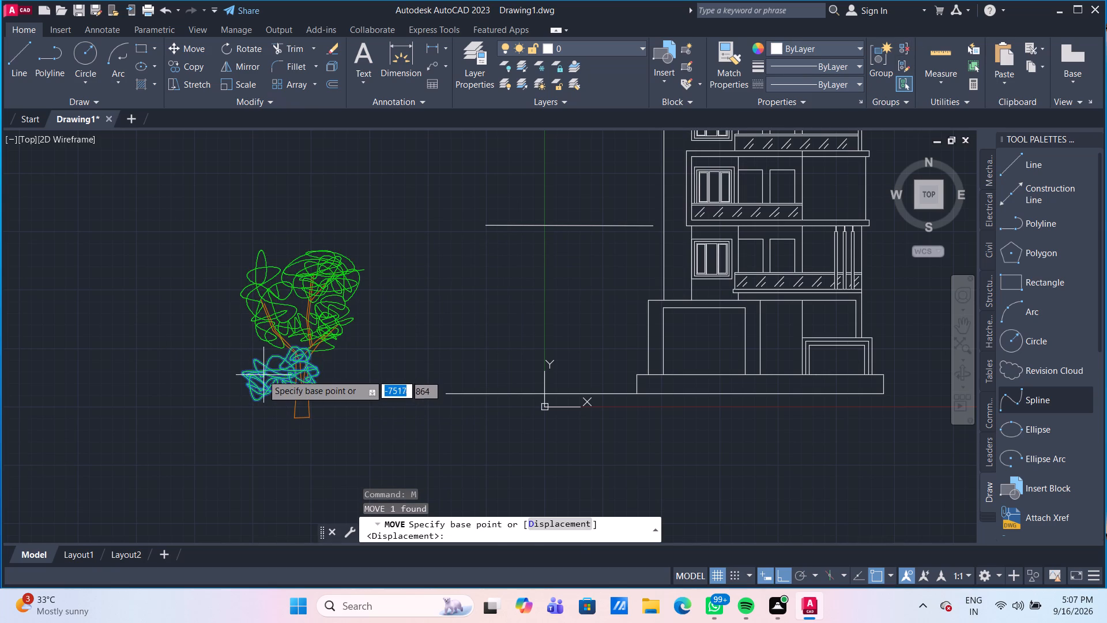
pyautogui.click(262, 374)
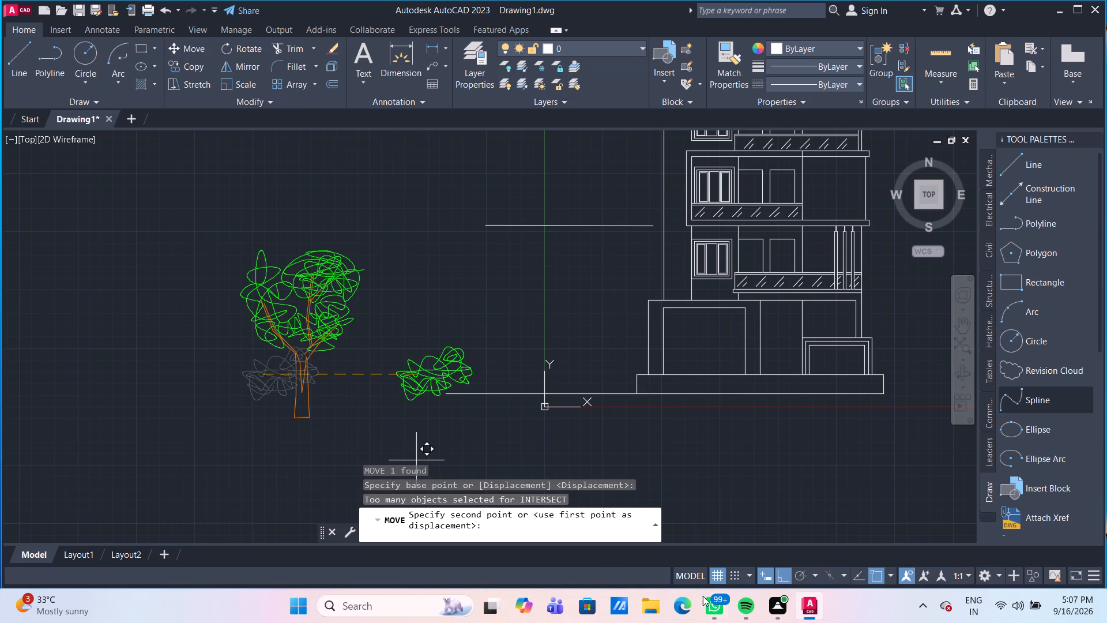
pyautogui.click(790, 576)
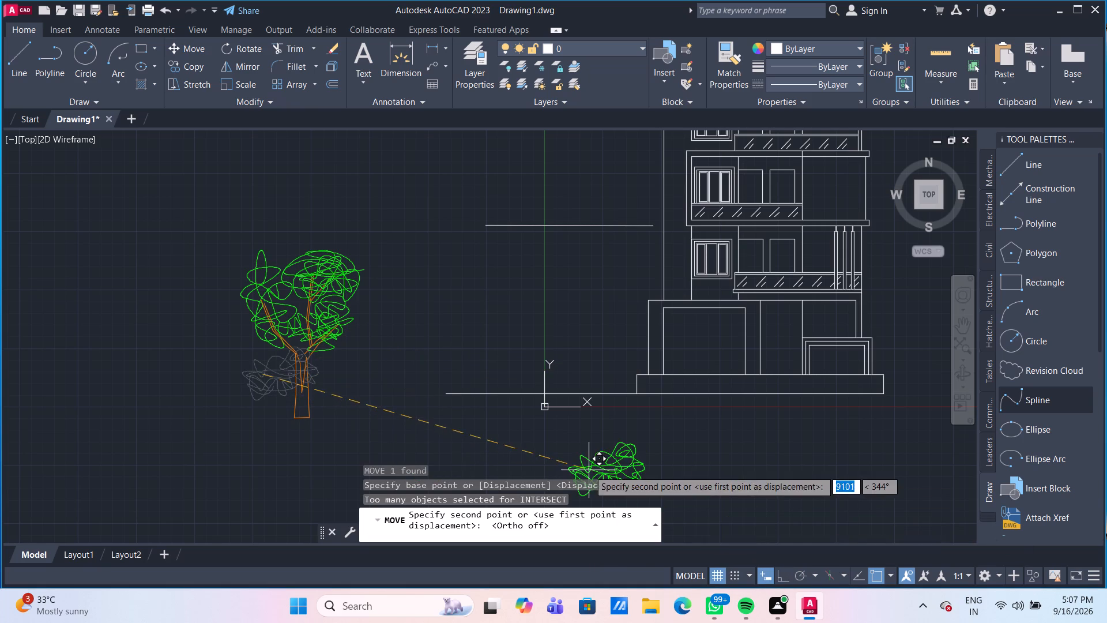
pyautogui.scroll(1, 329, 352)
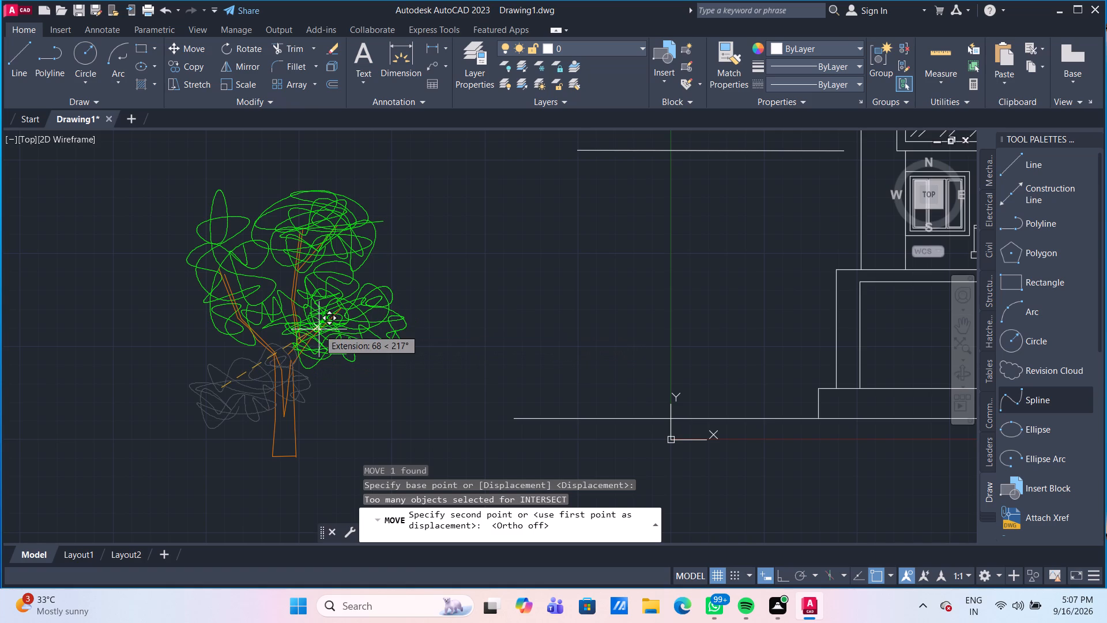
pyautogui.click(319, 329)
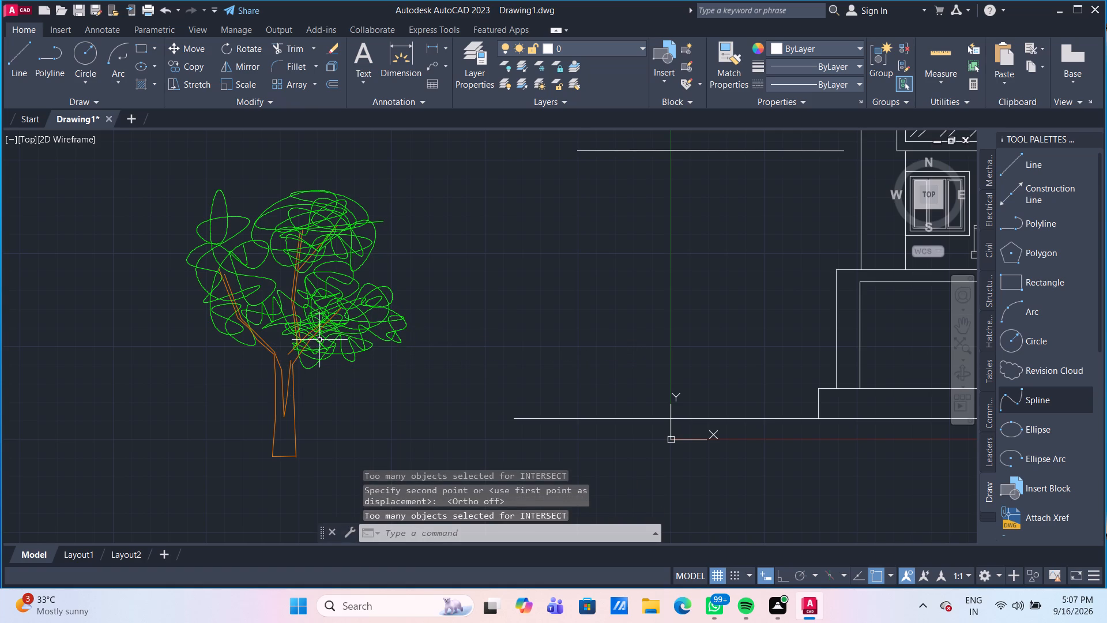
# Start a foliage spline over the left branch, curving from its inner side over the top and down the outer edge.
pyautogui.scroll(-2, 317, 382)
pyautogui.scroll(1, 318, 394)
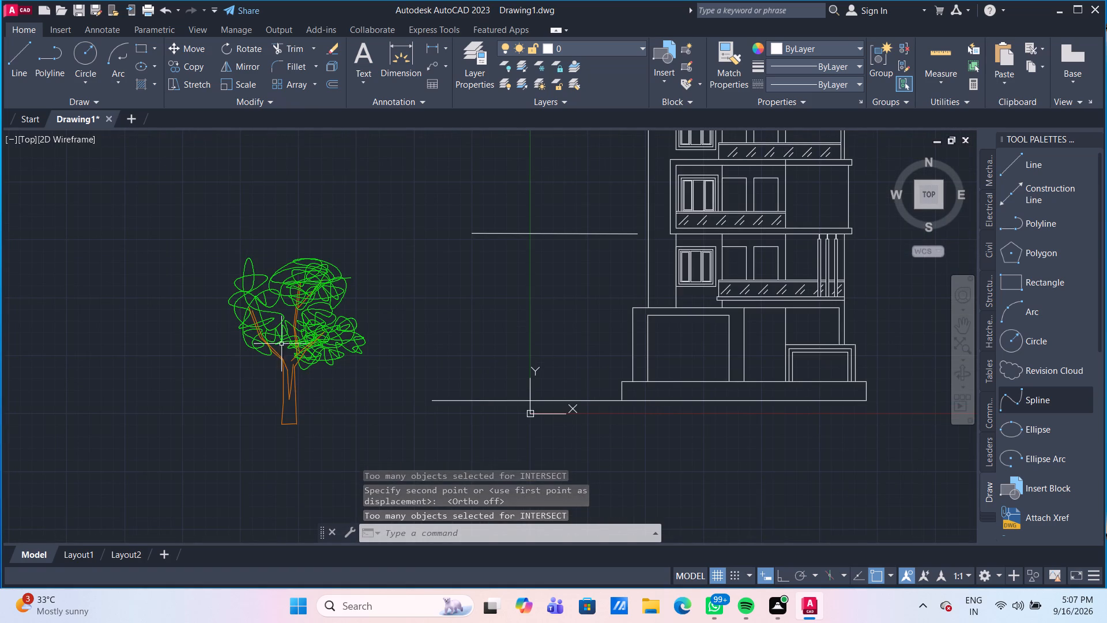
pyautogui.scroll(1, 274, 335)
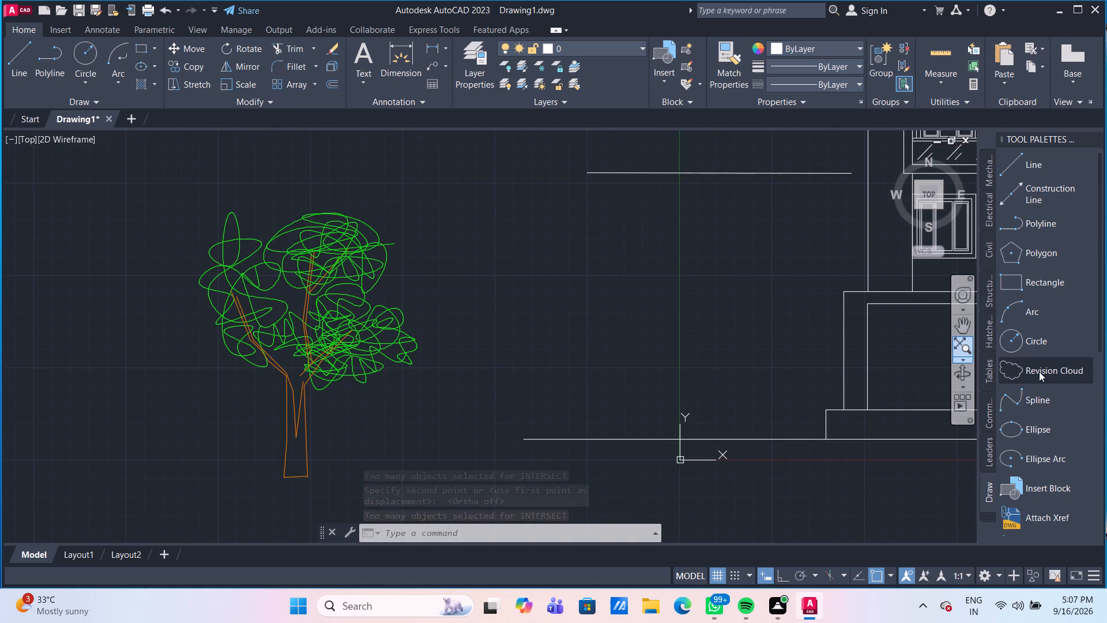
pyautogui.click(1038, 403)
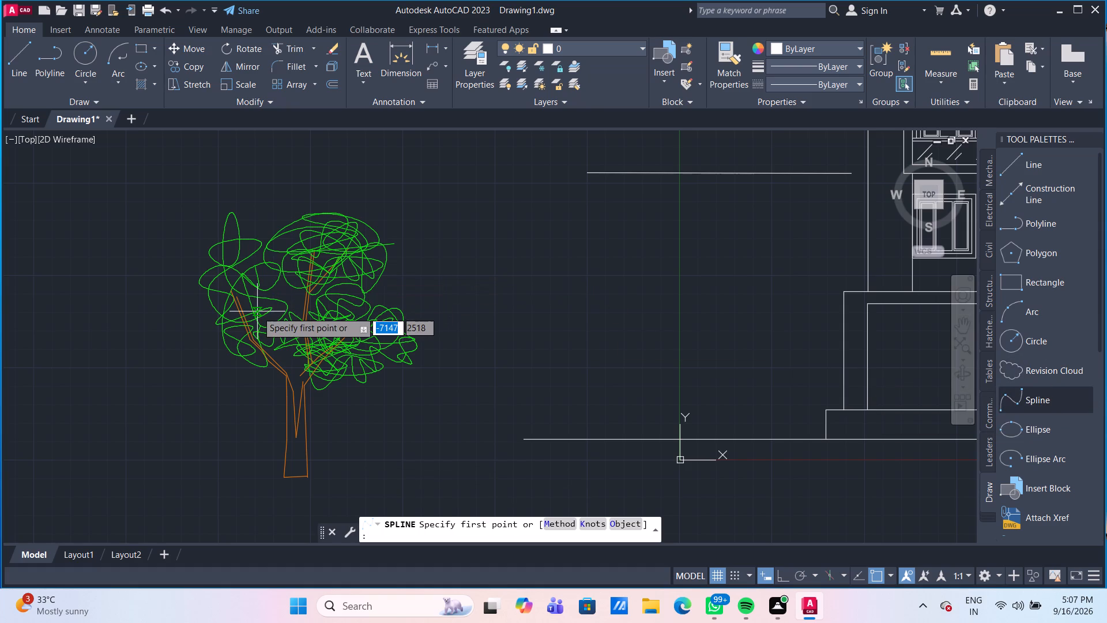
pyautogui.moveTo(271, 318); pyautogui.dragTo(259, 302)
pyautogui.click(239, 253)
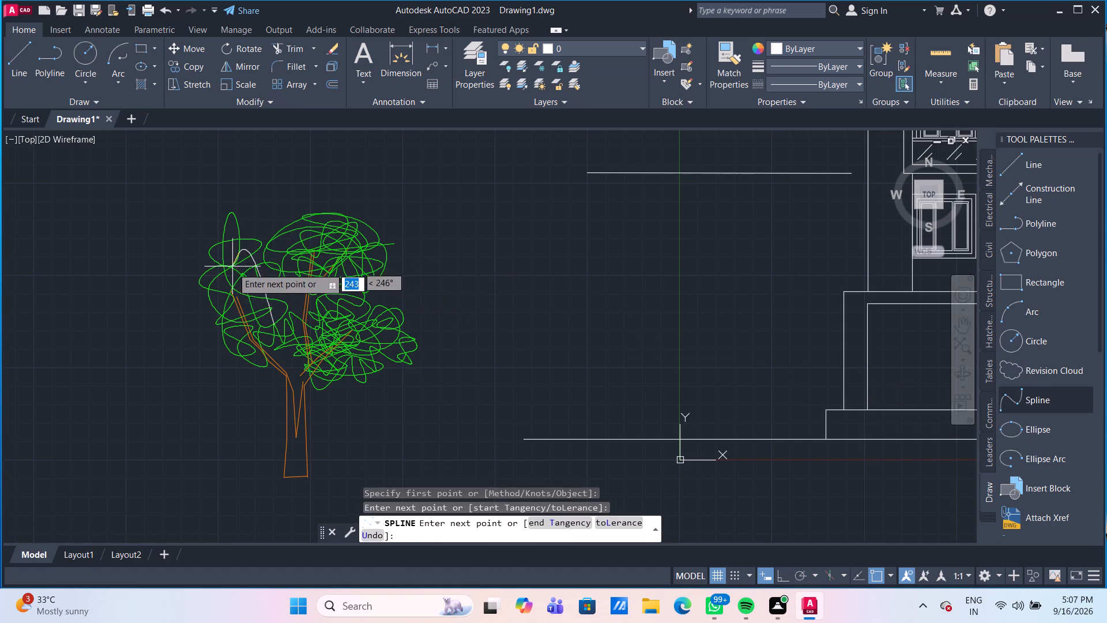
pyautogui.click(233, 279)
pyautogui.moveTo(205, 306); pyautogui.dragTo(212, 335)
pyautogui.moveTo(210, 354); pyautogui.dragTo(216, 350)
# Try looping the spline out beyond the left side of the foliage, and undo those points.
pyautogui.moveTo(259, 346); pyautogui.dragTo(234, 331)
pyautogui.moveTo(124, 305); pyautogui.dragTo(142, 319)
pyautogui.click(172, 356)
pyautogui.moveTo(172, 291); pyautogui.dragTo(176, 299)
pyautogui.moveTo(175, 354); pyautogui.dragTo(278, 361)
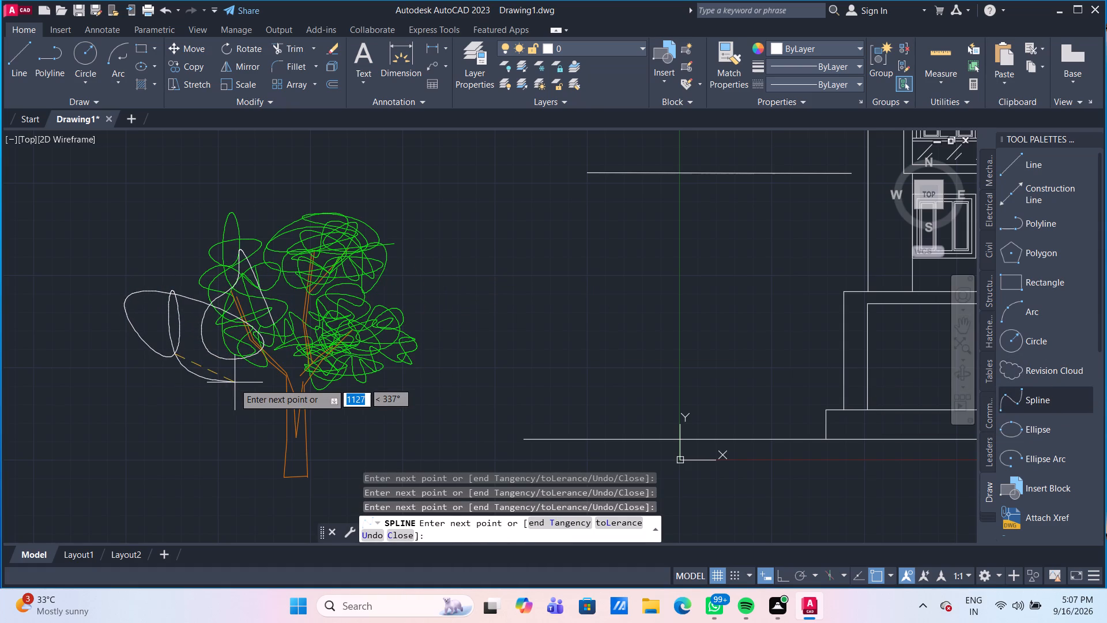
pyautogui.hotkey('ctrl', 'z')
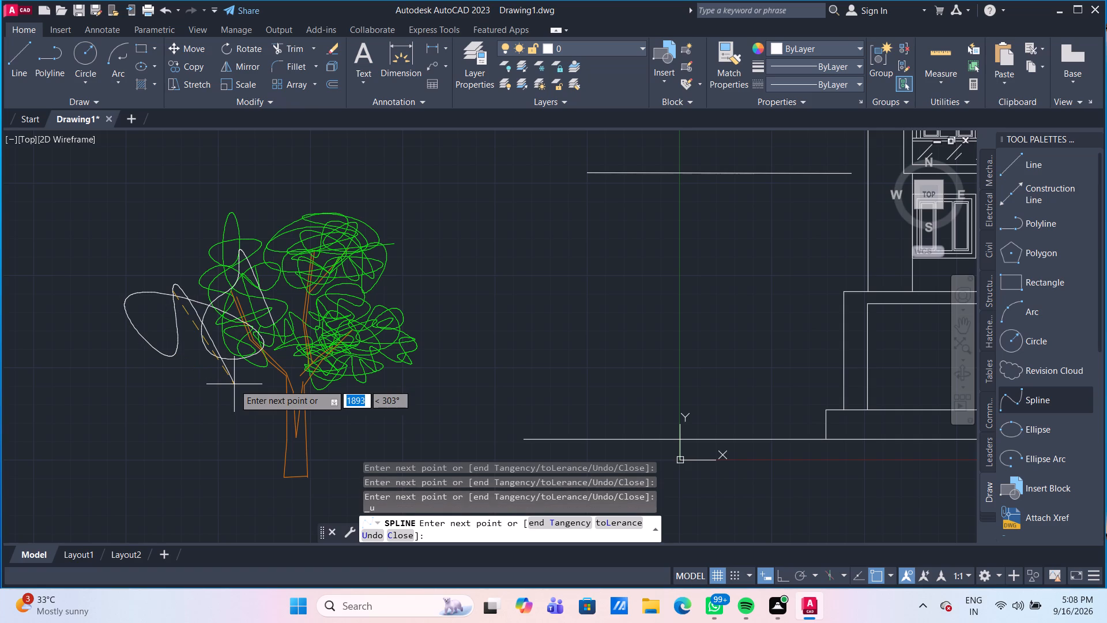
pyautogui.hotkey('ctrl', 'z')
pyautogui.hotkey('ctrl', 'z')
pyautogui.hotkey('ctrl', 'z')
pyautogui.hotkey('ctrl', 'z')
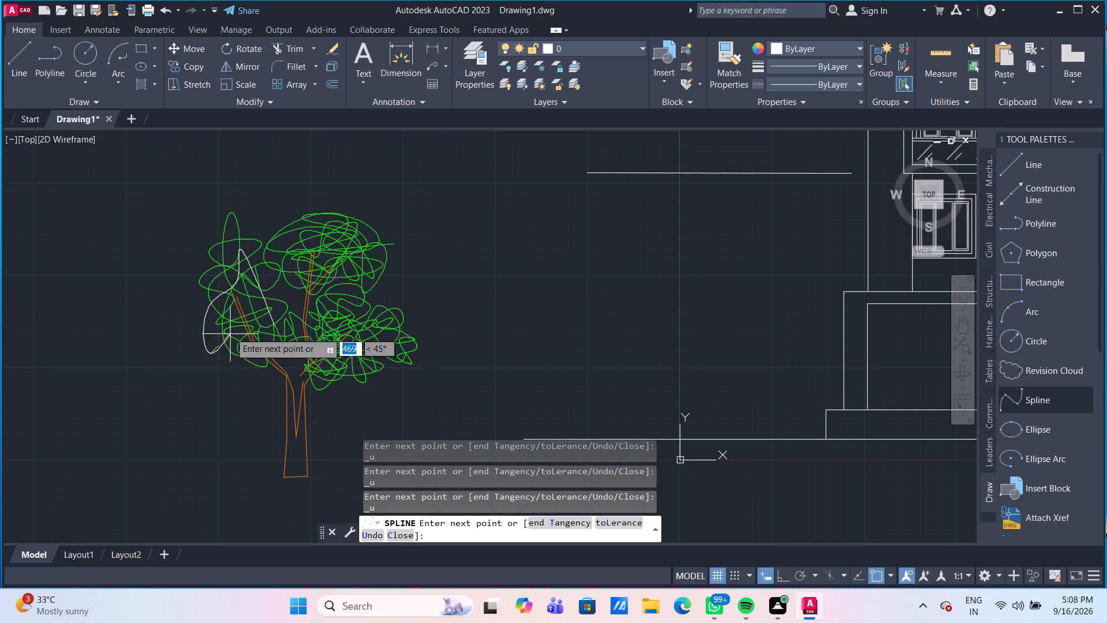
# Continue the spline with a small loop at the left foliage's lower outer edge and a curve up that edge.
pyautogui.click(227, 327)
pyautogui.click(209, 338)
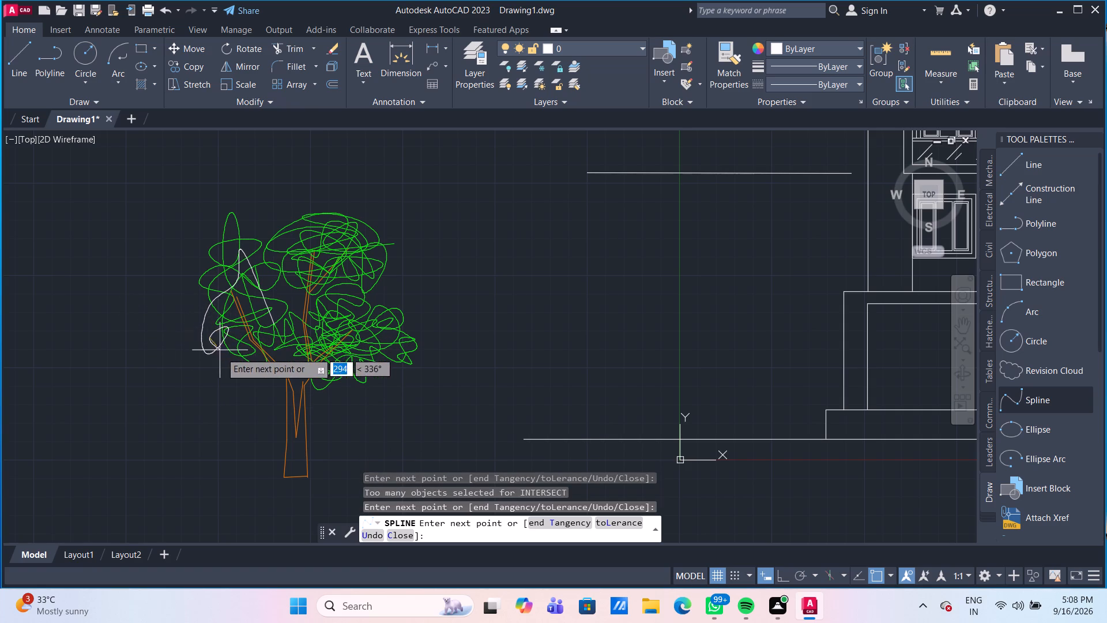
pyautogui.click(227, 360)
pyautogui.moveTo(239, 346); pyautogui.dragTo(239, 340)
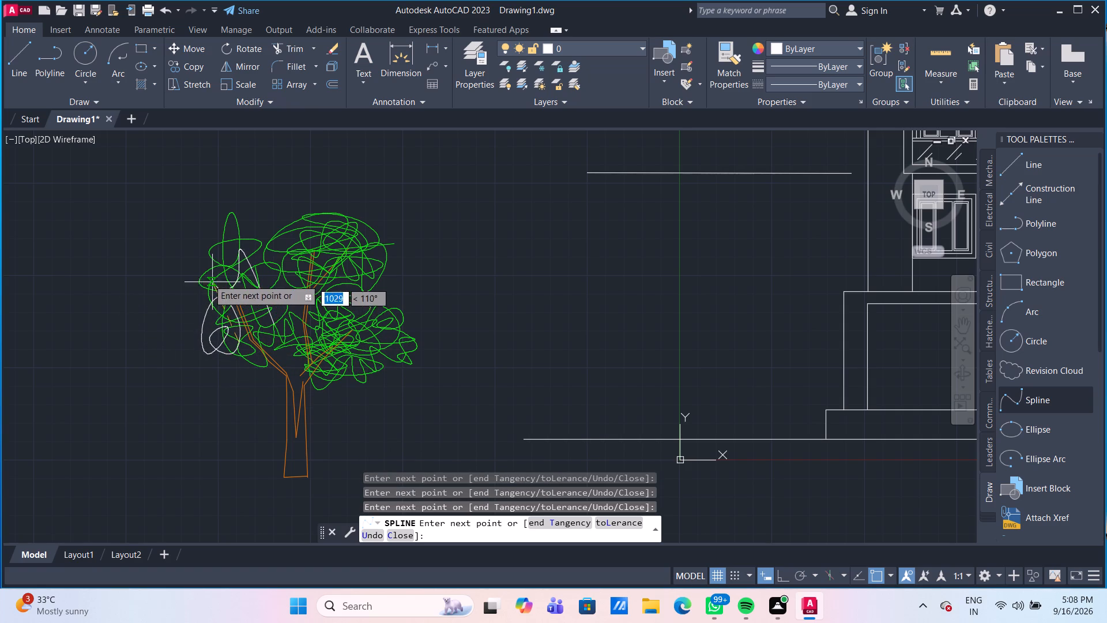
pyautogui.click(205, 277)
pyautogui.click(206, 259)
pyautogui.moveTo(233, 288); pyautogui.dragTo(250, 285)
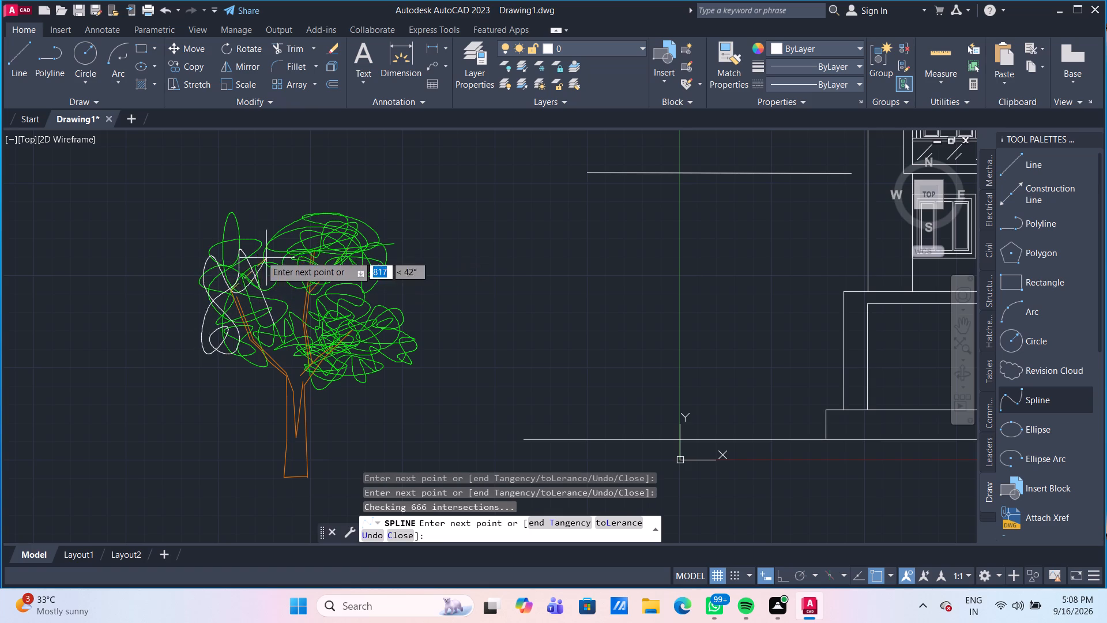
# Continue the spline with tall loops over the left foliage and a curl on its inner side, ending it near the branch's lower part.
pyautogui.click(249, 223)
pyautogui.moveTo(272, 303); pyautogui.dragTo(273, 309)
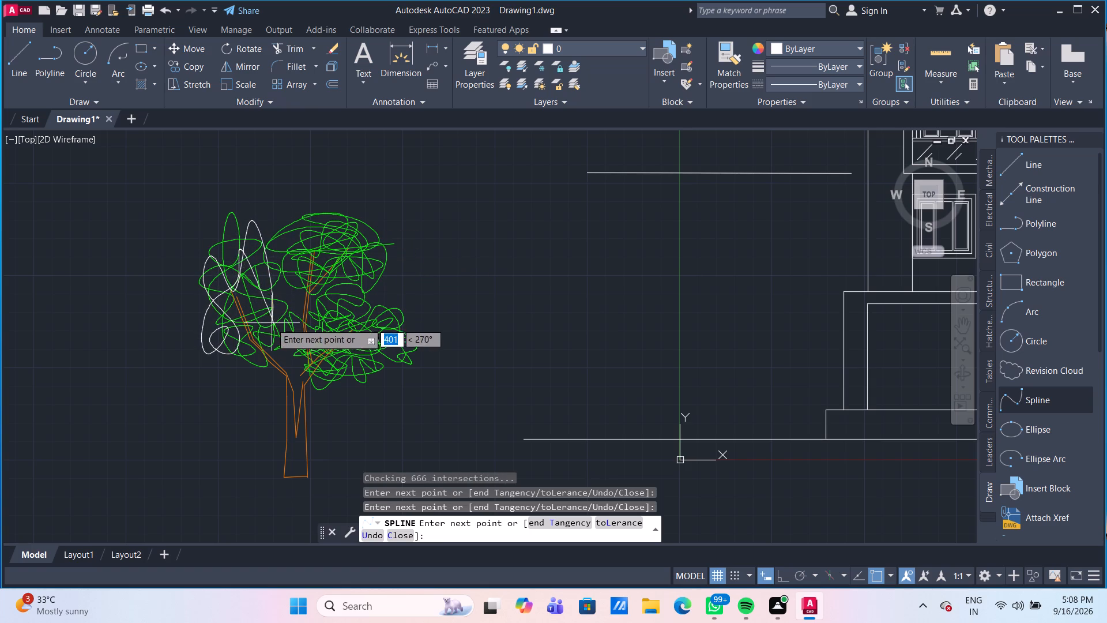
pyautogui.moveTo(264, 319); pyautogui.dragTo(258, 314)
pyautogui.click(228, 282)
pyautogui.moveTo(220, 240); pyautogui.dragTo(227, 245)
pyautogui.moveTo(242, 253); pyautogui.dragTo(243, 268)
pyautogui.click(250, 315)
pyautogui.click(289, 309)
pyautogui.click(266, 276)
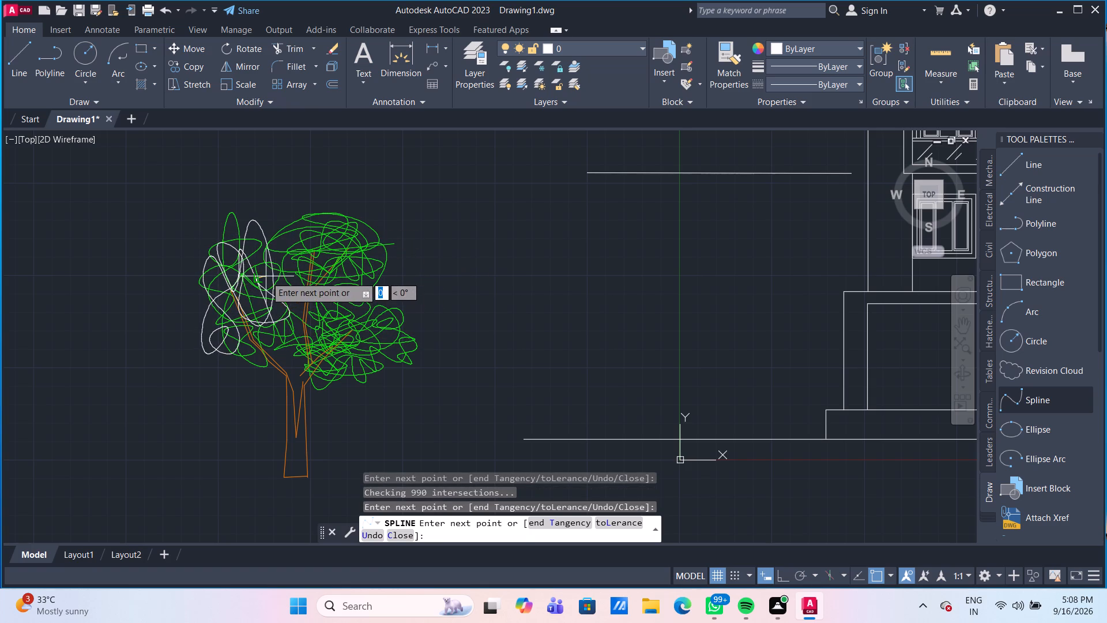
pyautogui.moveTo(261, 304); pyautogui.dragTo(262, 311)
pyautogui.click(276, 342)
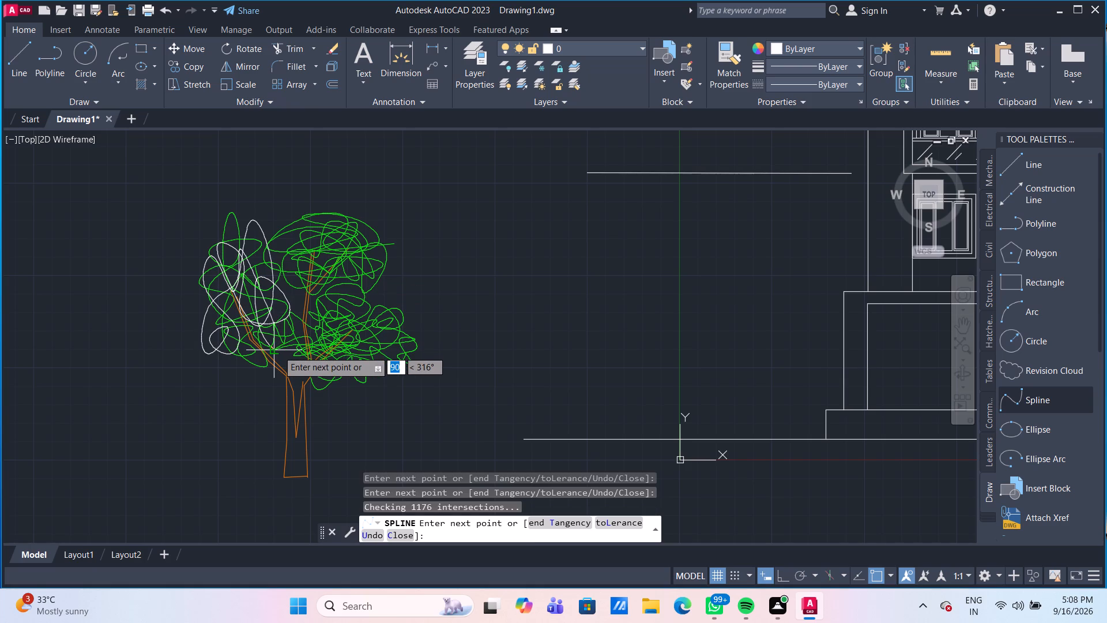
pyautogui.press('Return')
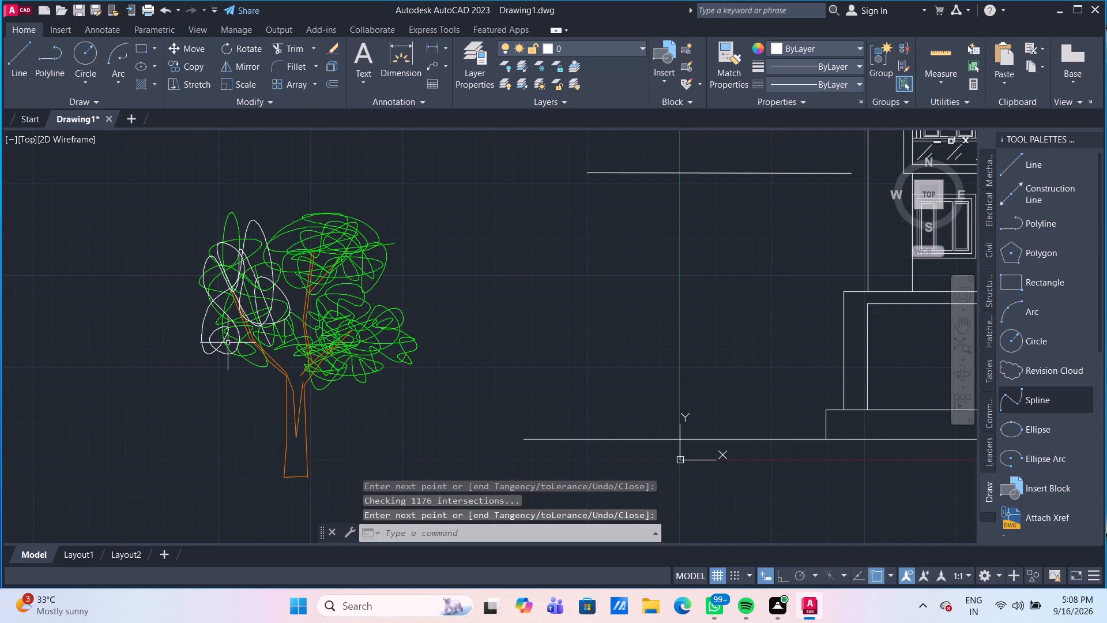
# Set the colour of the new white foliage spline to Green.
pyautogui.click(202, 326)
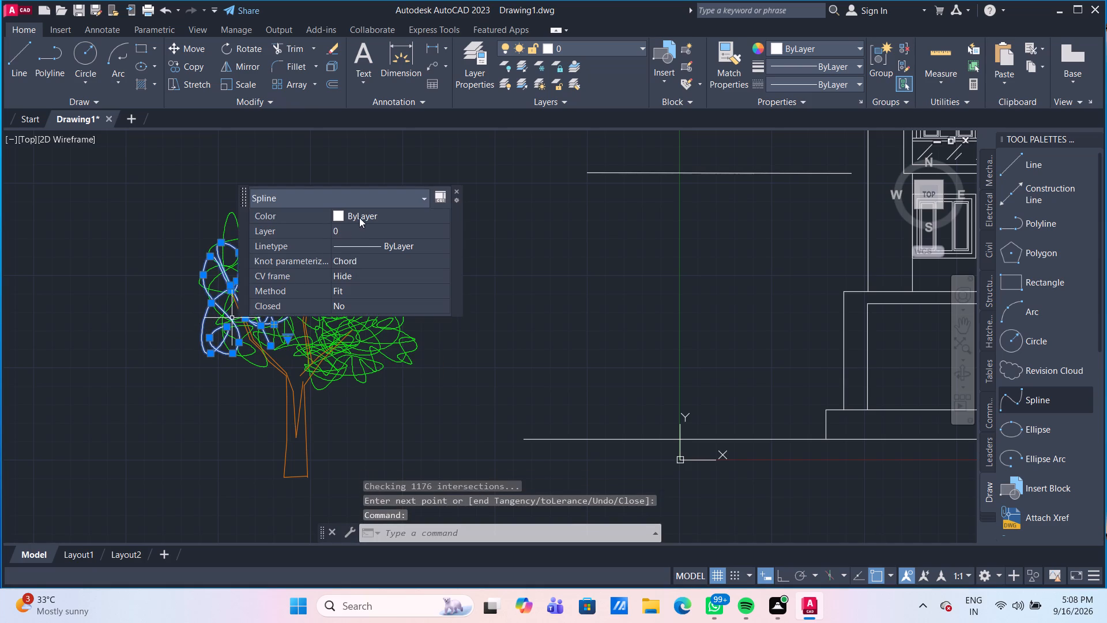
pyautogui.click(363, 216)
pyautogui.click(370, 220)
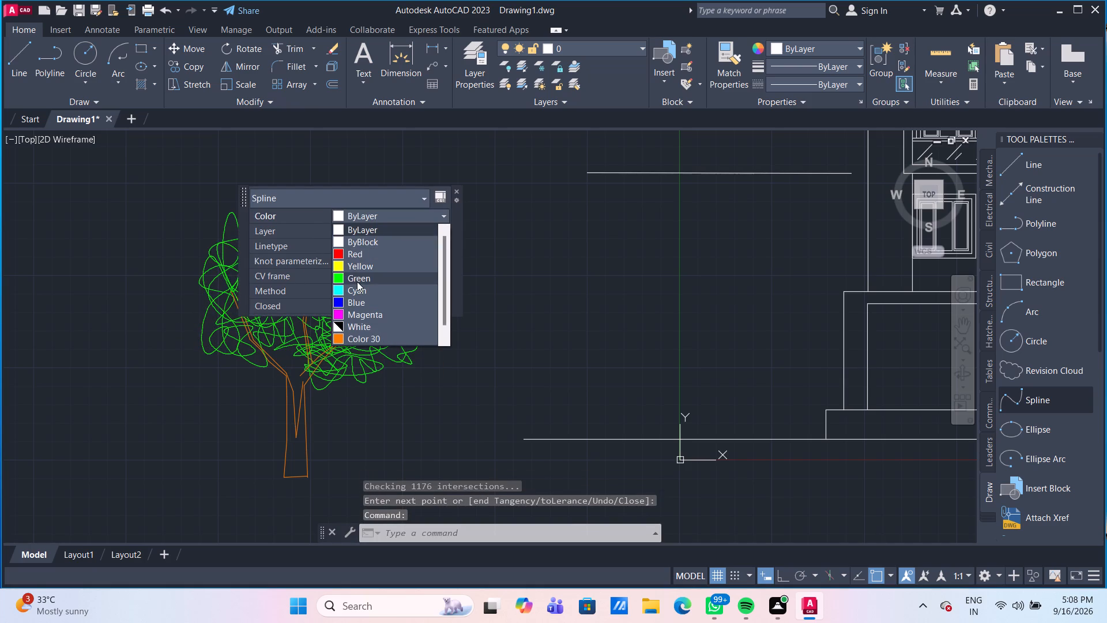
pyautogui.click(355, 279)
pyautogui.press('Escape')
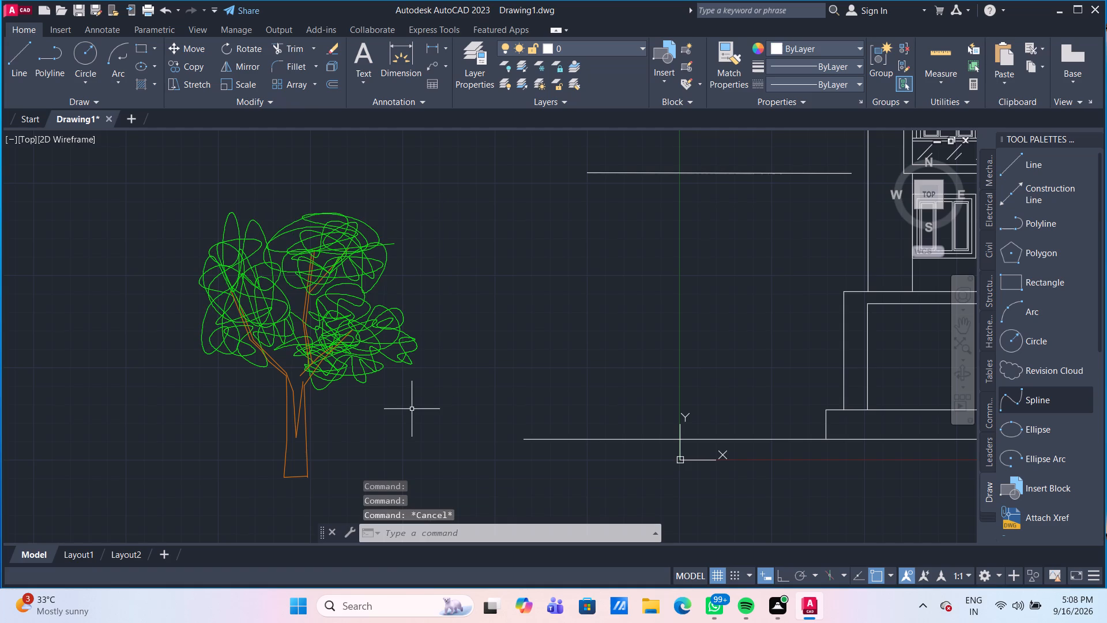
# Group the whole tree, selecting all its foliage splines and the orange trunk and branch lines.
pyautogui.scroll(-1, 409, 411)
pyautogui.moveTo(400, 438); pyautogui.dragTo(393, 425)
pyautogui.click(280, 277)
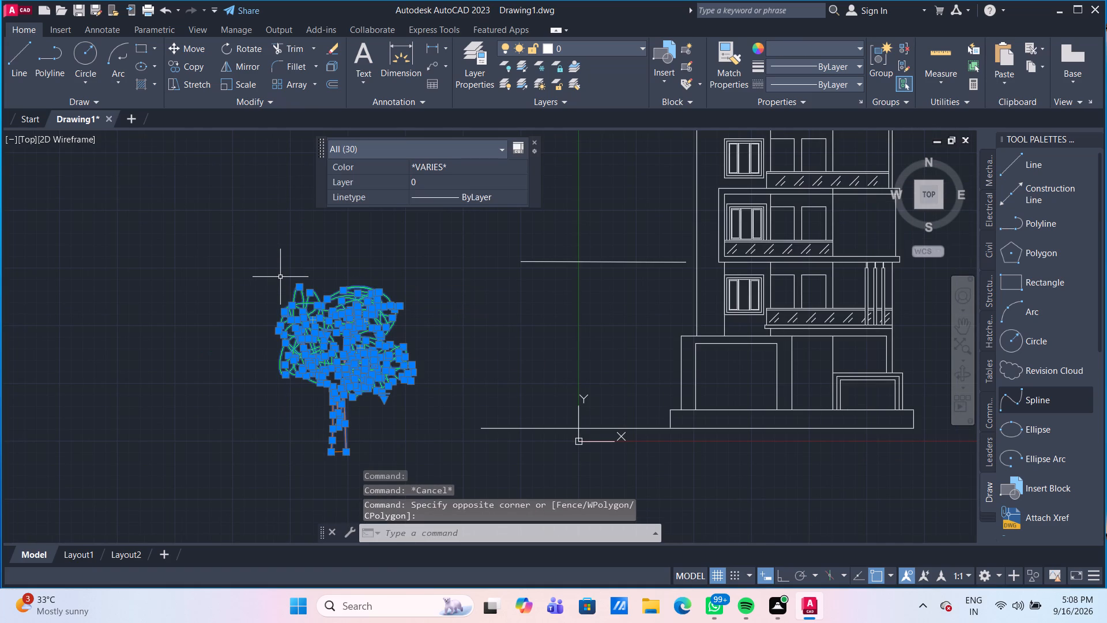
pyautogui.press('g')
pyautogui.press('Return')
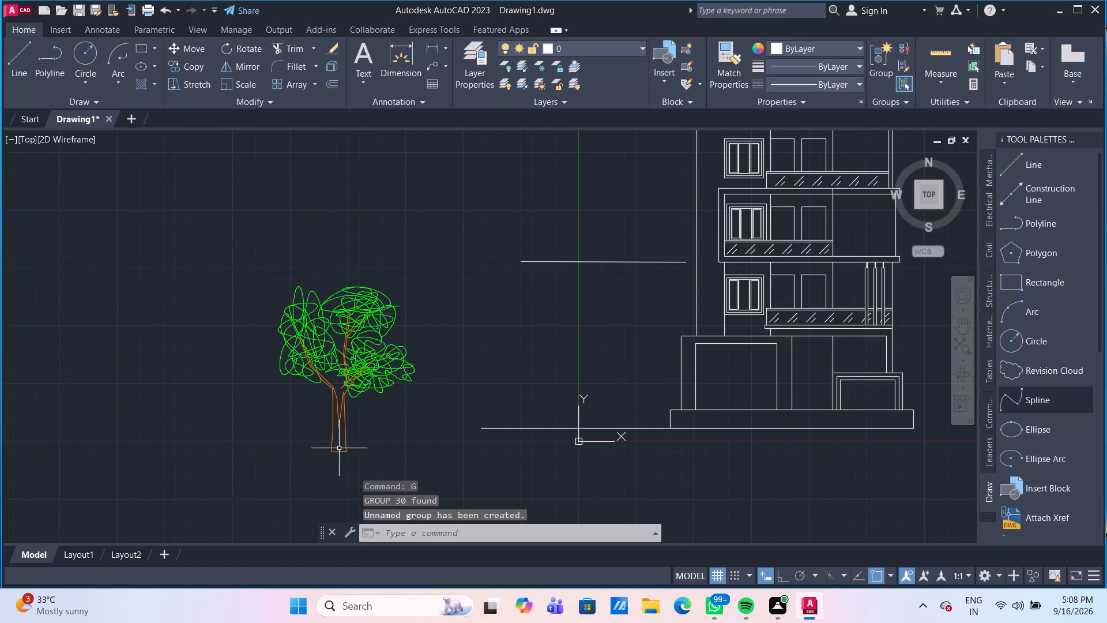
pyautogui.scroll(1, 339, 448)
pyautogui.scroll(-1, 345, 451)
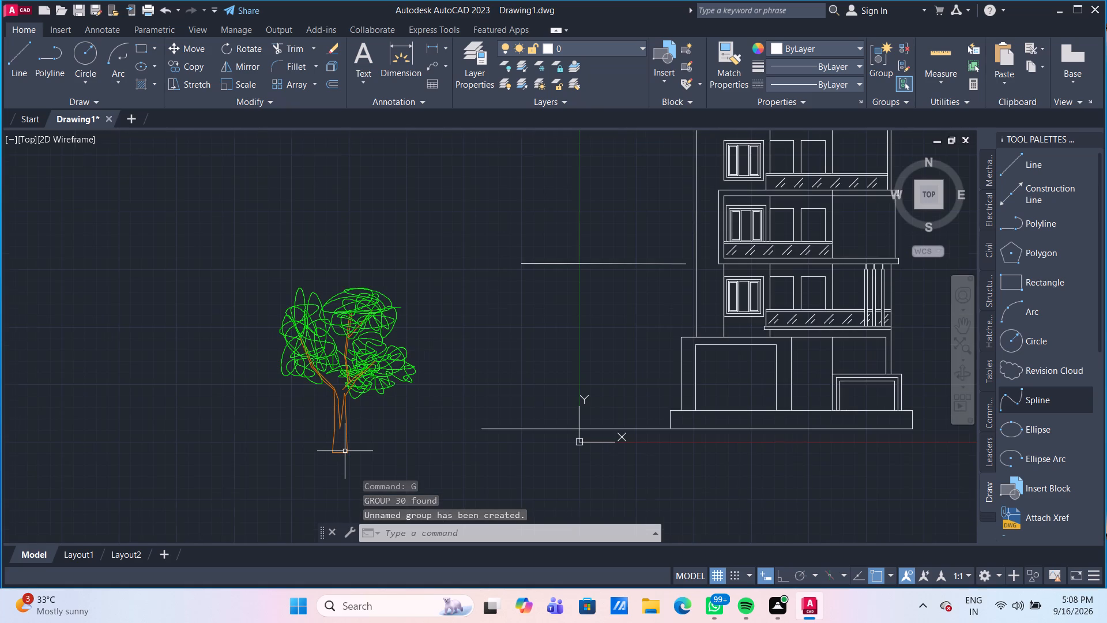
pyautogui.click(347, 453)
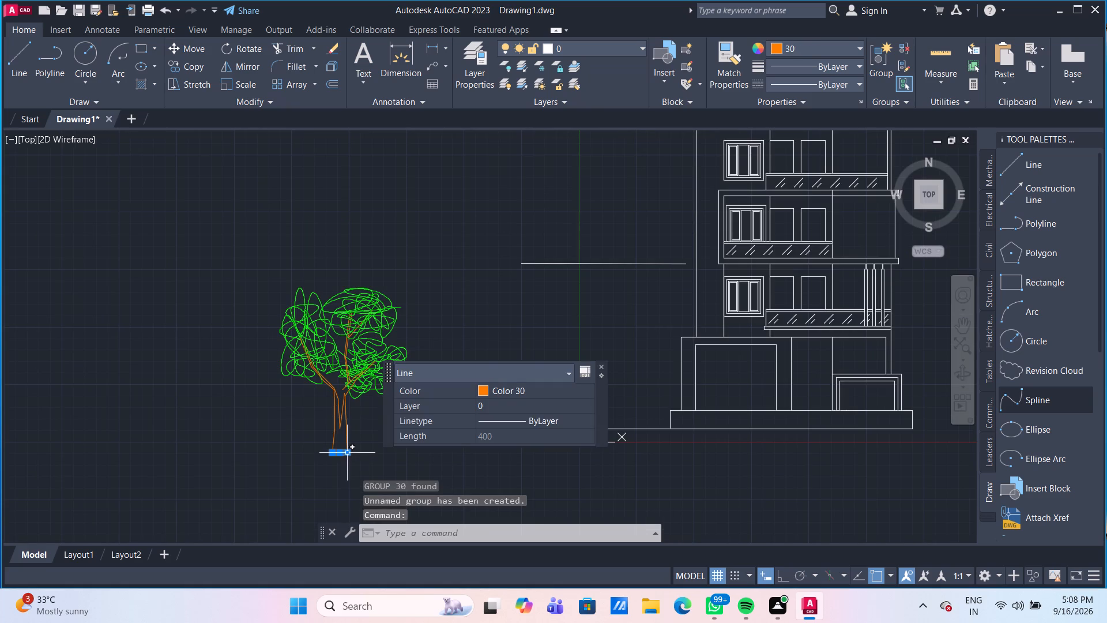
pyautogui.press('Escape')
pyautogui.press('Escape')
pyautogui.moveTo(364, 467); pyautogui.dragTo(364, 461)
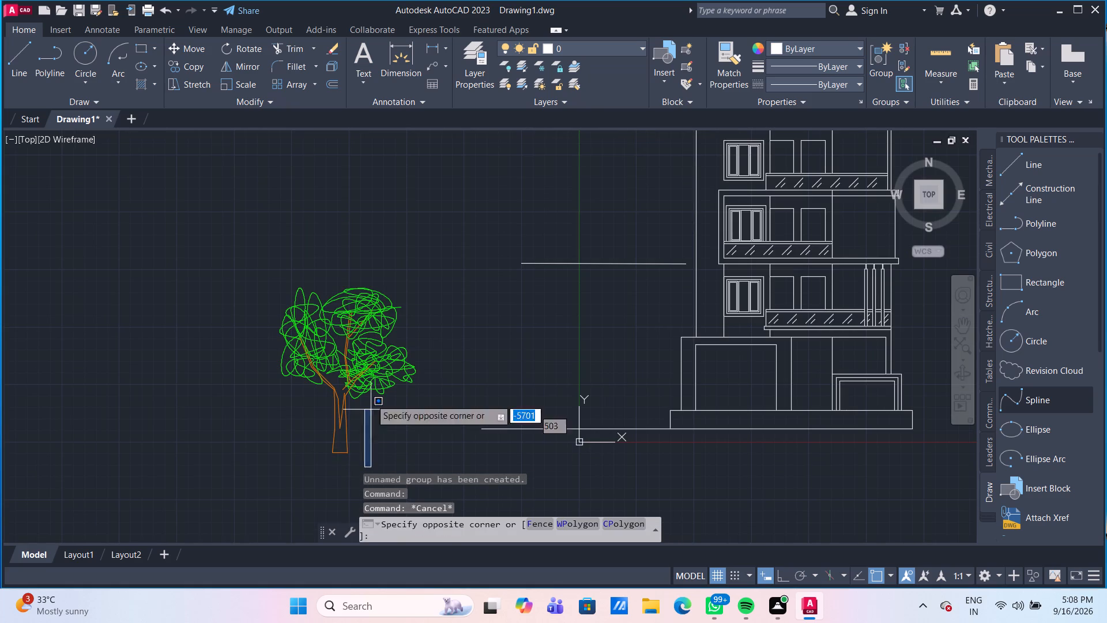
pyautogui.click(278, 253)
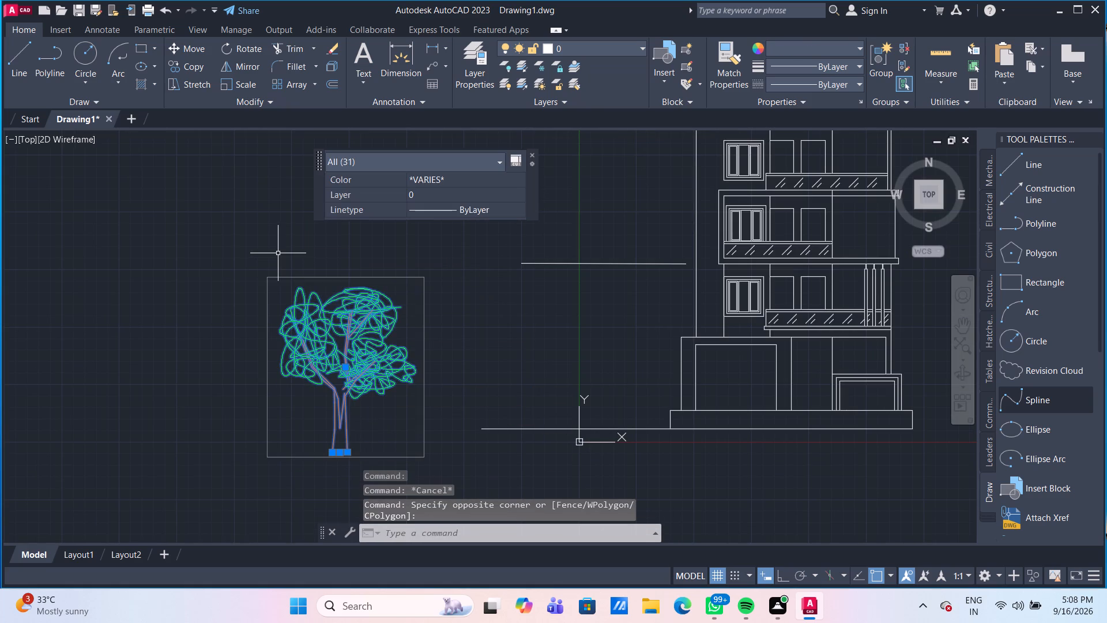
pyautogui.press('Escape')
# Move the grouped tree by its trunk's lower-right corner onto the ground line, just beside the building's plinth.
pyautogui.click(346, 347)
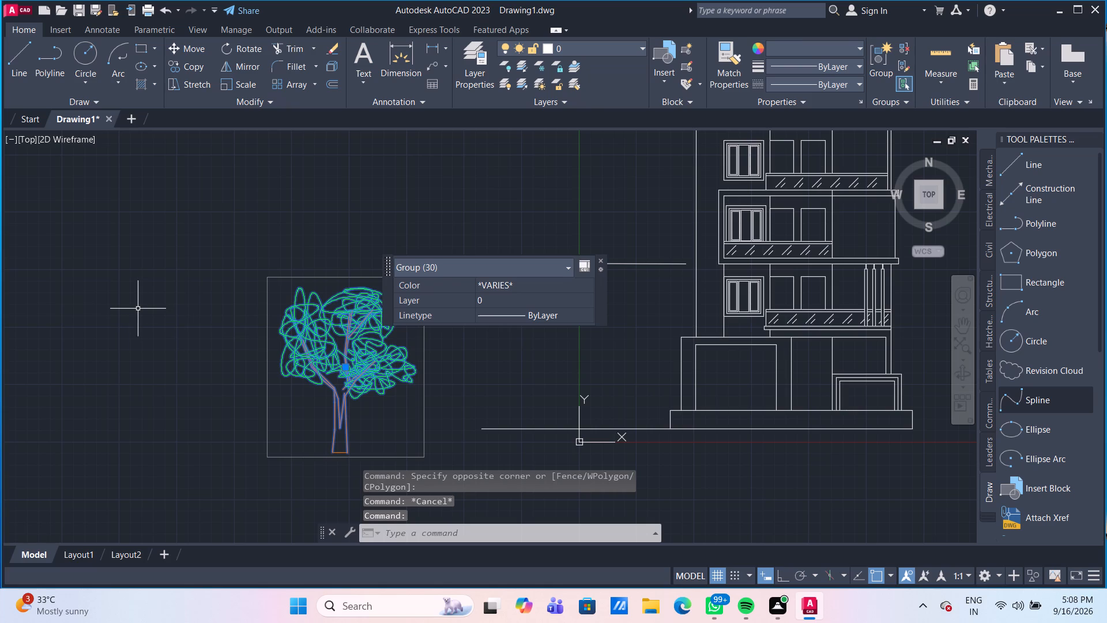
pyautogui.press('m')
pyautogui.press('Return')
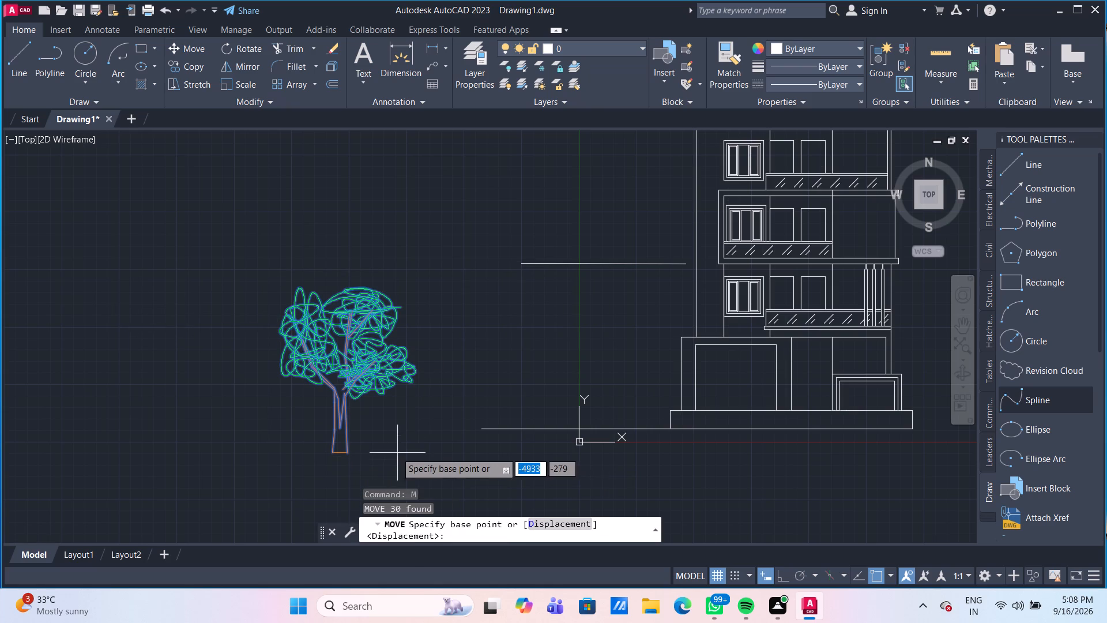
pyautogui.scroll(1, 387, 448)
pyautogui.click(319, 460)
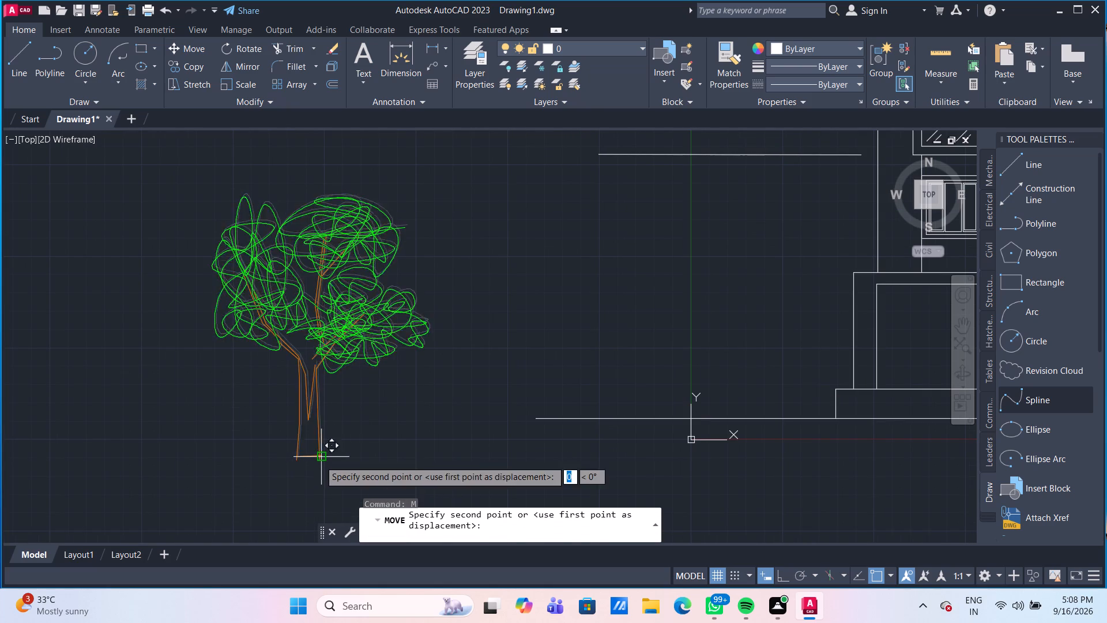
pyautogui.scroll(-1, 705, 393)
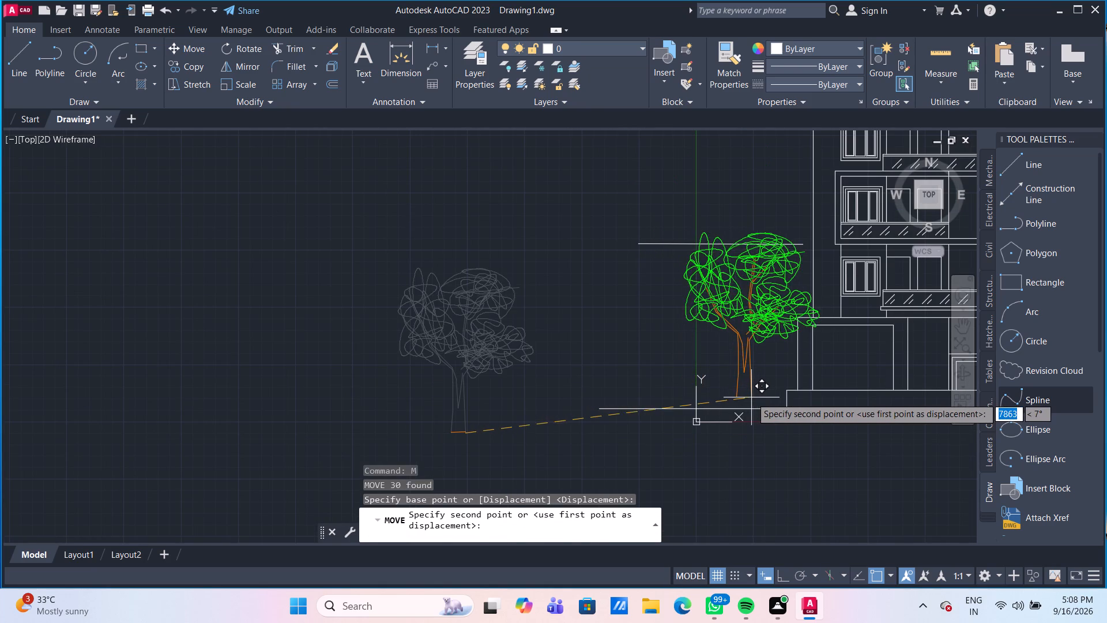
pyautogui.scroll(-1, 751, 397)
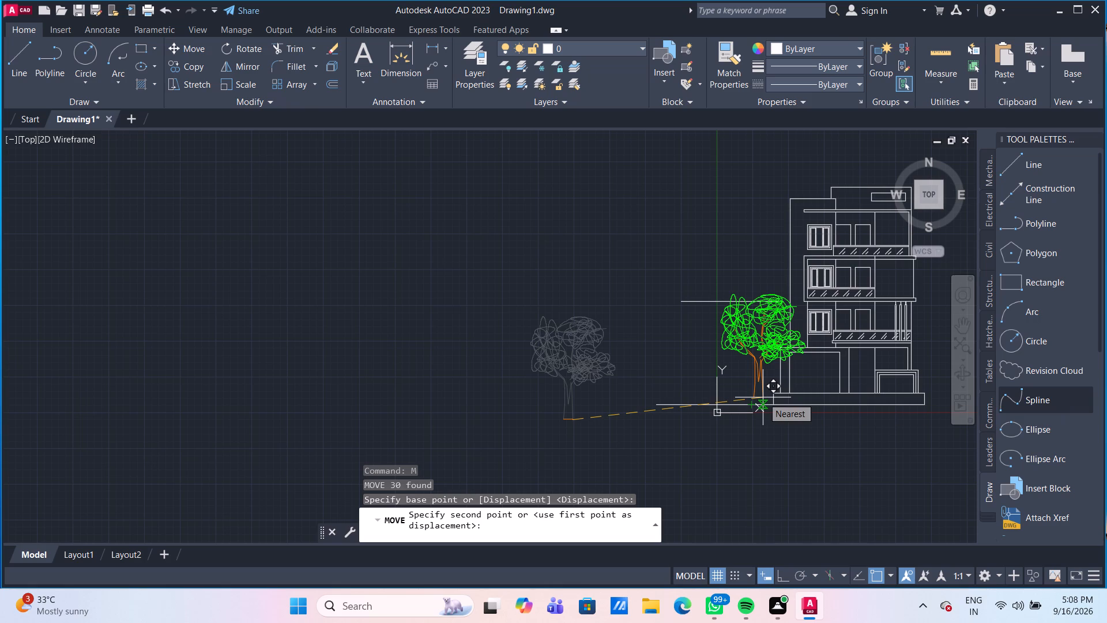
pyautogui.scroll(3, 763, 397)
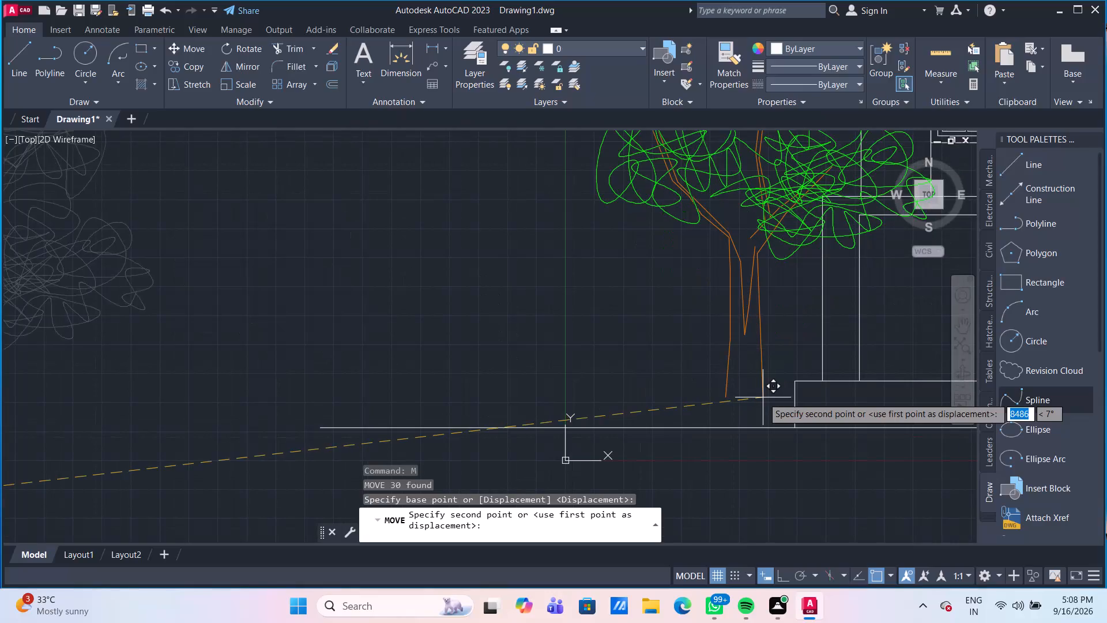
pyautogui.scroll(-2, 759, 402)
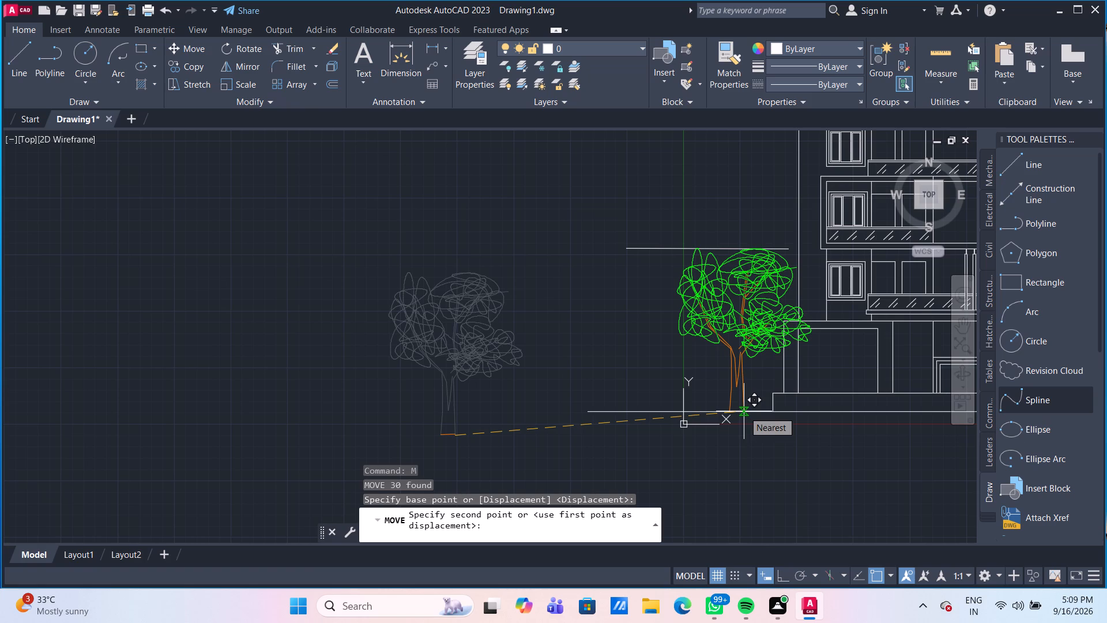
pyautogui.click(744, 411)
pyautogui.scroll(1, 748, 403)
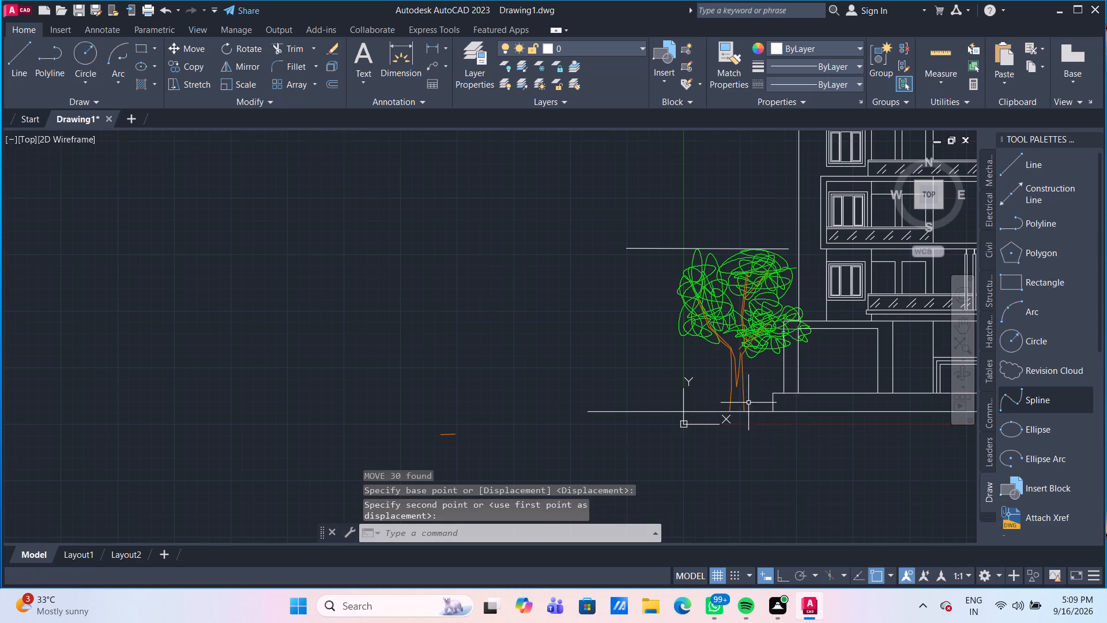
pyautogui.scroll(1, 748, 403)
pyautogui.press('Escape')
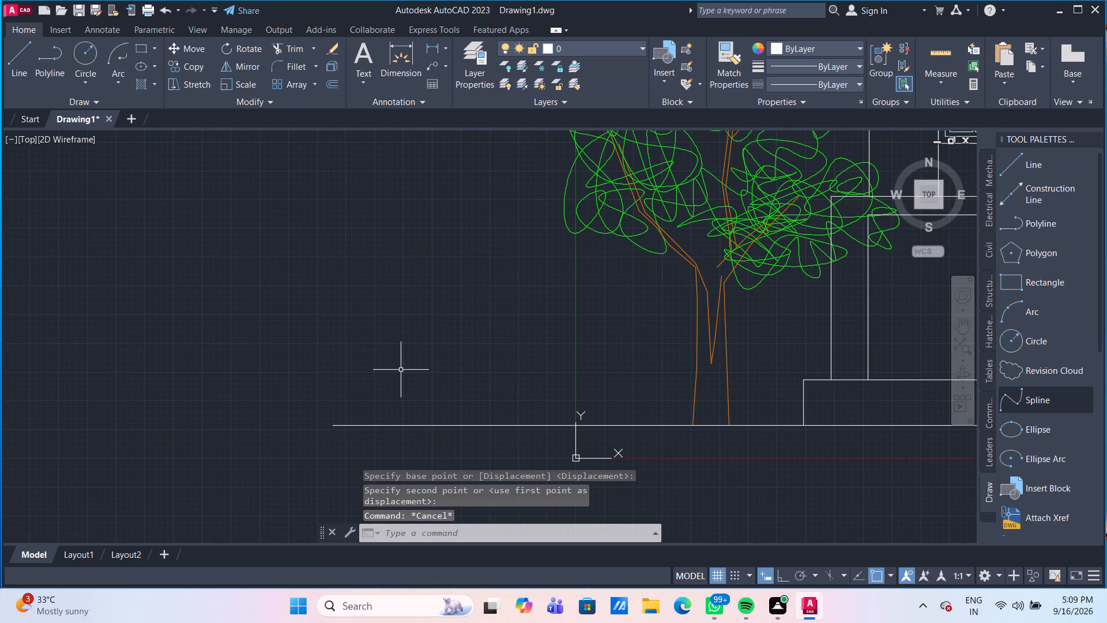
# Delete the short orange trunk base line left behind at the tree's former position.
pyautogui.scroll(-2, 401, 370)
pyautogui.moveTo(268, 453); pyautogui.dragTo(255, 440)
pyautogui.click(180, 373)
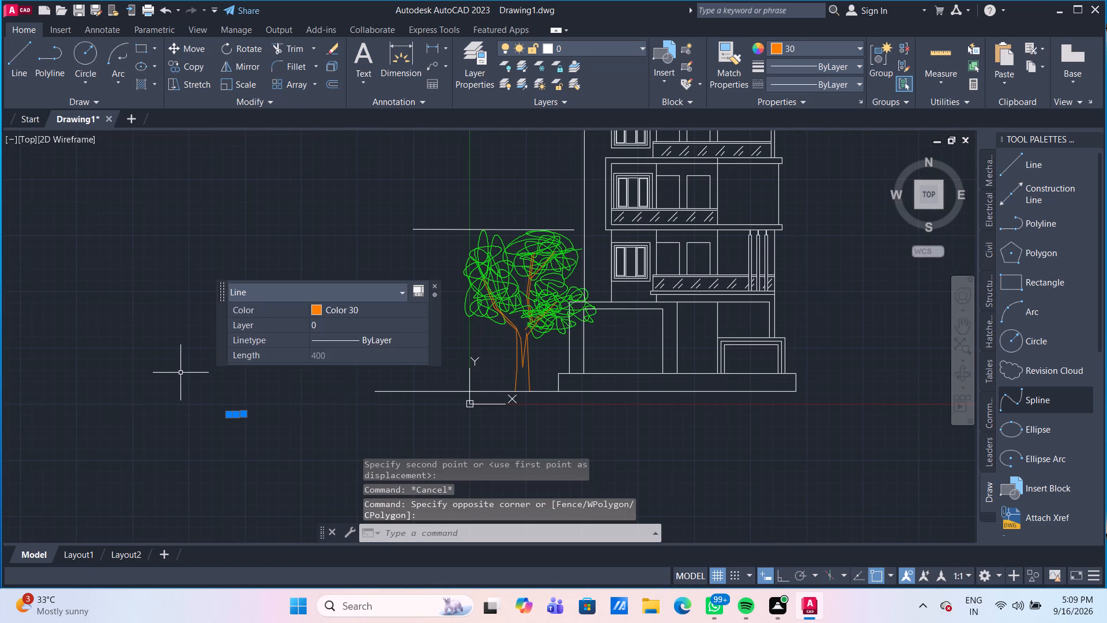
pyautogui.press('Delete')
# Extend the trunk's lower side lines, picking them with fences drawn across the trunk just above the ground line.
pyautogui.scroll(2, 553, 396)
pyautogui.scroll(1, 511, 352)
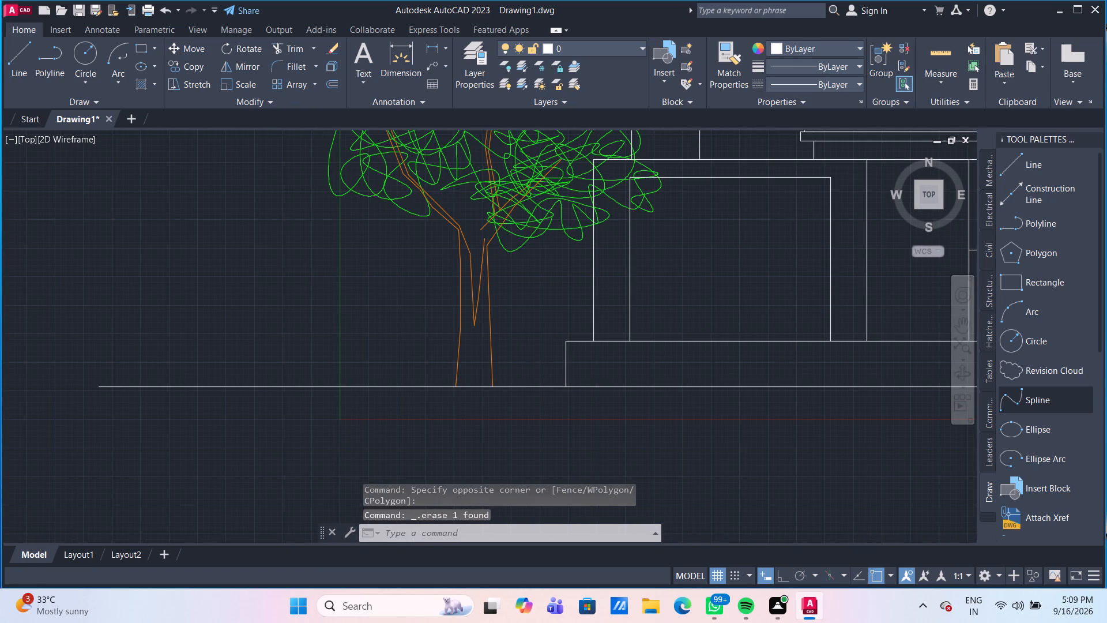
pyautogui.write('EX')
pyautogui.press('Return')
pyautogui.click(511, 352)
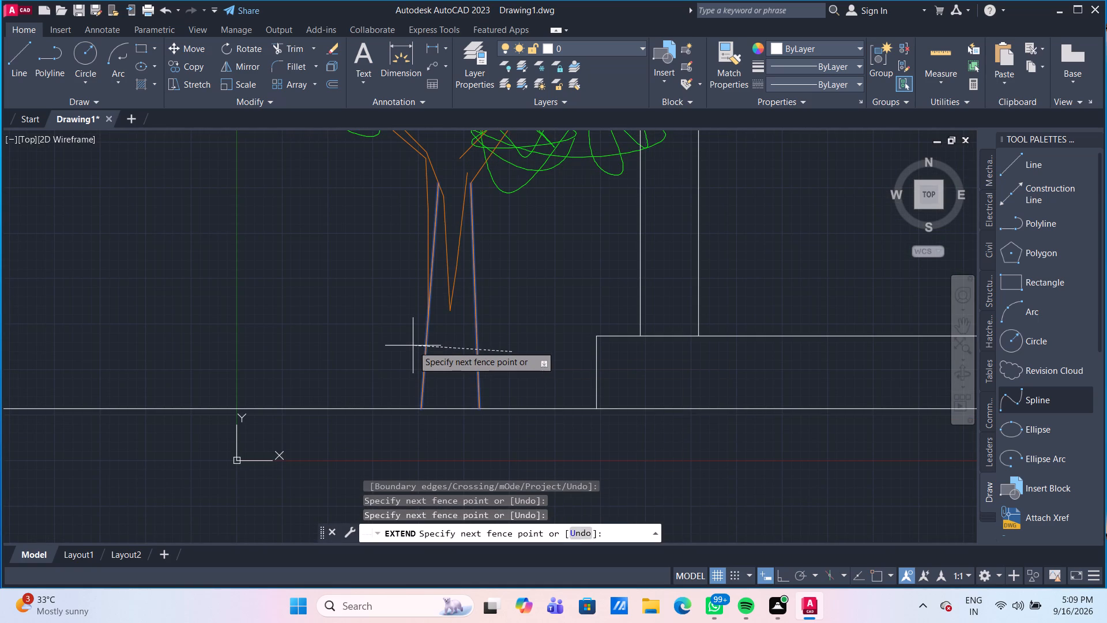
pyautogui.click(413, 346)
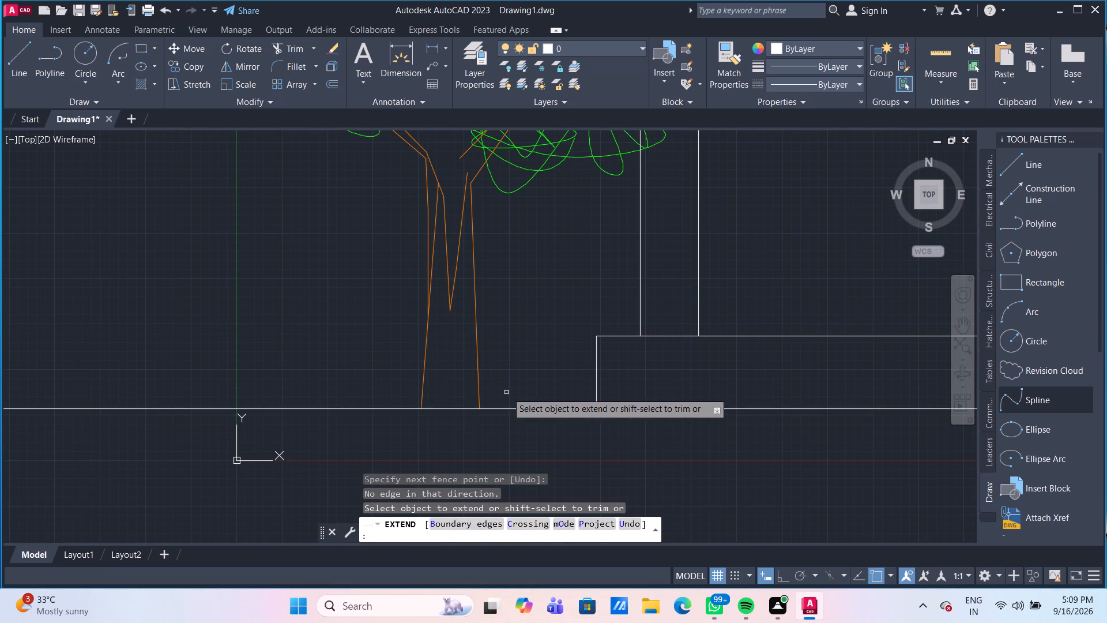
pyautogui.click(507, 392)
pyautogui.click(400, 373)
pyautogui.scroll(-2, 412, 370)
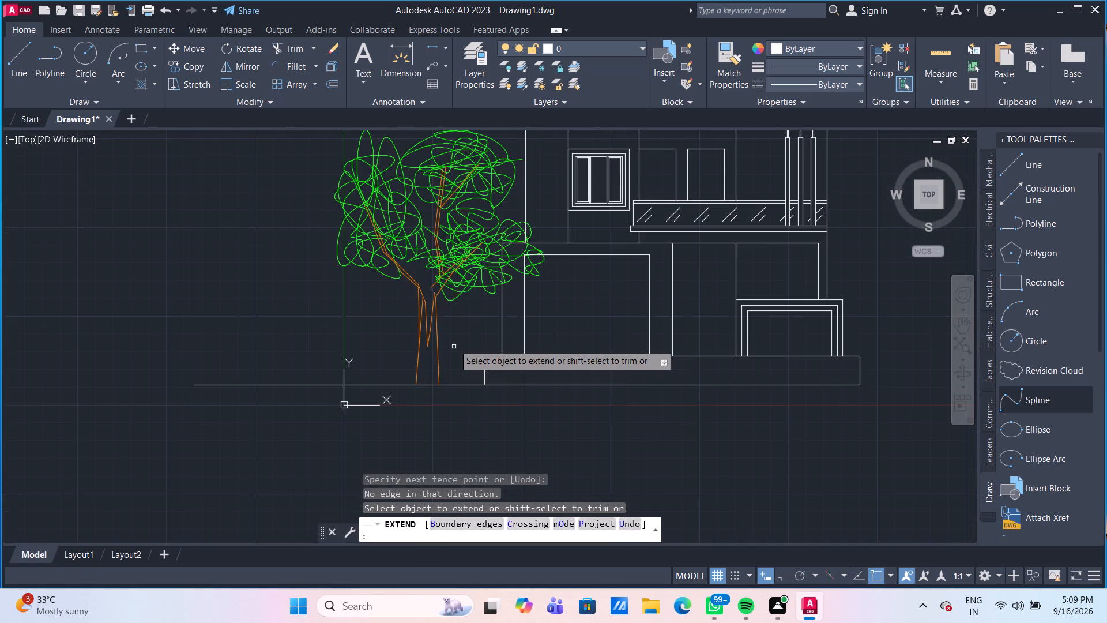
pyautogui.moveTo(457, 325); pyautogui.dragTo(478, 362, button='middle')
pyautogui.scroll(3, 460, 354)
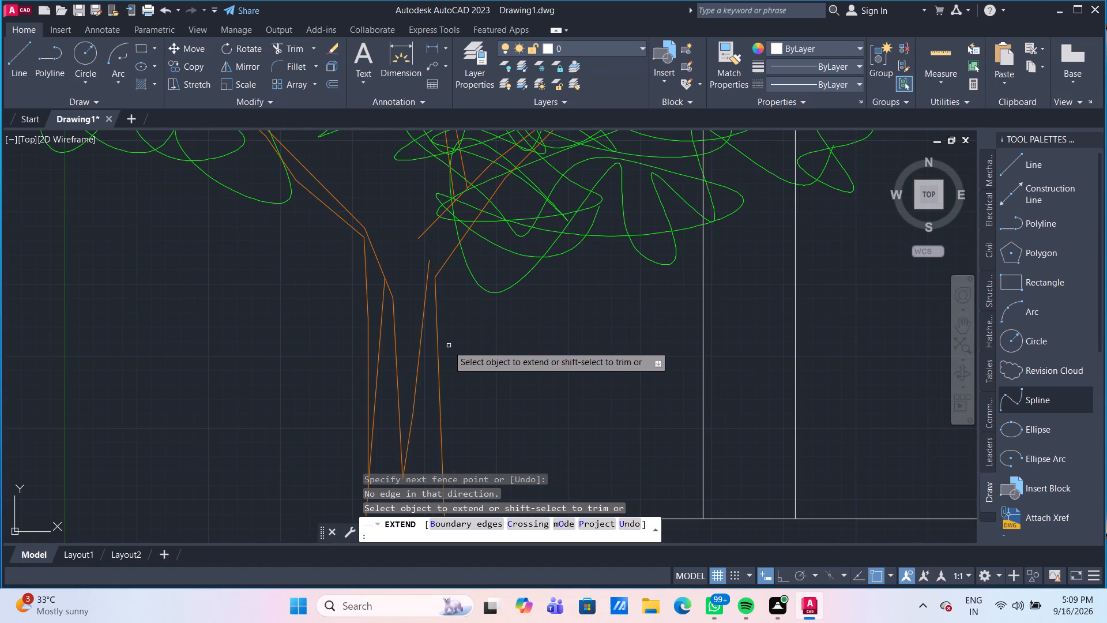
pyautogui.press('Escape')
# Ungroup the tree into its separate foliage splines and trunk lines.
pyautogui.scroll(-1, 383, 335)
pyautogui.click(381, 335)
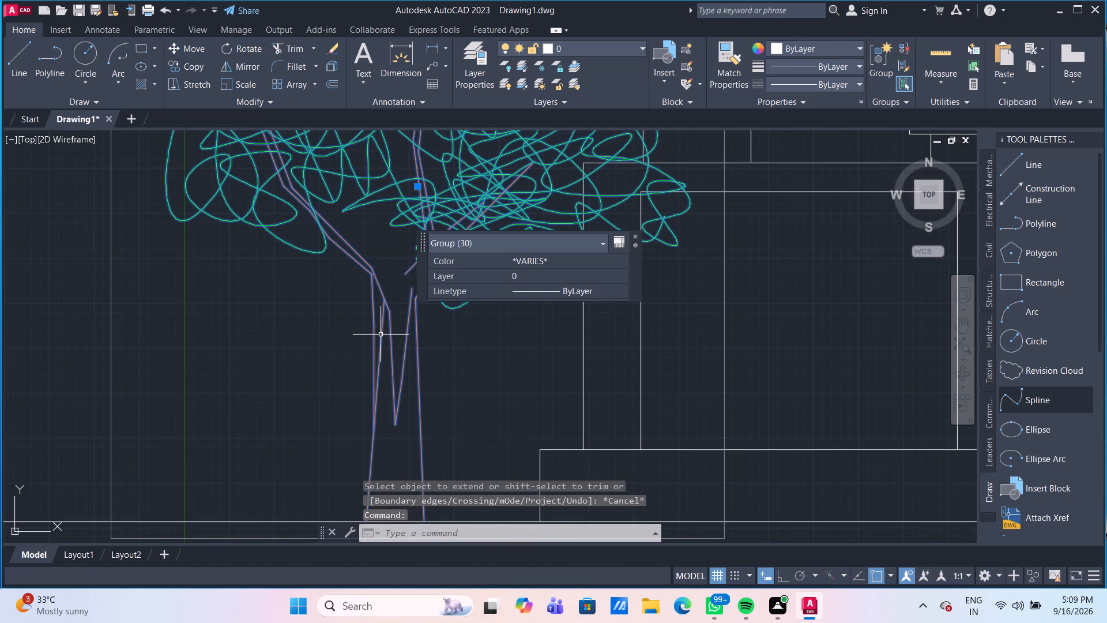
pyautogui.press('Escape')
pyautogui.click(381, 336)
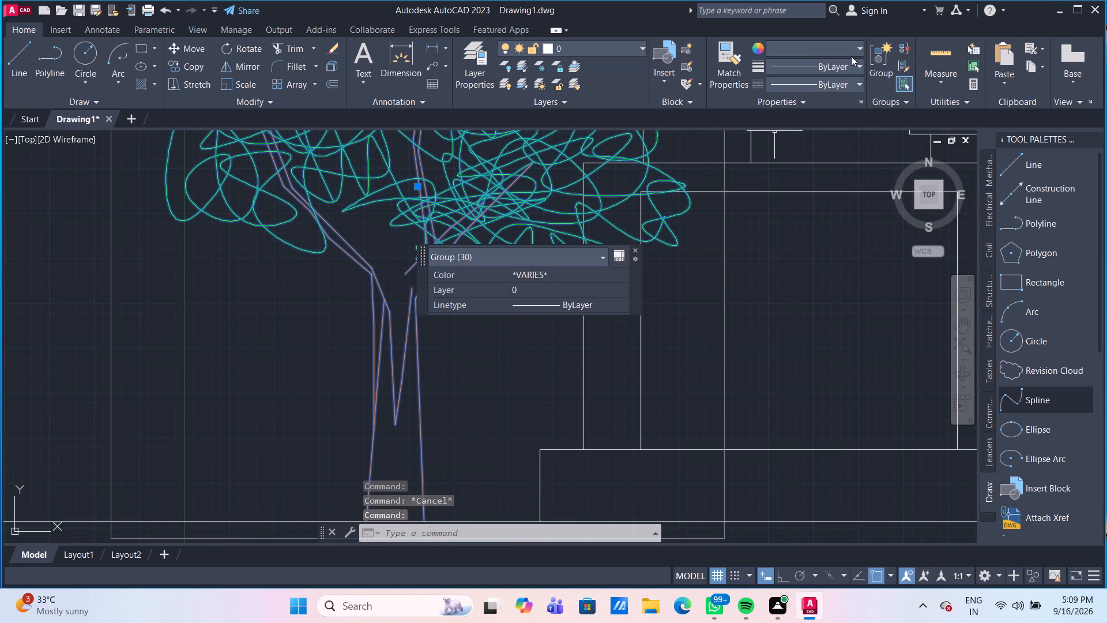
pyautogui.click(904, 46)
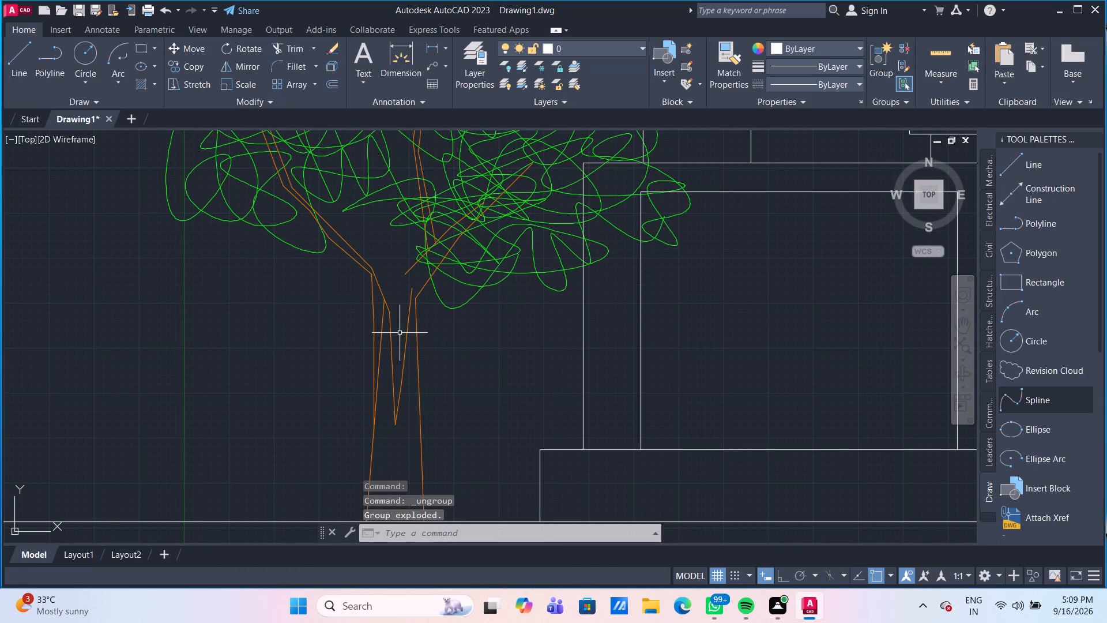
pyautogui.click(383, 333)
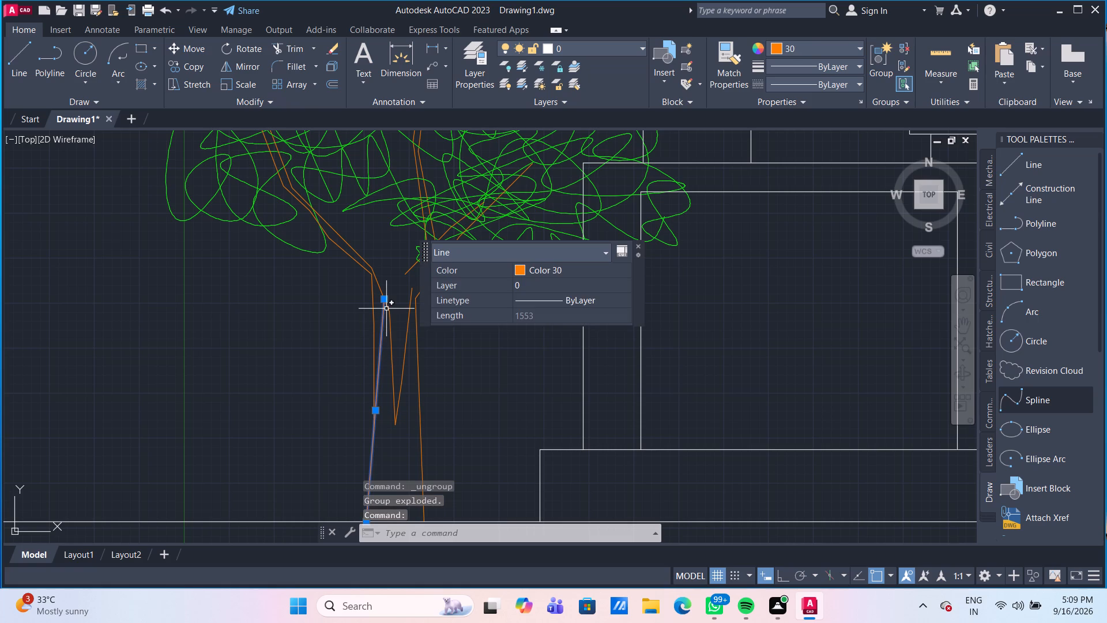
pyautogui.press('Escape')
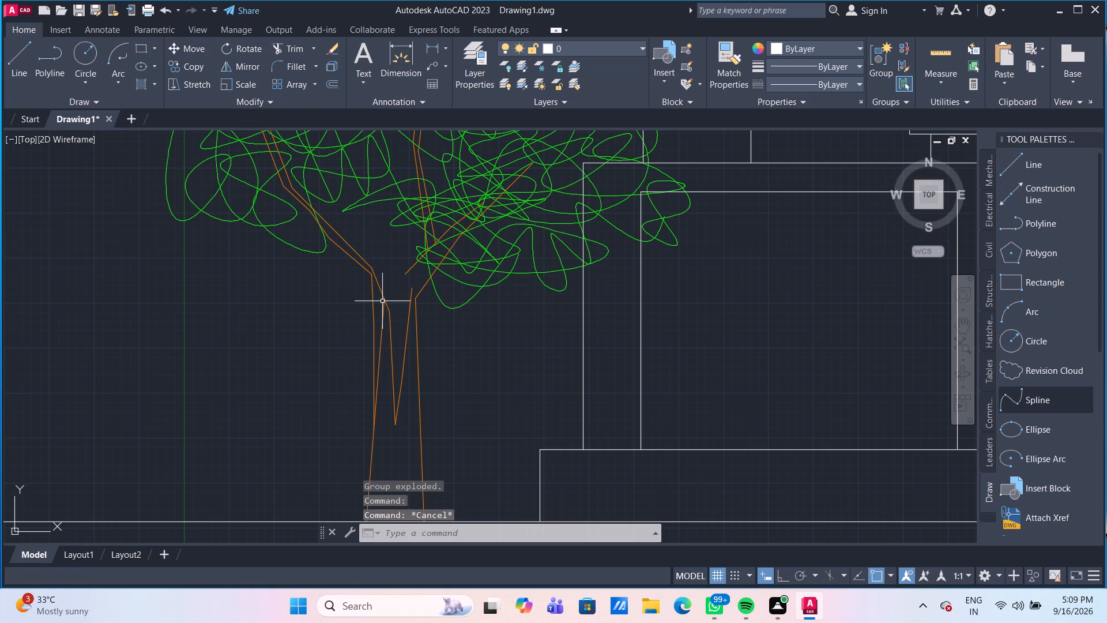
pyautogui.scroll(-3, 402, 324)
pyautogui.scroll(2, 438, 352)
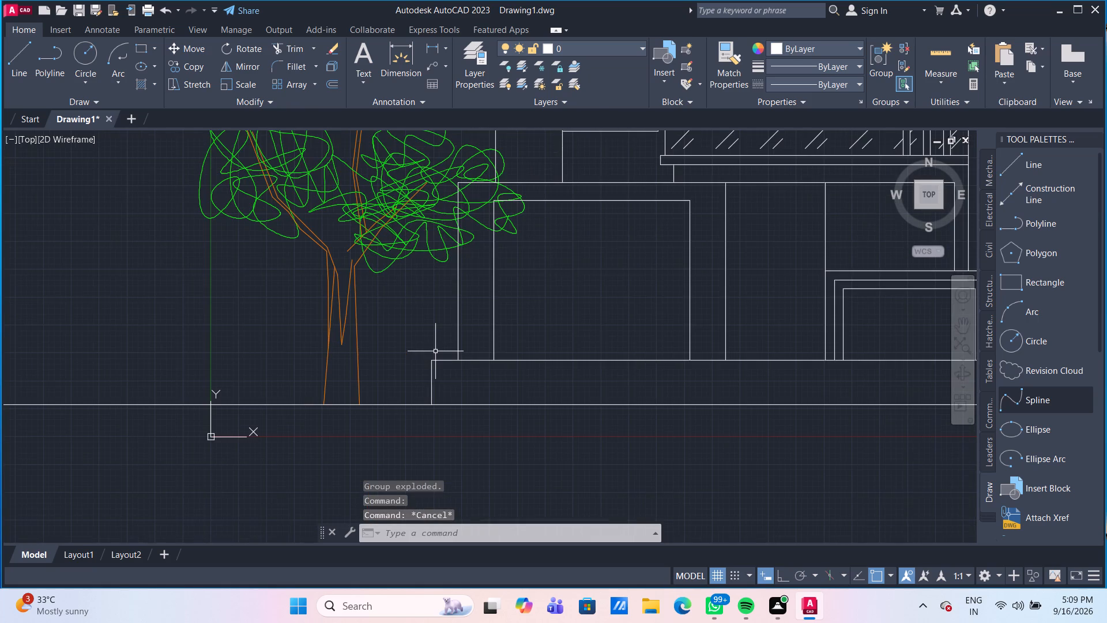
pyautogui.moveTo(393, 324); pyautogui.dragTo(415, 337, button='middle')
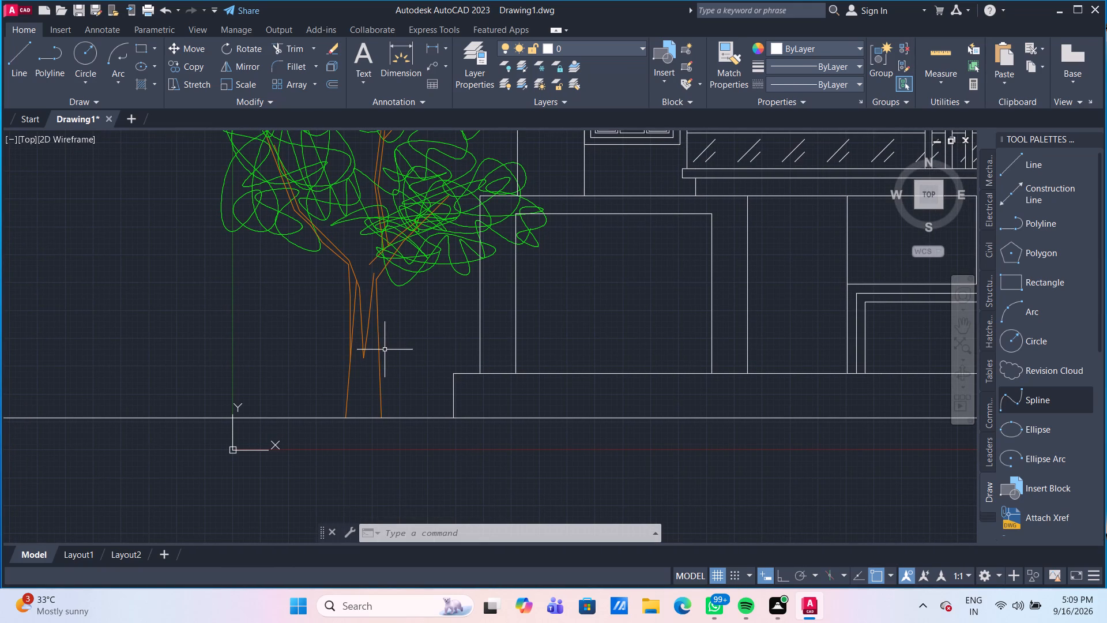
# Delete the slanted orange line that runs down the left side of the lower trunk to the ground line.
pyautogui.moveTo(389, 348); pyautogui.dragTo(397, 352)
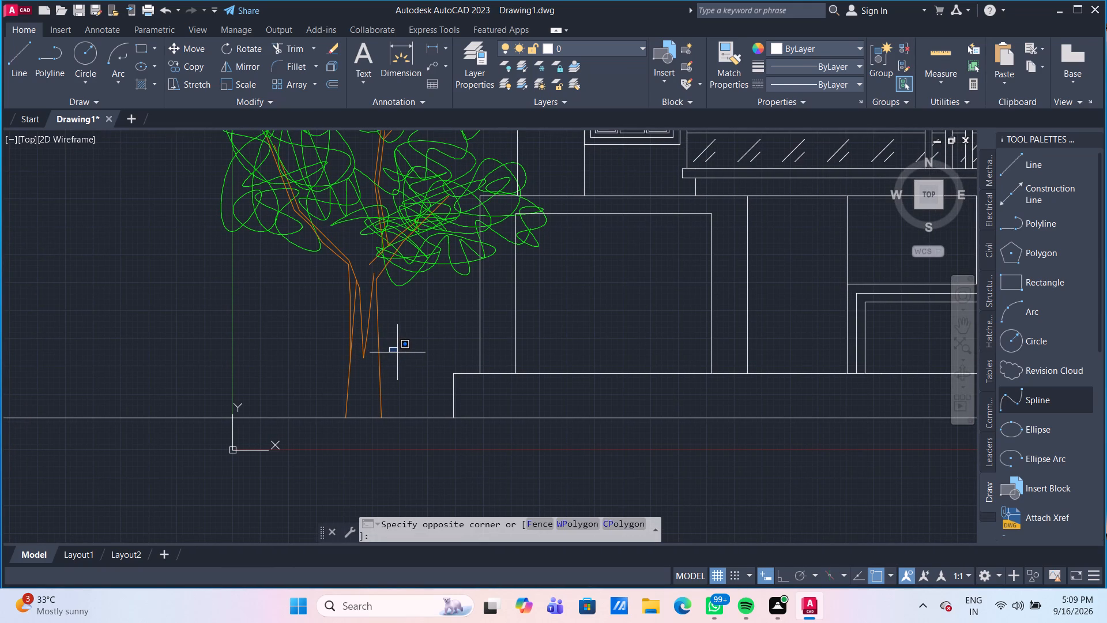
pyautogui.press('Escape')
pyautogui.scroll(2, 367, 285)
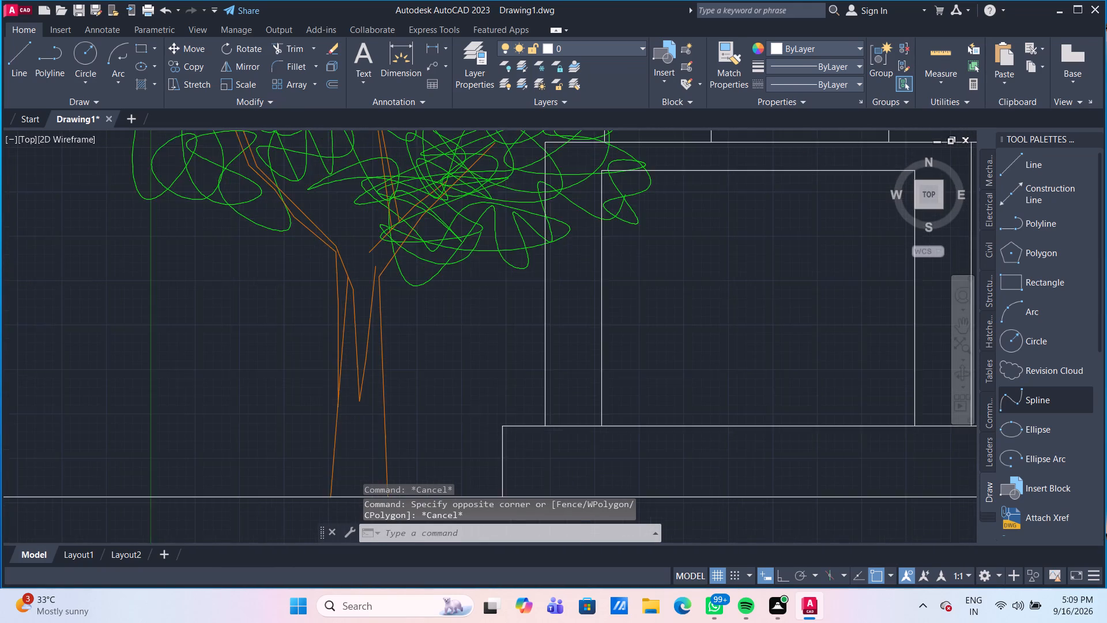
pyautogui.click(333, 286)
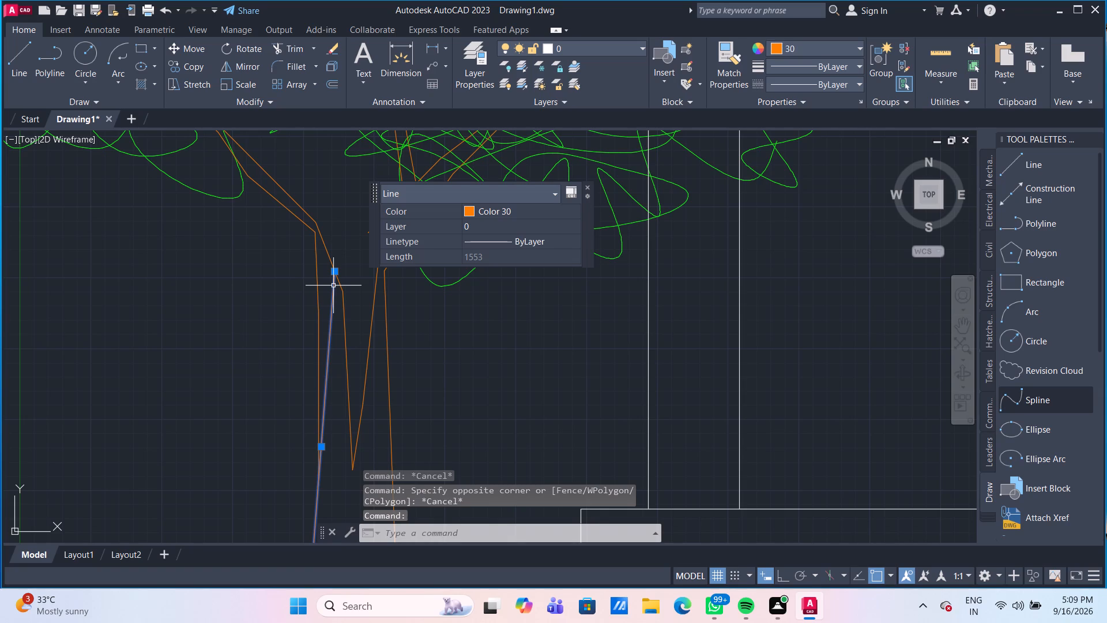
pyautogui.press('Delete')
# Draw a vertical line about 632 long from the left trunk line's lower end down to the ground line.
pyautogui.scroll(-2, 342, 301)
pyautogui.moveTo(341, 319); pyautogui.dragTo(327, 256, button='middle')
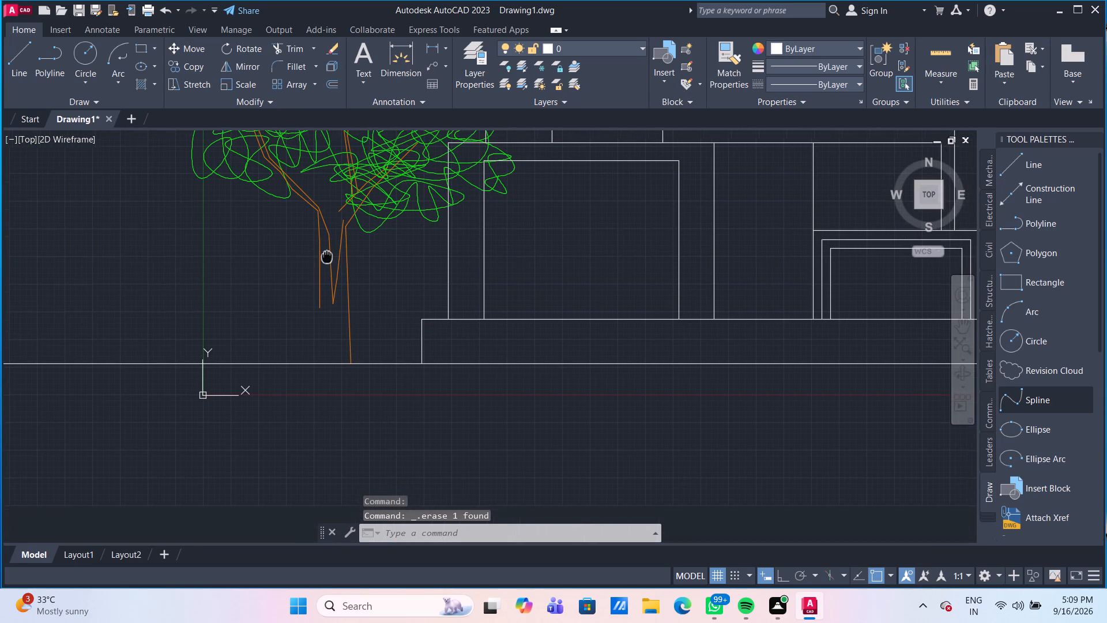
pyautogui.moveTo(327, 256); pyautogui.dragTo(327, 256, button='middle')
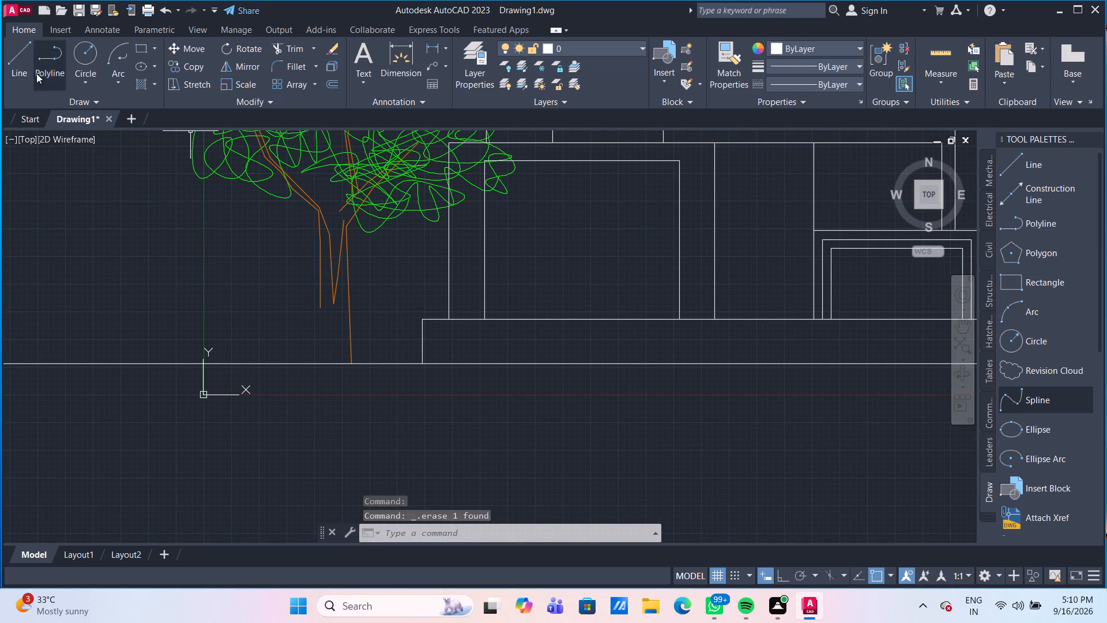
pyautogui.click(21, 59)
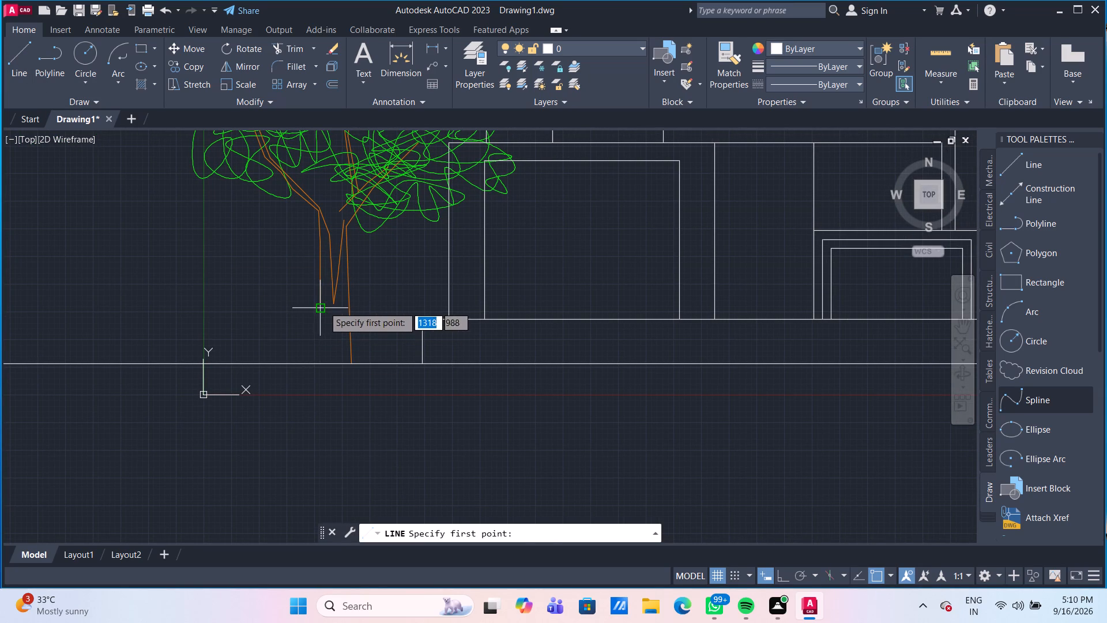
pyautogui.moveTo(323, 306); pyautogui.dragTo(322, 315)
pyautogui.click(319, 359)
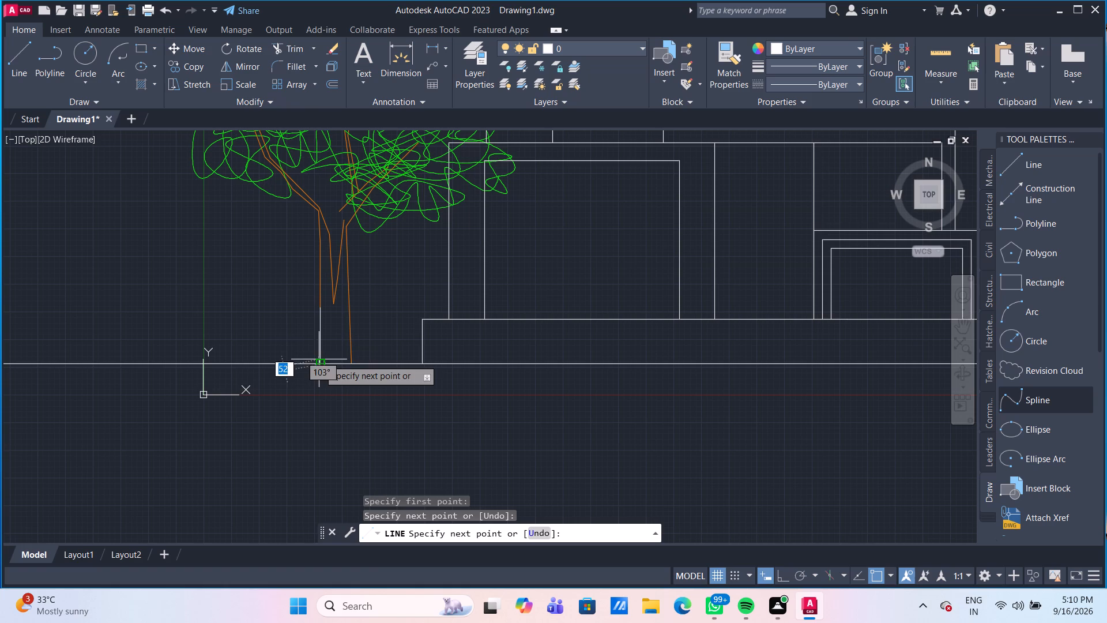
pyautogui.press('Escape')
# Stretch the inner trunk line's upper end and the right branch line's lower end so the two meet at the fork.
pyautogui.scroll(2, 349, 220)
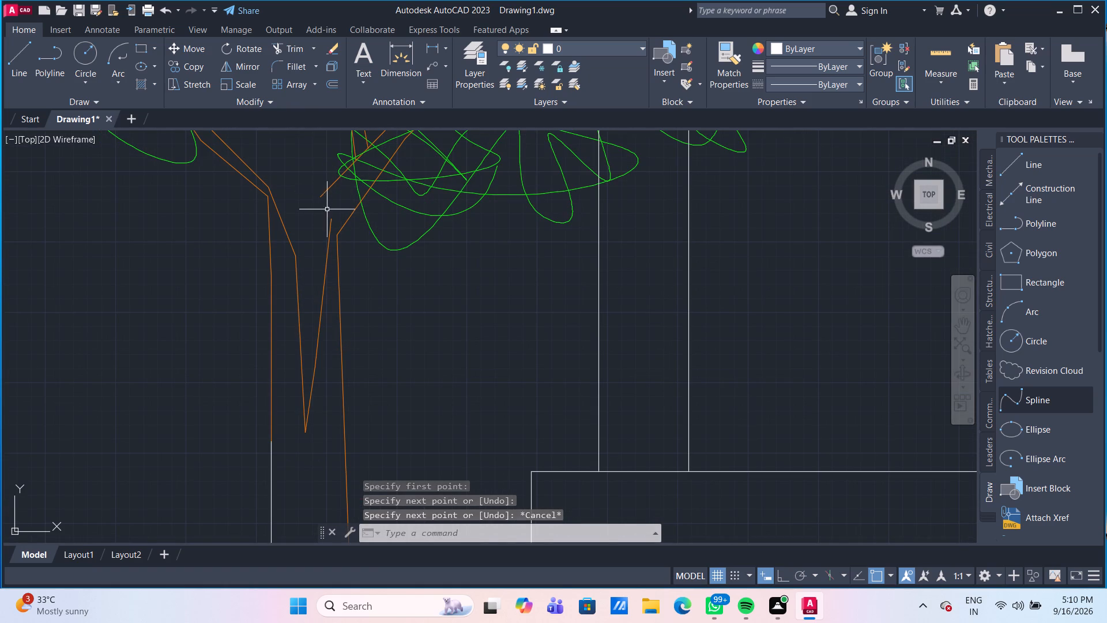
pyautogui.click(332, 220)
pyautogui.moveTo(332, 220); pyautogui.dragTo(318, 220)
pyautogui.click(330, 222)
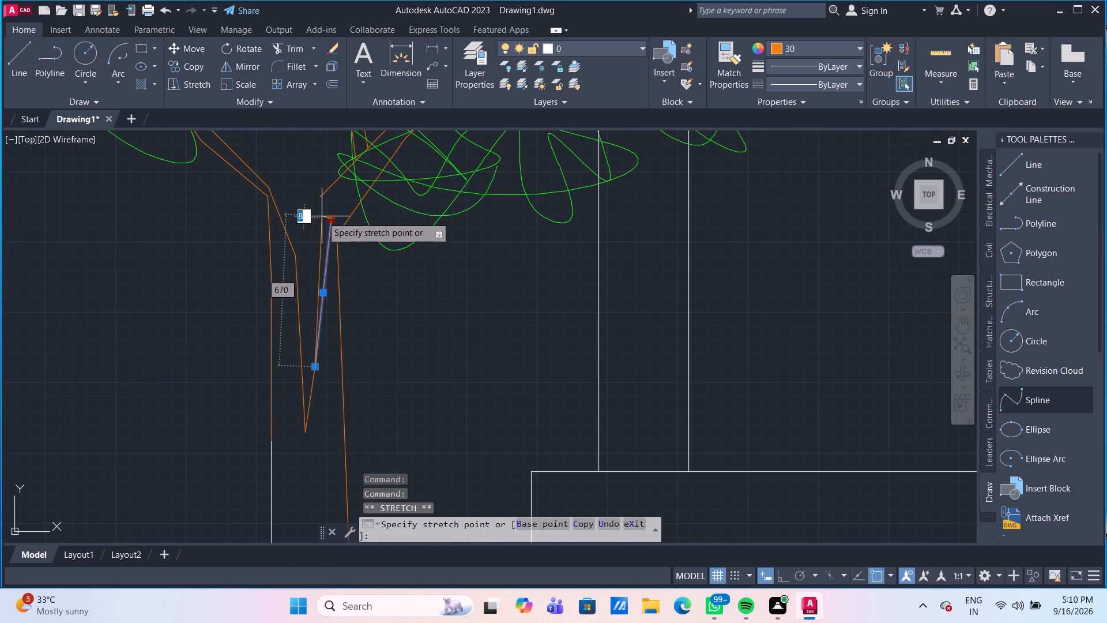
pyautogui.click(322, 216)
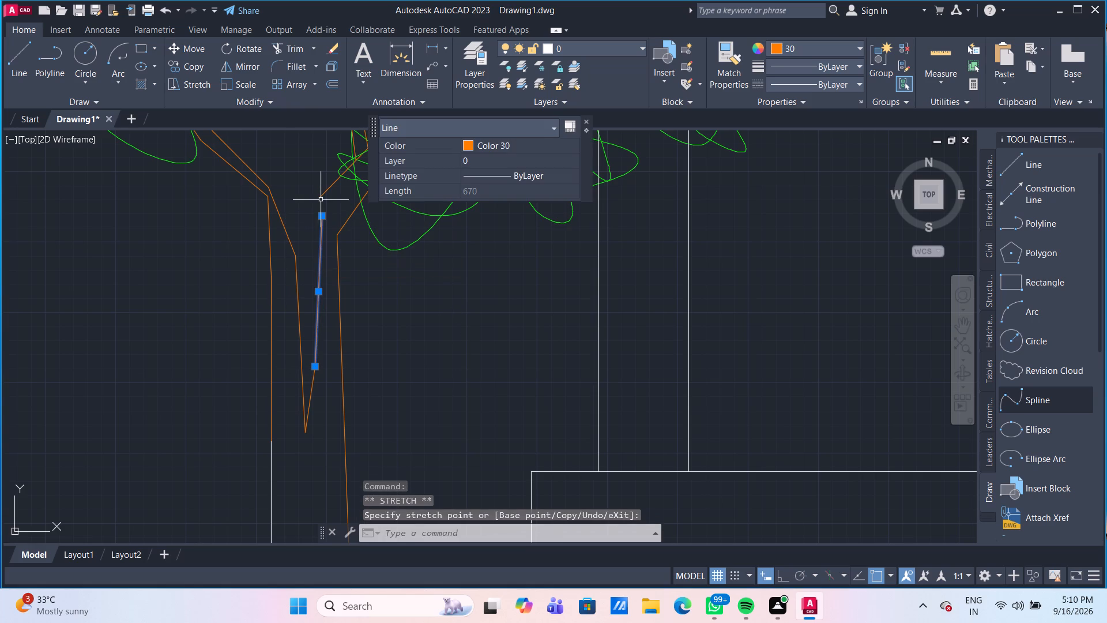
pyautogui.click(319, 198)
pyautogui.click(320, 198)
pyautogui.click(325, 213)
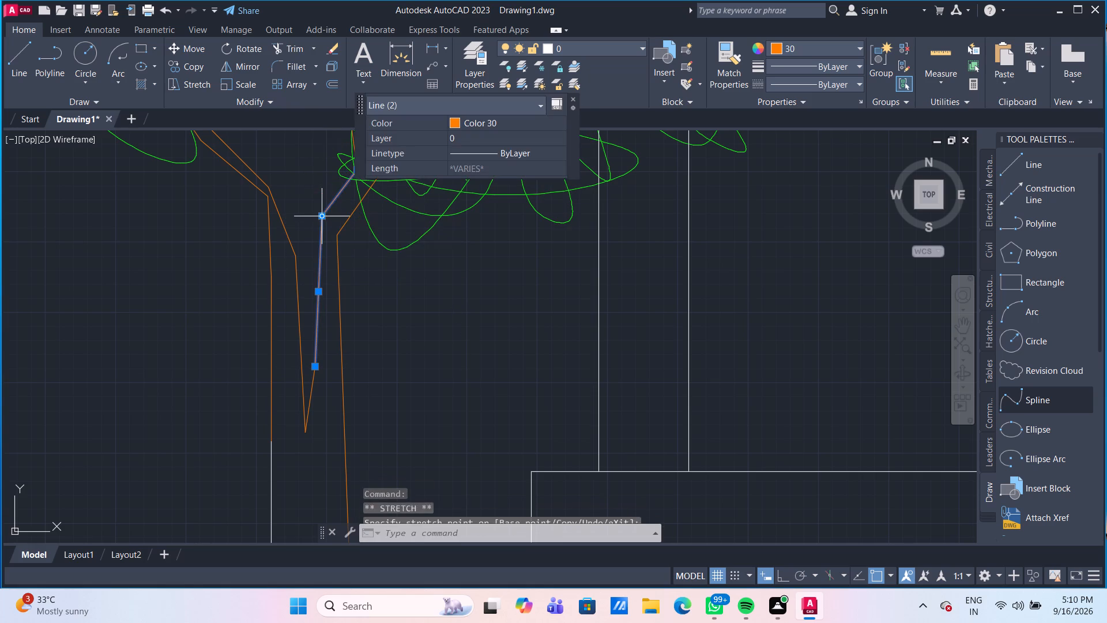
pyautogui.press('Escape')
# Change the colour of the new white line at the trunk's lower left side to Color 30.
pyautogui.scroll(-1, 377, 289)
pyautogui.scroll(-1, 408, 343)
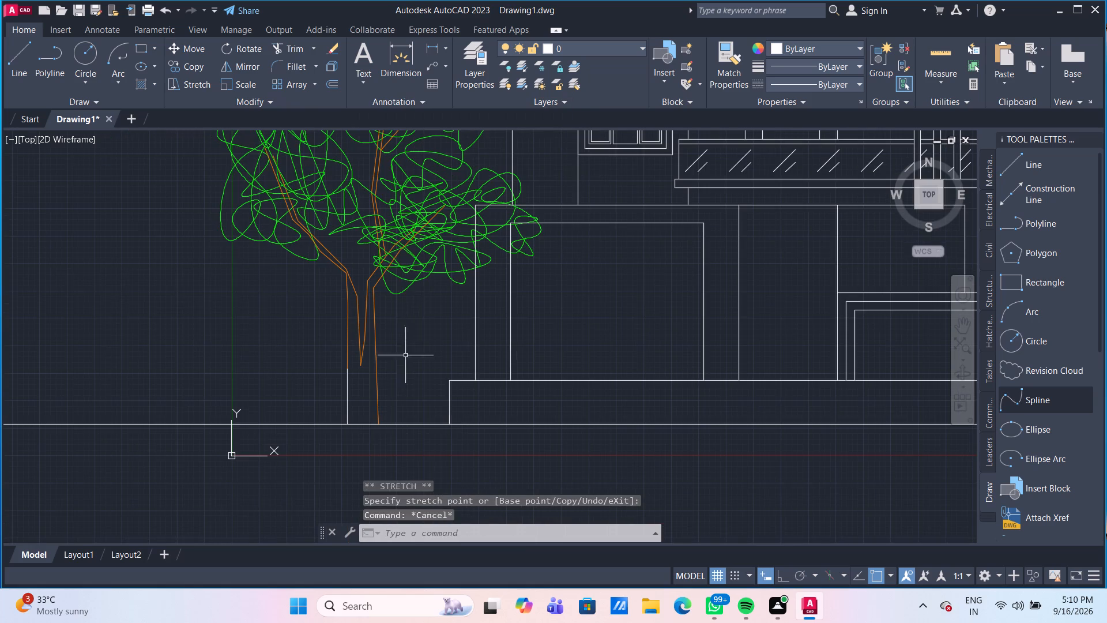
pyautogui.click(347, 388)
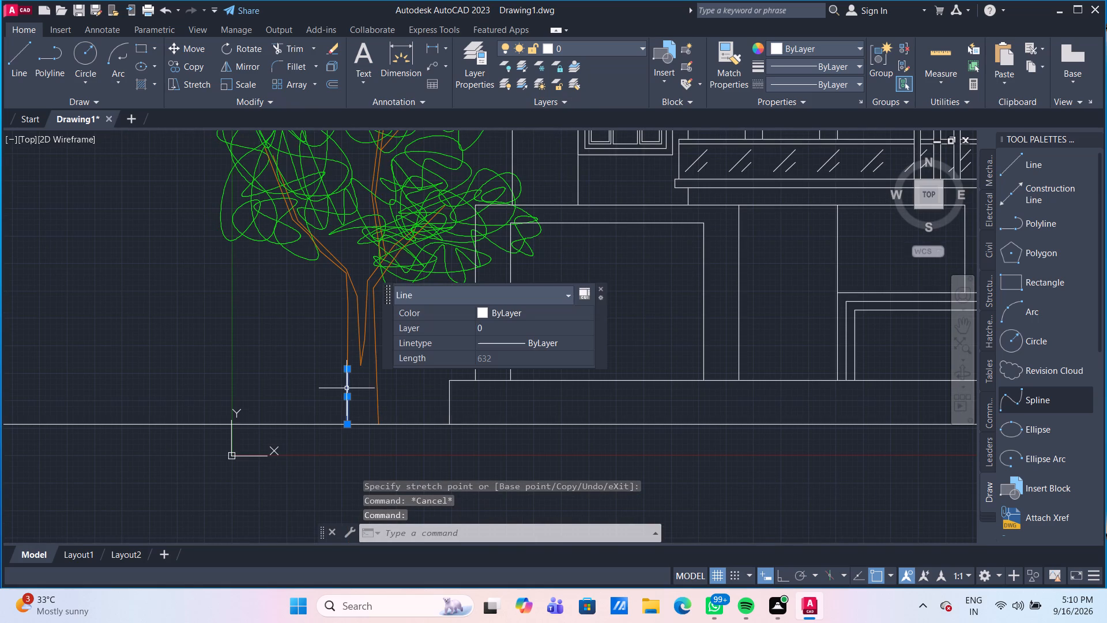
pyautogui.click(541, 316)
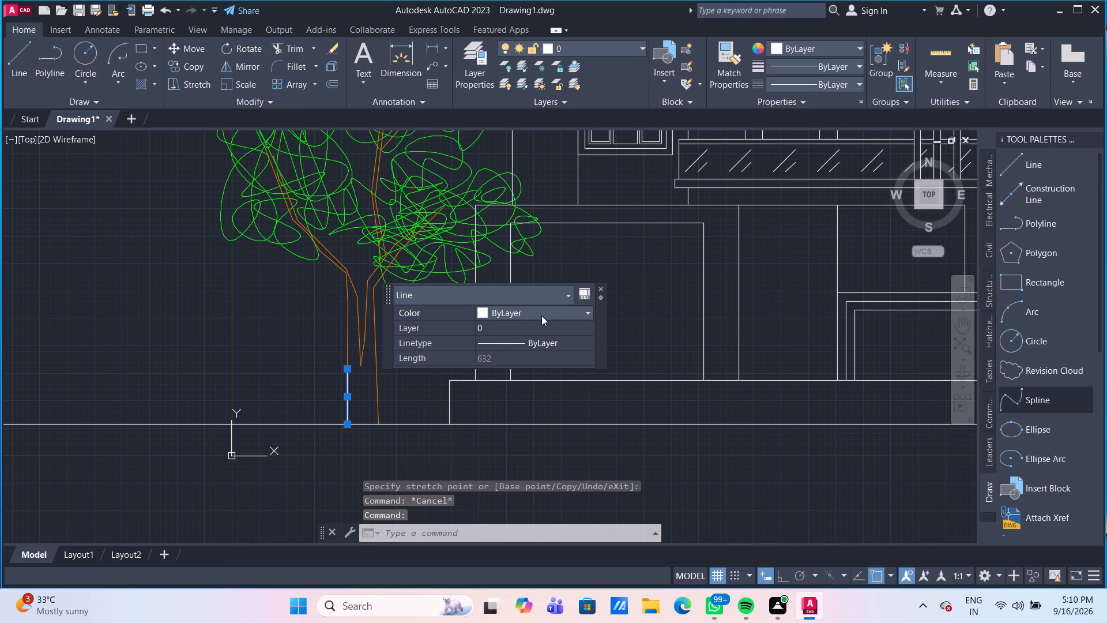
pyautogui.click(541, 316)
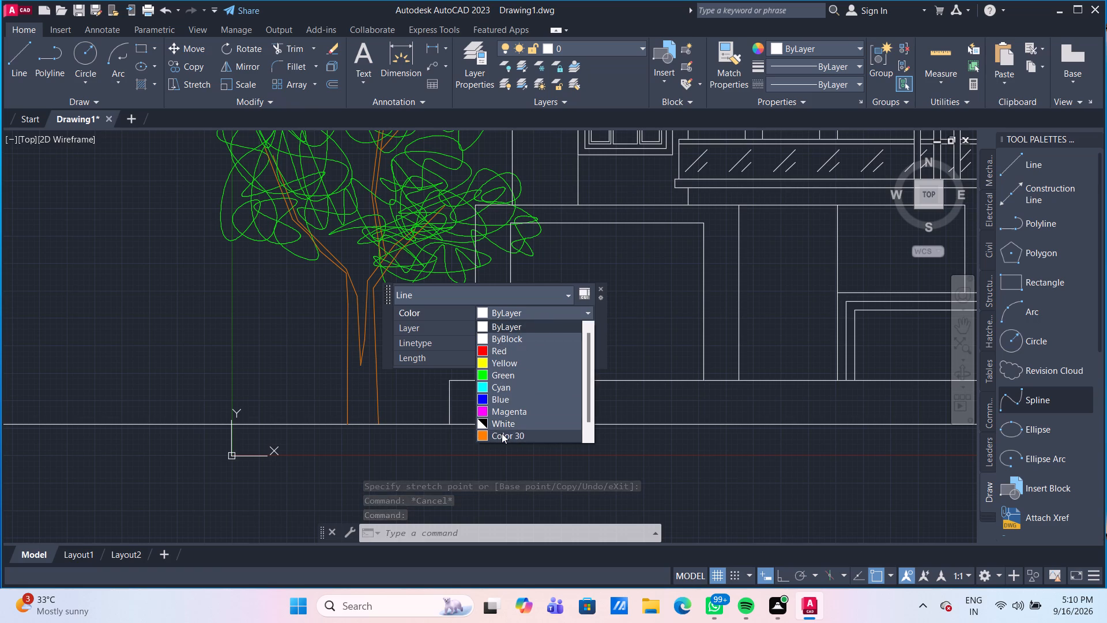
pyautogui.click(502, 433)
pyautogui.press('Escape')
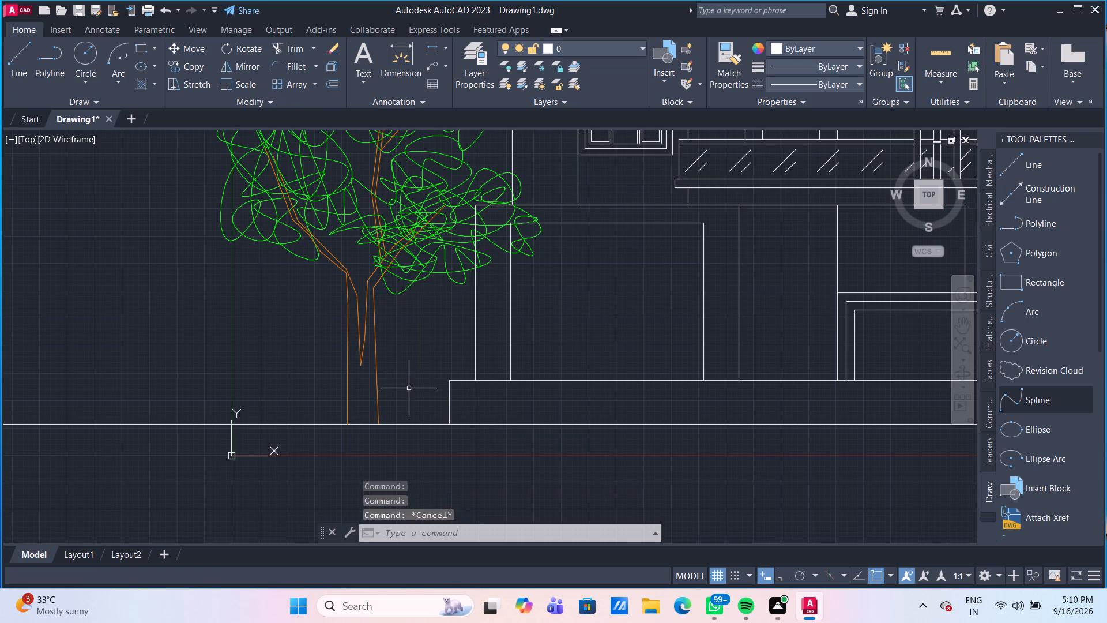
# Delete the white ground line under the tree and the white horizontal line above its foliage.
pyautogui.scroll(-2, 409, 388)
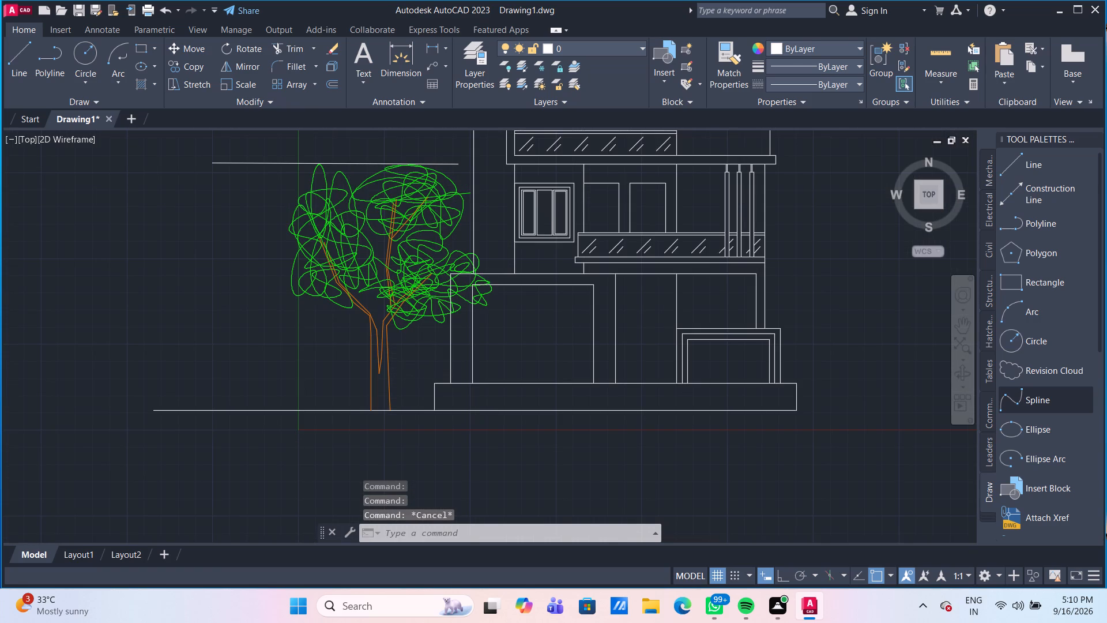
pyautogui.moveTo(334, 420); pyautogui.dragTo(311, 392)
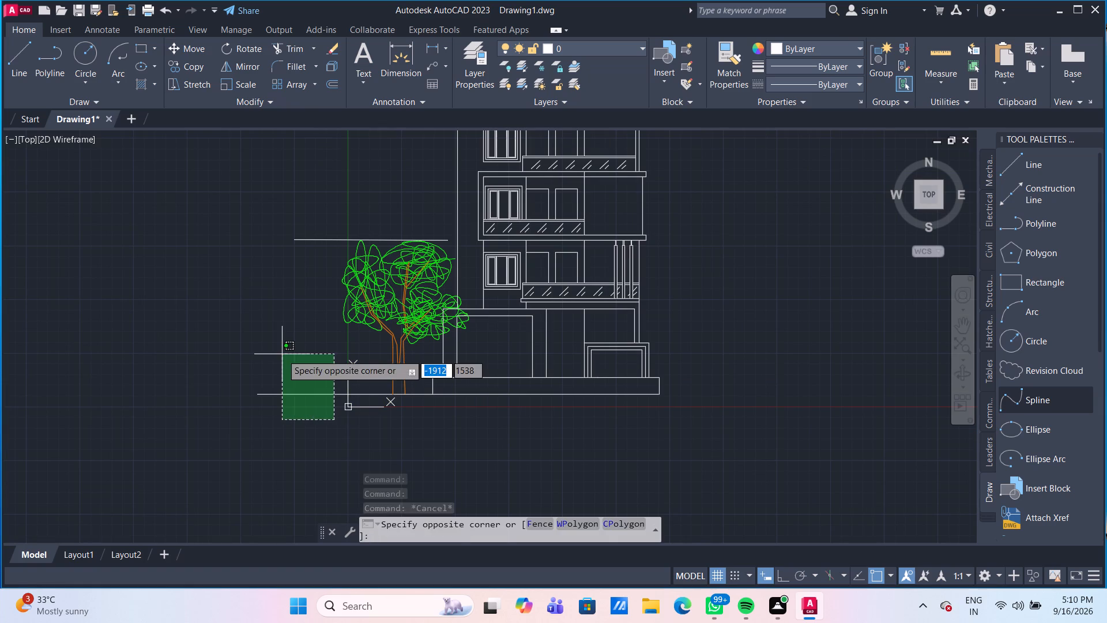
pyautogui.click(282, 354)
pyautogui.click(317, 242)
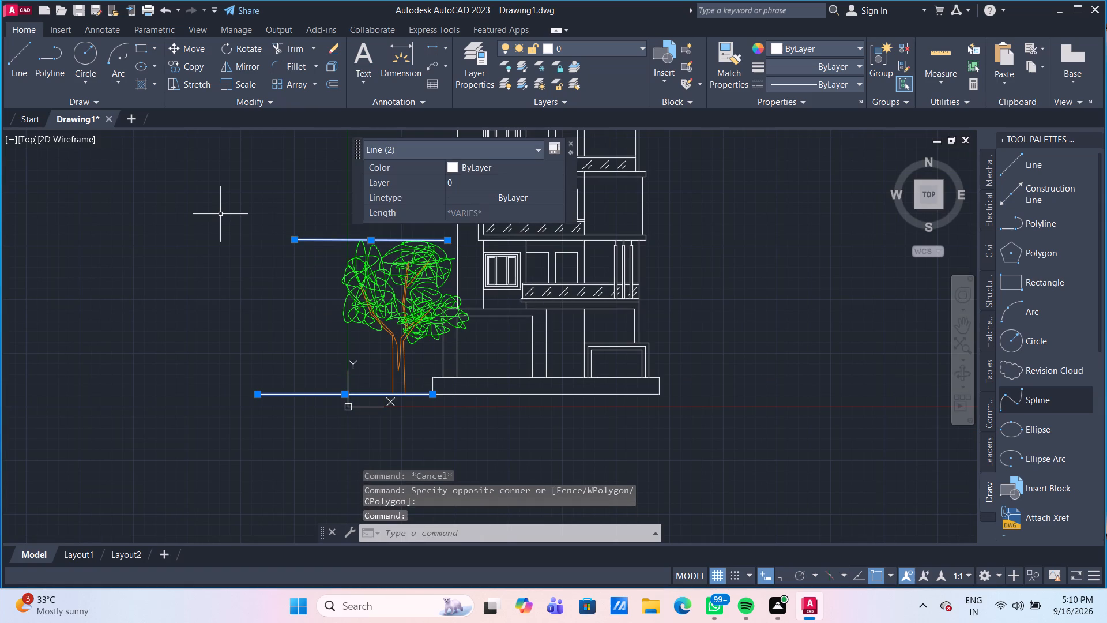
pyautogui.press('Delete')
# Review the whole building elevation with the tree beside it, including the empty area beyond the plinth's right end.
pyautogui.scroll(-1, 281, 232)
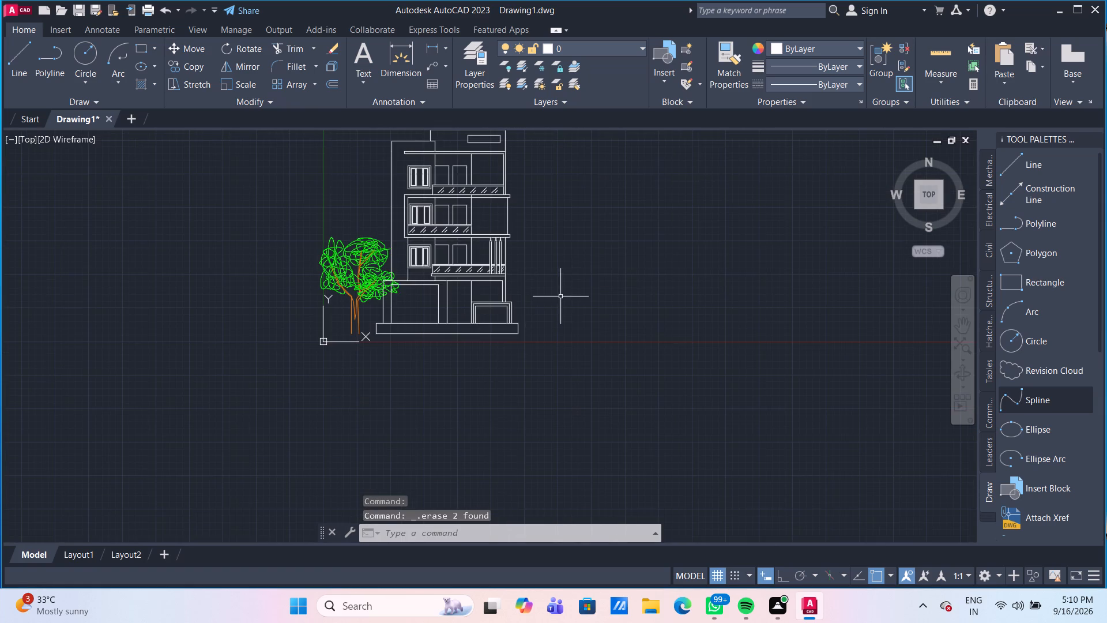
pyautogui.scroll(-1, 631, 283)
pyautogui.moveTo(631, 283); pyautogui.dragTo(609, 354, button='middle')
pyautogui.scroll(3, 518, 264)
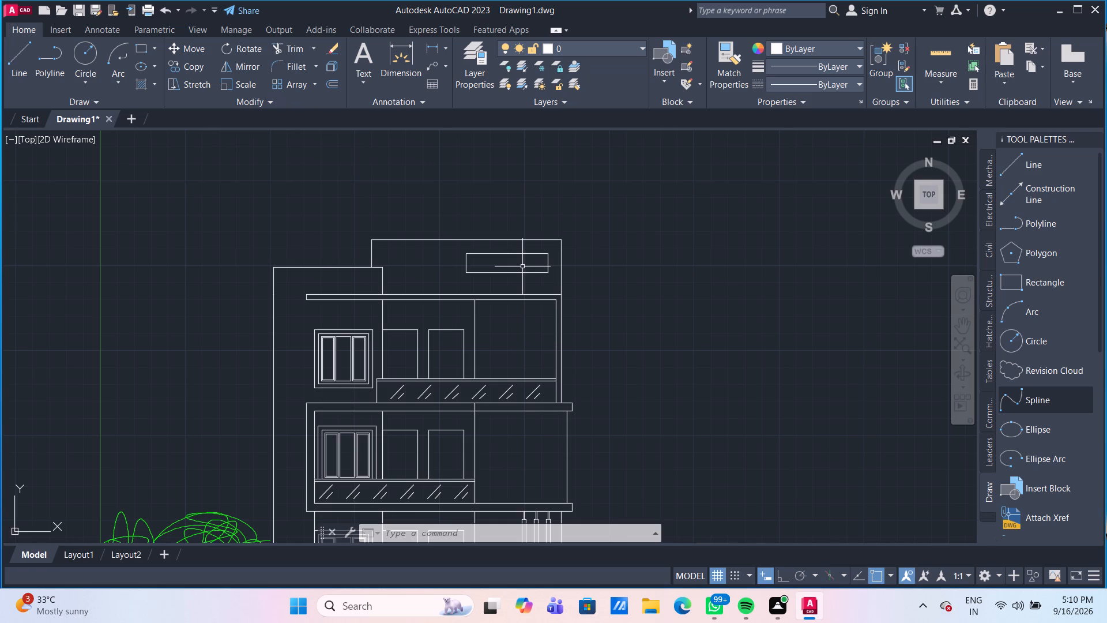
pyautogui.moveTo(786, 397); pyautogui.dragTo(713, 272, button='middle')
pyautogui.scroll(-1, 713, 272)
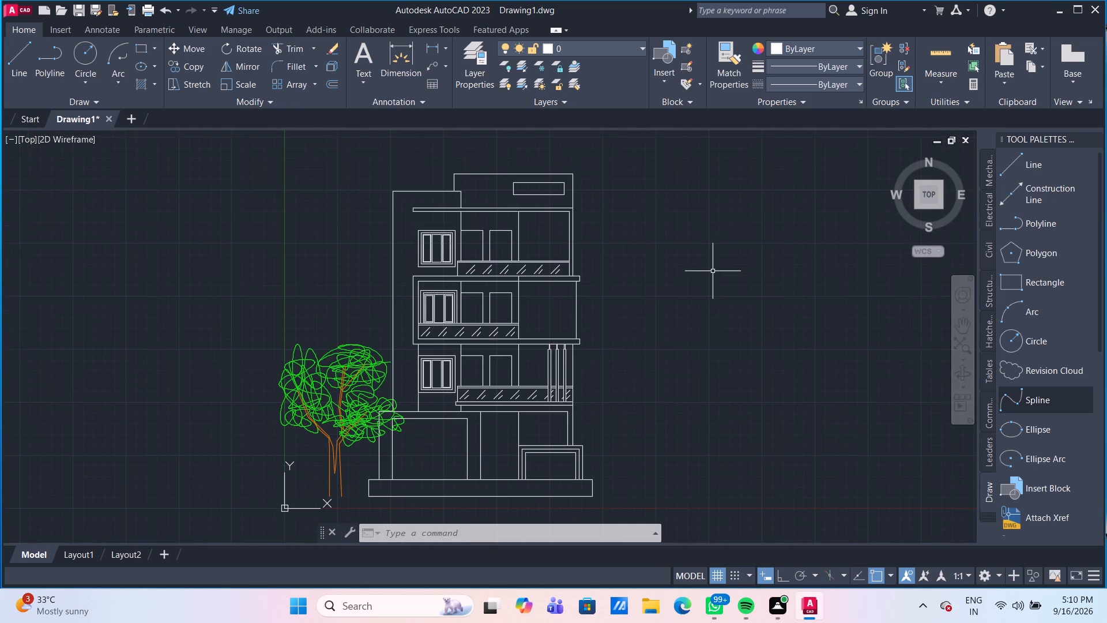
pyautogui.moveTo(664, 407); pyautogui.dragTo(600, 303, button='middle')
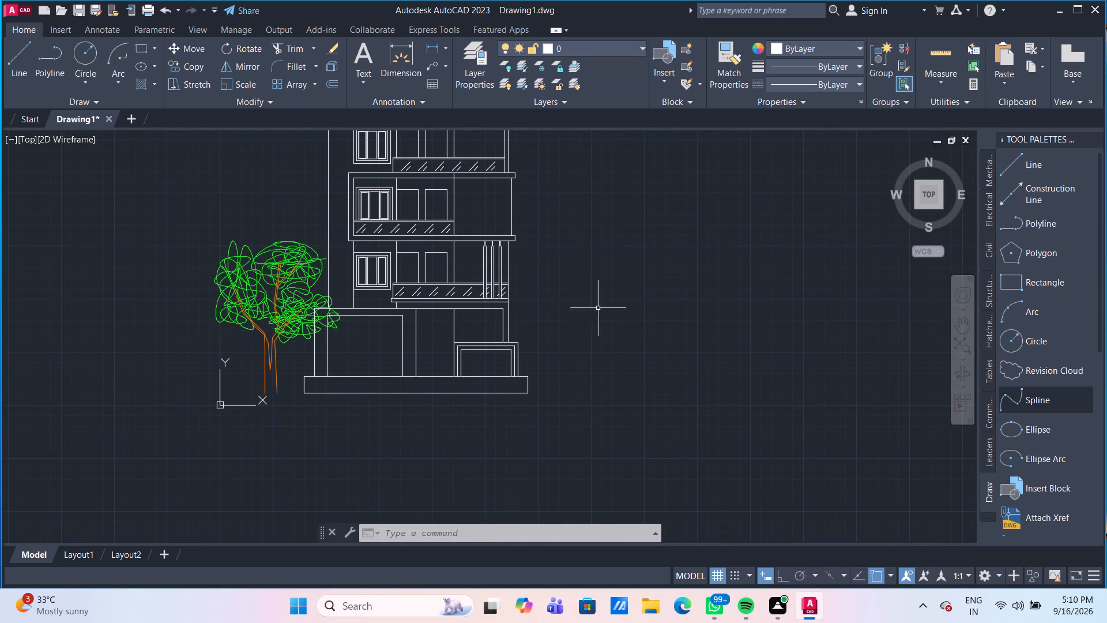
pyautogui.scroll(1, 581, 390)
pyautogui.moveTo(581, 390); pyautogui.dragTo(530, 371, button='middle')
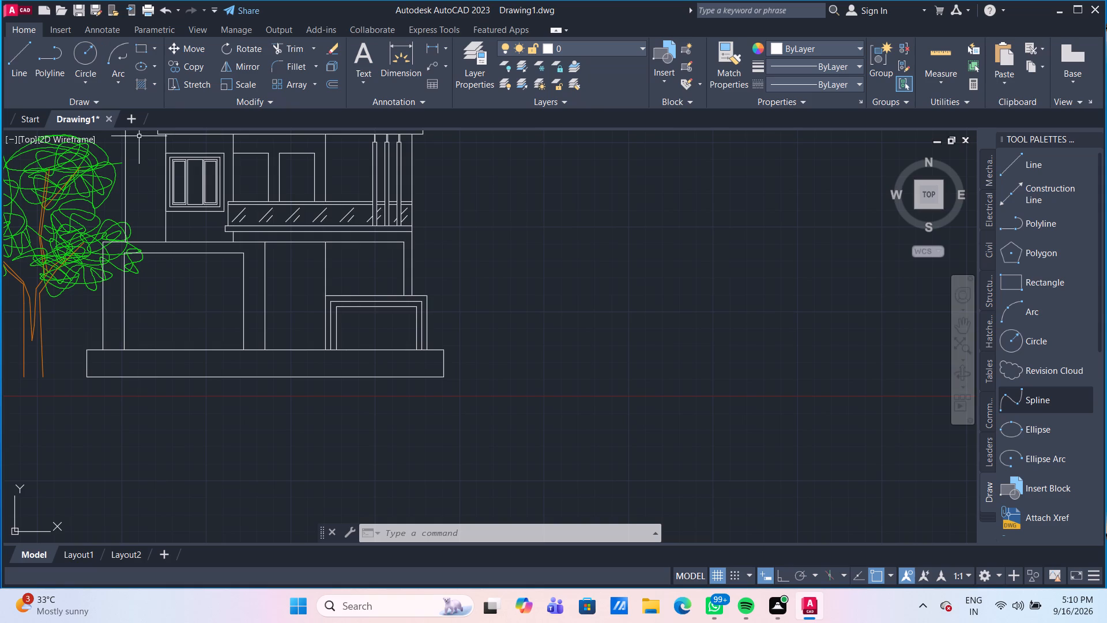
# Draw a small closed freehand revision cloud in the empty area beyond the right end of the plinth.
pyautogui.click(1019, 371)
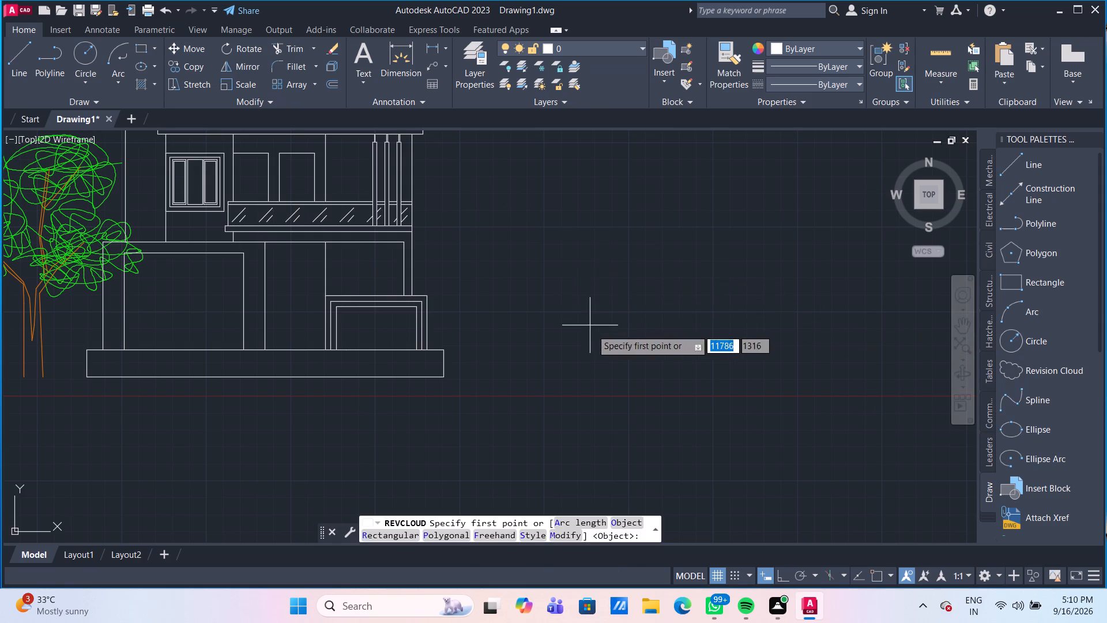
pyautogui.click(592, 342)
pyautogui.click(592, 336)
pyautogui.click(595, 336)
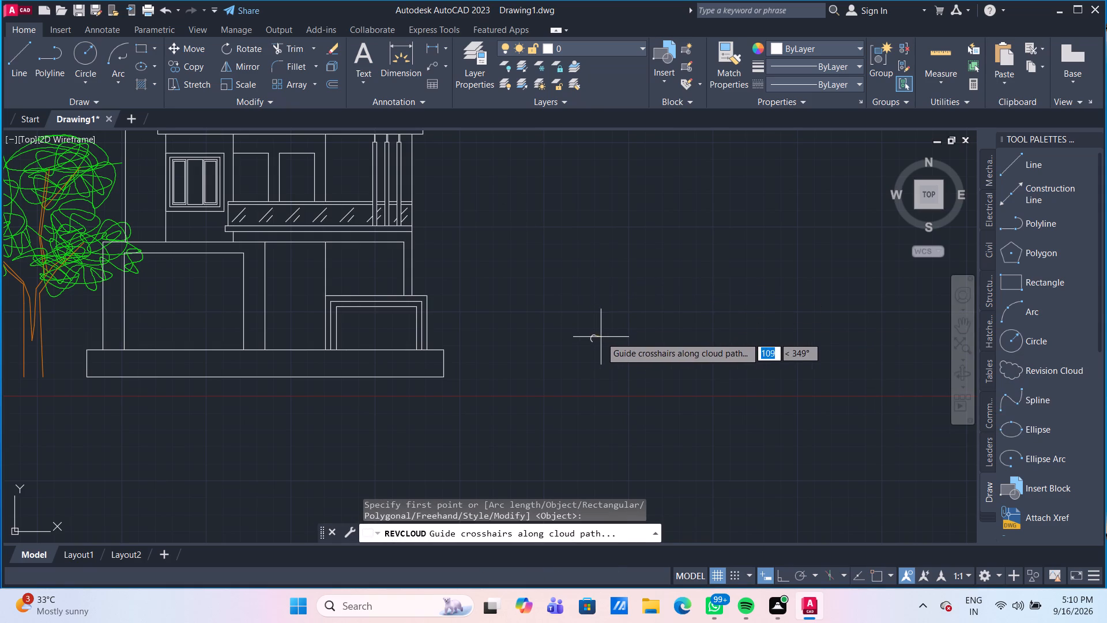
pyautogui.click(601, 337)
pyautogui.click(607, 345)
pyautogui.click(609, 340)
pyautogui.click(613, 346)
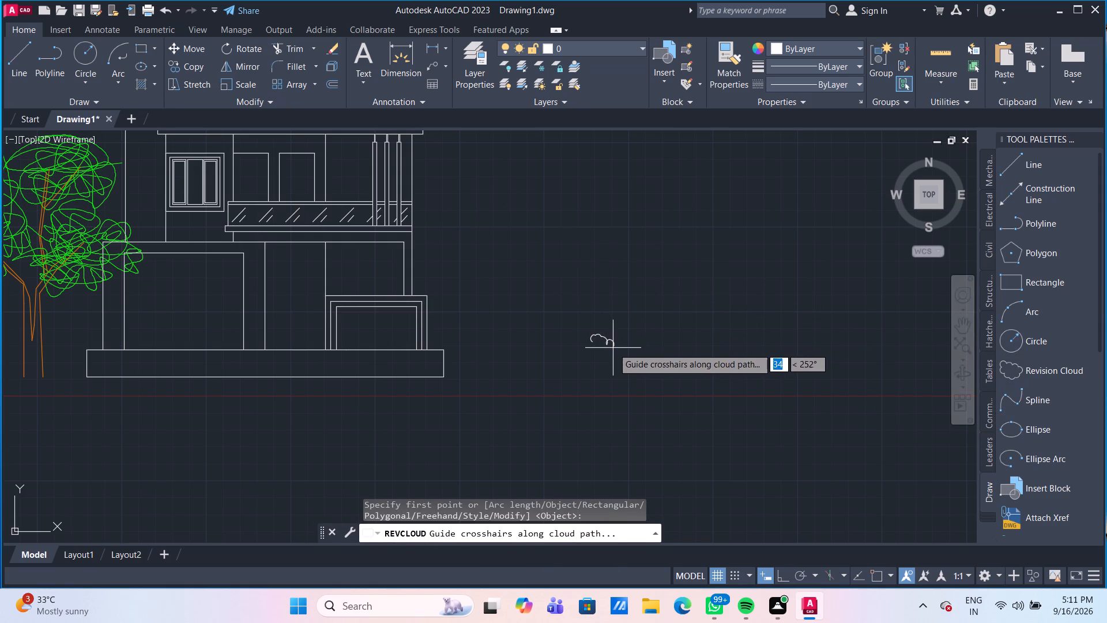
pyautogui.moveTo(612, 348); pyautogui.dragTo(604, 348)
pyautogui.click(601, 348)
pyautogui.press('Escape')
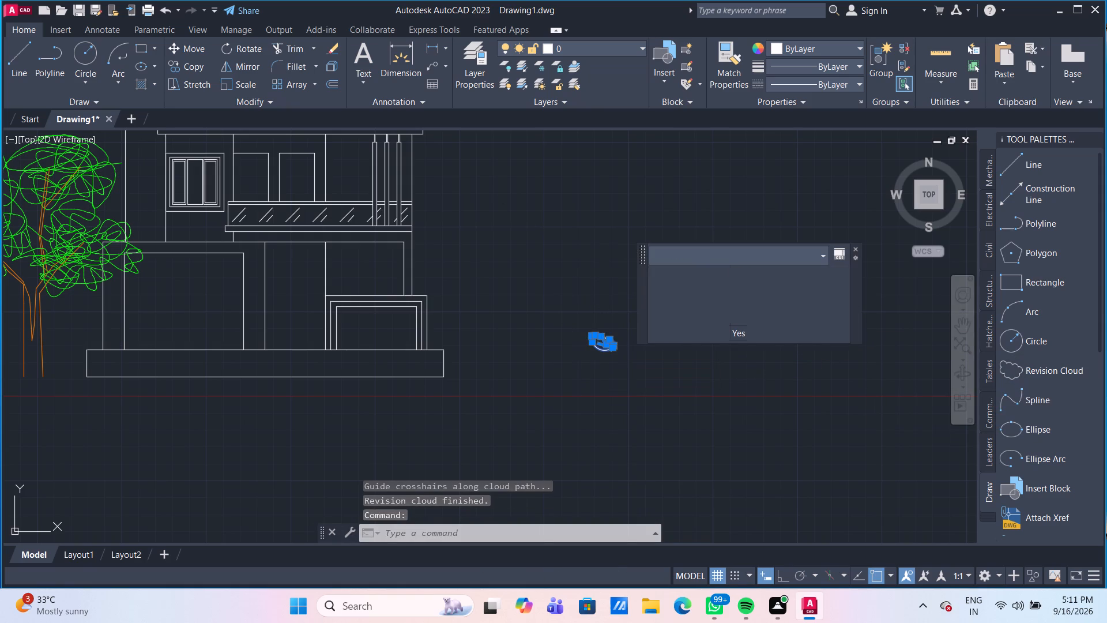
pyautogui.scroll(2, 607, 356)
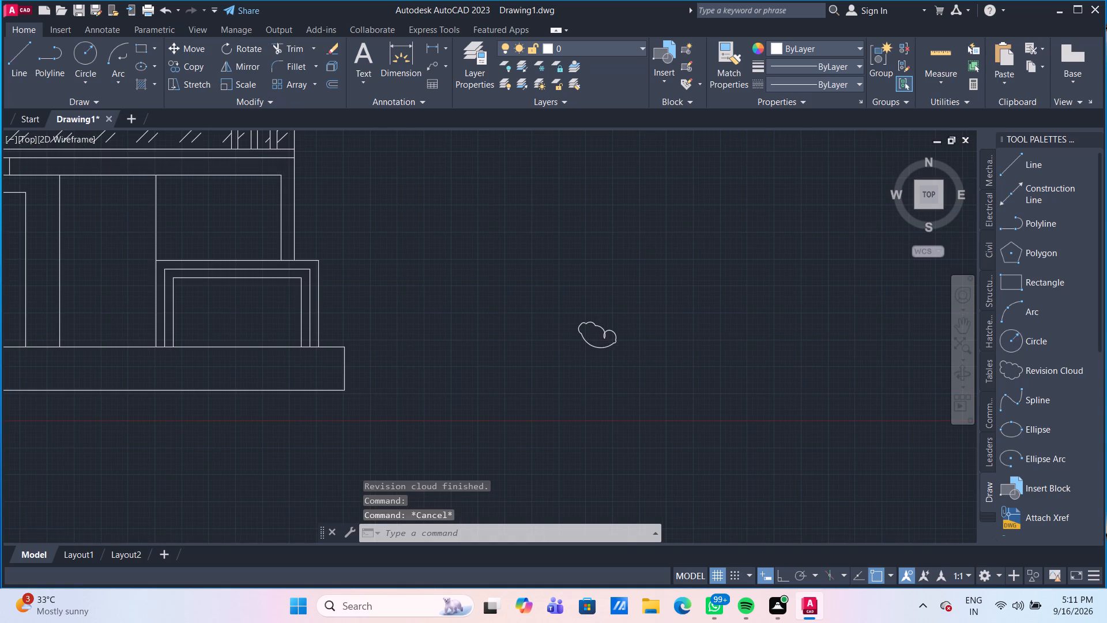
pyautogui.click(596, 349)
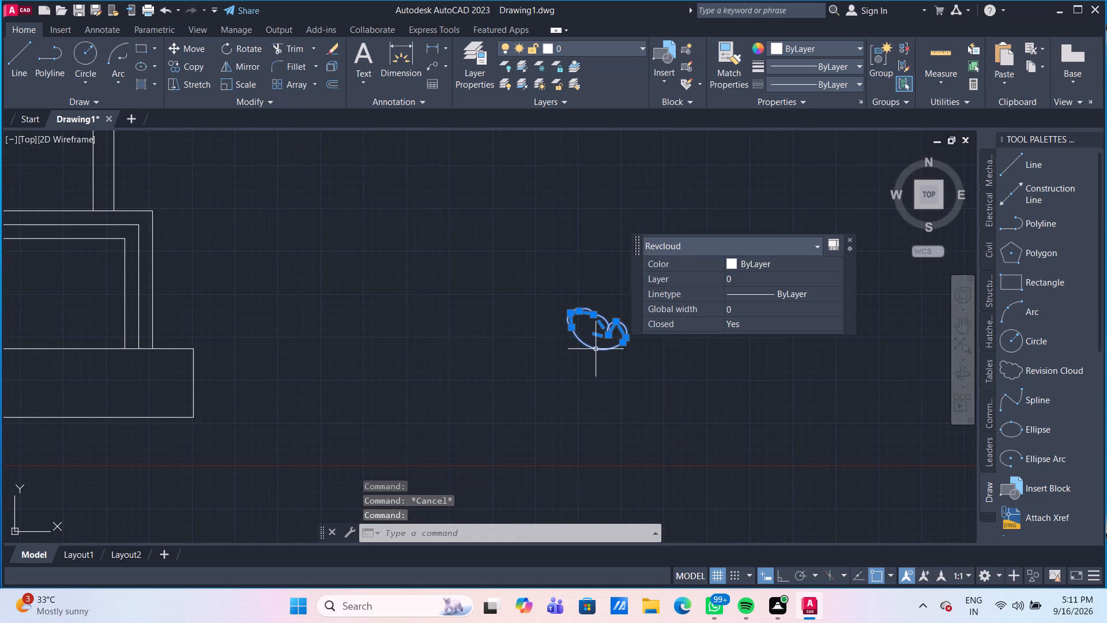
pyautogui.press('Escape')
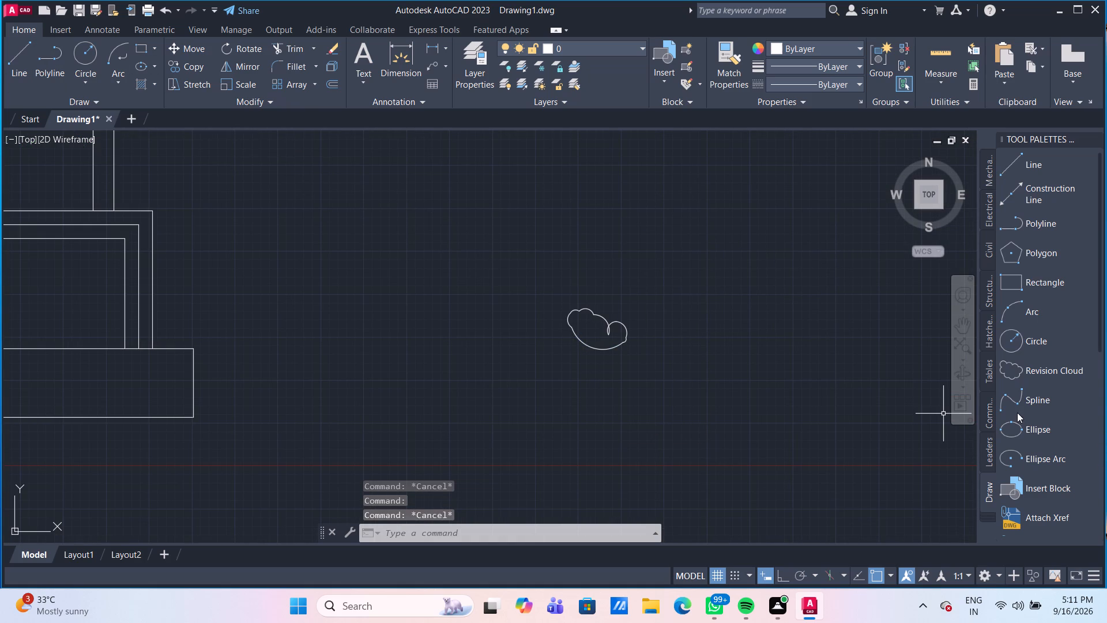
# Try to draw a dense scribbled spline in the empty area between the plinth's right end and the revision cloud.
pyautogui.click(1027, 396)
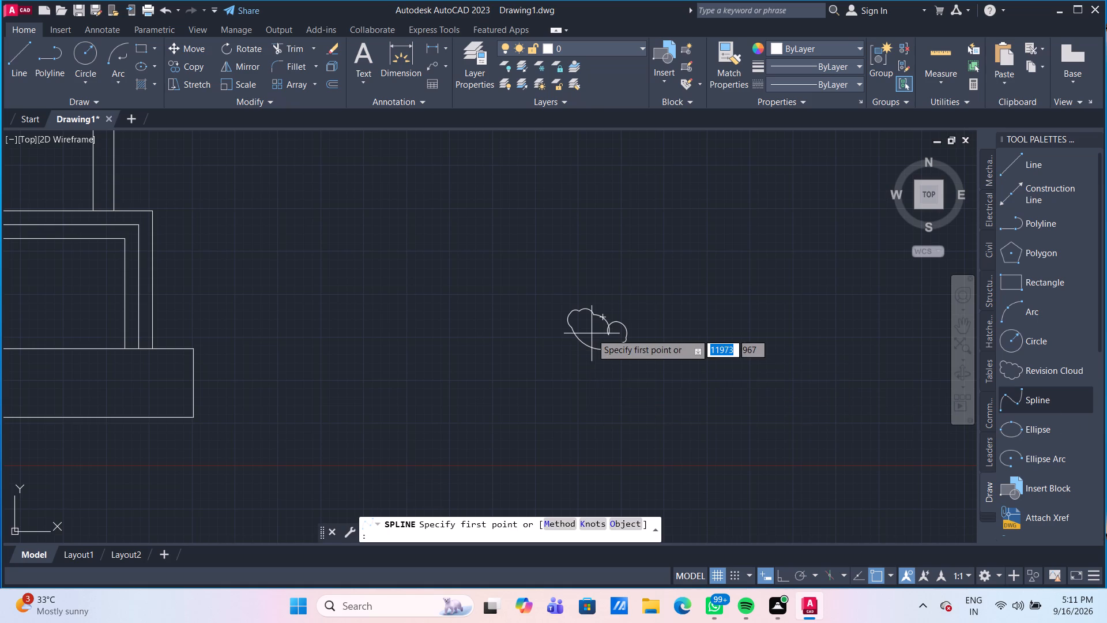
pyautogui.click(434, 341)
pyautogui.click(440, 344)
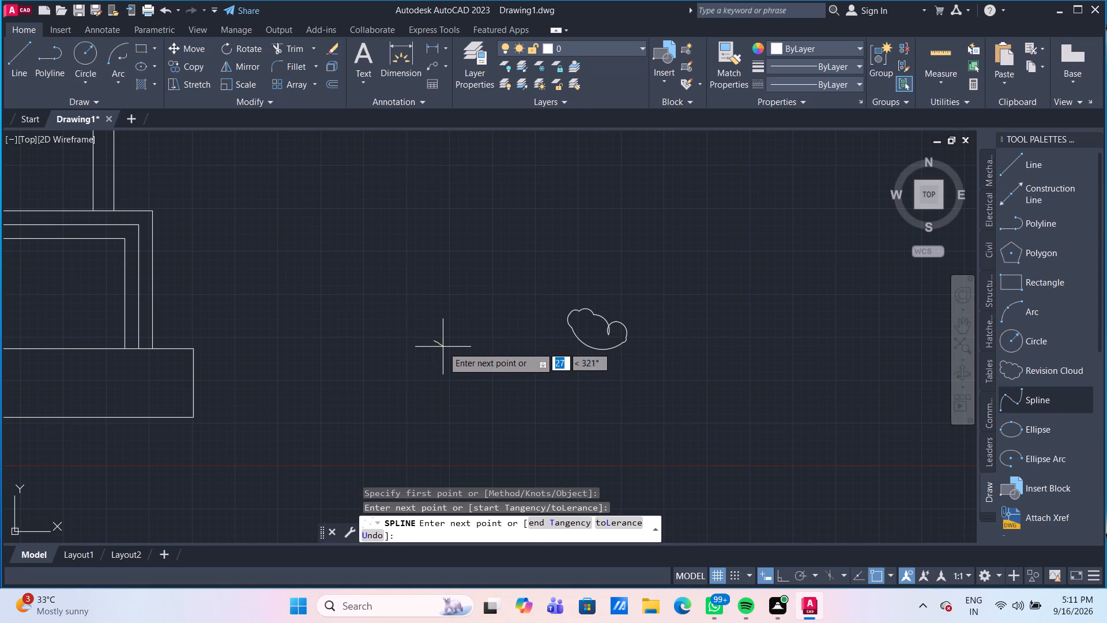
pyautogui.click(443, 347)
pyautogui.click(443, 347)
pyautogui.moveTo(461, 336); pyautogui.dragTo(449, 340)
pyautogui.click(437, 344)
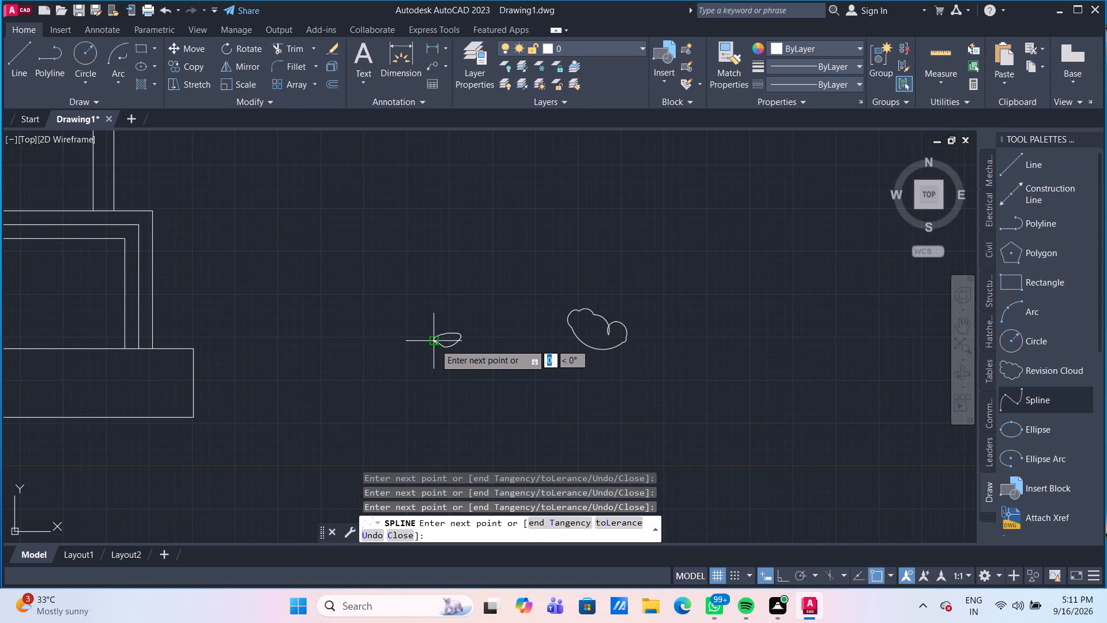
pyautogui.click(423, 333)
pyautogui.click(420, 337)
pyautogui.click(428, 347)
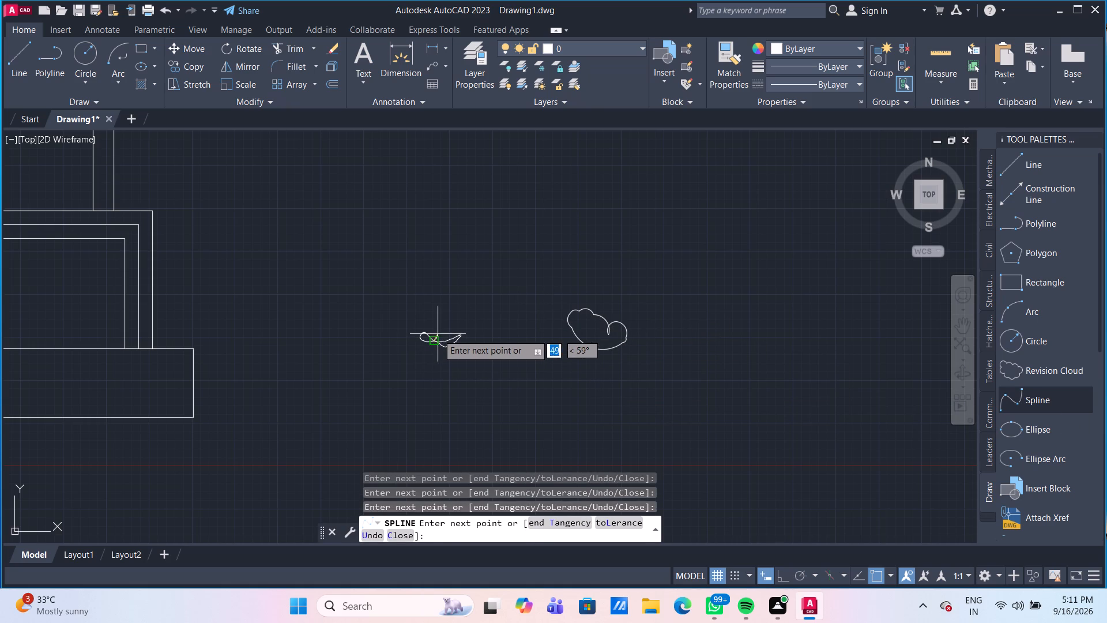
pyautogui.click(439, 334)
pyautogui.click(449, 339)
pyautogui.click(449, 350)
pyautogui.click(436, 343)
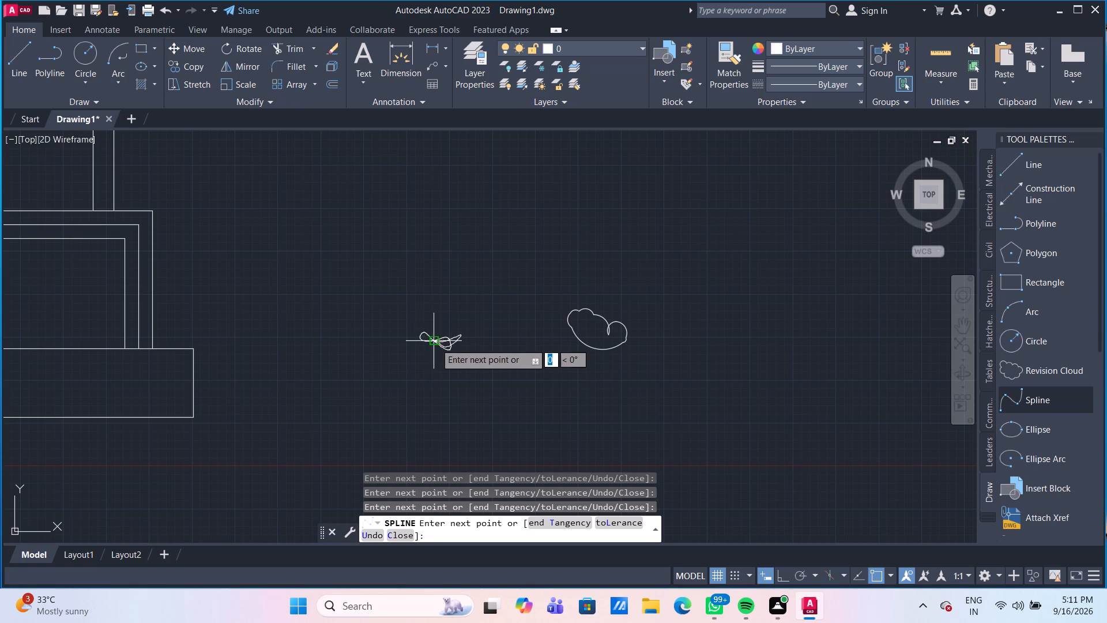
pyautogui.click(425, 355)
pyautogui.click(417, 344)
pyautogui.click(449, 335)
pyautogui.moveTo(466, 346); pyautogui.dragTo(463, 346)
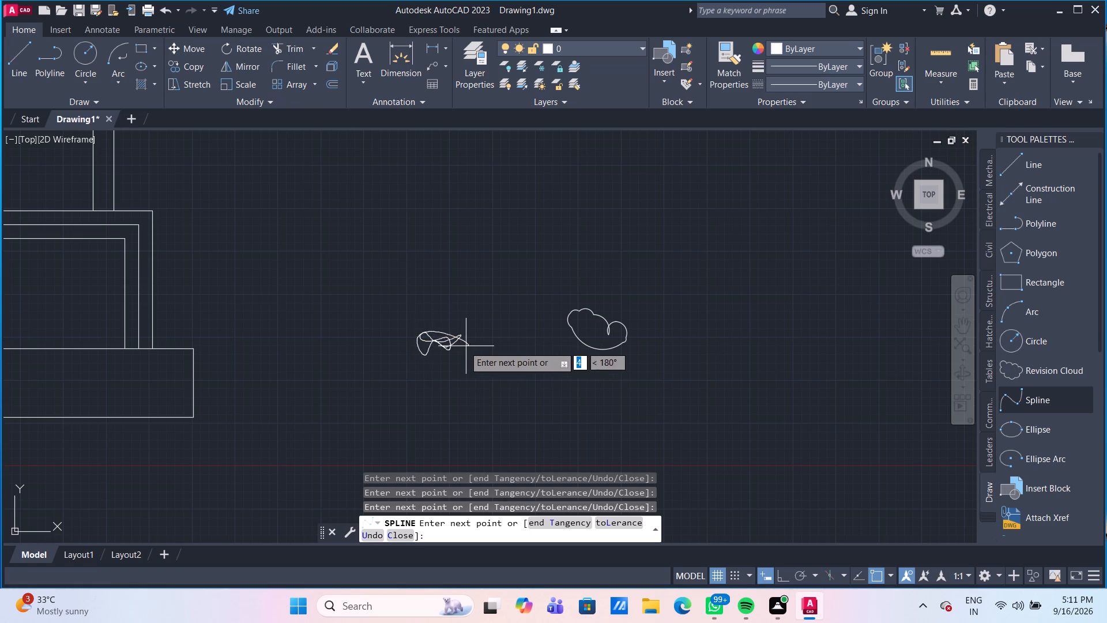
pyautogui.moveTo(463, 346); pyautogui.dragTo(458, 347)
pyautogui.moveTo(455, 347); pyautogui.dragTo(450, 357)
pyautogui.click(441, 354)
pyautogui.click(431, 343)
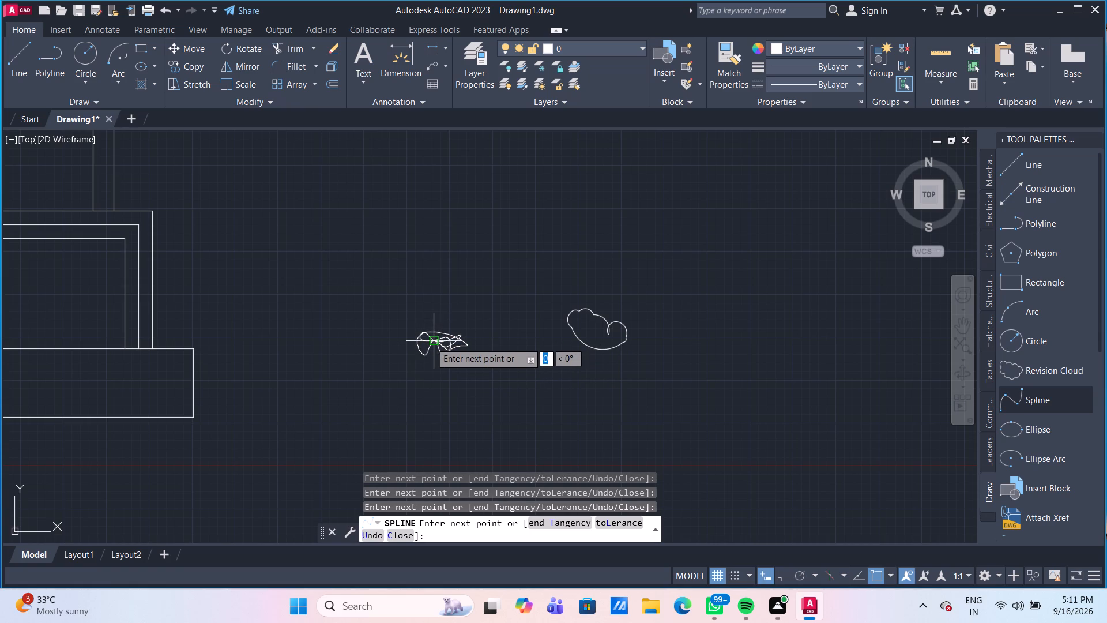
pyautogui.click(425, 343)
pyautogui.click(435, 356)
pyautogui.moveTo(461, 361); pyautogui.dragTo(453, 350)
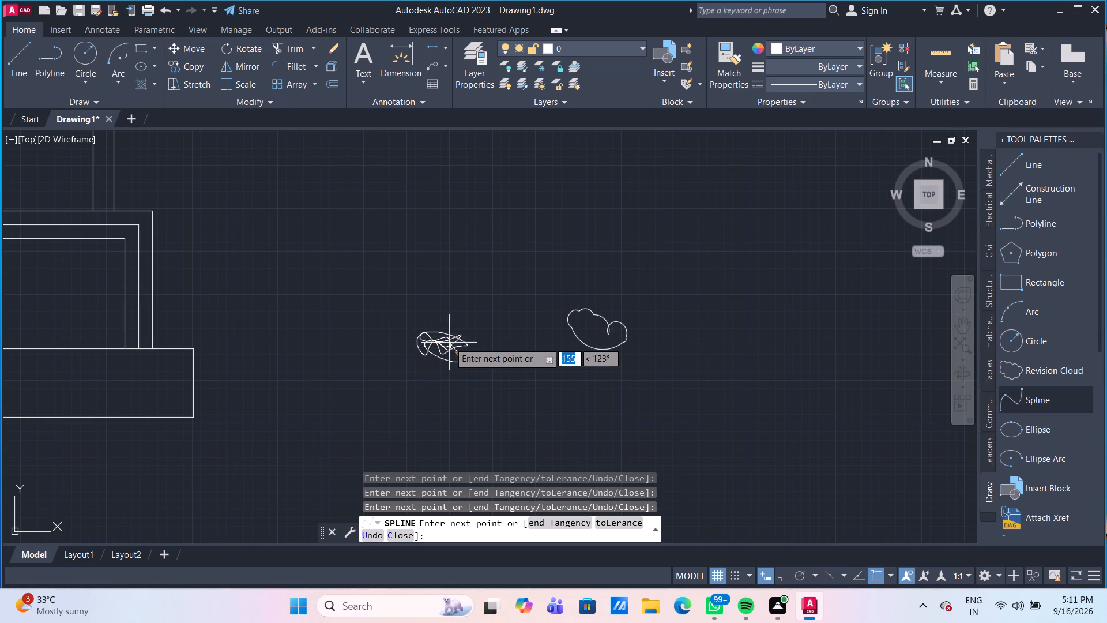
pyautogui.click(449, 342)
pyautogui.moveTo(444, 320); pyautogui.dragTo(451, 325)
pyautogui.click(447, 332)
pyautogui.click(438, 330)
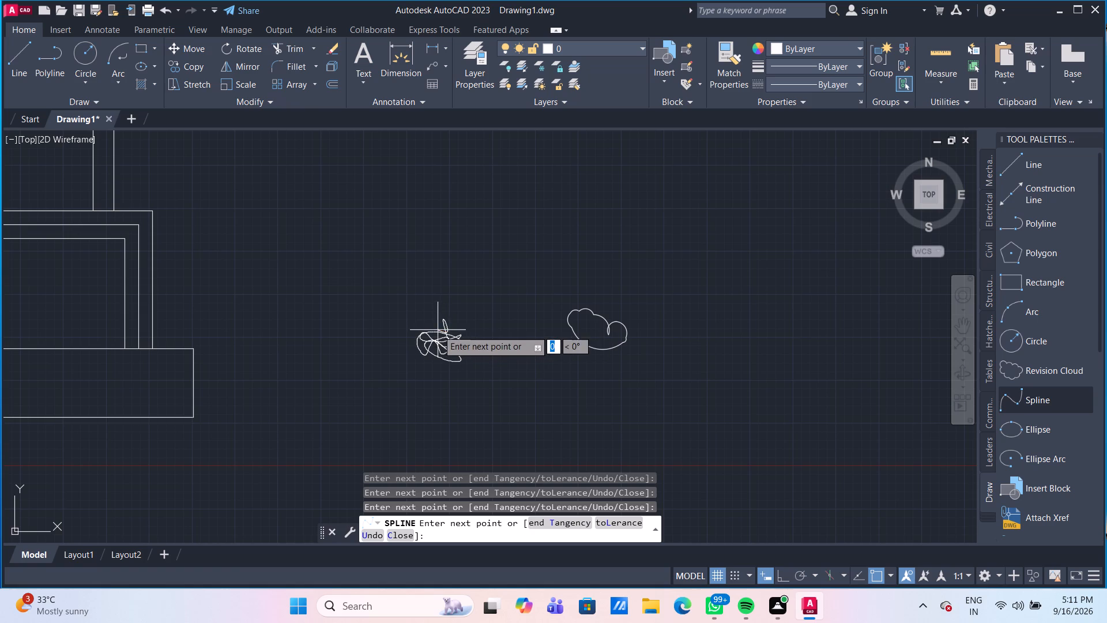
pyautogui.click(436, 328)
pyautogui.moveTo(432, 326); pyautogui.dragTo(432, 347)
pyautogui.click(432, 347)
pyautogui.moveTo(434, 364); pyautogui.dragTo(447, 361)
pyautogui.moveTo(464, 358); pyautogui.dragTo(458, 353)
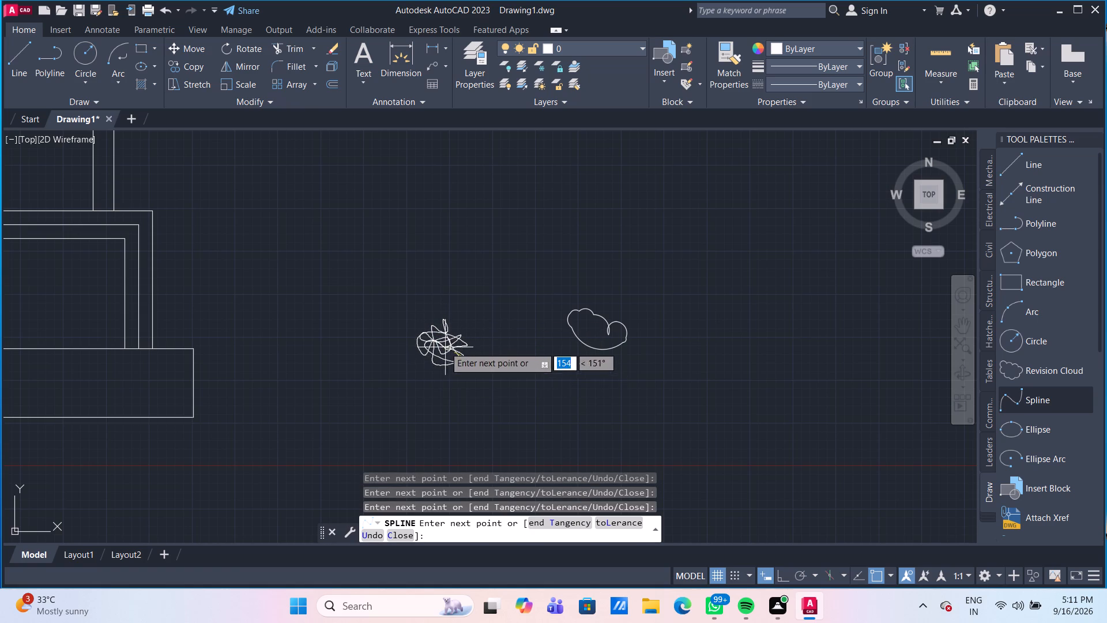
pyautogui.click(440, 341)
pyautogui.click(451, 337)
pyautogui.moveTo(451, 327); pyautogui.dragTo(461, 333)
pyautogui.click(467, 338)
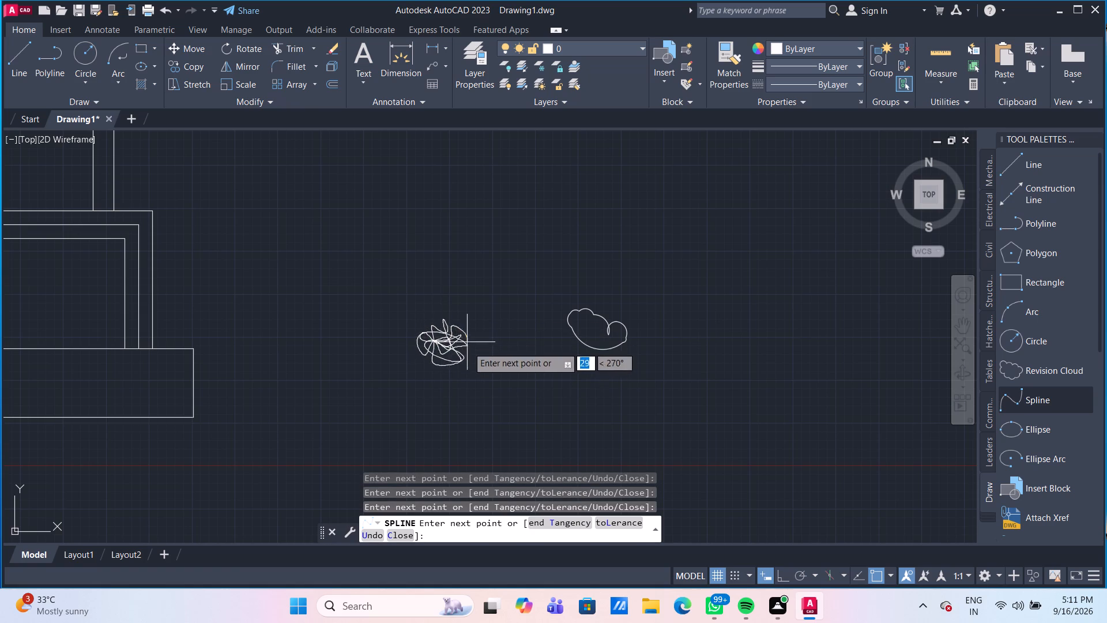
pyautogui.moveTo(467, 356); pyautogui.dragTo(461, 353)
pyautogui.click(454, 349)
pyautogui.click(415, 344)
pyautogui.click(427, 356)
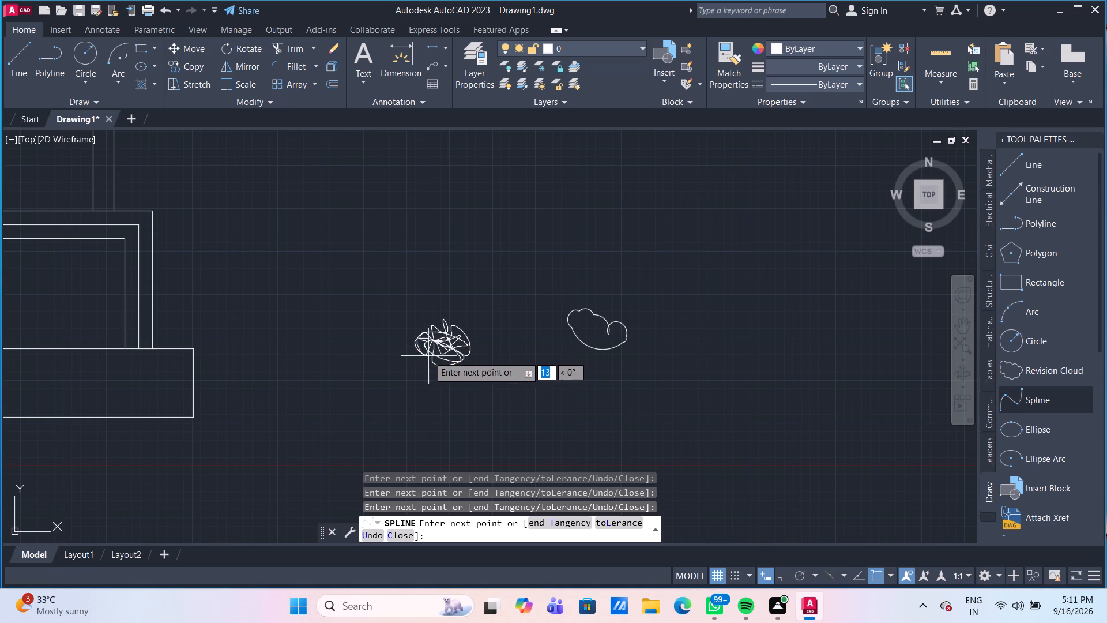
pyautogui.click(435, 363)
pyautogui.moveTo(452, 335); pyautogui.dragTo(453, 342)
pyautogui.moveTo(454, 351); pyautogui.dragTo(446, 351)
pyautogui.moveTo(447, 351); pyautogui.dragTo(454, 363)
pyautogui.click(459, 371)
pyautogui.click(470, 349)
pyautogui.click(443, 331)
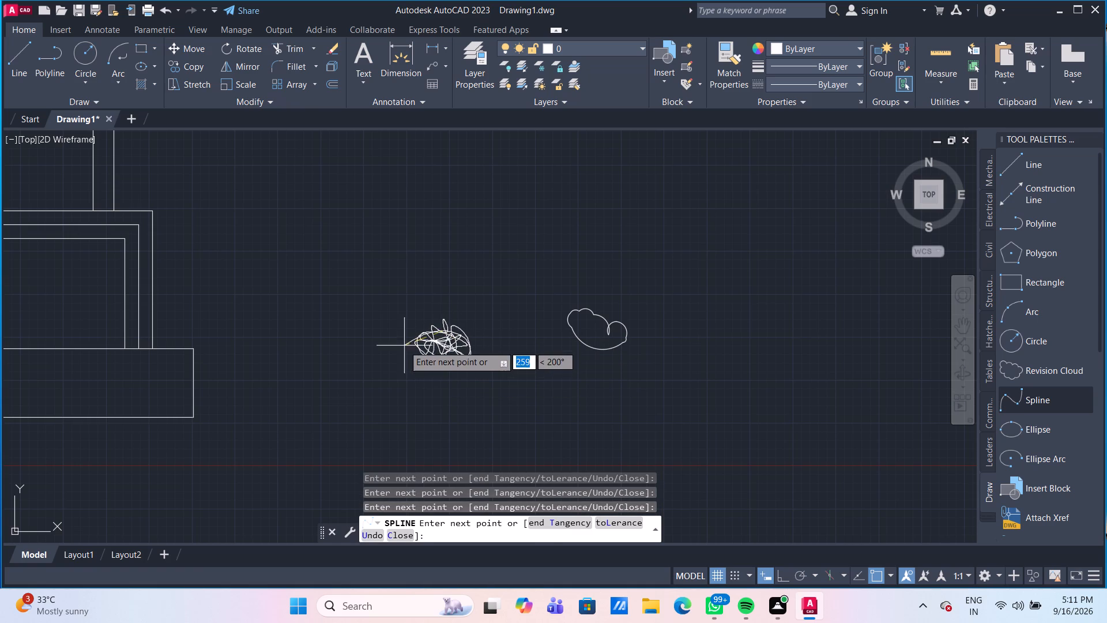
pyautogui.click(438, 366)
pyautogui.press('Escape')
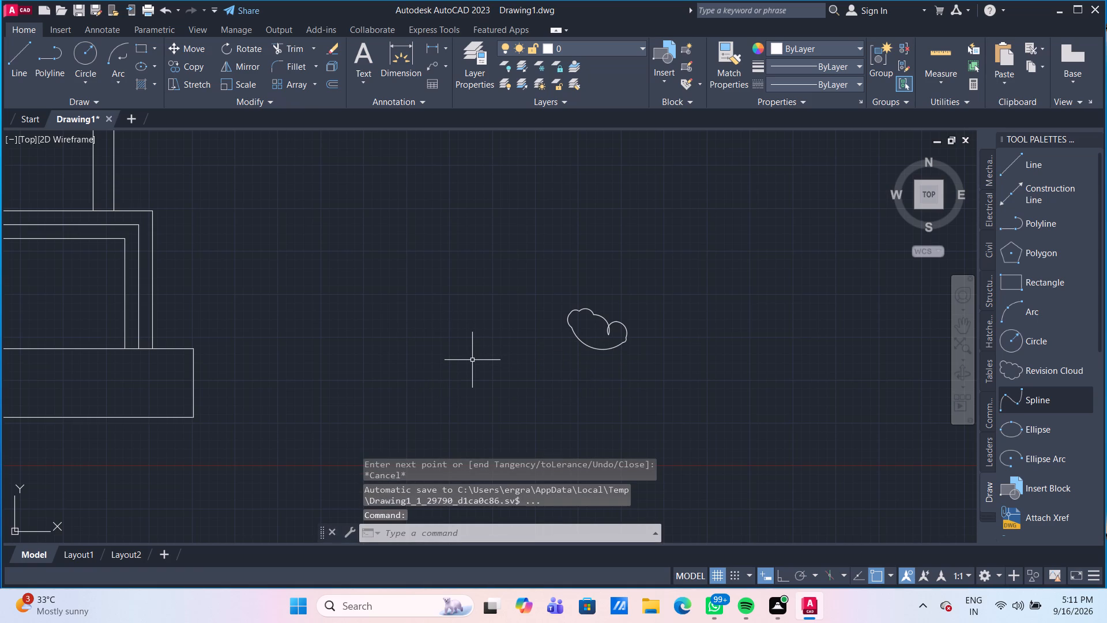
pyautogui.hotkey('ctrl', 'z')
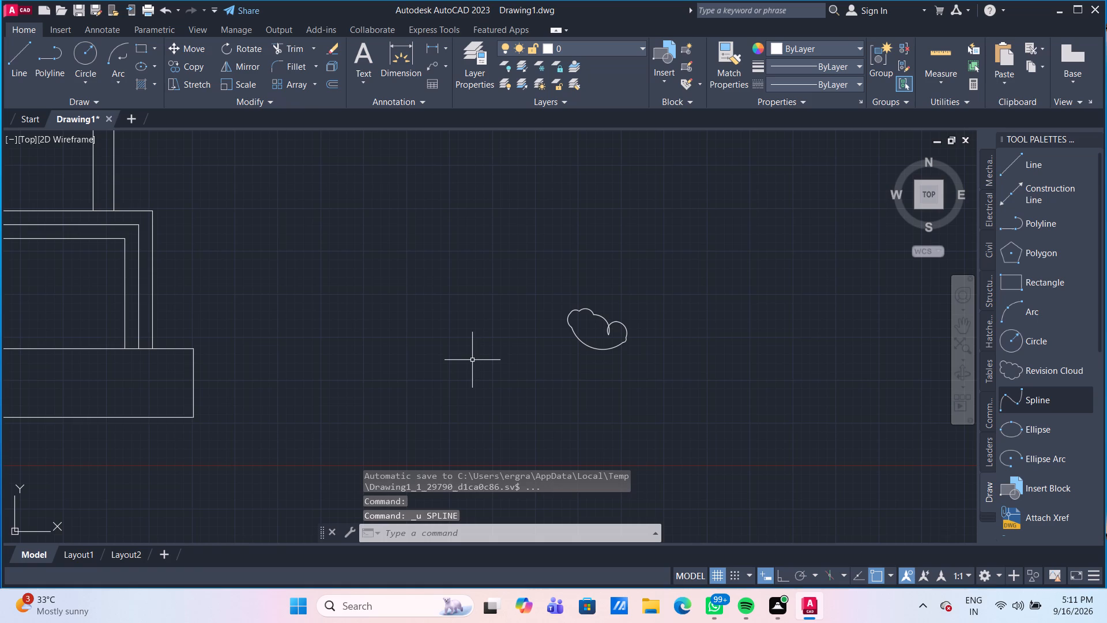
# Delete the small revision cloud beyond the right end of the plinth.
pyautogui.moveTo(689, 337); pyautogui.dragTo(671, 368)
pyautogui.click(568, 313)
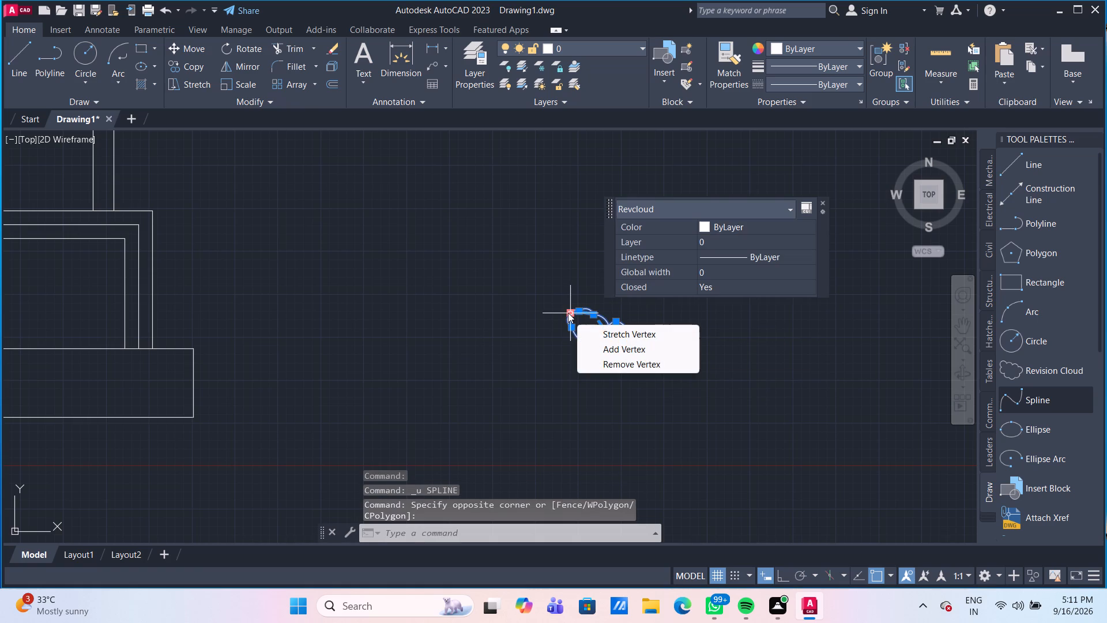
pyautogui.press('Delete')
pyautogui.press('Delete')
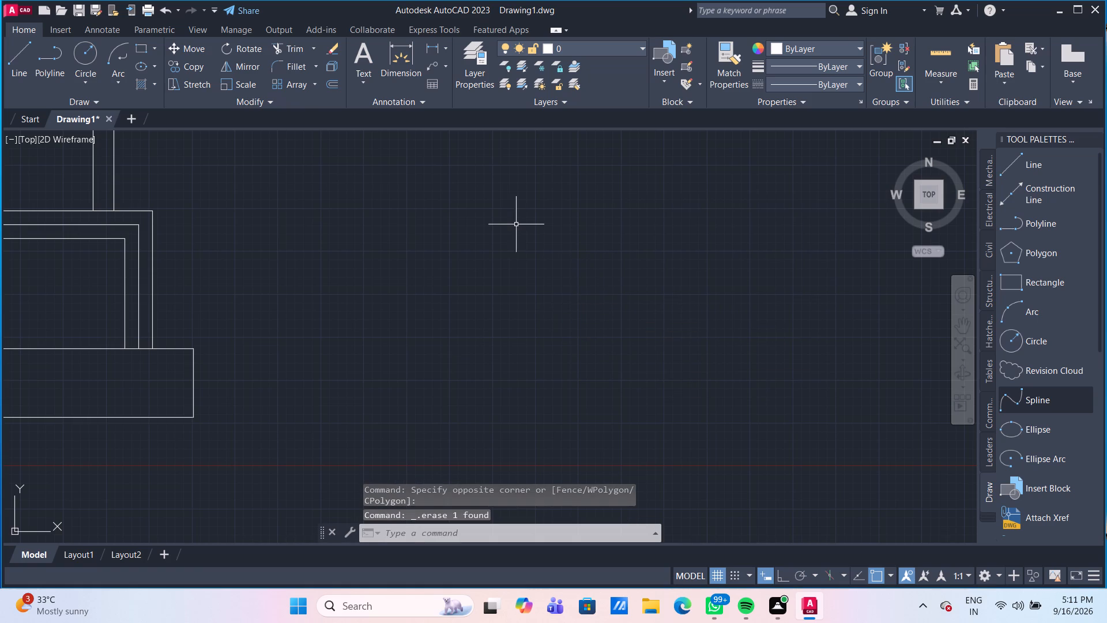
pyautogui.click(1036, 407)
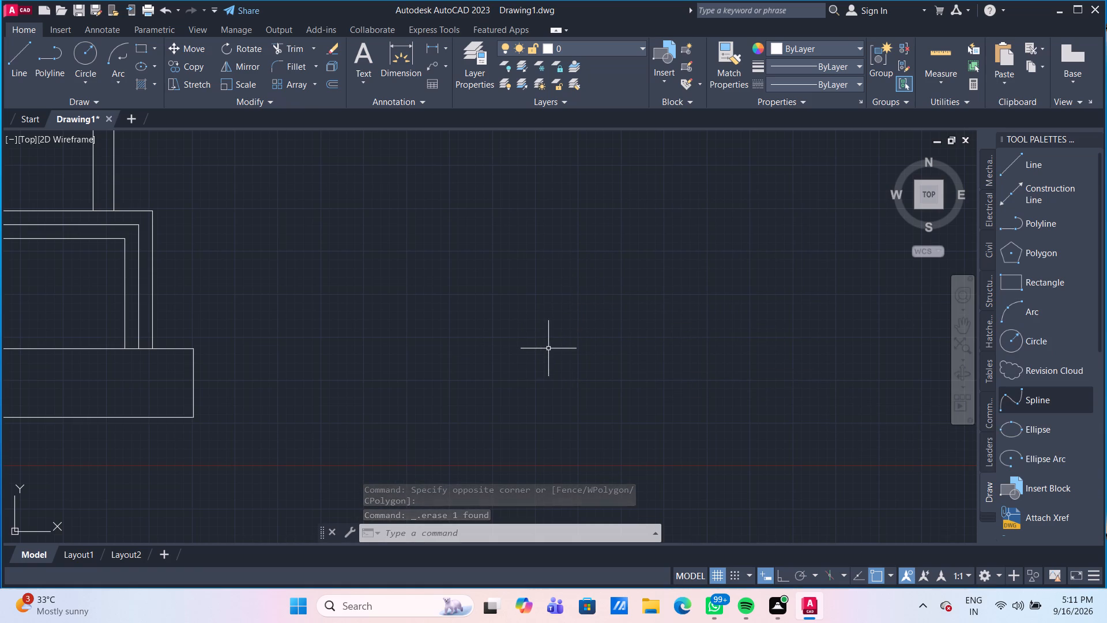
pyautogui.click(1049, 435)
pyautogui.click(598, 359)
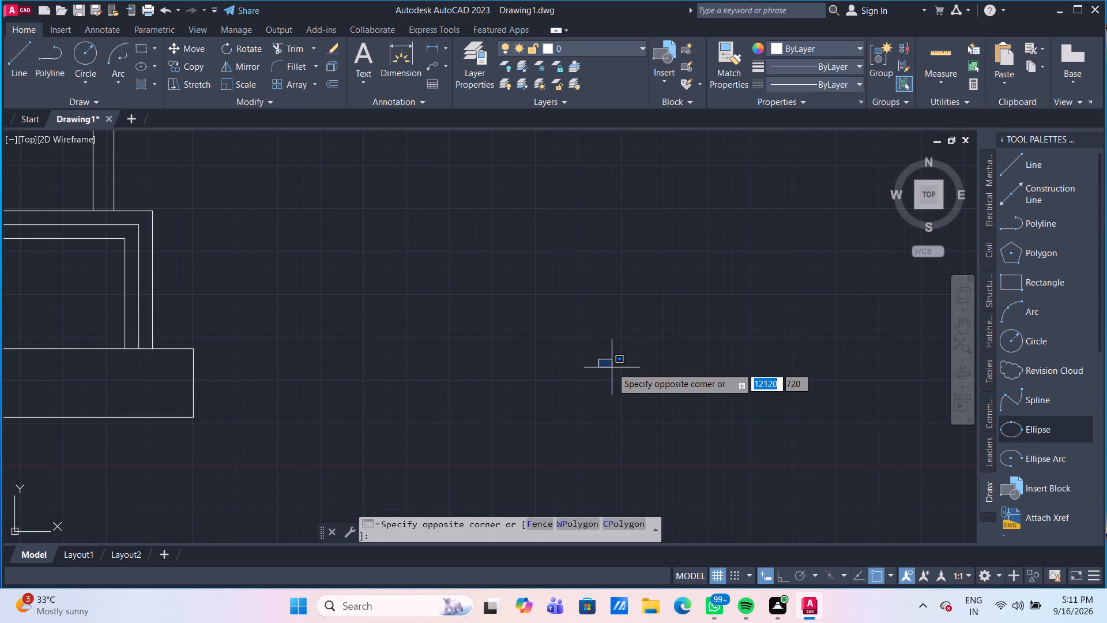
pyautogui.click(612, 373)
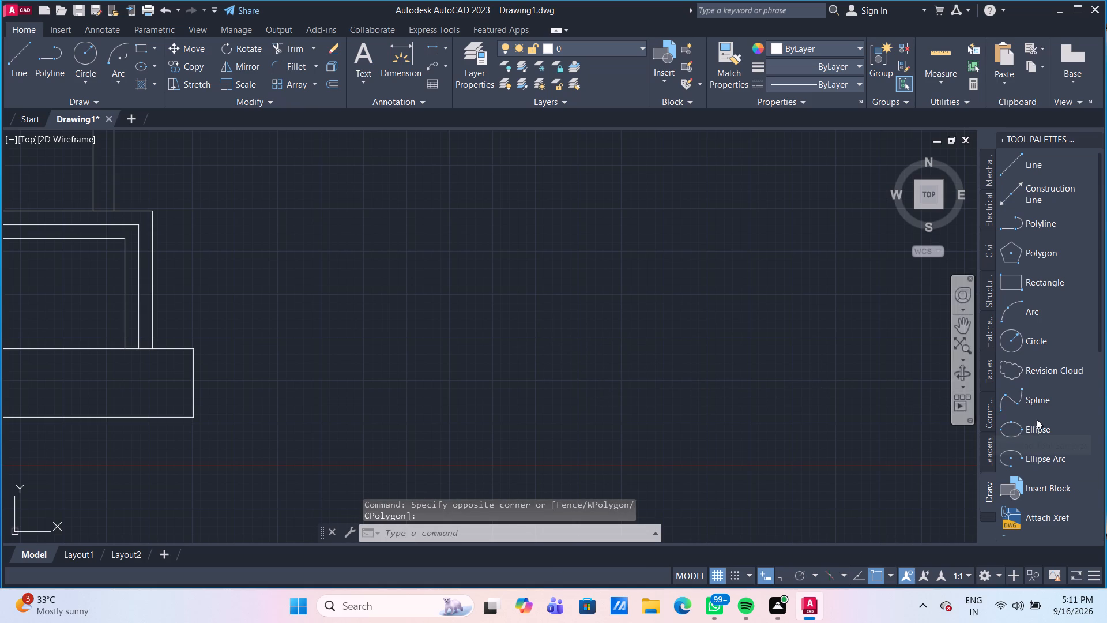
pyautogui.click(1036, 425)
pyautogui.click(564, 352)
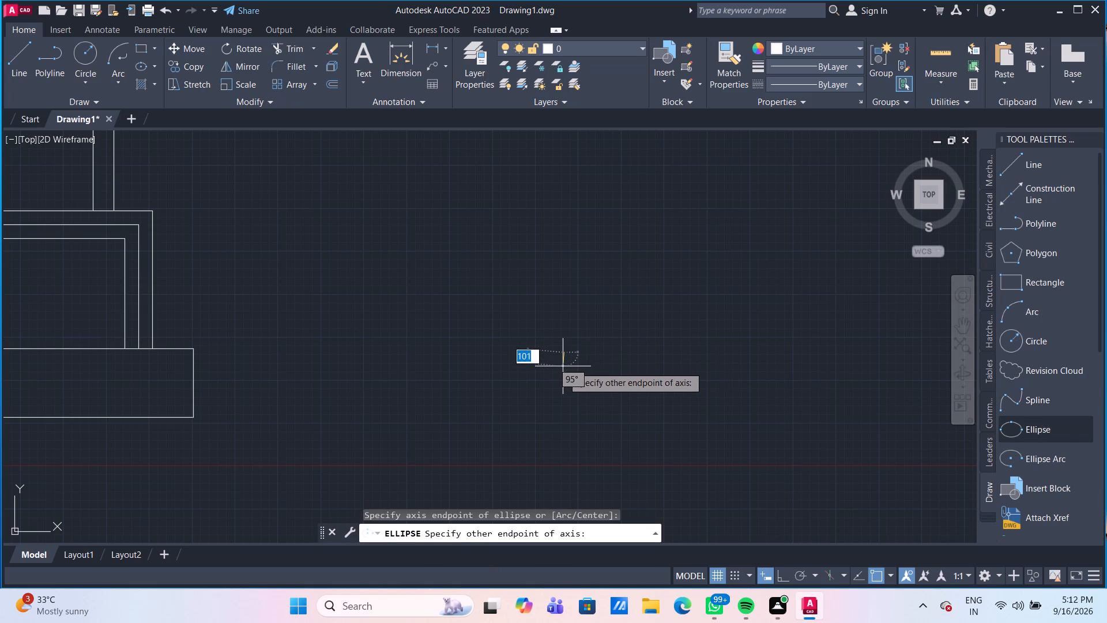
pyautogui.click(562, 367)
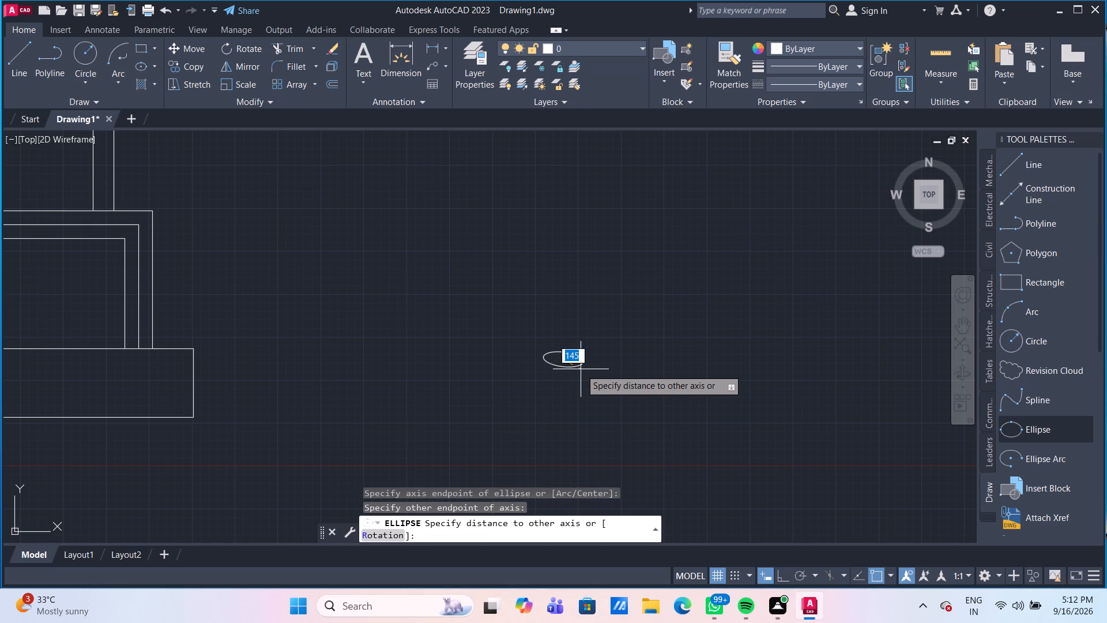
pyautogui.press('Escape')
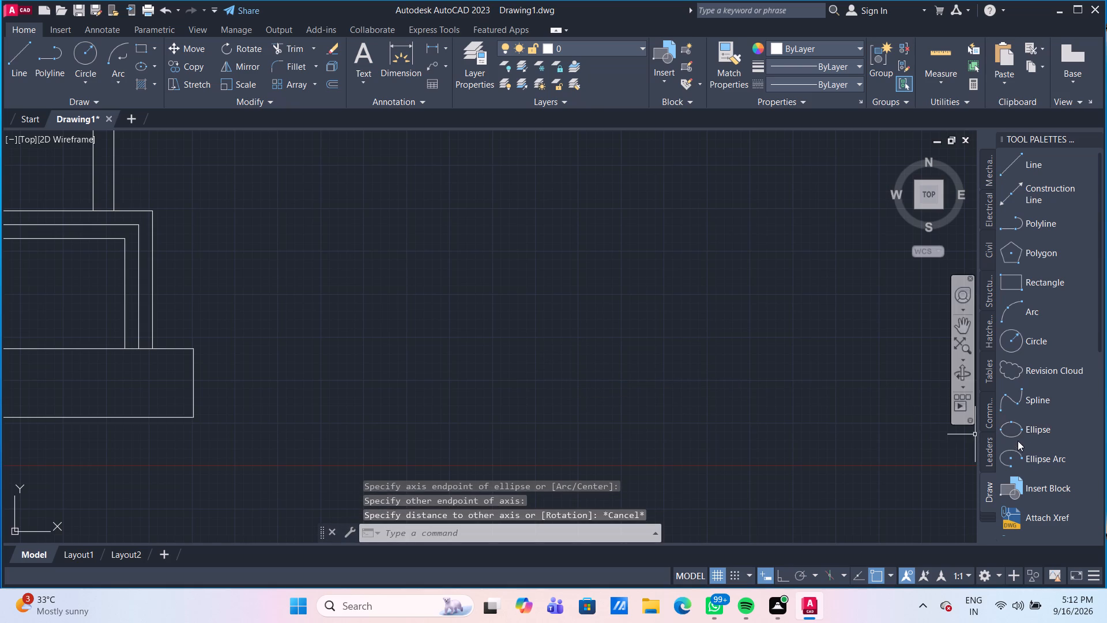
# Draw a small horizontal ellipse about 200 units high in the empty area beyond the plinth's right end.
pyautogui.click(1016, 430)
pyautogui.click(612, 343)
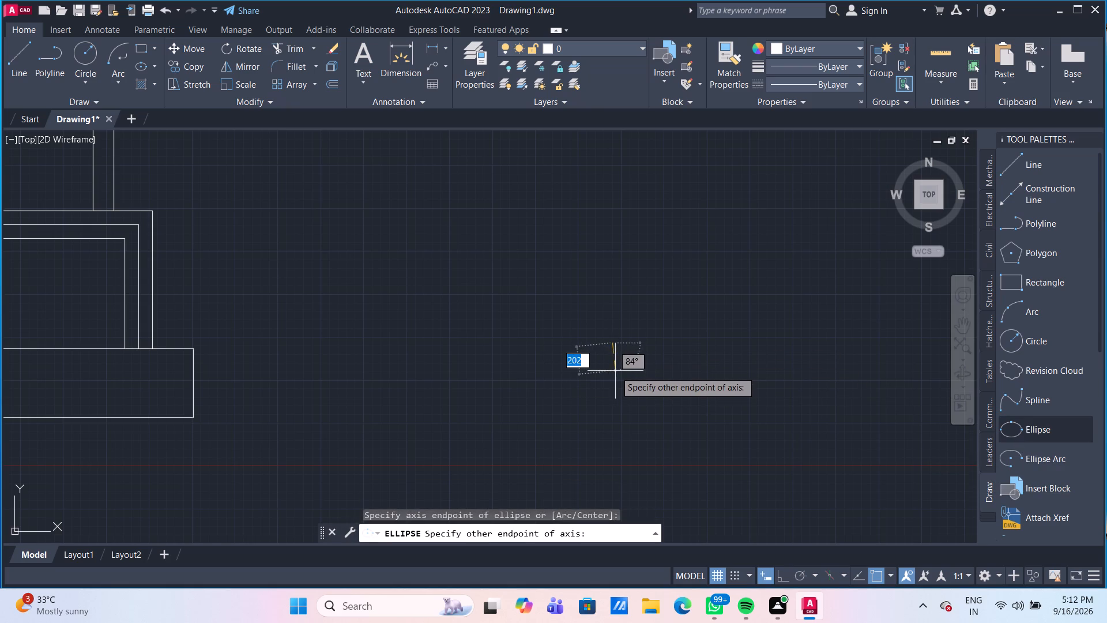
pyautogui.click(612, 371)
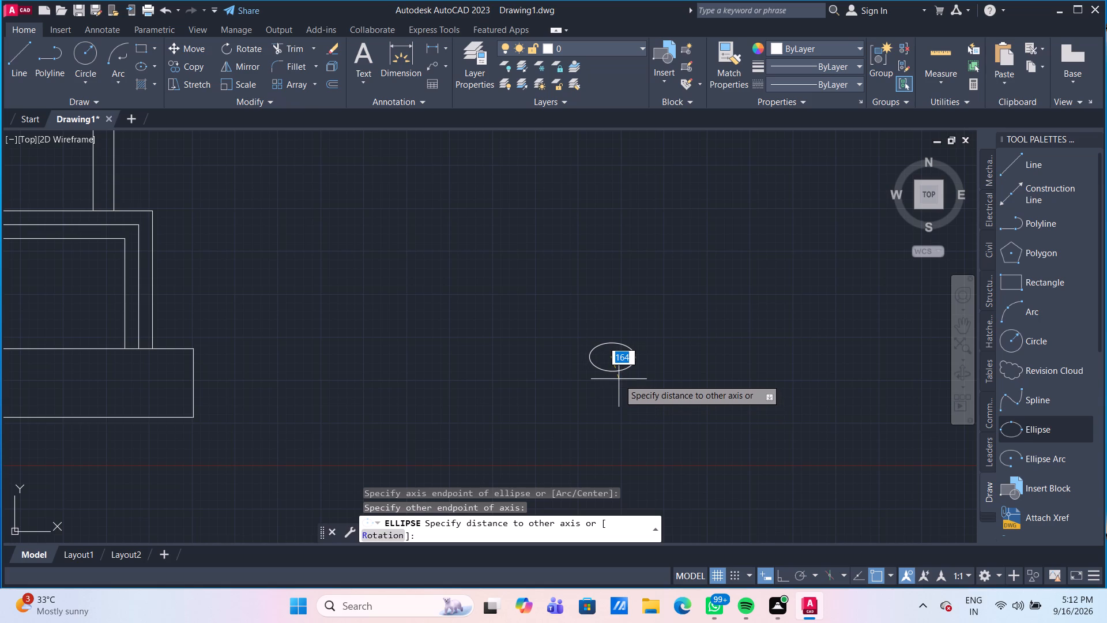
pyautogui.click(620, 380)
pyautogui.press('Escape')
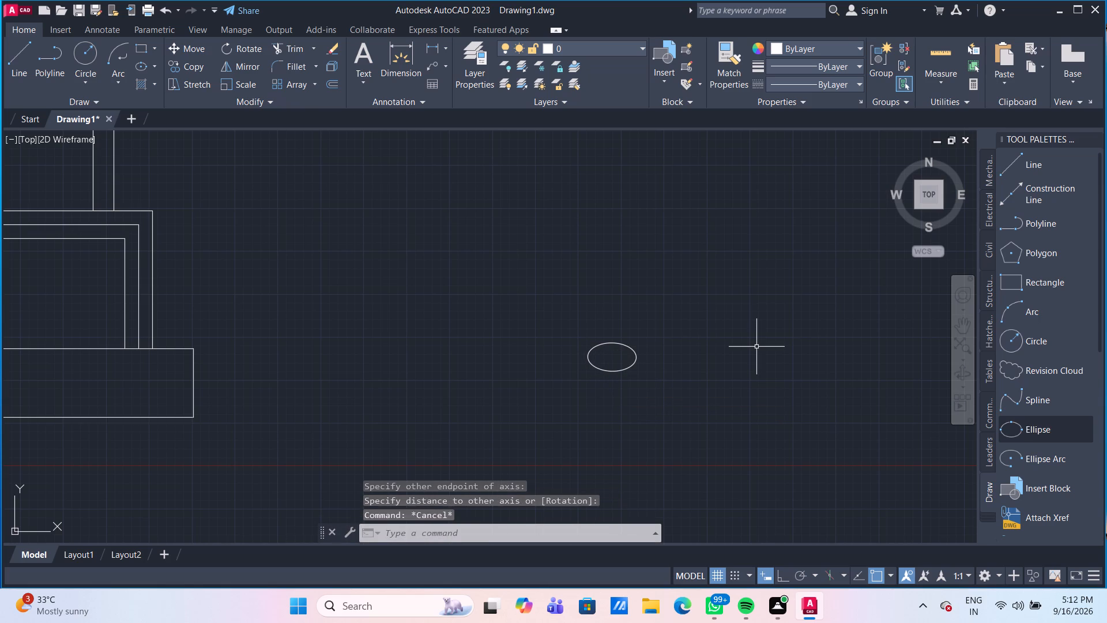
# Start a spline at the centre of the ellipse and scribble loops through its lower-left part, slightly crossing the outline.
pyautogui.scroll(2, 1048, 415)
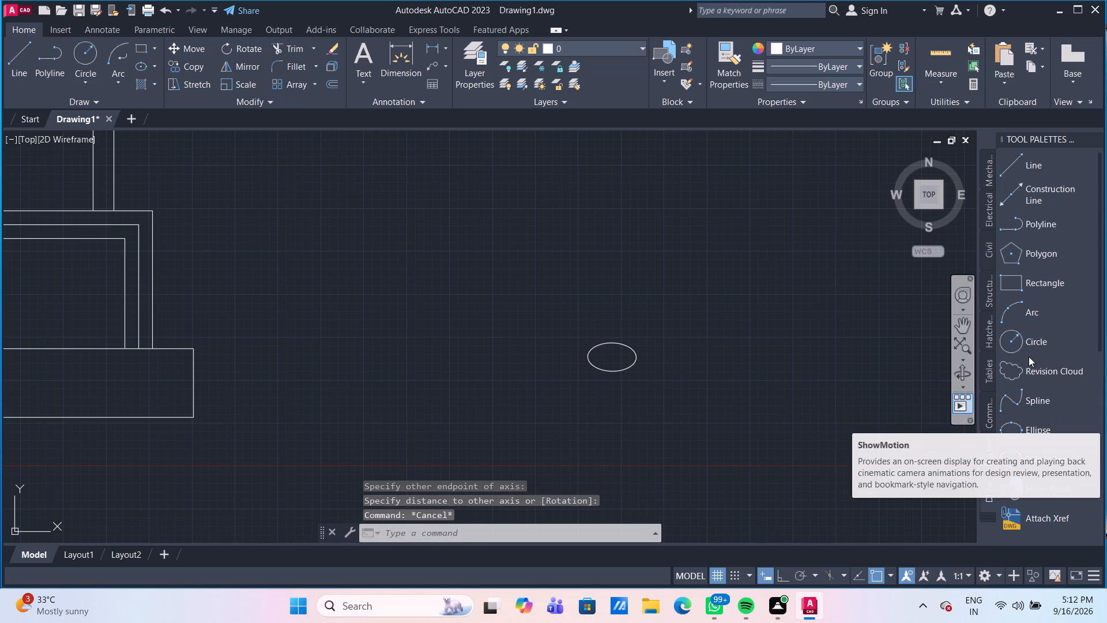
pyautogui.click(1013, 398)
pyautogui.scroll(1, 587, 416)
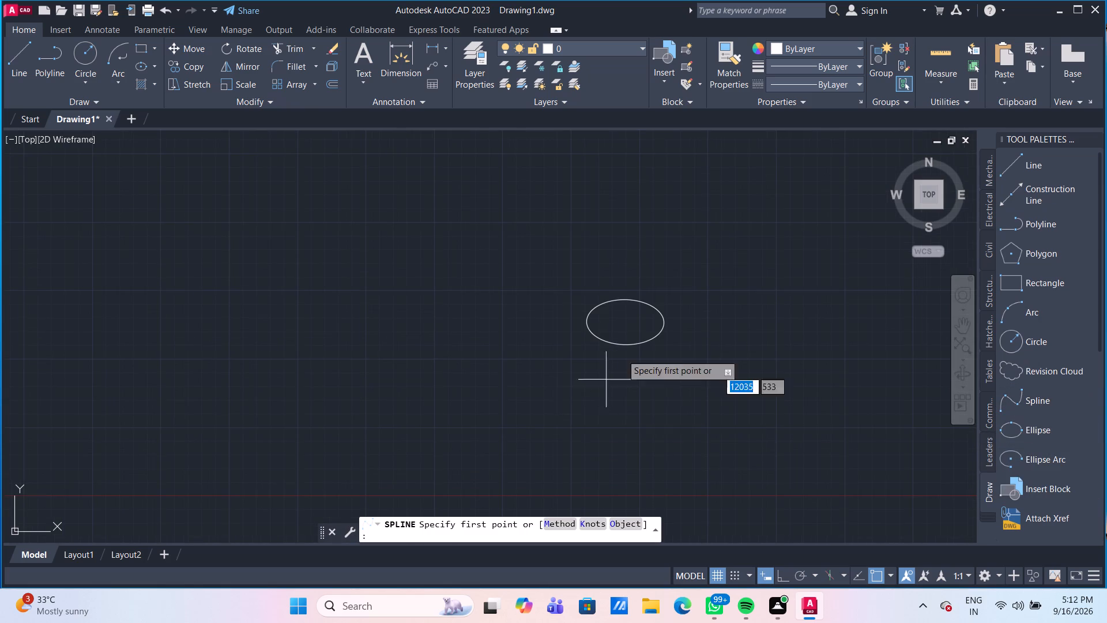
pyautogui.scroll(3, 635, 315)
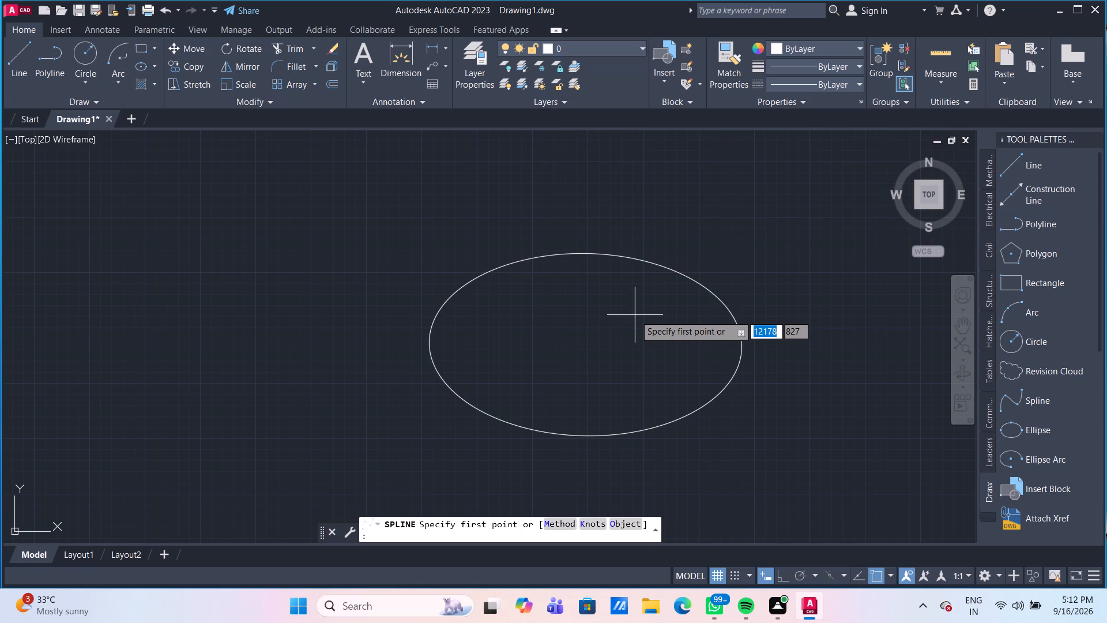
pyautogui.moveTo(586, 342); pyautogui.dragTo(585, 351)
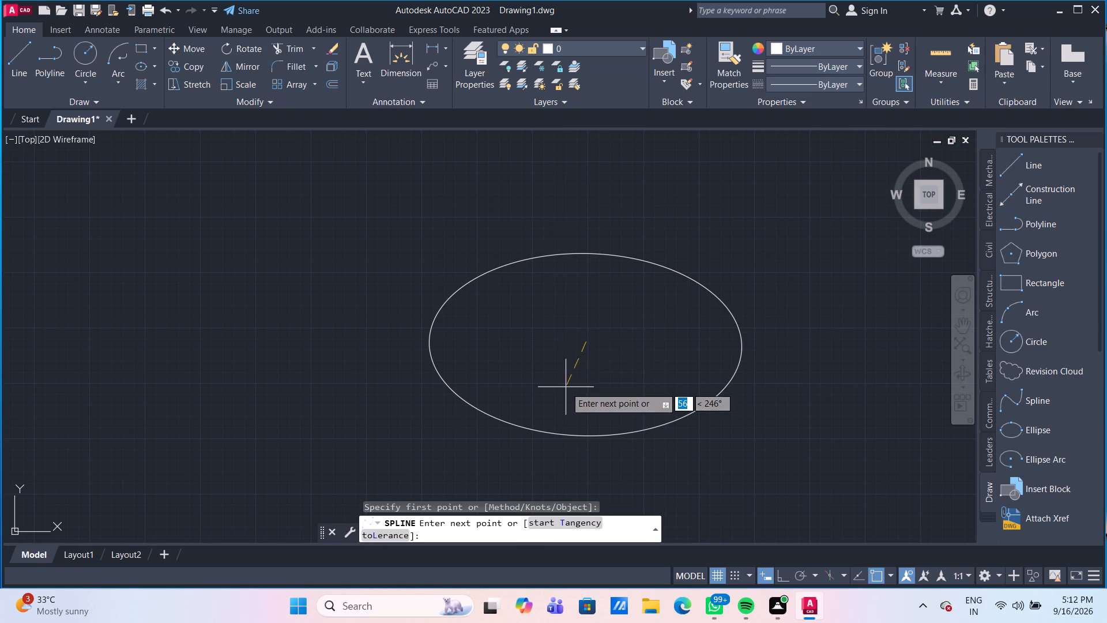
pyautogui.moveTo(593, 363); pyautogui.dragTo(591, 380)
pyautogui.click(581, 412)
pyautogui.click(568, 398)
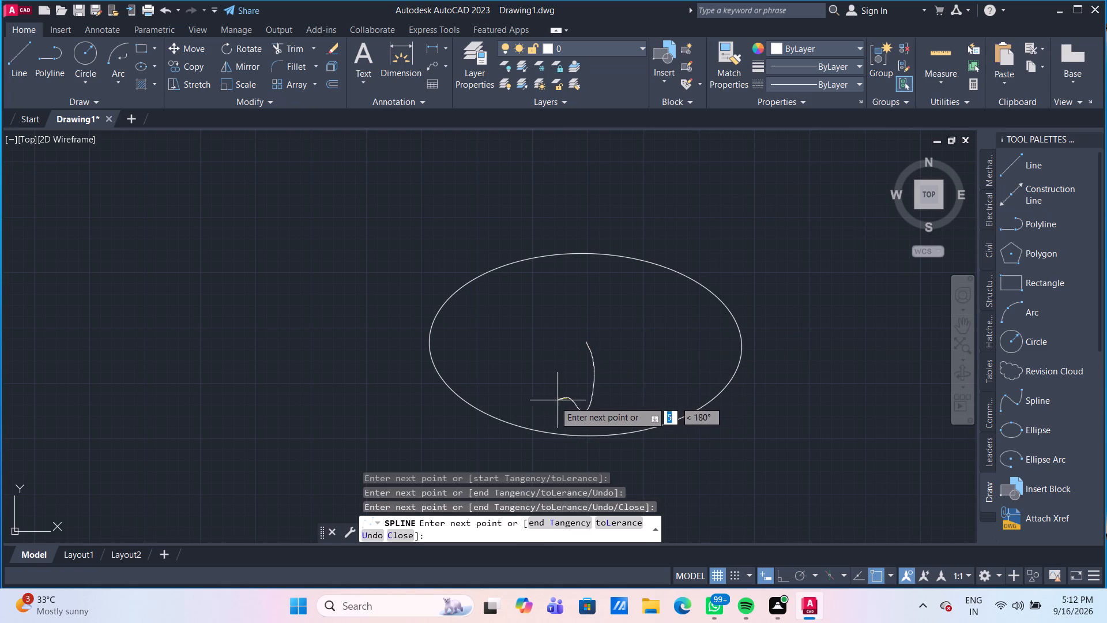
pyautogui.click(546, 404)
pyautogui.click(522, 381)
pyautogui.moveTo(421, 396); pyautogui.dragTo(486, 404)
pyautogui.click(486, 404)
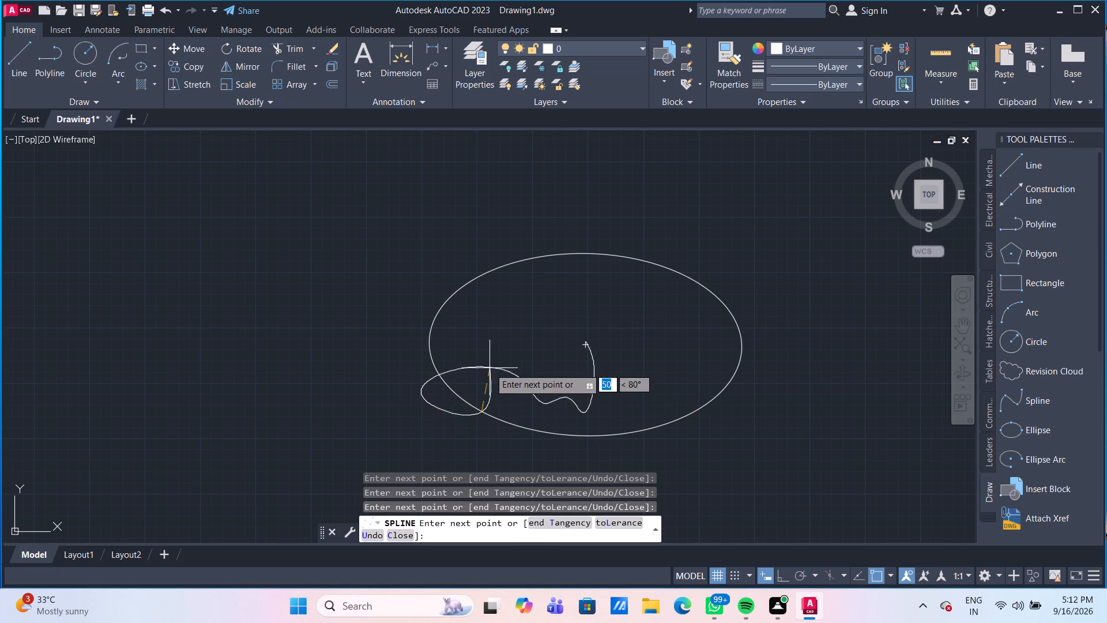
pyautogui.click(485, 362)
pyautogui.click(446, 365)
pyautogui.moveTo(464, 380); pyautogui.dragTo(477, 369)
pyautogui.click(477, 363)
pyautogui.click(514, 337)
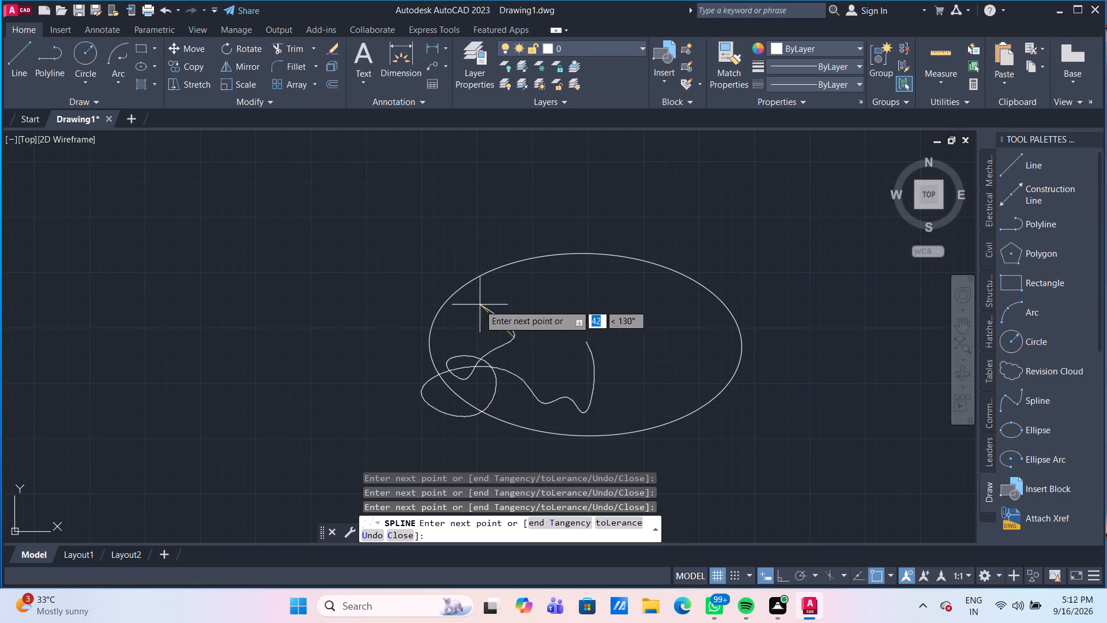
# Continue the spline with overlapping loops through the left half of the ellipse, back towards its centre.
pyautogui.click(473, 299)
pyautogui.click(446, 347)
pyautogui.click(506, 320)
pyautogui.click(524, 372)
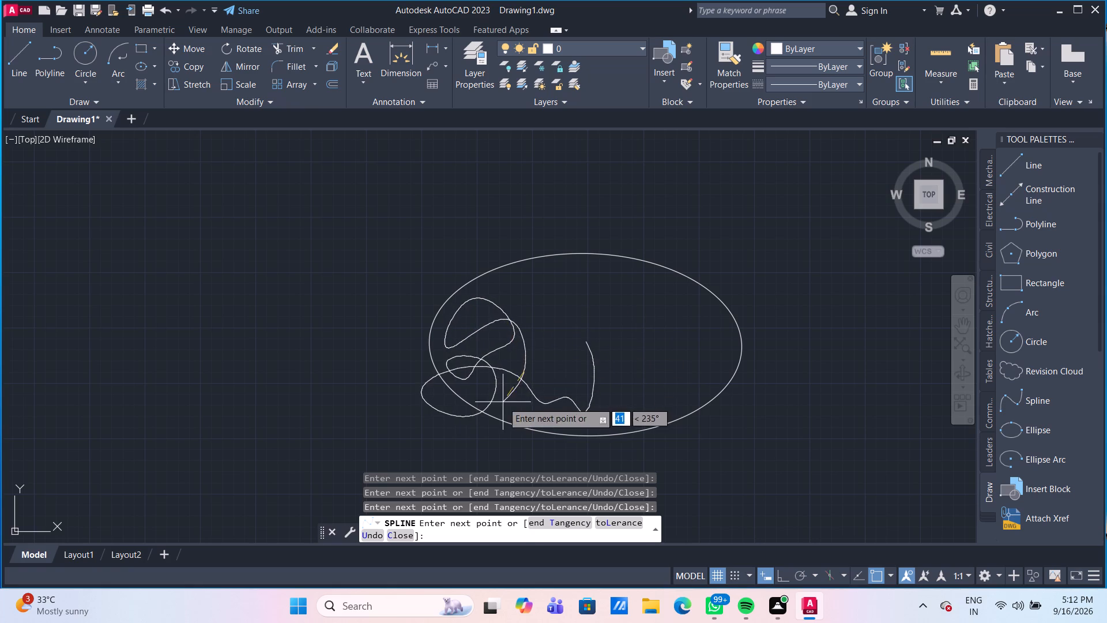
pyautogui.click(504, 394)
pyautogui.click(555, 418)
pyautogui.click(582, 386)
pyautogui.click(525, 361)
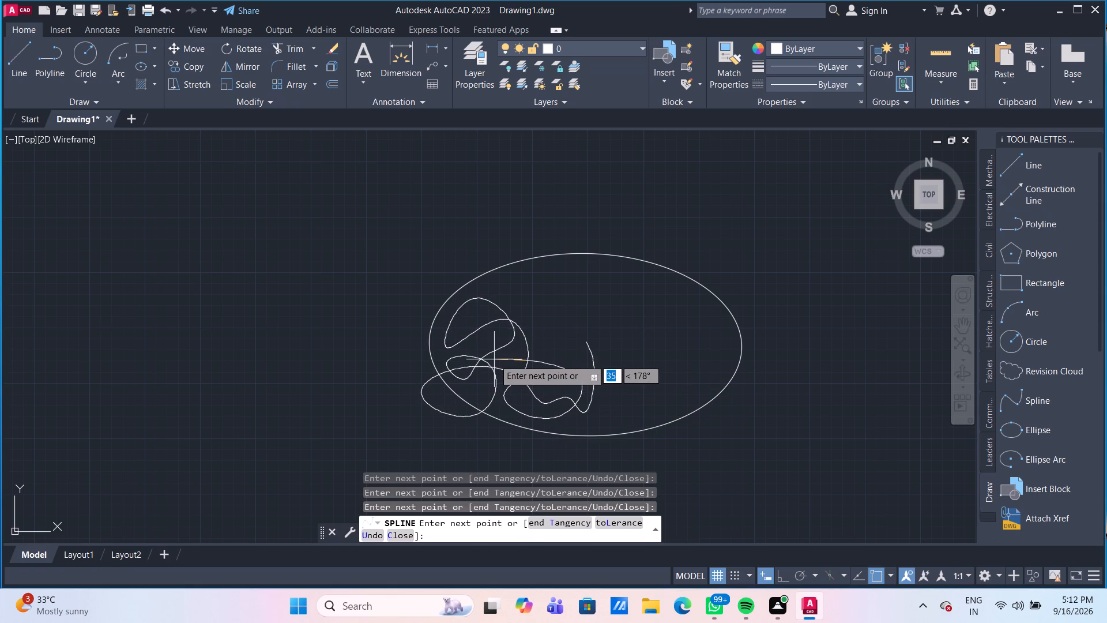
pyautogui.click(494, 359)
pyautogui.click(517, 336)
pyautogui.click(535, 388)
pyautogui.click(569, 332)
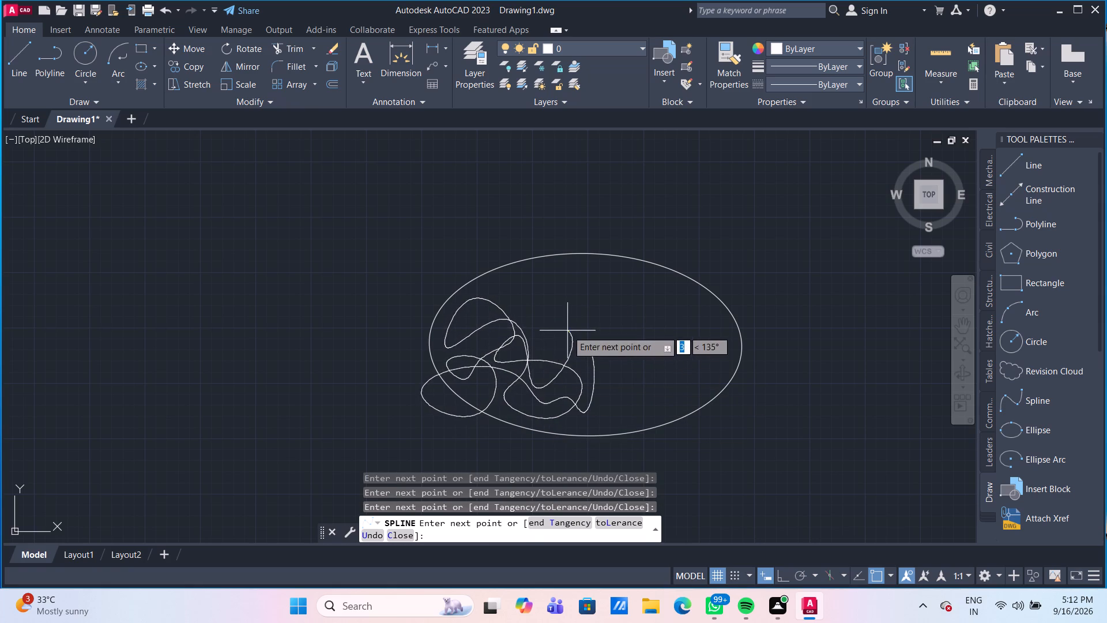
# Extend the spline scribble with loops across the ellipse's upper-left part and along its top edge.
pyautogui.click(541, 306)
pyautogui.click(462, 291)
pyautogui.moveTo(467, 344); pyautogui.dragTo(488, 331)
pyautogui.click(509, 287)
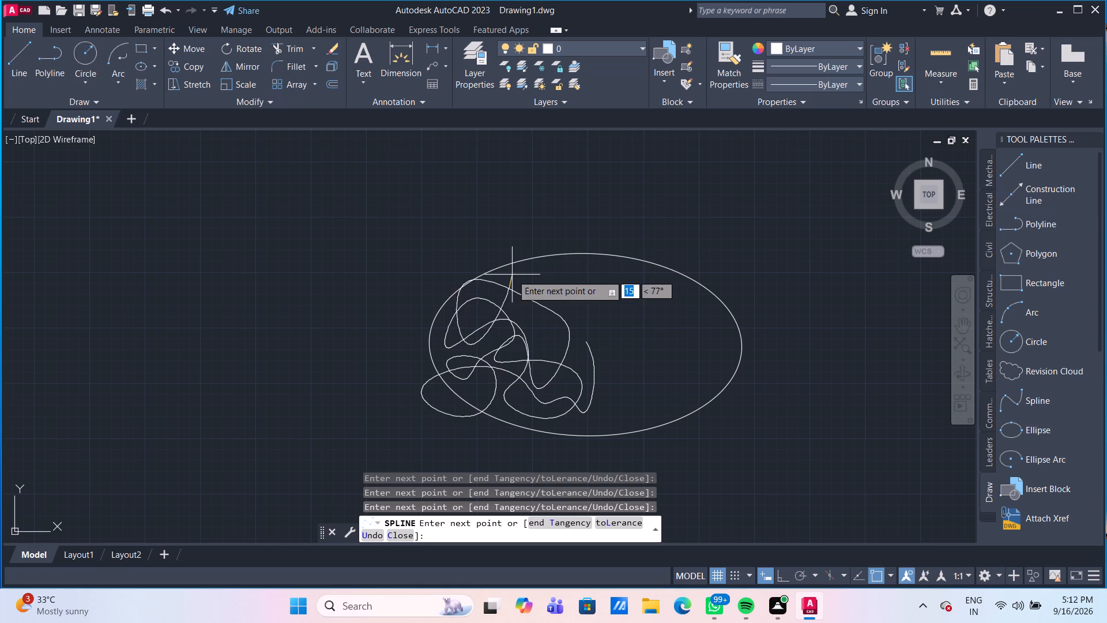
pyautogui.click(540, 257)
pyautogui.moveTo(551, 301); pyautogui.dragTo(552, 309)
pyautogui.moveTo(464, 327); pyautogui.dragTo(611, 305)
pyautogui.click(589, 284)
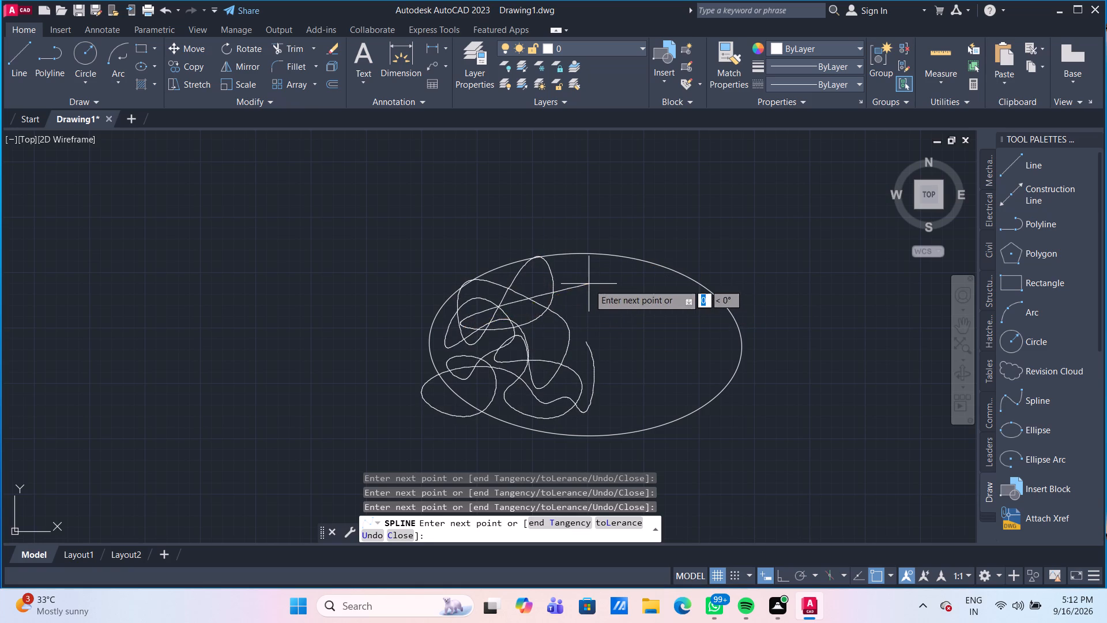
pyautogui.click(574, 255)
pyautogui.click(539, 279)
pyautogui.moveTo(603, 292); pyautogui.dragTo(599, 307)
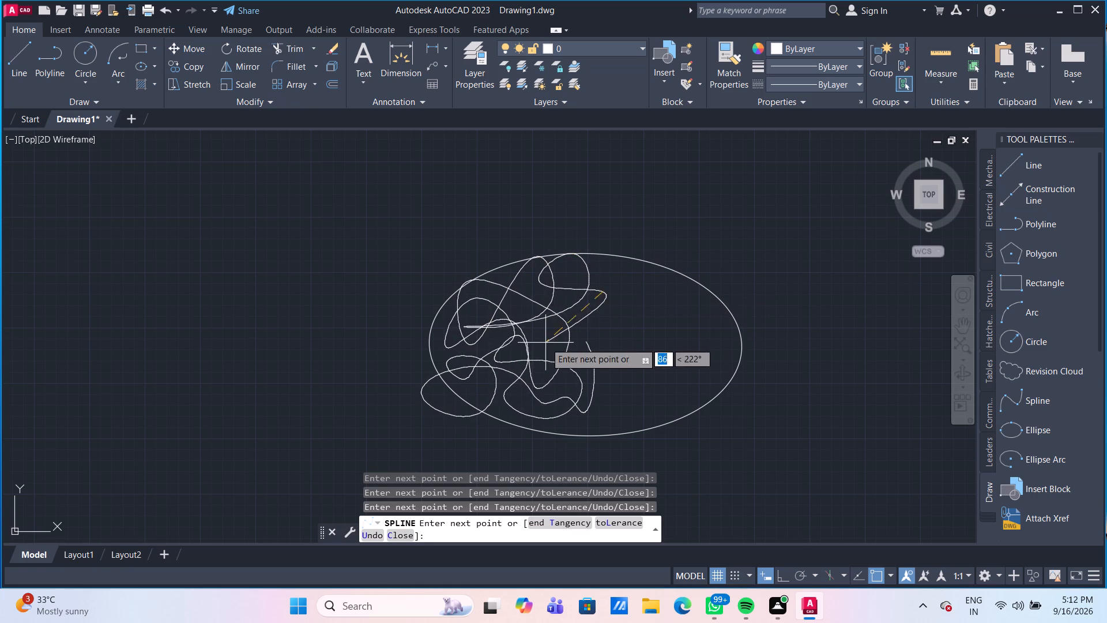
# Carry the spline through the ellipse's upper-right part, with one loop crossing the outline, and back to the centre.
pyautogui.moveTo(545, 343); pyautogui.dragTo(548, 336)
pyautogui.moveTo(683, 248); pyautogui.dragTo(636, 269)
pyautogui.moveTo(619, 267); pyautogui.dragTo(623, 280)
pyautogui.click(646, 323)
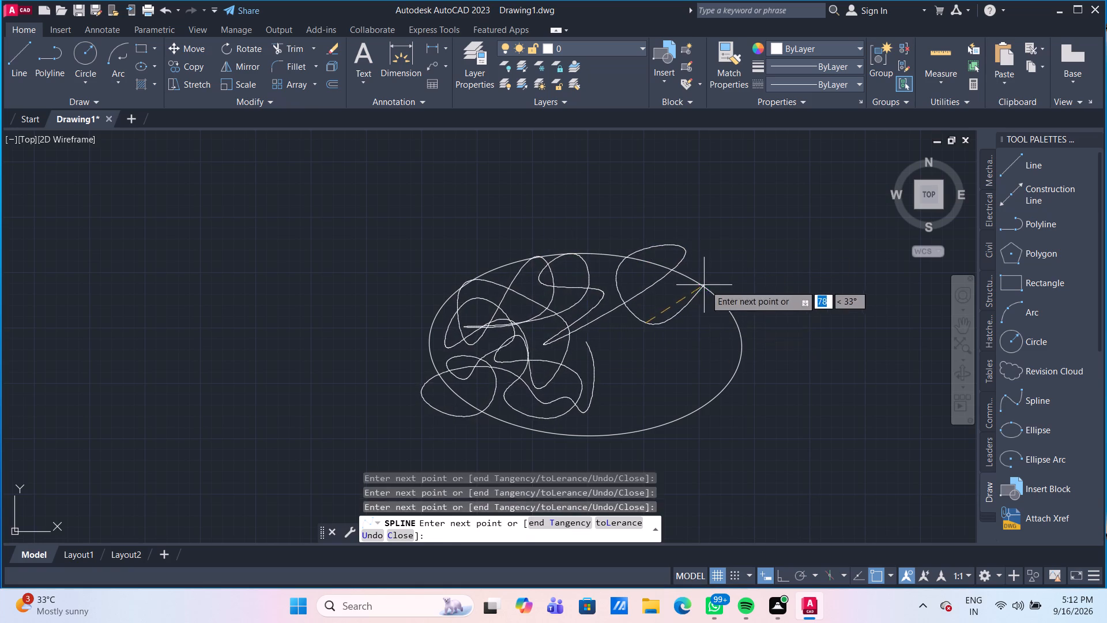
pyautogui.moveTo(710, 288); pyautogui.dragTo(718, 306)
pyautogui.moveTo(735, 353); pyautogui.dragTo(727, 355)
pyautogui.click(719, 333)
pyautogui.moveTo(681, 271); pyautogui.dragTo(670, 283)
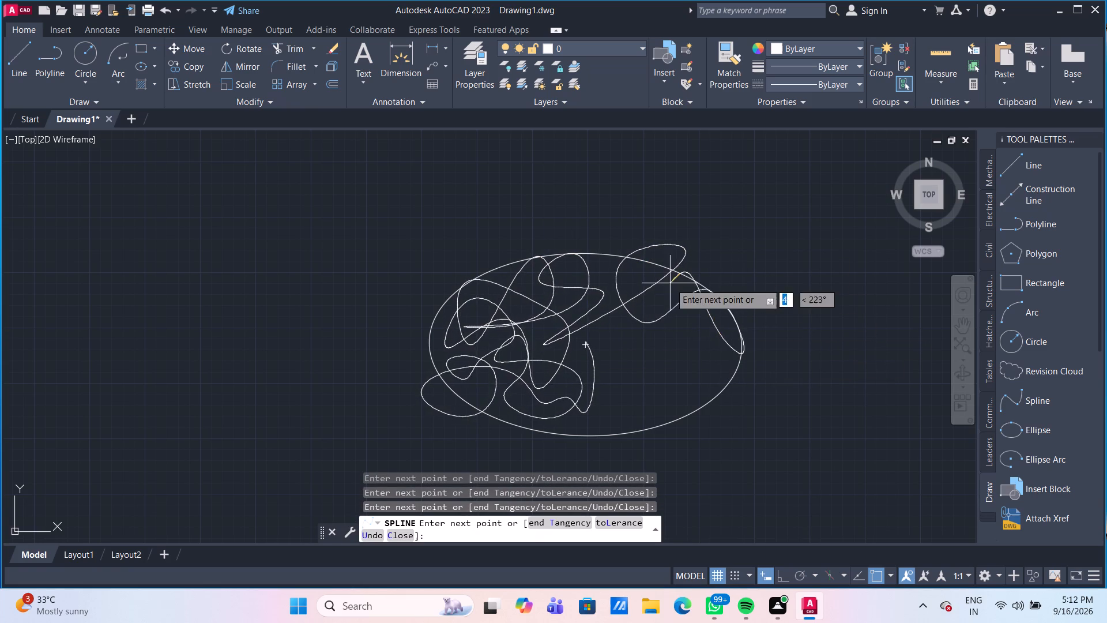
pyautogui.moveTo(670, 283); pyautogui.dragTo(670, 285)
pyautogui.click(662, 333)
pyautogui.click(716, 339)
pyautogui.click(662, 326)
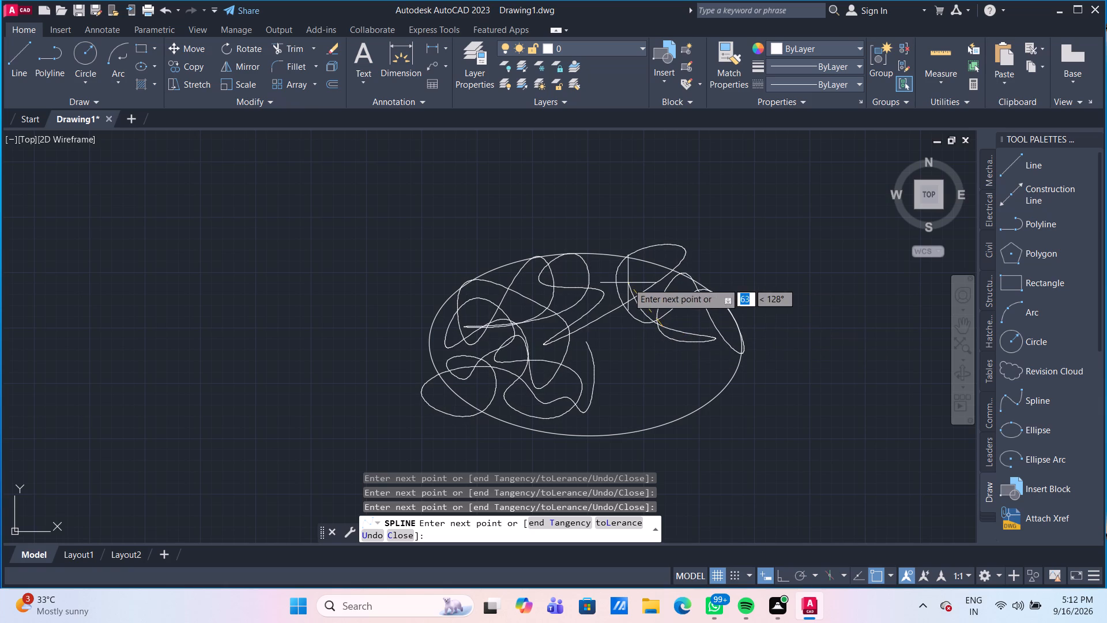
pyautogui.click(628, 283)
pyautogui.click(597, 354)
pyautogui.click(584, 336)
pyautogui.click(637, 357)
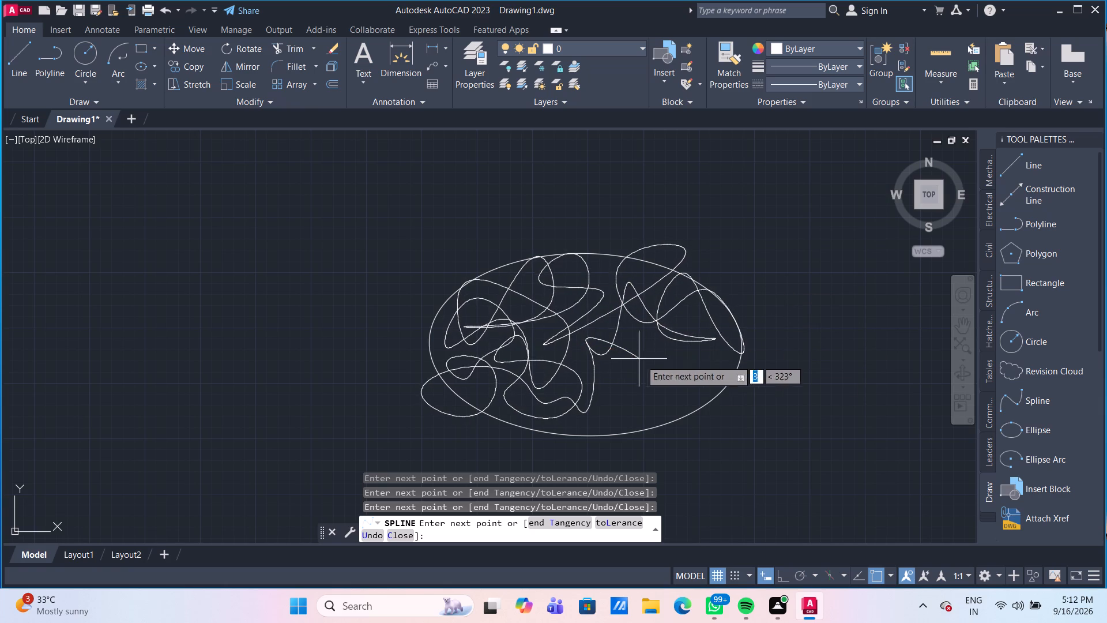
# Fill the ellipse's lower-right part with further overlapping loops of the spline.
pyautogui.click(716, 377)
pyautogui.moveTo(683, 339); pyautogui.dragTo(677, 344)
pyautogui.moveTo(617, 354); pyautogui.dragTo(616, 373)
pyautogui.click(605, 396)
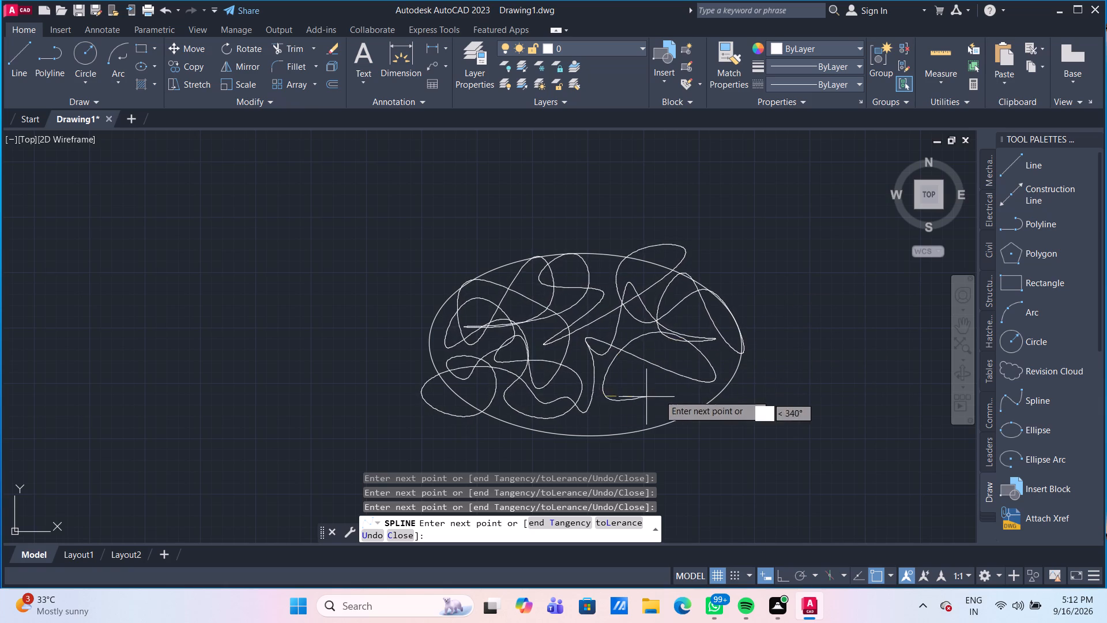
pyautogui.moveTo(665, 393); pyautogui.dragTo(636, 377)
pyautogui.click(603, 372)
pyautogui.click(618, 415)
pyautogui.click(545, 371)
pyautogui.moveTo(616, 328); pyautogui.dragTo(620, 343)
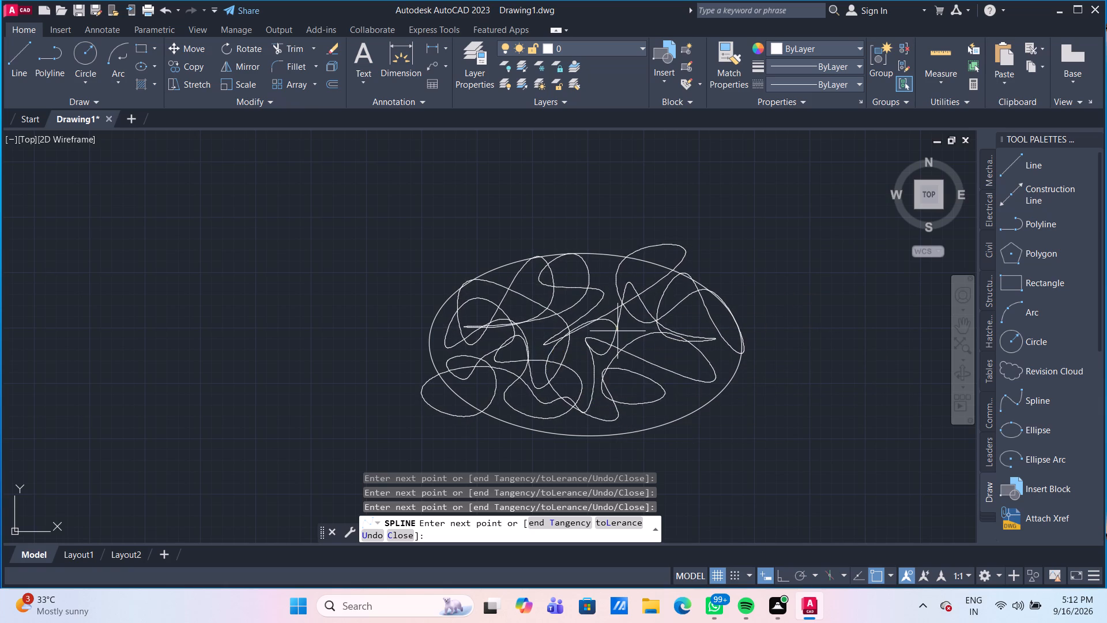
pyautogui.moveTo(620, 343); pyautogui.dragTo(624, 381)
pyautogui.moveTo(626, 386); pyautogui.dragTo(634, 398)
pyautogui.click(653, 423)
pyautogui.click(690, 411)
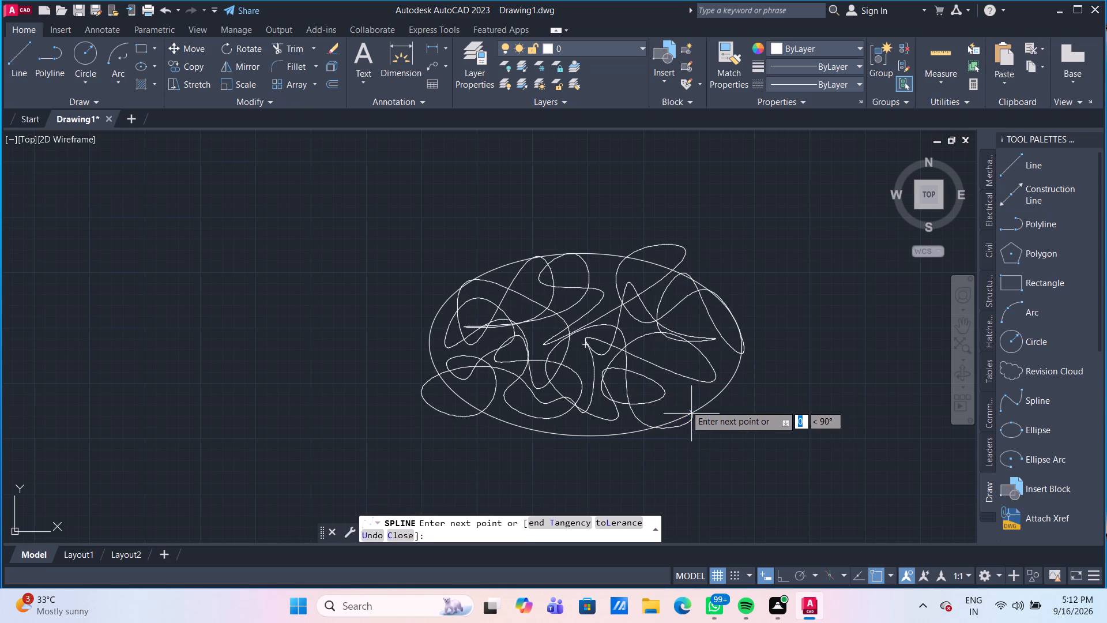
pyautogui.moveTo(650, 359); pyautogui.dragTo(649, 371)
pyautogui.moveTo(645, 414); pyautogui.dragTo(602, 396)
# Add long spline sweeps across the middle of the ellipse and run the curve down its right edge.
pyautogui.moveTo(484, 345); pyautogui.dragTo(516, 341)
pyautogui.click(630, 333)
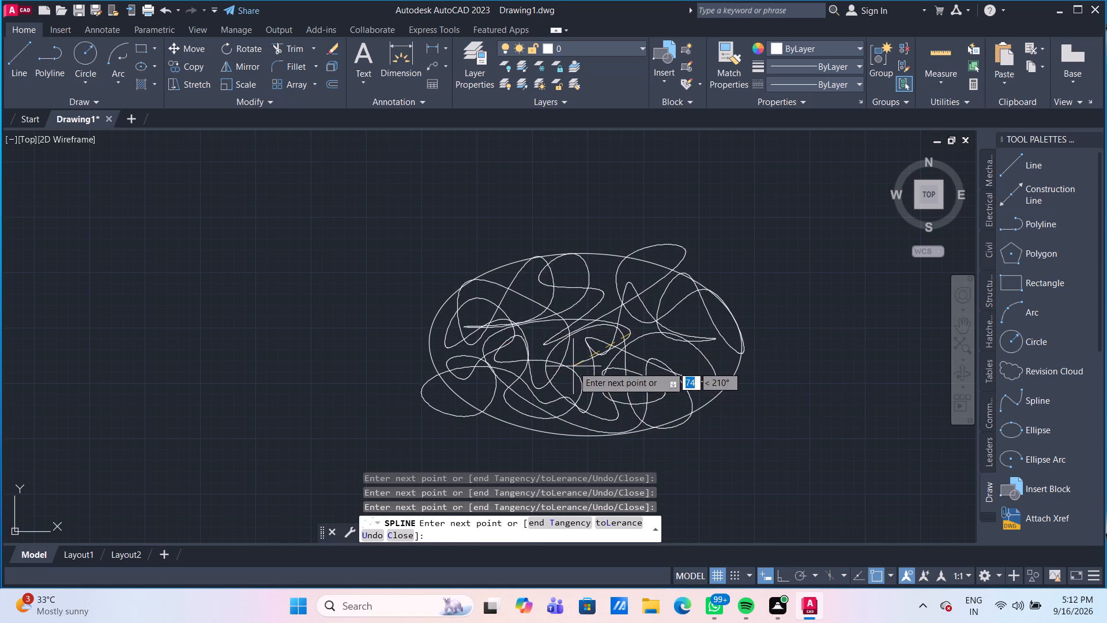
pyautogui.click(556, 378)
pyautogui.moveTo(523, 378); pyautogui.dragTo(668, 294)
pyautogui.click(496, 311)
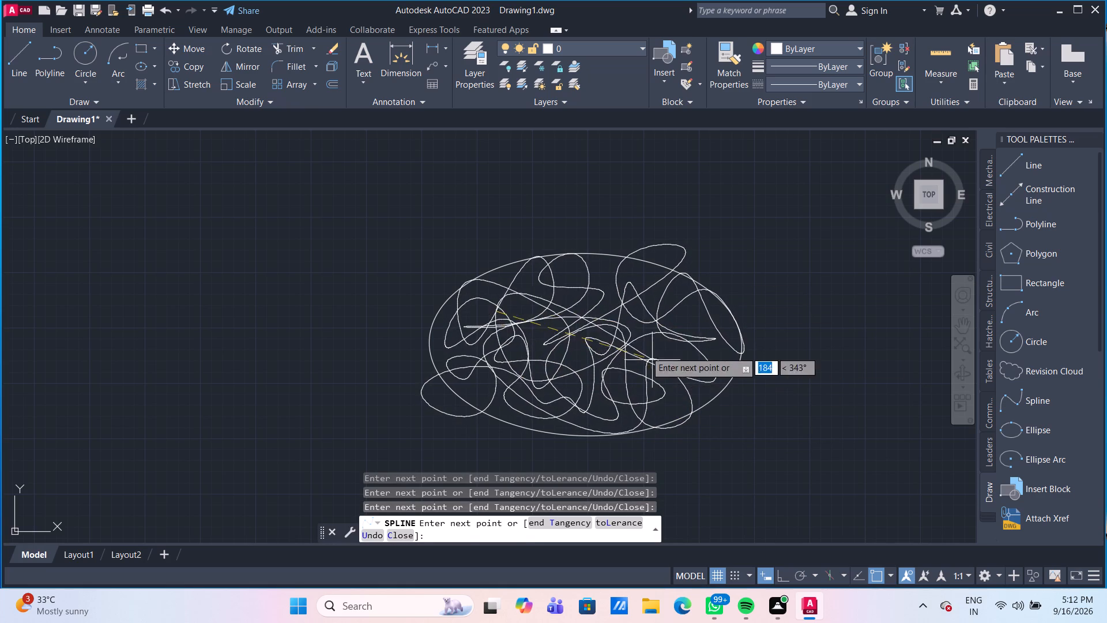
pyautogui.click(551, 326)
pyautogui.moveTo(605, 399); pyautogui.dragTo(606, 378)
pyautogui.moveTo(637, 329); pyautogui.dragTo(696, 356)
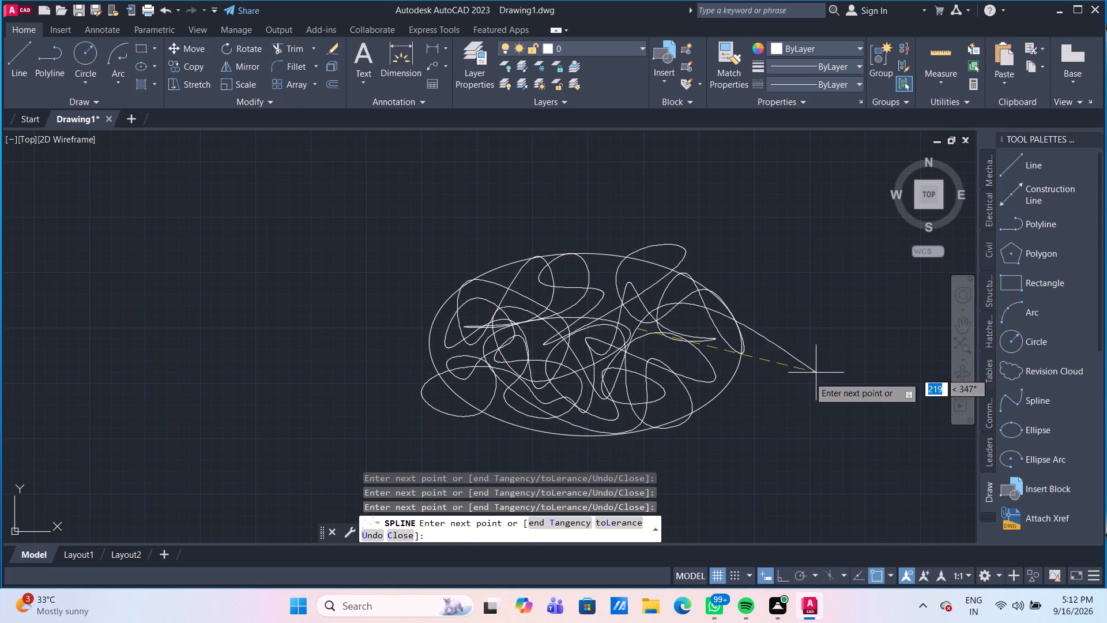
pyautogui.click(739, 383)
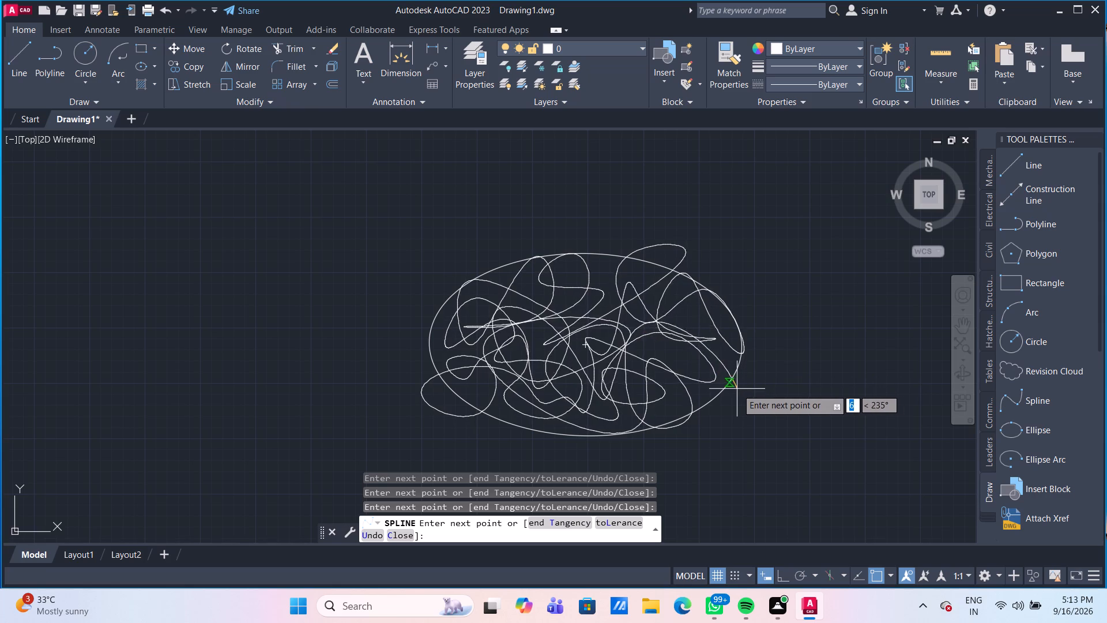
pyautogui.click(725, 396)
pyautogui.click(709, 378)
pyautogui.click(688, 404)
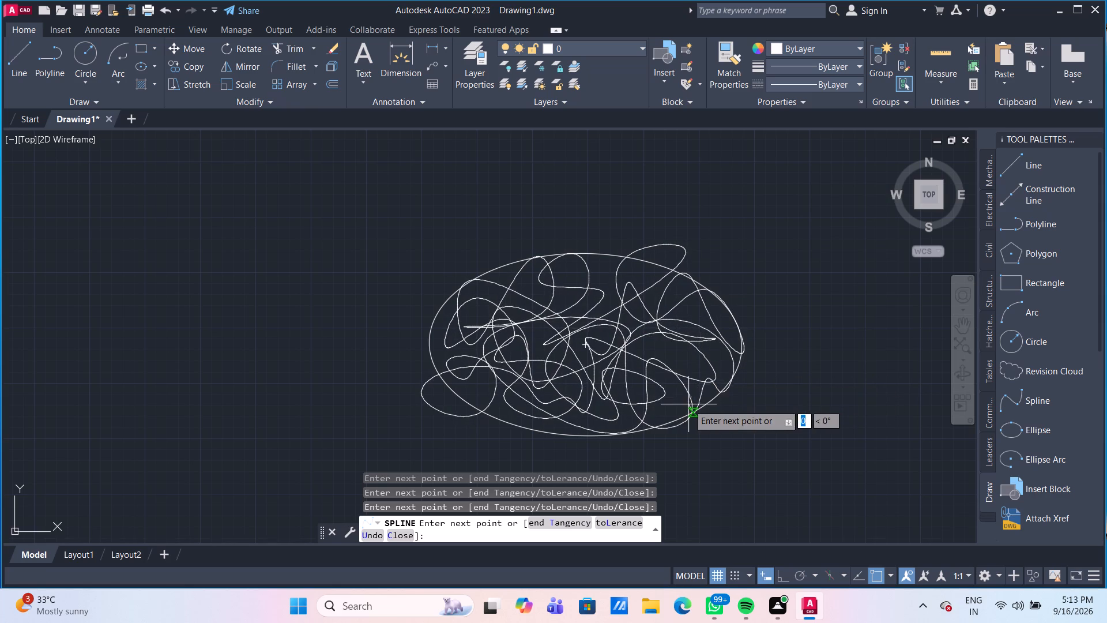
# Weave the spline back through the centre and upper-left part of the ellipse, down to its lower-left part.
pyautogui.click(645, 326)
pyautogui.moveTo(577, 393); pyautogui.dragTo(573, 377)
pyautogui.click(571, 331)
pyautogui.moveTo(598, 344); pyautogui.dragTo(602, 326)
pyautogui.click(619, 276)
pyautogui.moveTo(553, 288); pyautogui.dragTo(555, 314)
pyautogui.click(545, 295)
pyautogui.moveTo(492, 292); pyautogui.dragTo(495, 306)
pyautogui.click(488, 326)
pyautogui.moveTo(445, 329); pyautogui.dragTo(472, 364)
pyautogui.click(479, 374)
pyautogui.click(511, 388)
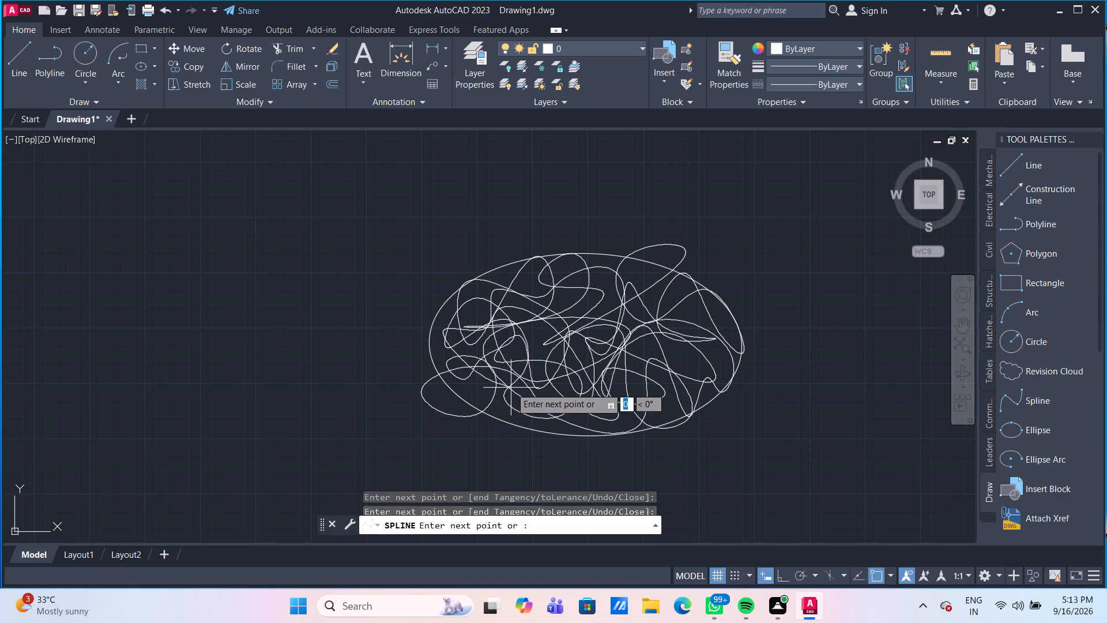
# Densify the scribble around the ellipse's left, top, right and bottom edges, and finish the spline near the centre.
pyautogui.moveTo(507, 392); pyautogui.dragTo(506, 397)
pyautogui.moveTo(445, 353); pyautogui.dragTo(443, 332)
pyautogui.moveTo(443, 311); pyautogui.dragTo(474, 320)
pyautogui.click(570, 303)
pyautogui.click(522, 287)
pyautogui.moveTo(718, 338); pyautogui.dragTo(694, 318)
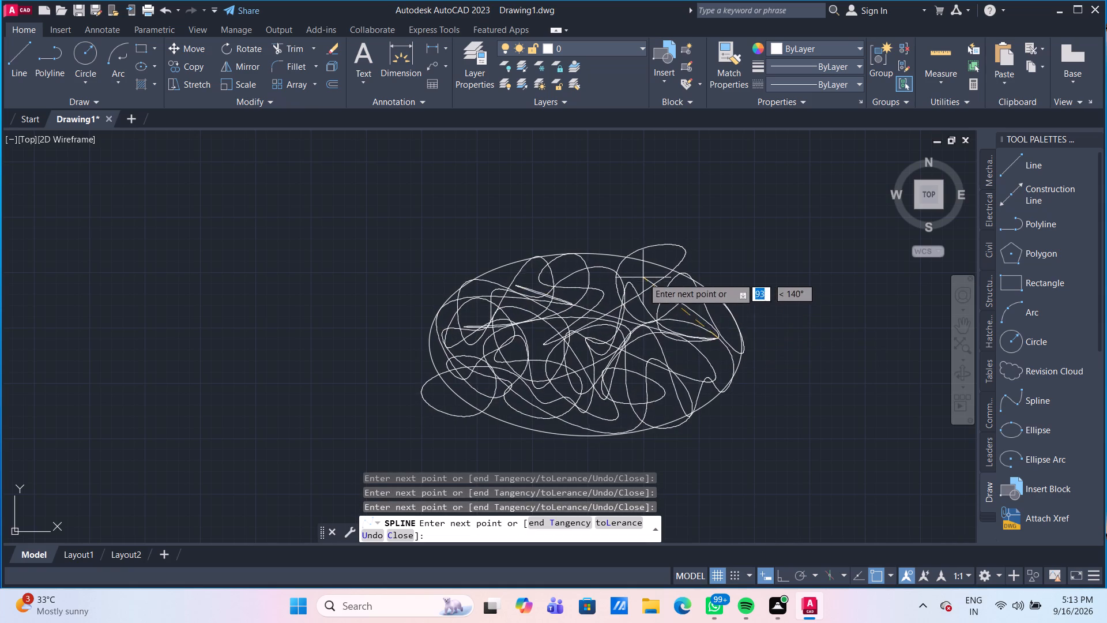
pyautogui.click(629, 268)
pyautogui.click(533, 281)
pyautogui.click(511, 275)
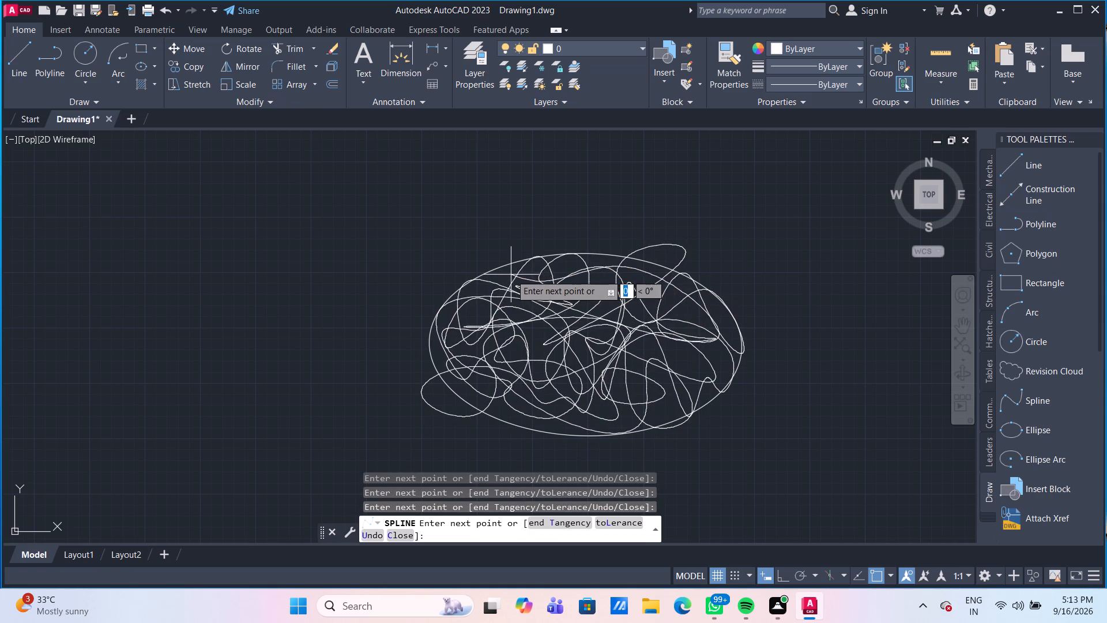
pyautogui.click(491, 262)
pyautogui.click(495, 290)
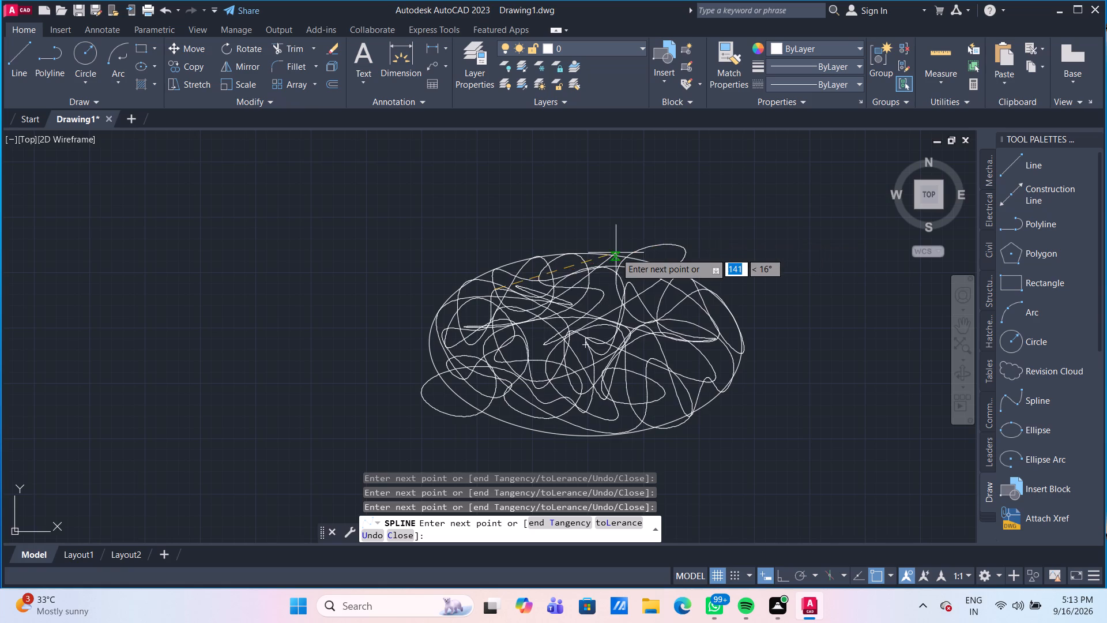
pyautogui.moveTo(603, 253); pyautogui.dragTo(613, 261)
pyautogui.click(635, 283)
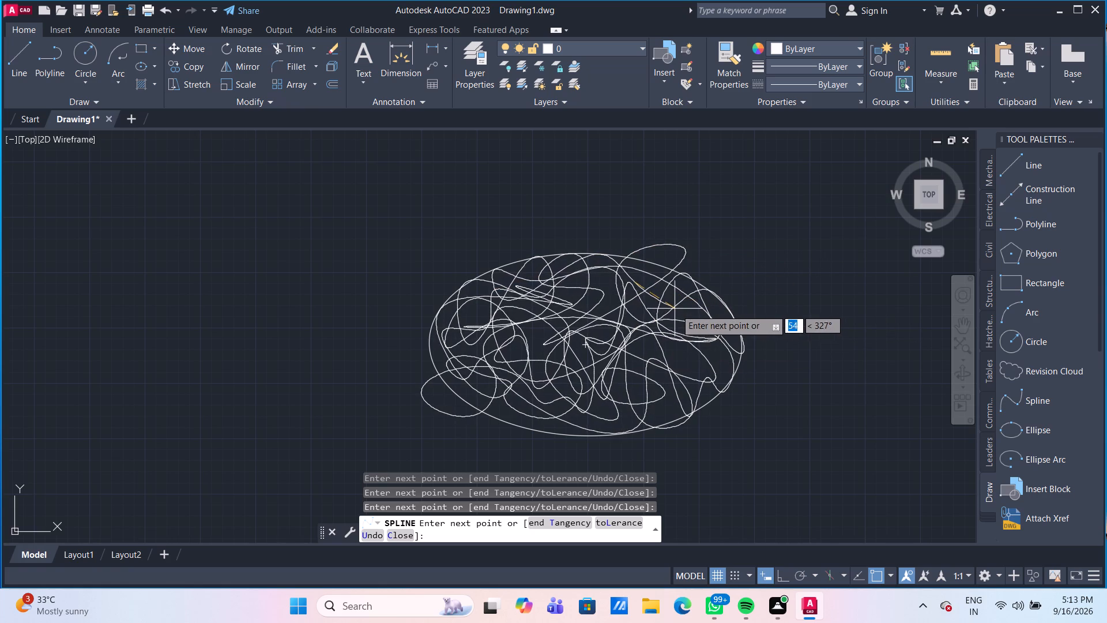
pyautogui.moveTo(679, 309); pyautogui.dragTo(687, 314)
pyautogui.click(724, 323)
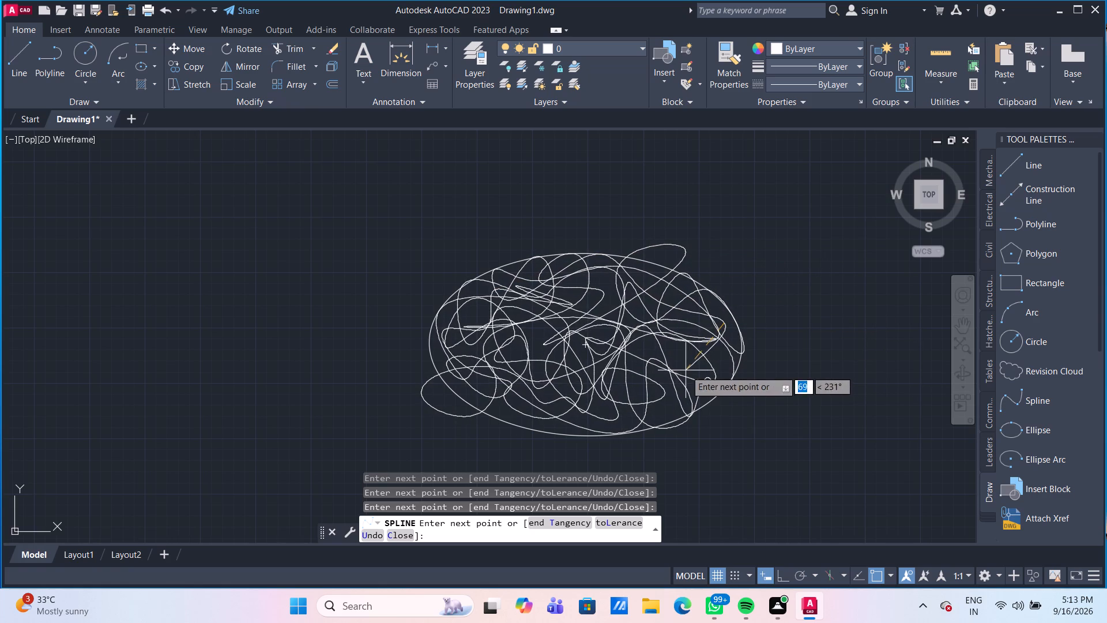
pyautogui.click(686, 370)
pyautogui.click(664, 418)
pyautogui.click(610, 423)
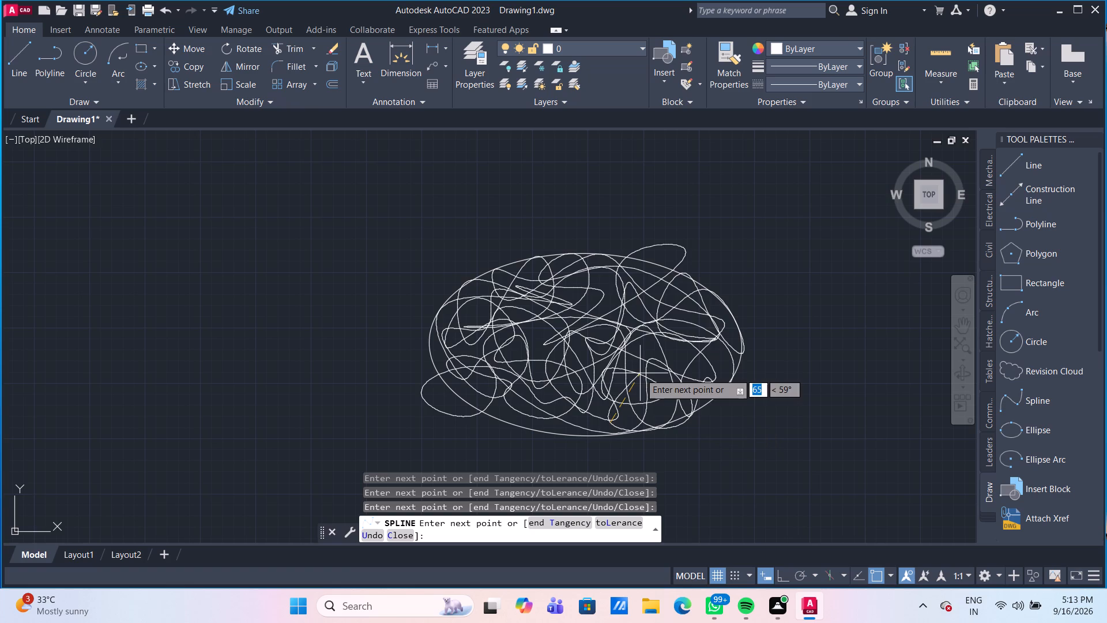
pyautogui.click(572, 362)
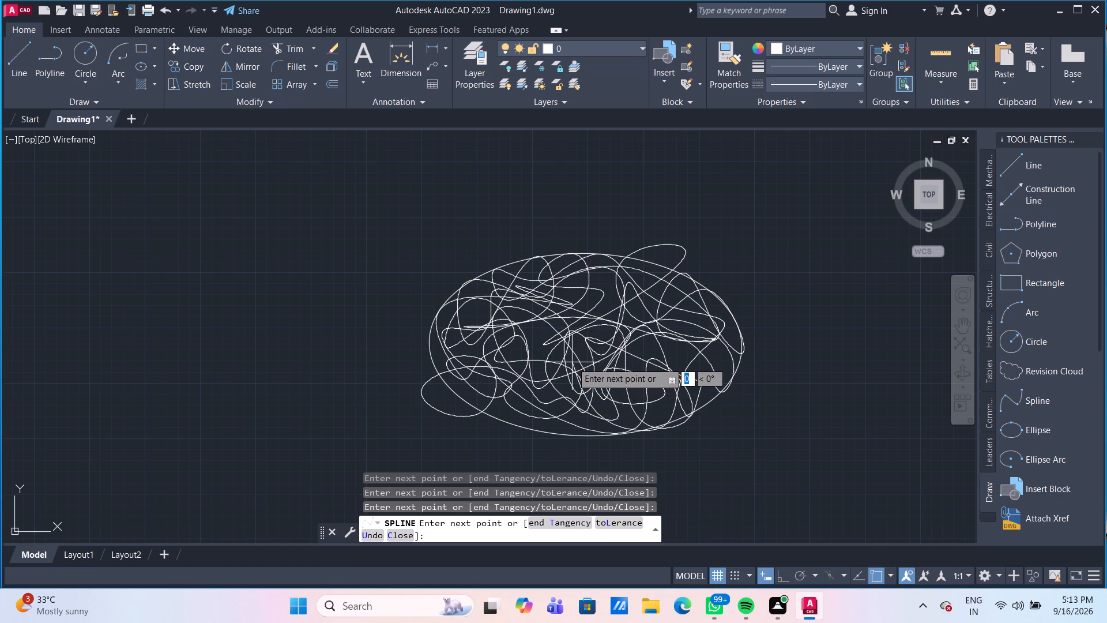
pyautogui.press('Return')
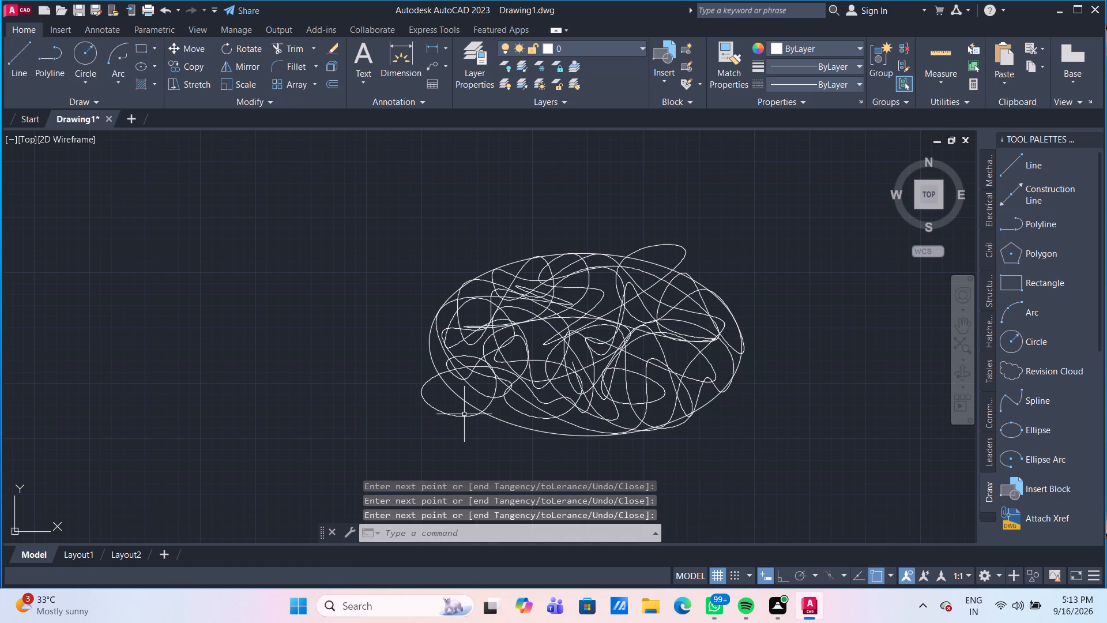
# Trim the two spline loops that stick out beyond the ellipse at its lower left and upper right.
pyautogui.write('TR')
pyautogui.press('Return')
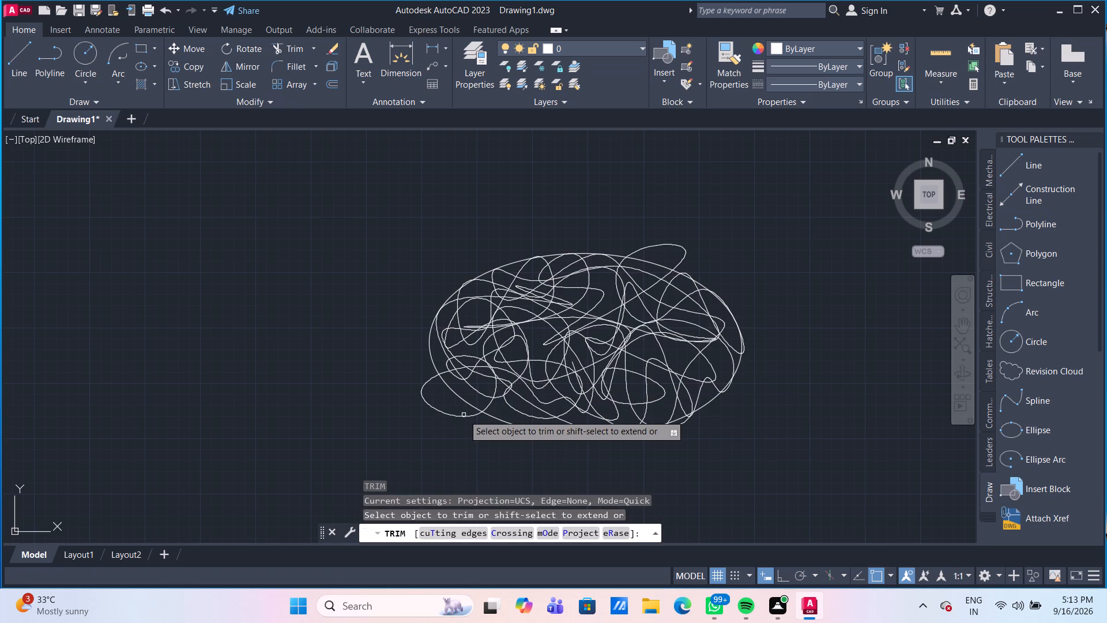
pyautogui.click(465, 418)
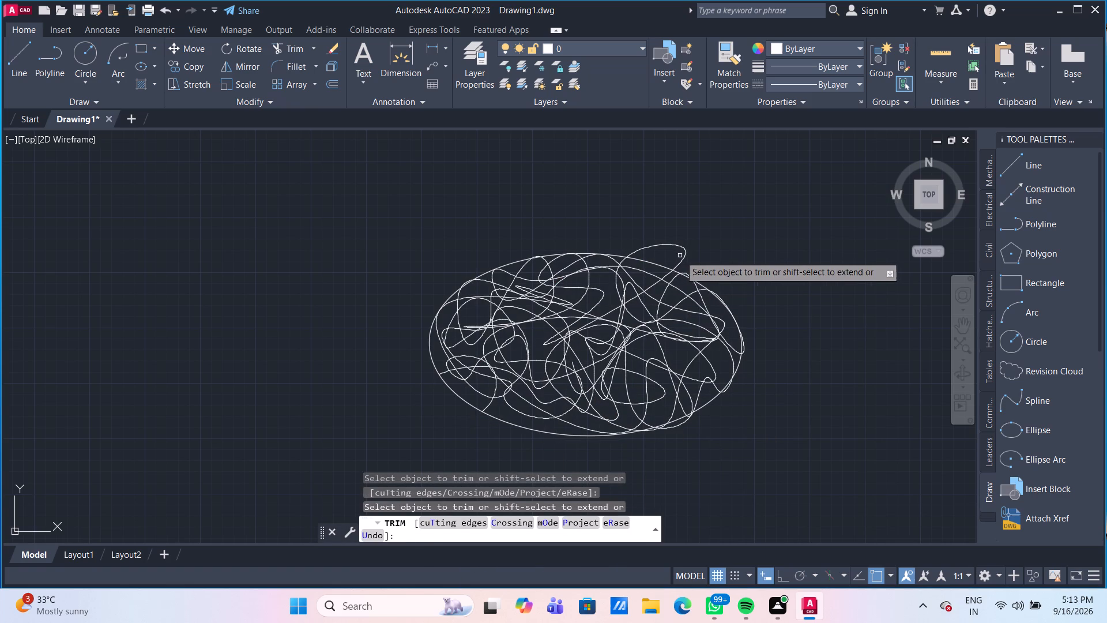
pyautogui.click(683, 258)
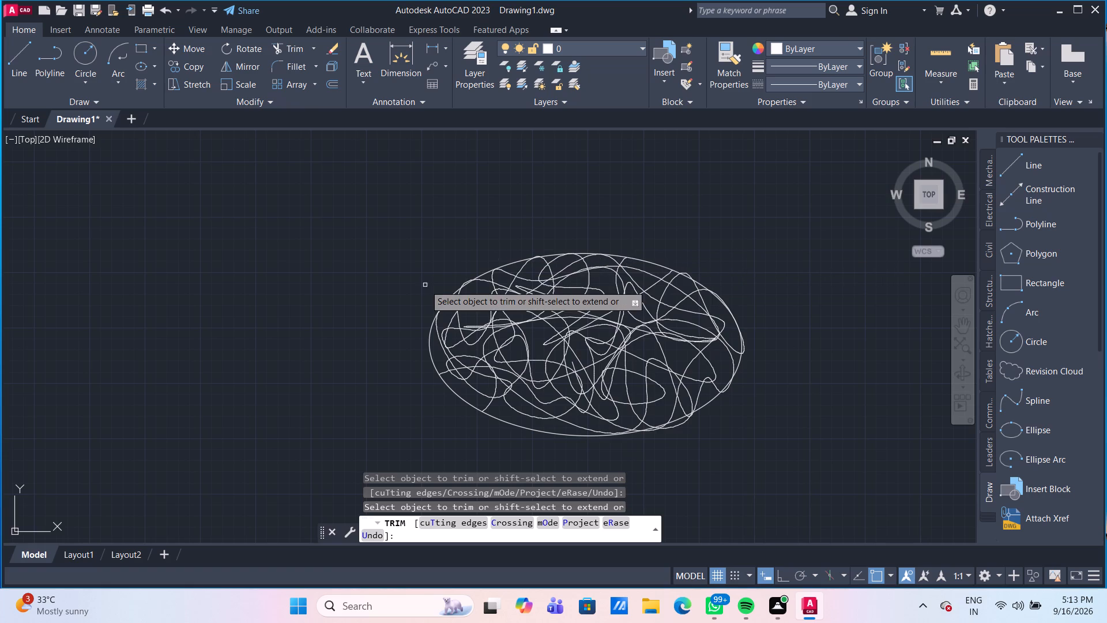
# Draw the trunk's right side as three connected line segments descending from the lower right of the foliage ellipse.
pyautogui.scroll(1, 429, 288)
pyautogui.scroll(-2, 477, 264)
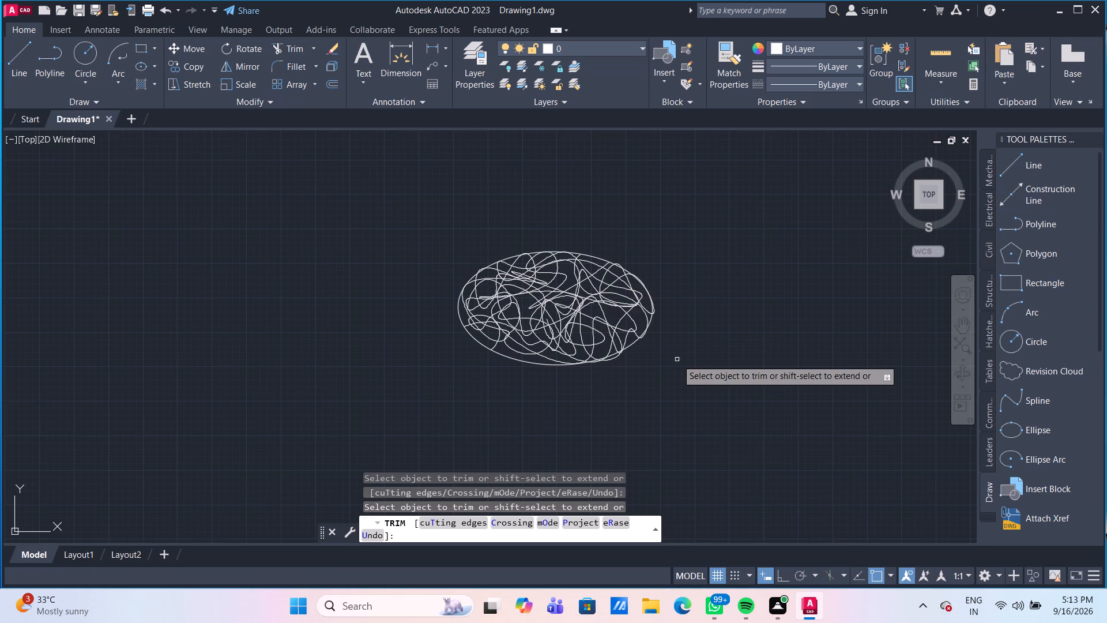
pyautogui.scroll(-5, 677, 359)
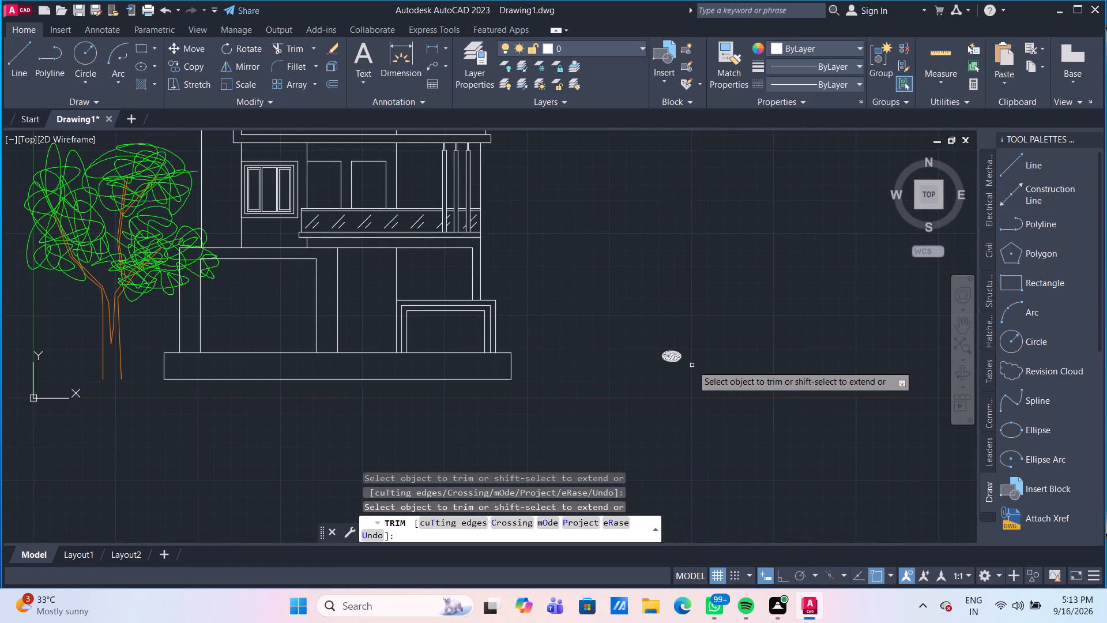
pyautogui.scroll(2, 661, 372)
pyautogui.scroll(2, 722, 354)
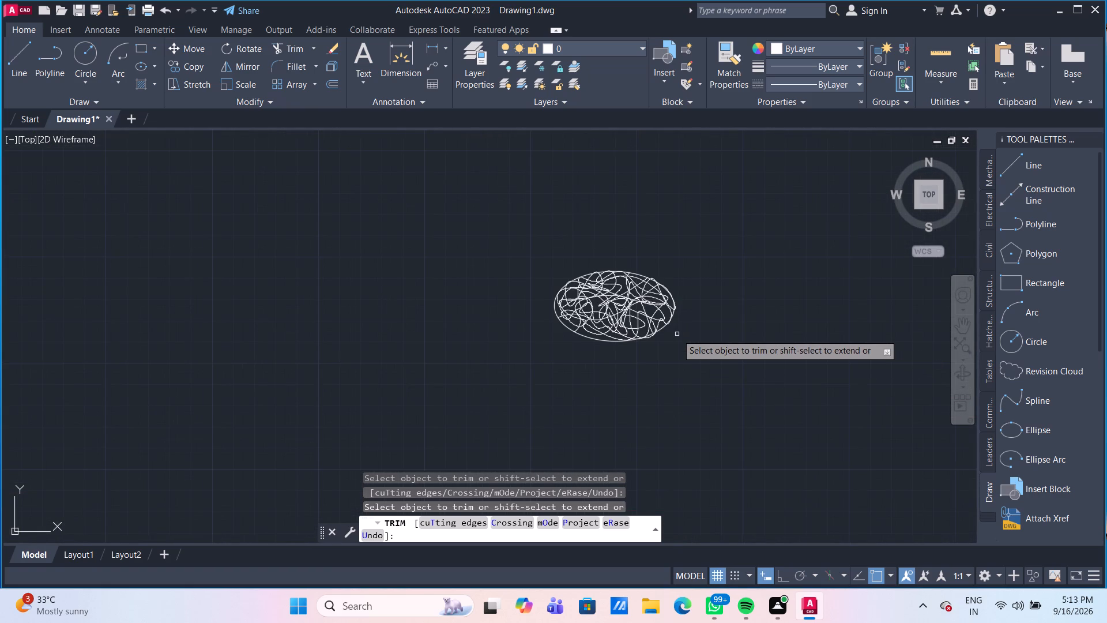
pyautogui.moveTo(678, 327); pyautogui.dragTo(696, 336, button='middle')
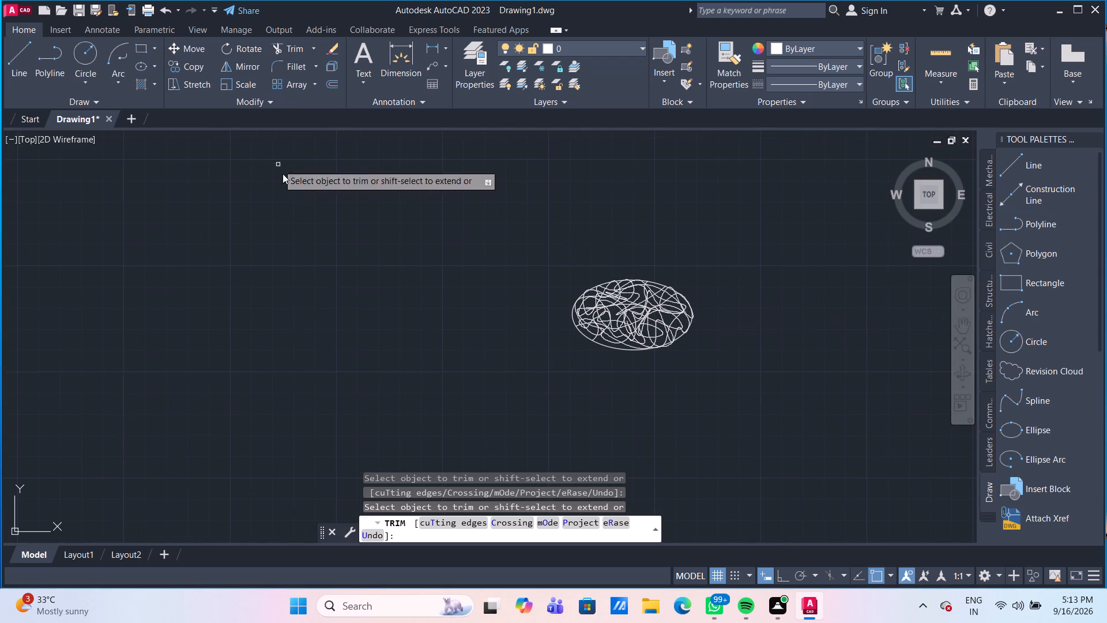
pyautogui.click(30, 61)
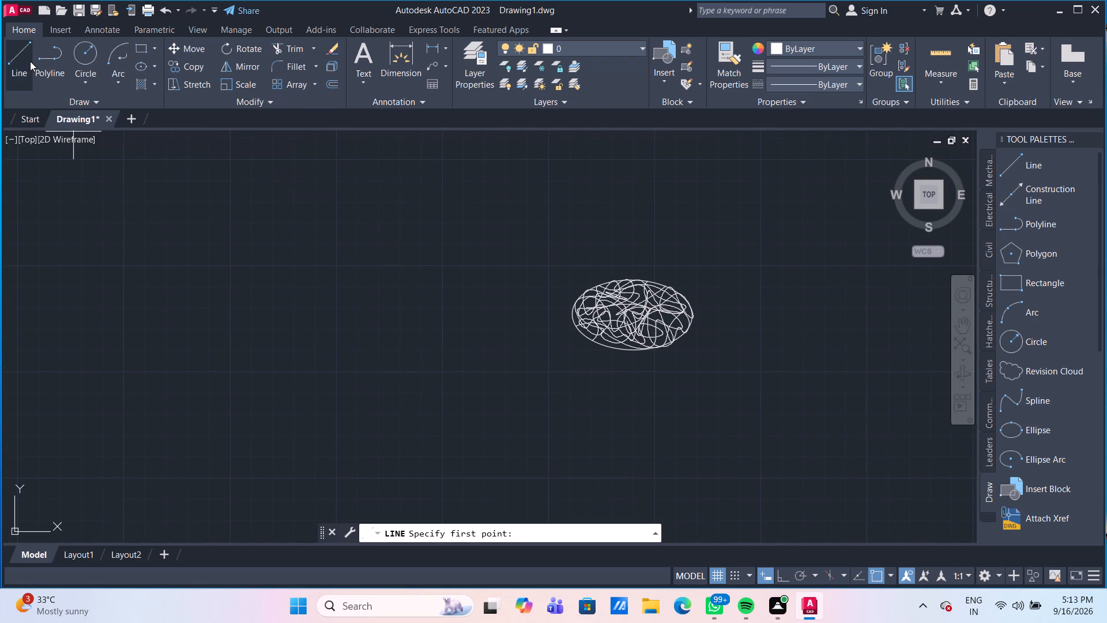
pyautogui.scroll(1, 467, 218)
pyautogui.moveTo(648, 333); pyautogui.dragTo(506, 250, button='middle')
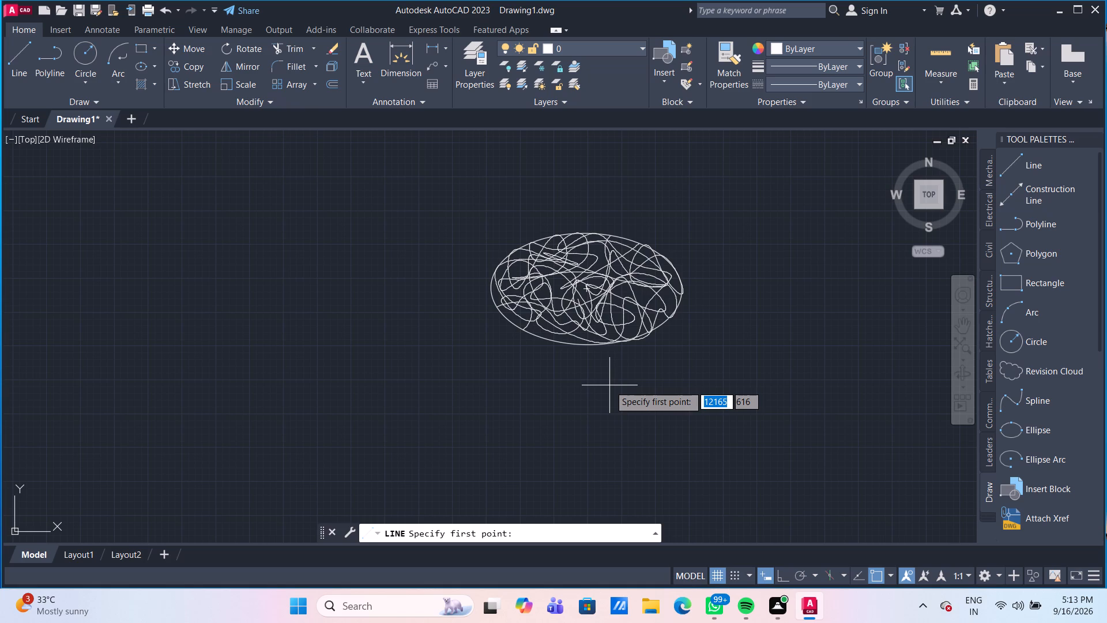
pyautogui.scroll(-1, 615, 378)
pyautogui.moveTo(615, 378); pyautogui.dragTo(579, 298, button='middle')
pyautogui.scroll(1, 581, 277)
pyautogui.click(601, 270)
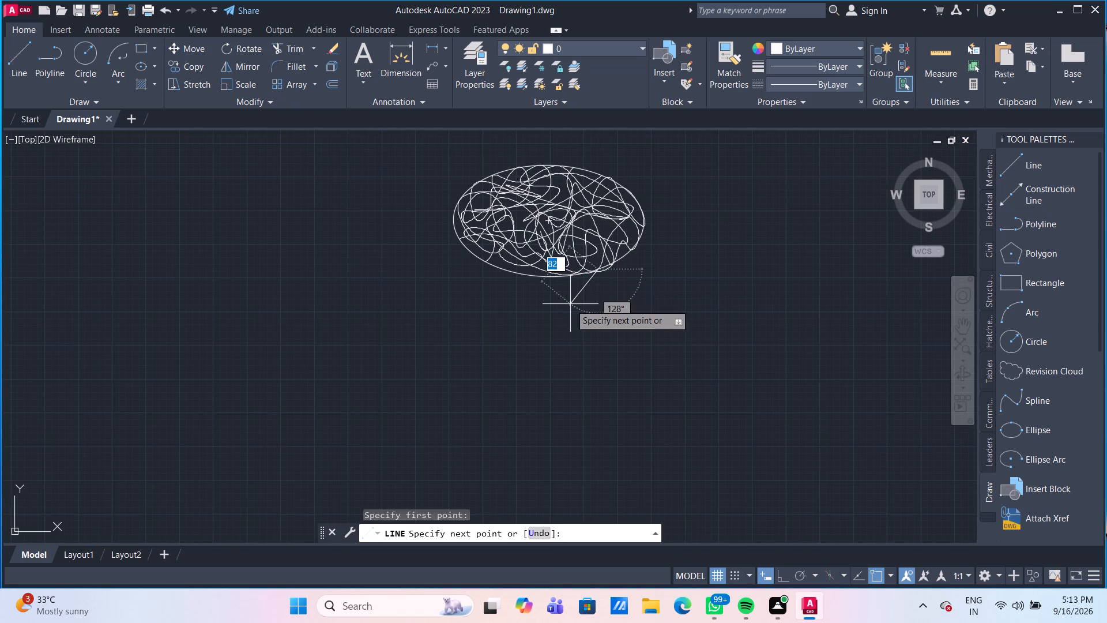
pyautogui.click(577, 299)
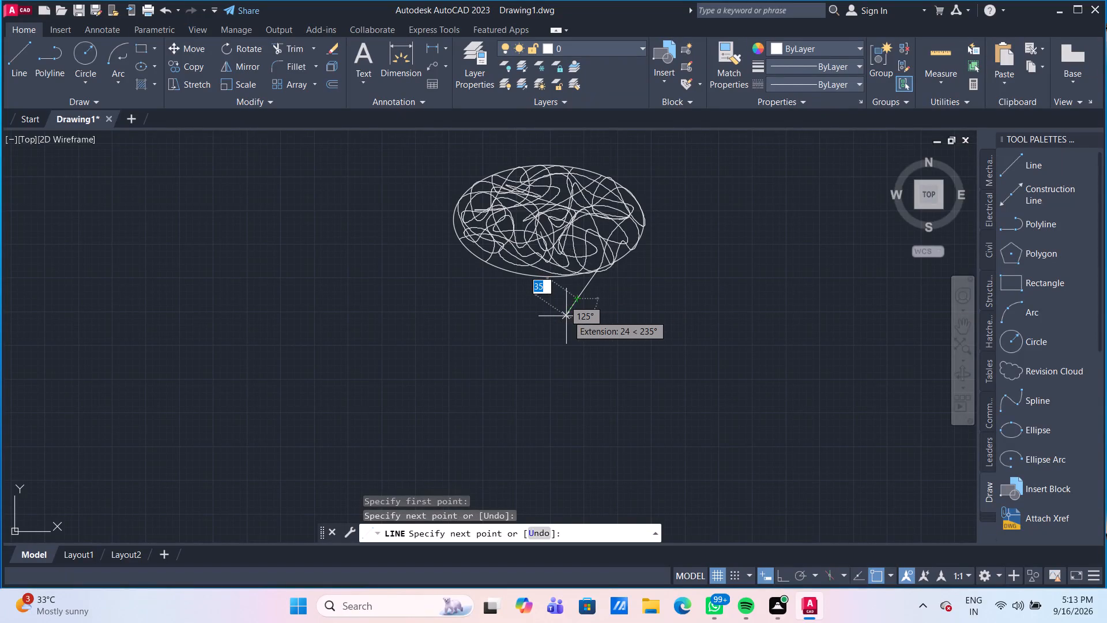
pyautogui.scroll(2, 570, 320)
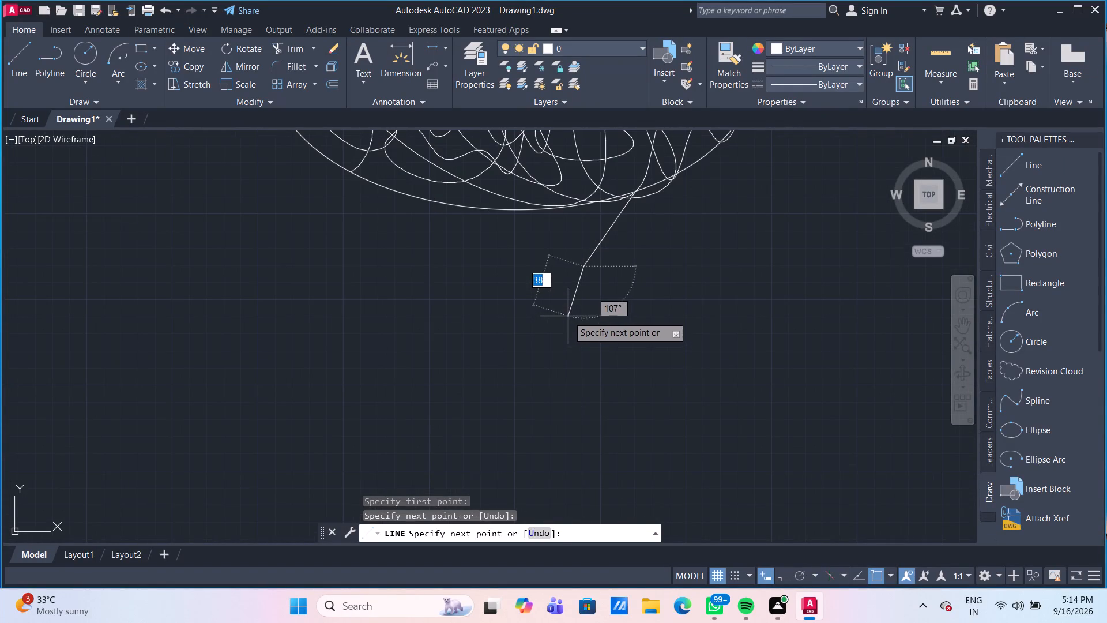
pyautogui.click(568, 316)
pyautogui.click(573, 381)
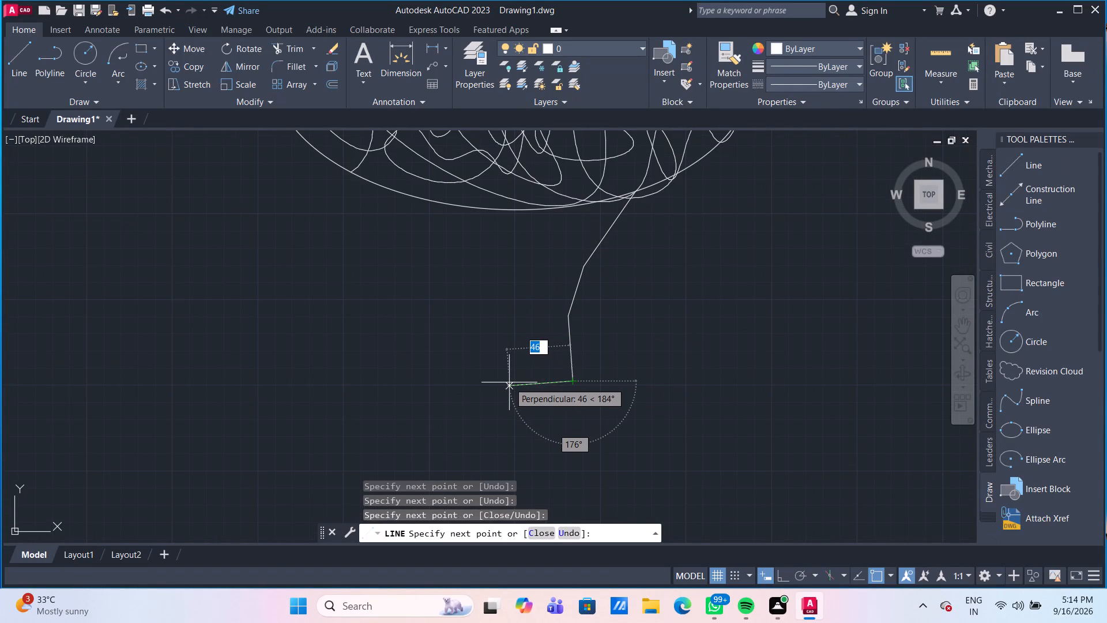
# Continue the line with a horizontal trunk base about 82 units long and the bent left side up to a tip inside the foliage.
pyautogui.scroll(-3, 509, 382)
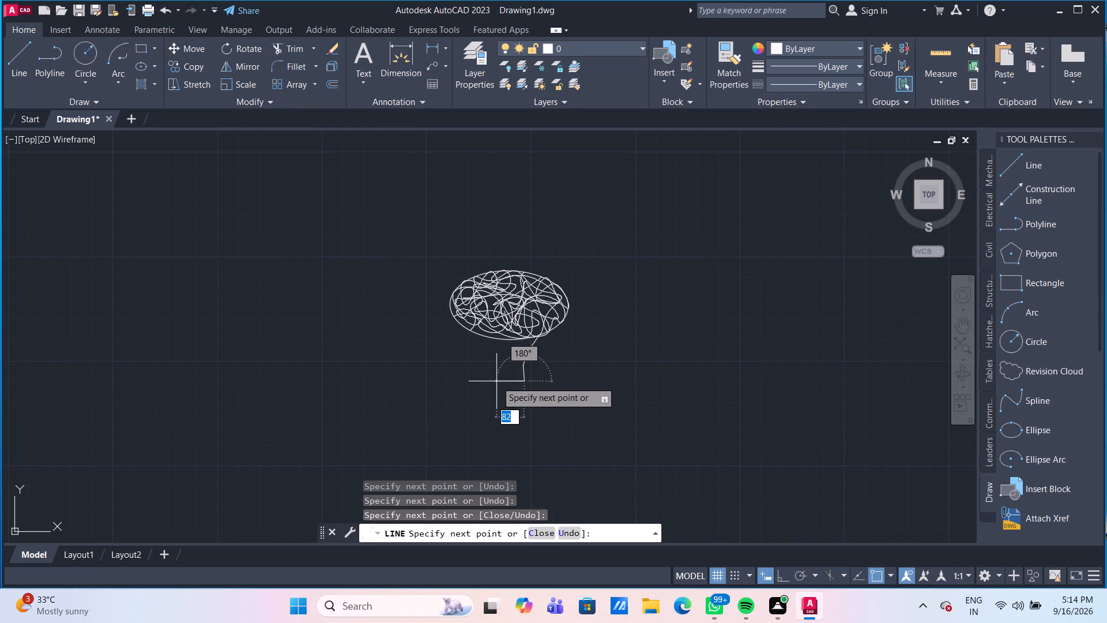
pyautogui.click(496, 381)
pyautogui.scroll(2, 506, 372)
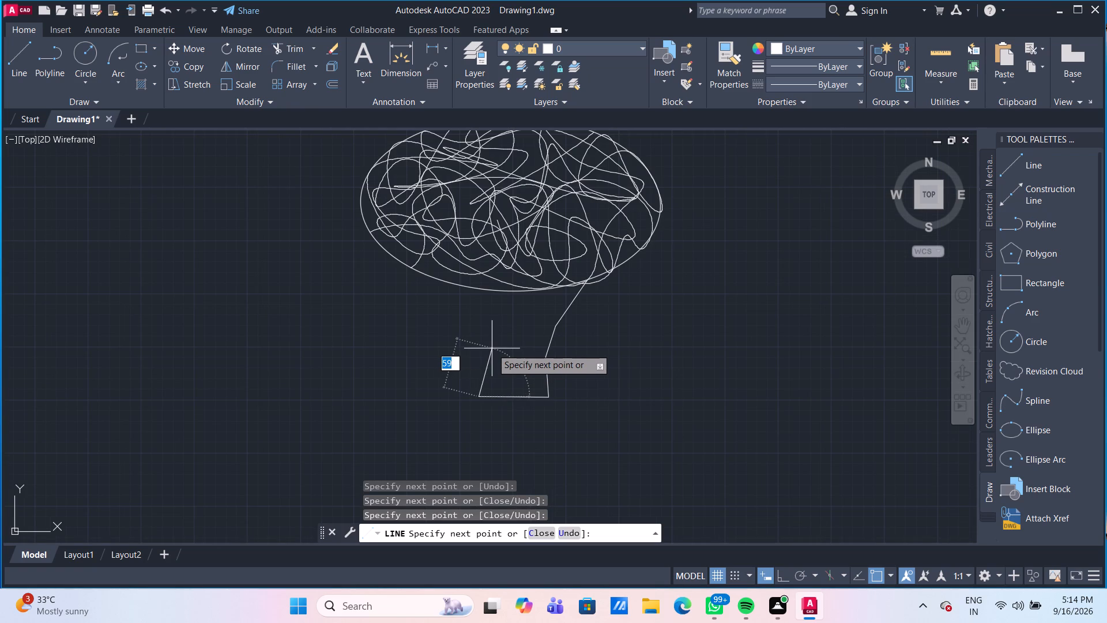
pyautogui.click(492, 348)
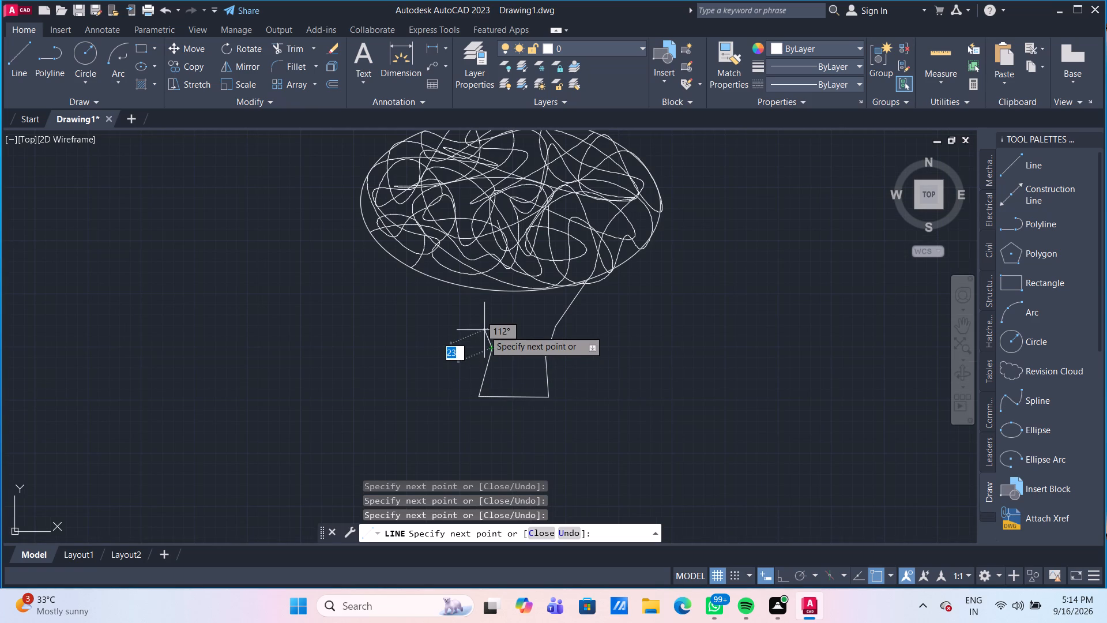
pyautogui.click(484, 325)
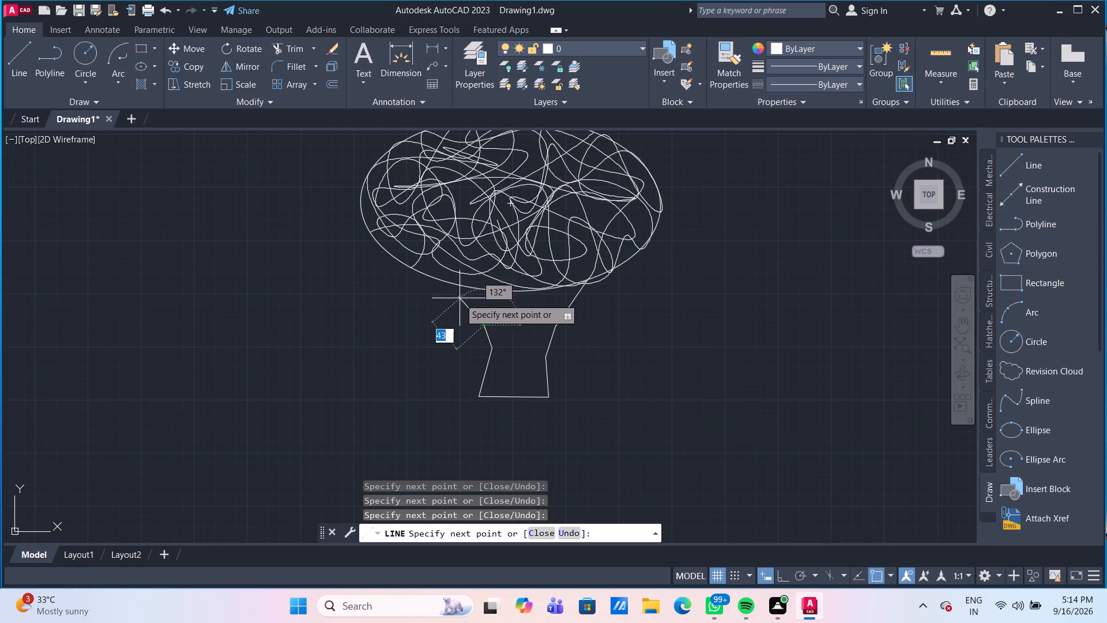
pyautogui.click(465, 304)
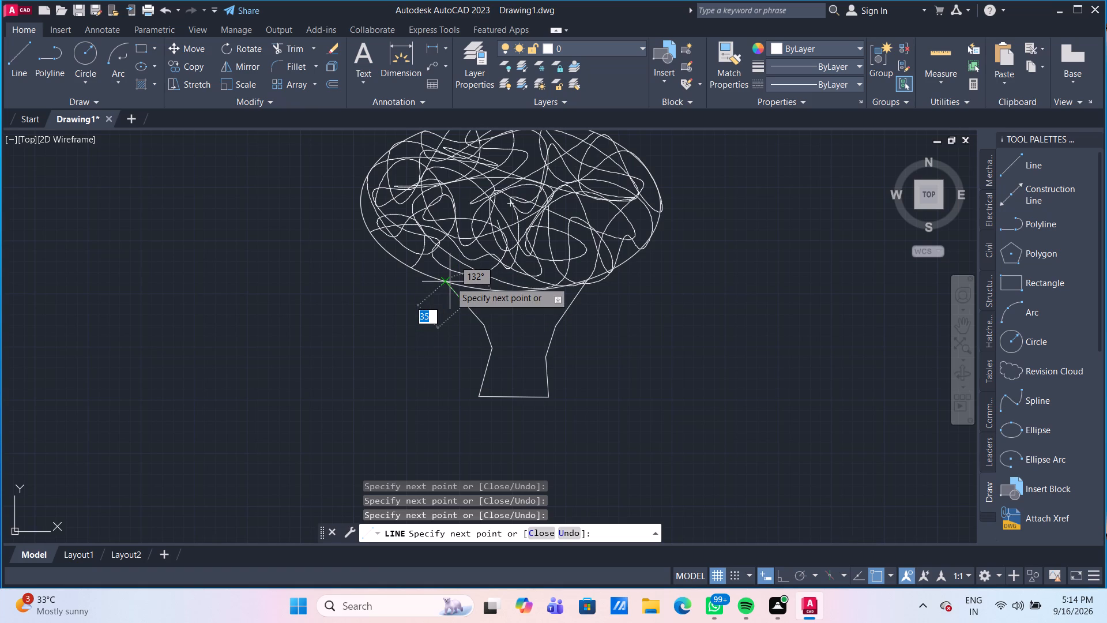
pyautogui.scroll(2, 457, 291)
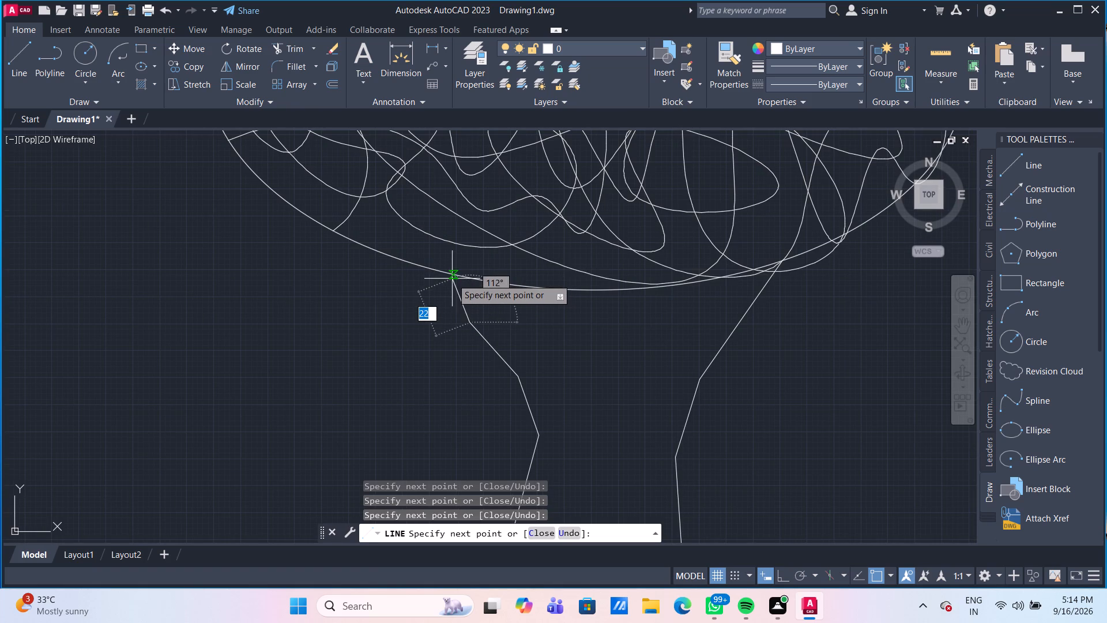
pyautogui.click(448, 275)
pyautogui.click(441, 237)
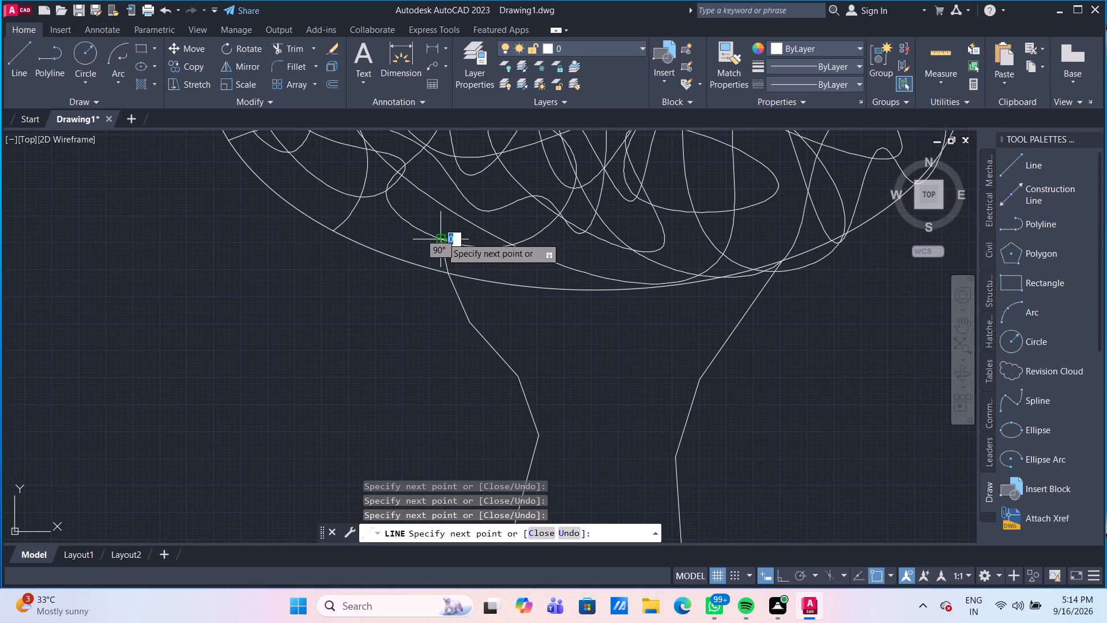
pyautogui.click(431, 197)
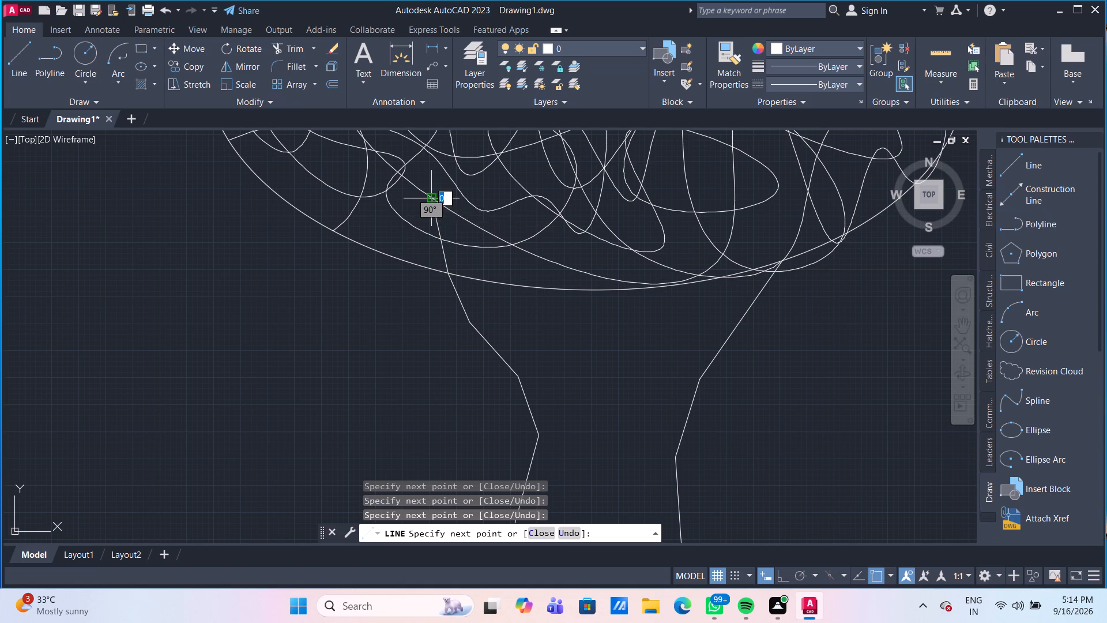
# Draw the left branch's inner edge from its tip in the foliage back down to a fork point inside the trunk.
pyautogui.click(454, 237)
pyautogui.click(473, 281)
pyautogui.click(485, 298)
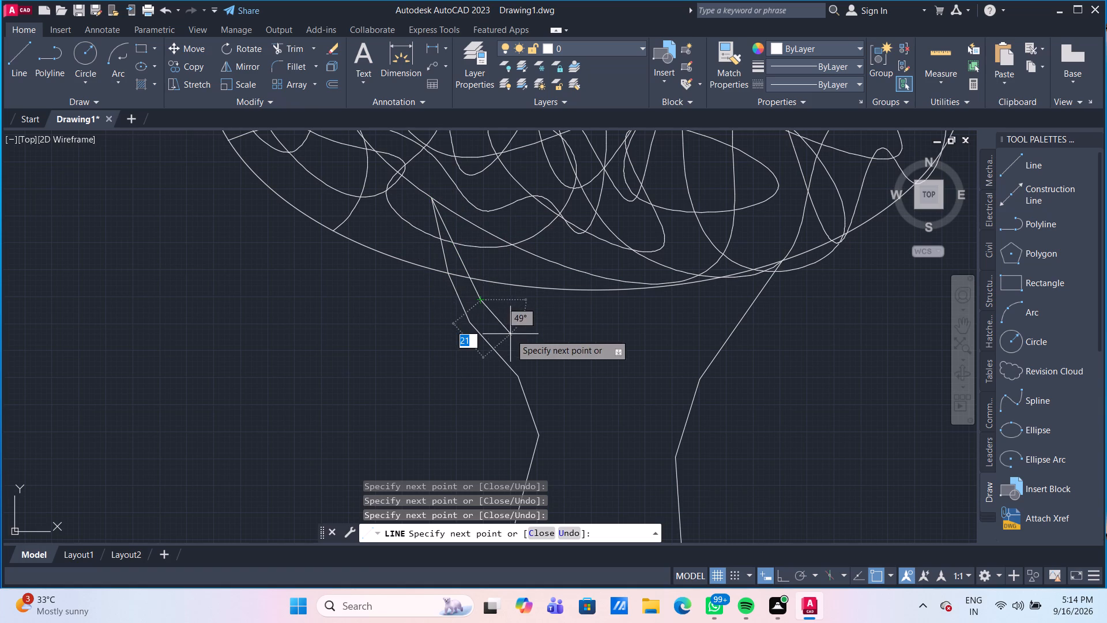
pyautogui.click(512, 344)
pyautogui.click(548, 380)
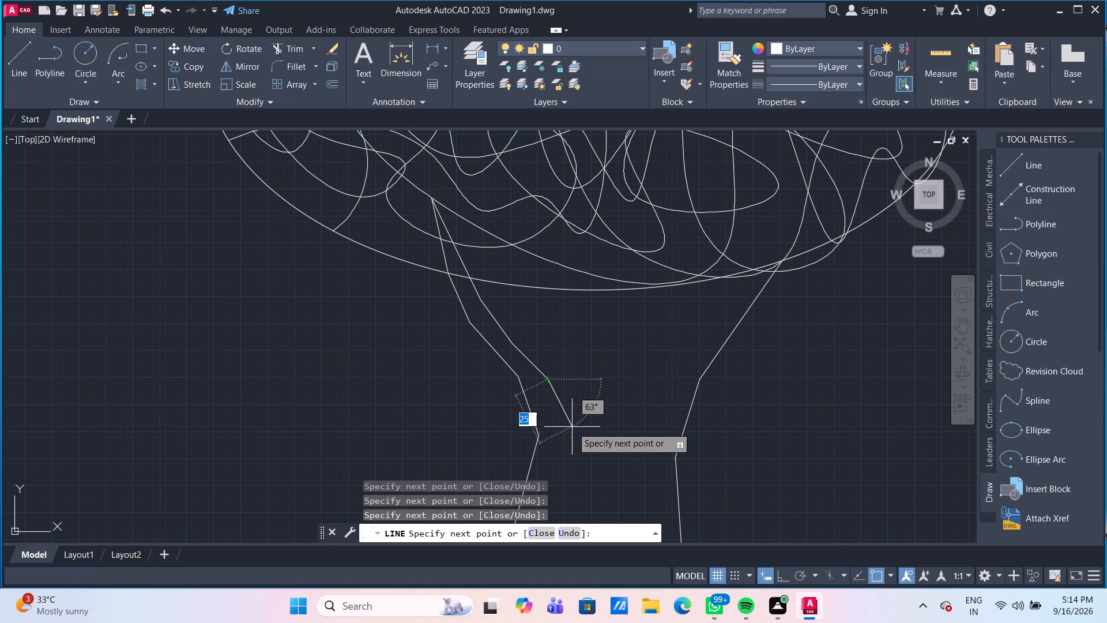
pyautogui.click(570, 436)
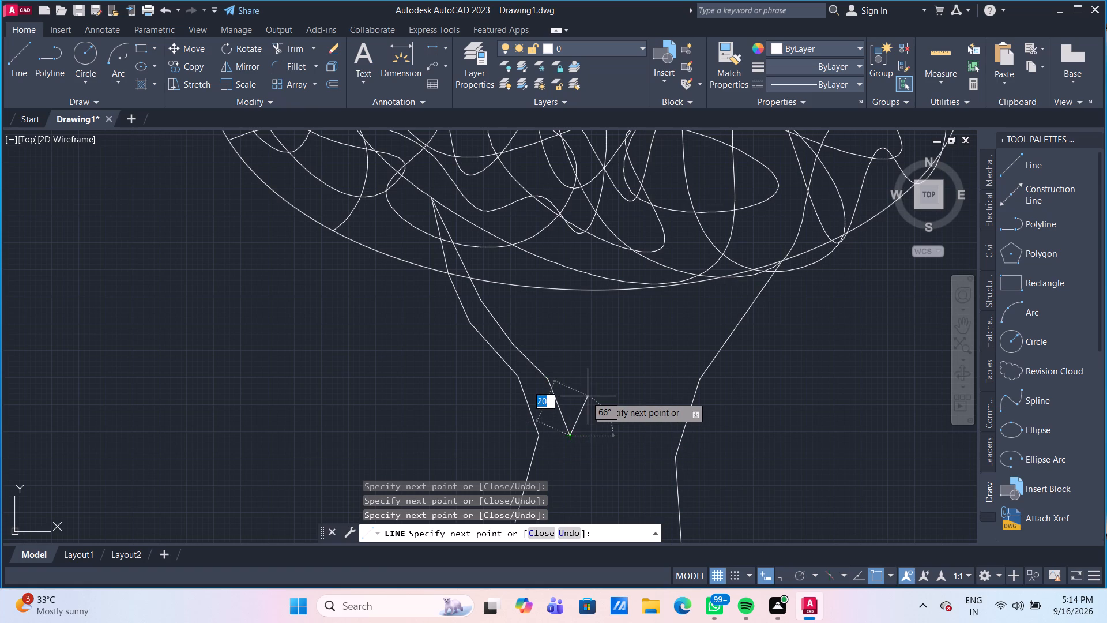
# Outline the middle branch with line segments rising from the fork to a tip inside the foliage and returning down to the trunk.
pyautogui.click(588, 396)
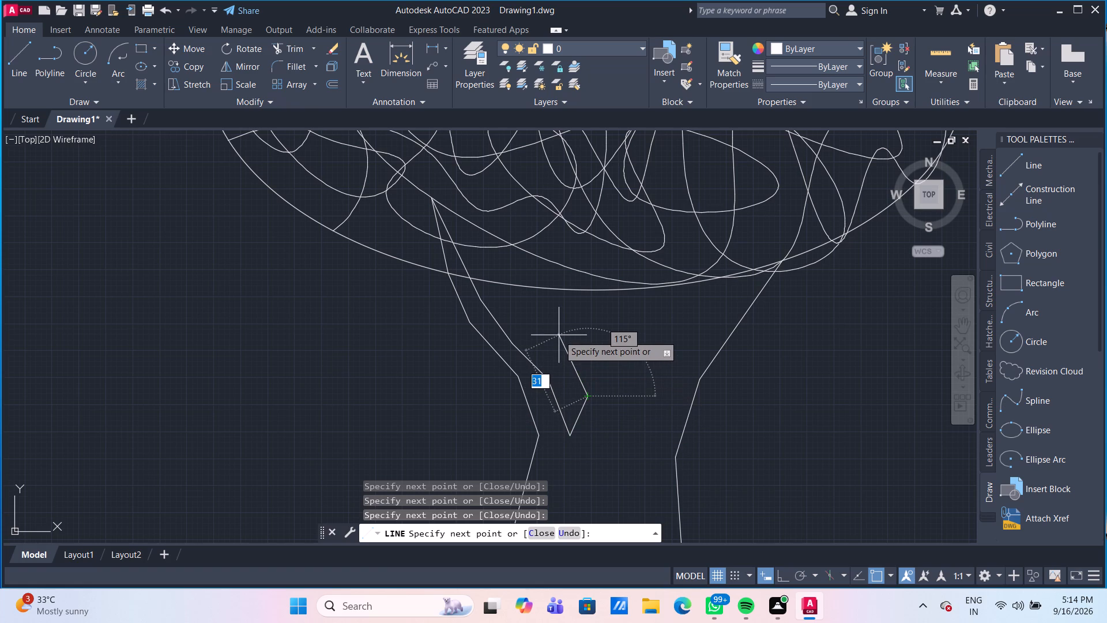
pyautogui.click(559, 335)
pyautogui.click(551, 299)
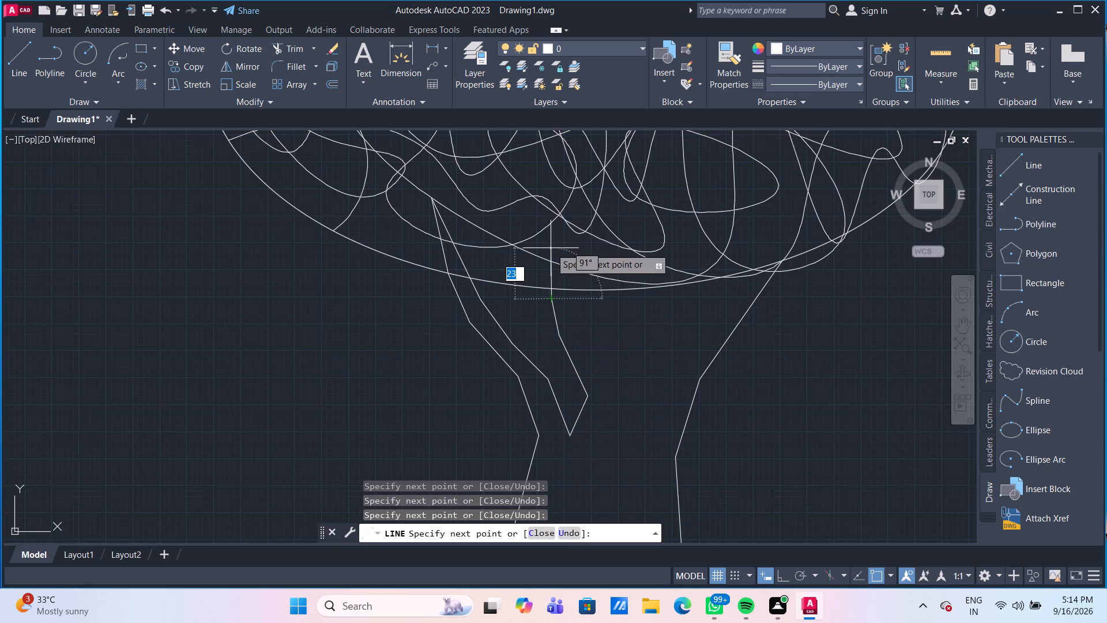
pyautogui.click(548, 217)
pyautogui.click(568, 144)
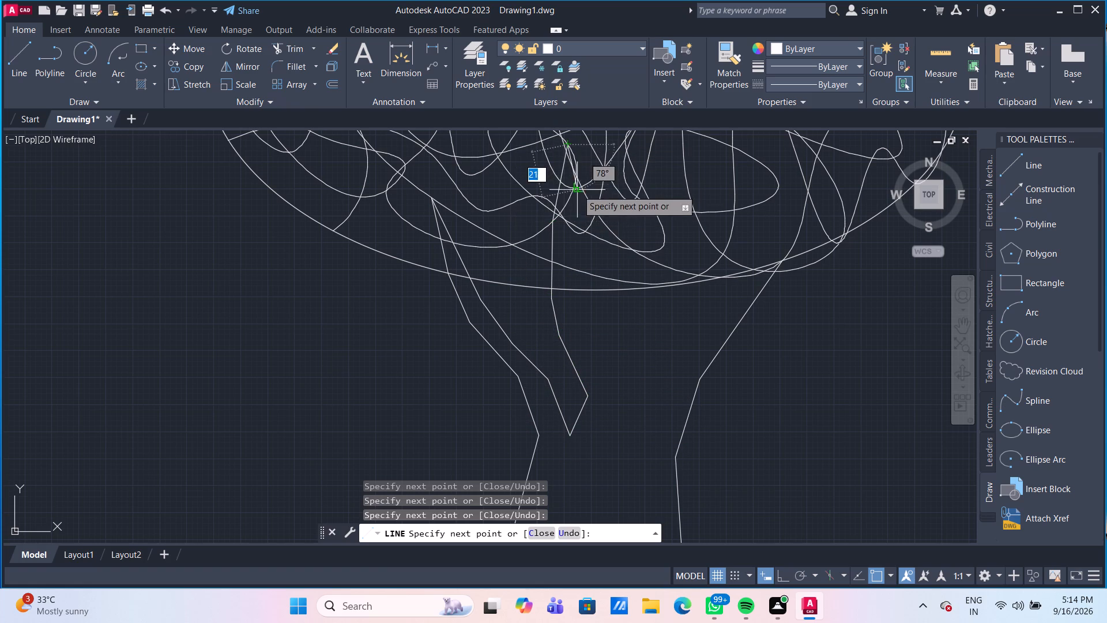
pyautogui.moveTo(564, 216); pyautogui.dragTo(564, 222)
pyautogui.click(577, 302)
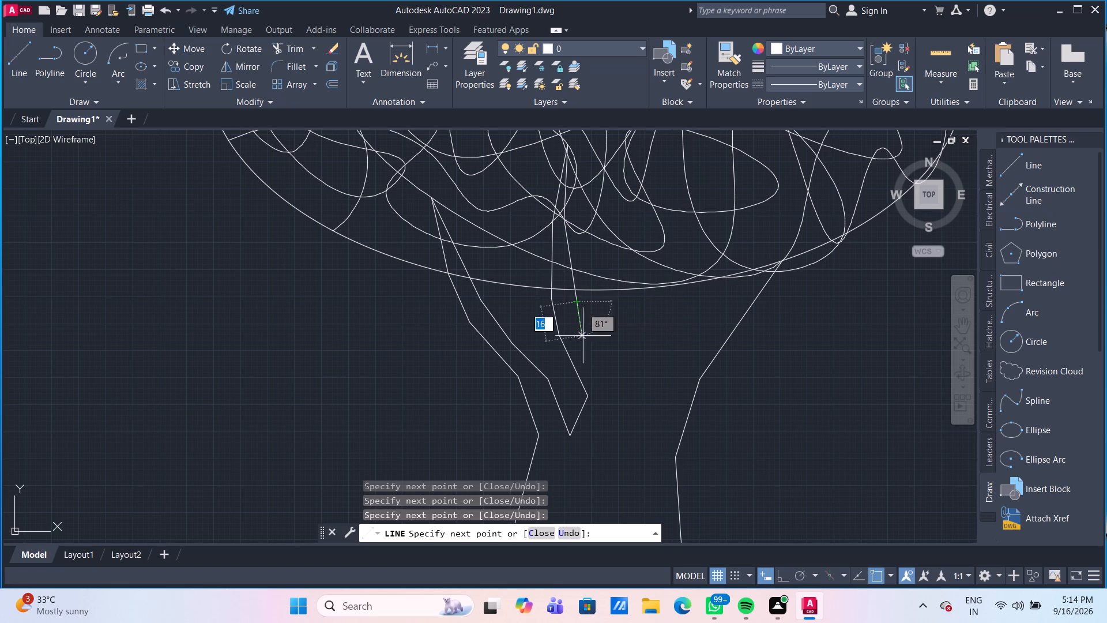
pyautogui.click(612, 374)
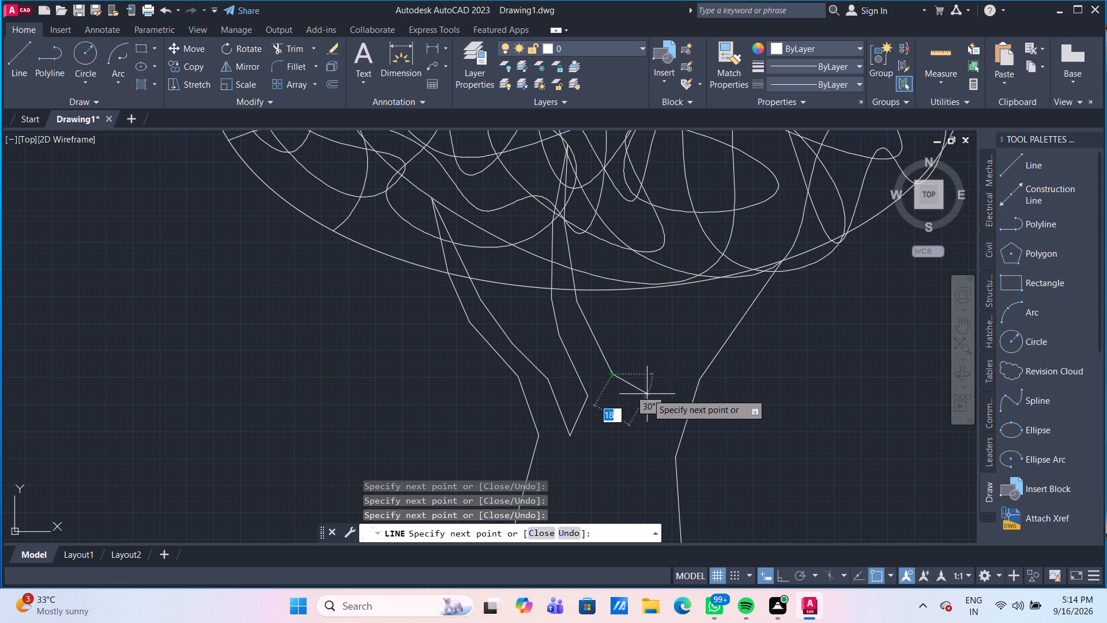
pyautogui.click(634, 411)
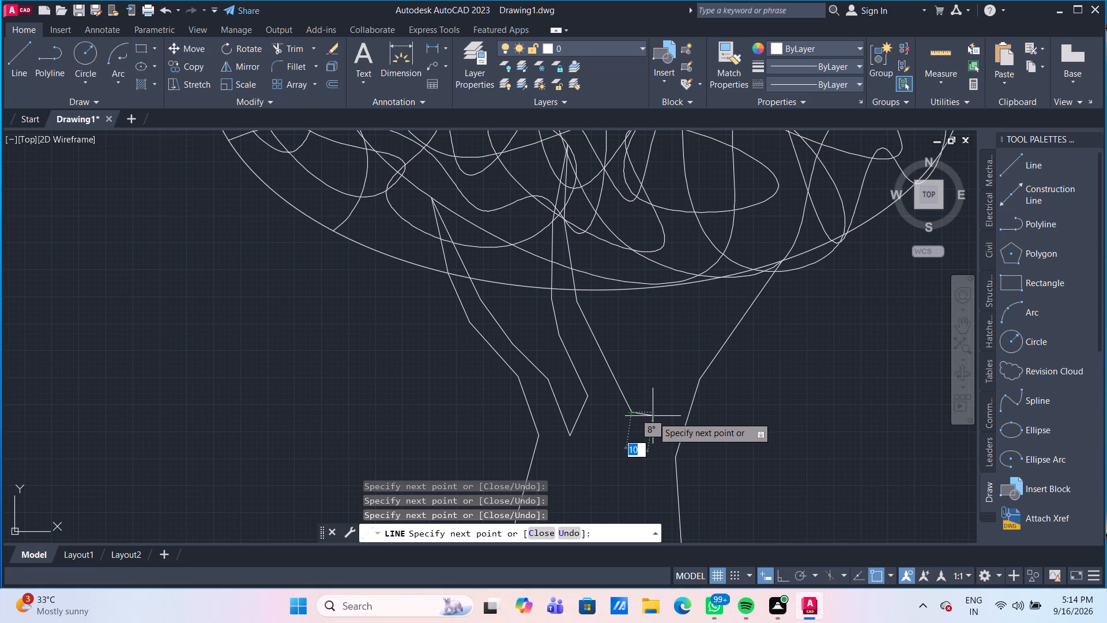
# Continue the line with a short fork segment about 10 units long and the right branch's inner edge up to a tip inside the foliage.
pyautogui.click(653, 419)
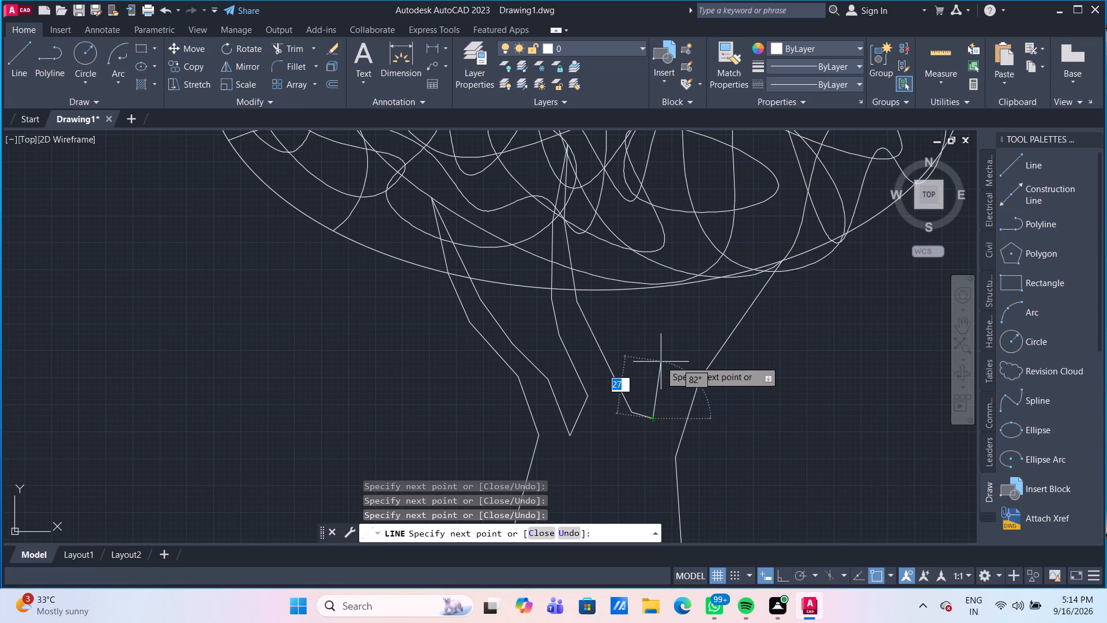
pyautogui.click(664, 365)
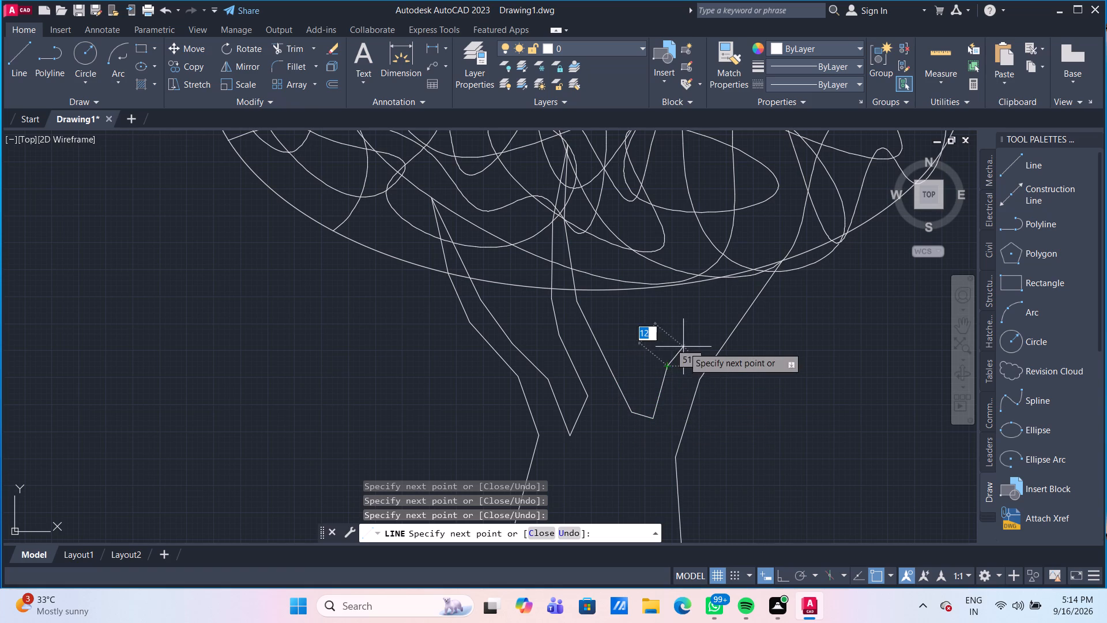
pyautogui.click(701, 321)
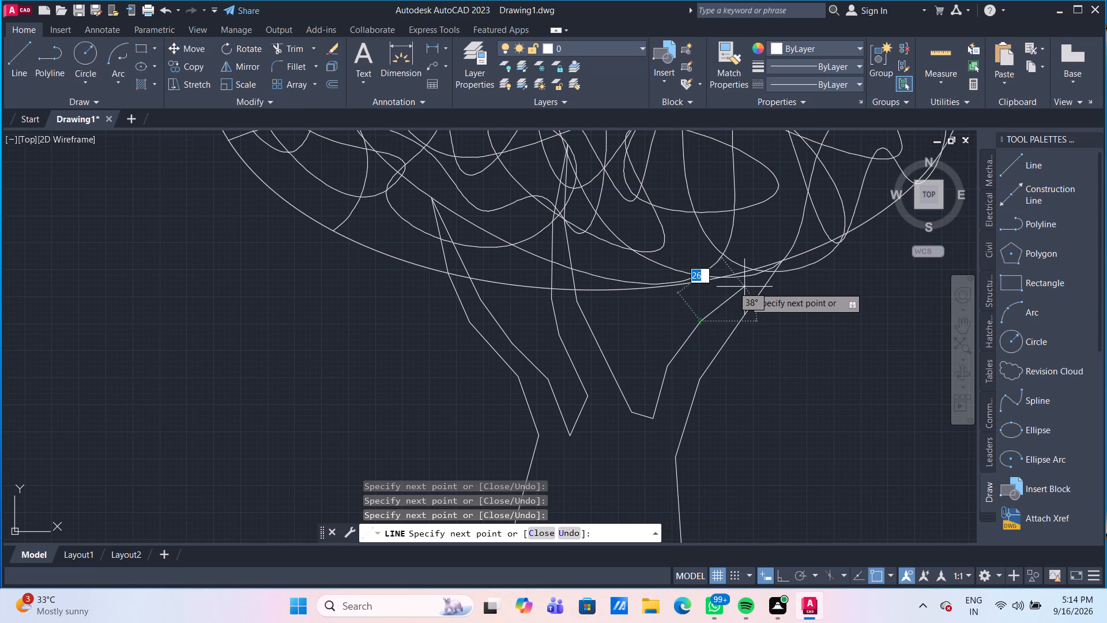
pyautogui.click(744, 287)
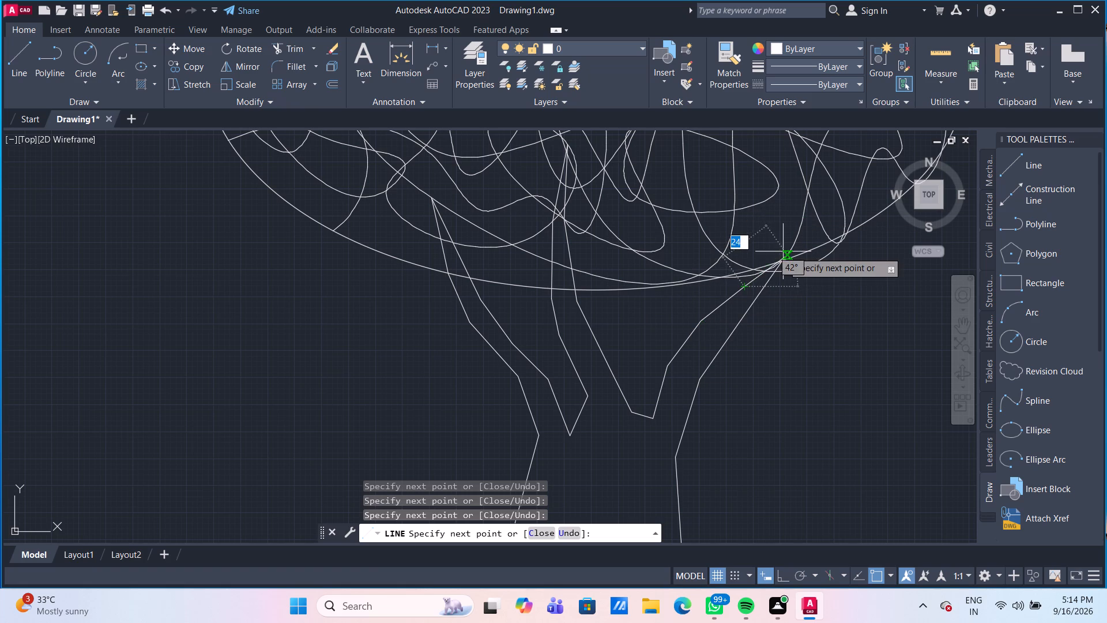
pyautogui.scroll(1, 780, 250)
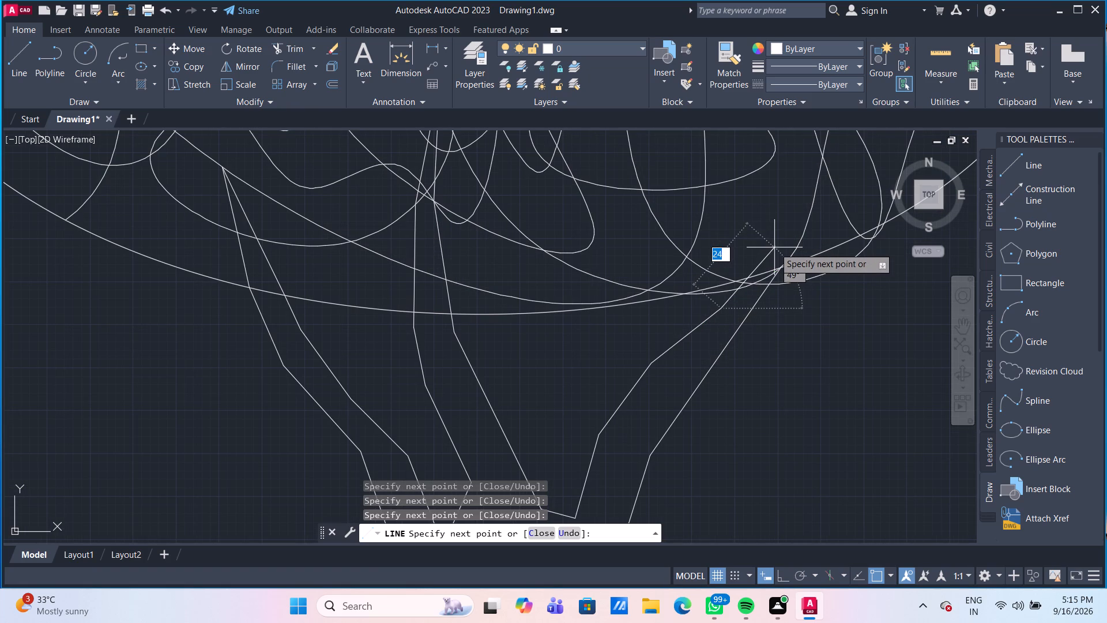
pyautogui.click(774, 247)
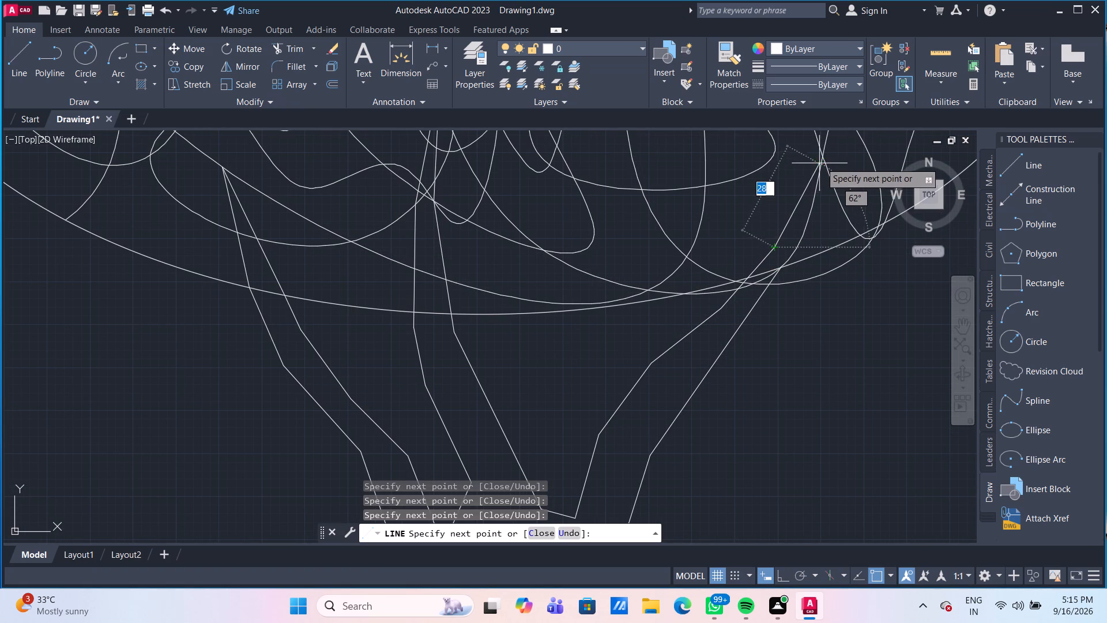
pyautogui.click(821, 160)
pyautogui.press('Escape')
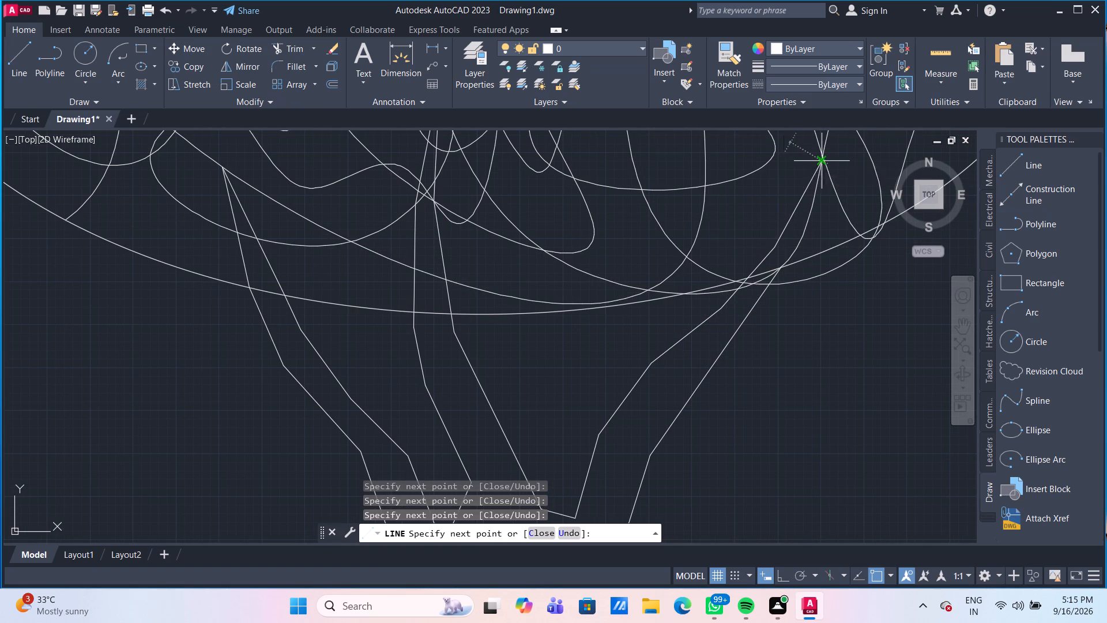
# Stretch the lower end of the trunk's right side inward along the base line.
pyautogui.scroll(-4, 821, 160)
pyautogui.moveTo(837, 239); pyautogui.dragTo(594, 345, button='middle')
pyautogui.scroll(-2, 594, 345)
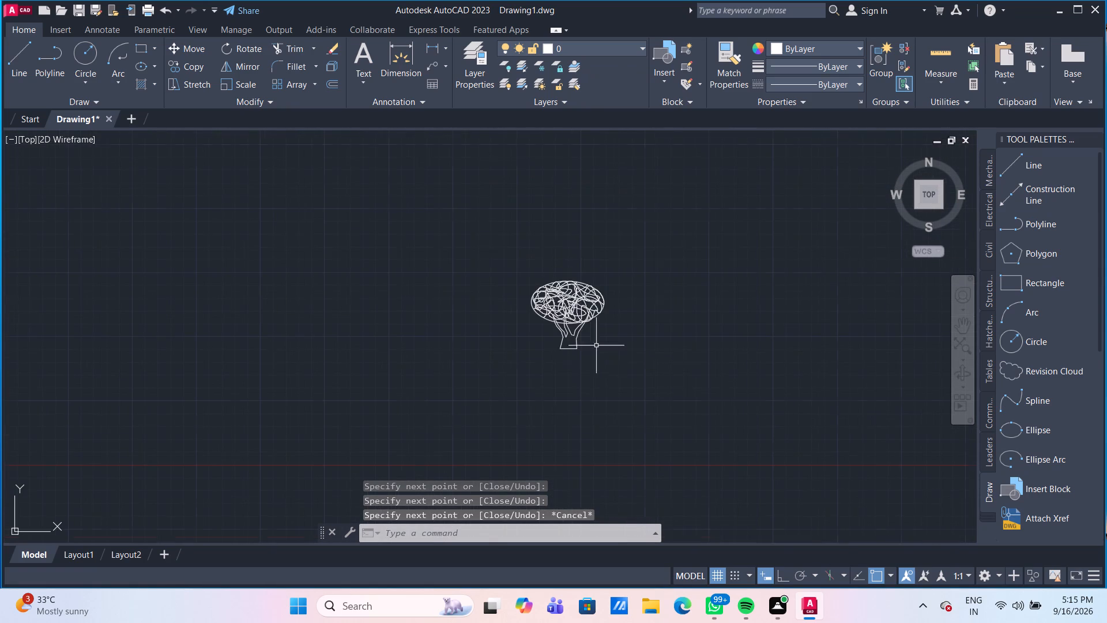
pyautogui.scroll(-2, 599, 386)
pyautogui.scroll(5, 582, 369)
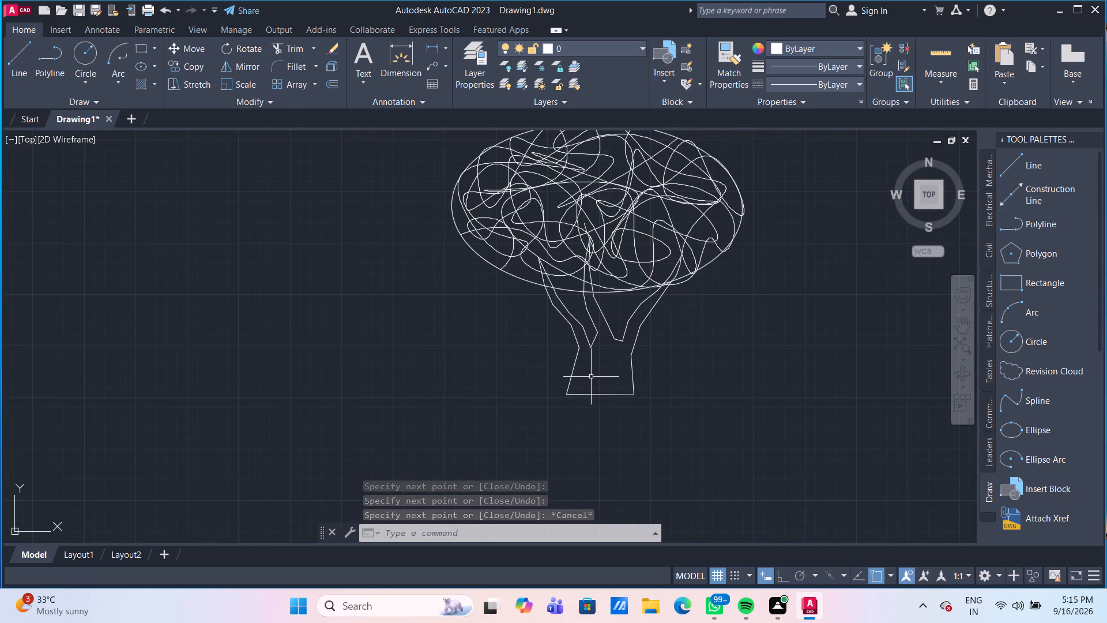
pyautogui.scroll(1, 572, 385)
pyautogui.moveTo(608, 382); pyautogui.dragTo(525, 341, button='middle')
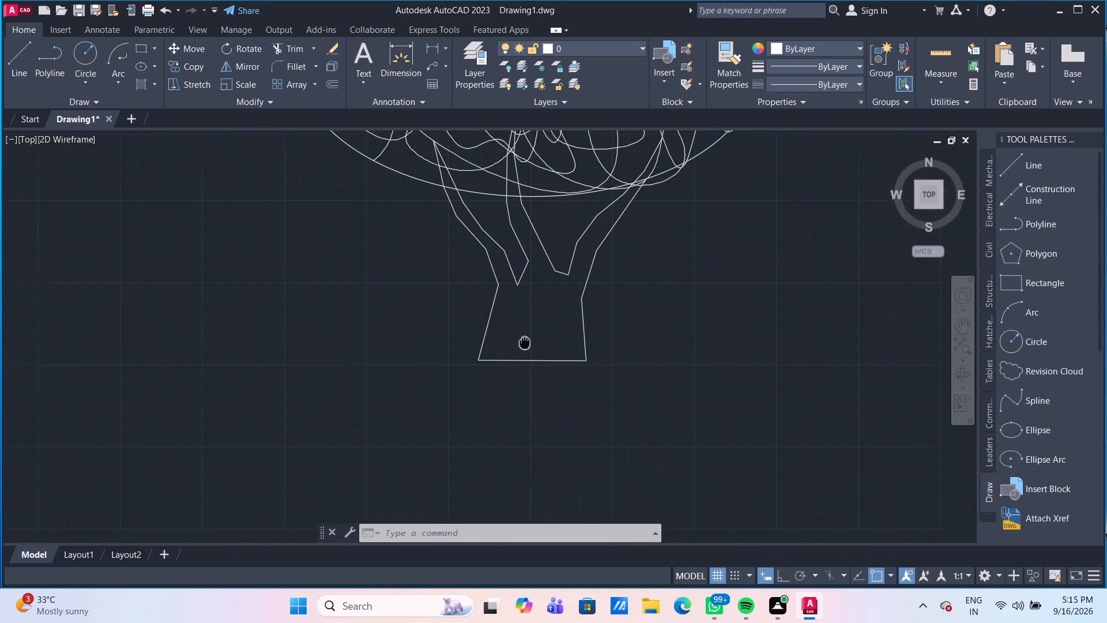
pyautogui.moveTo(525, 341); pyautogui.dragTo(526, 354, button='middle')
pyautogui.click(588, 345)
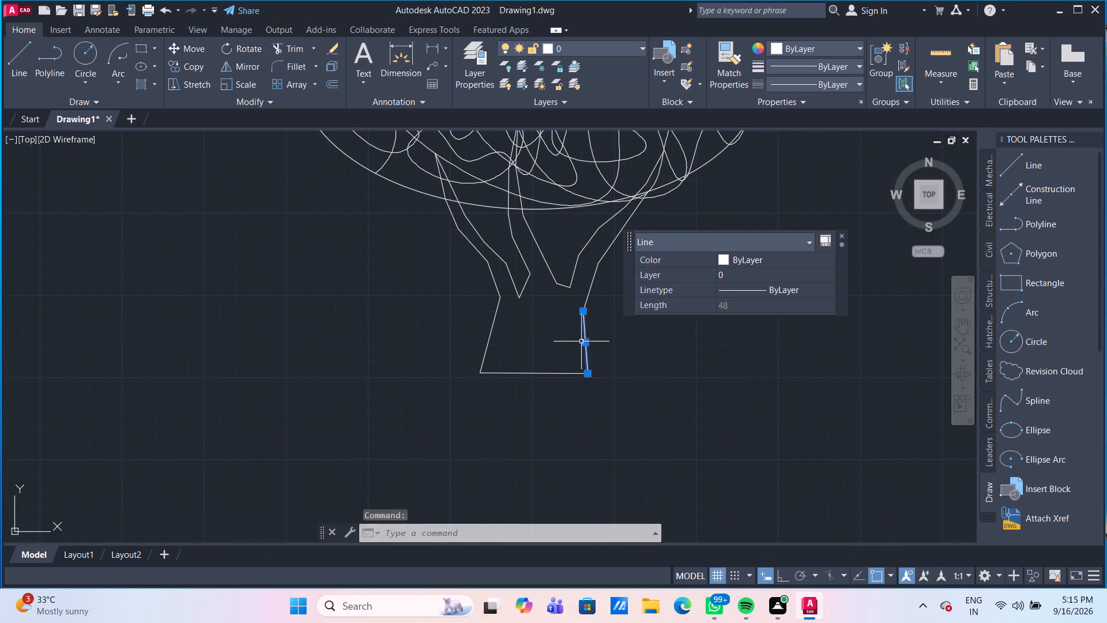
pyautogui.moveTo(590, 376); pyautogui.dragTo(585, 374)
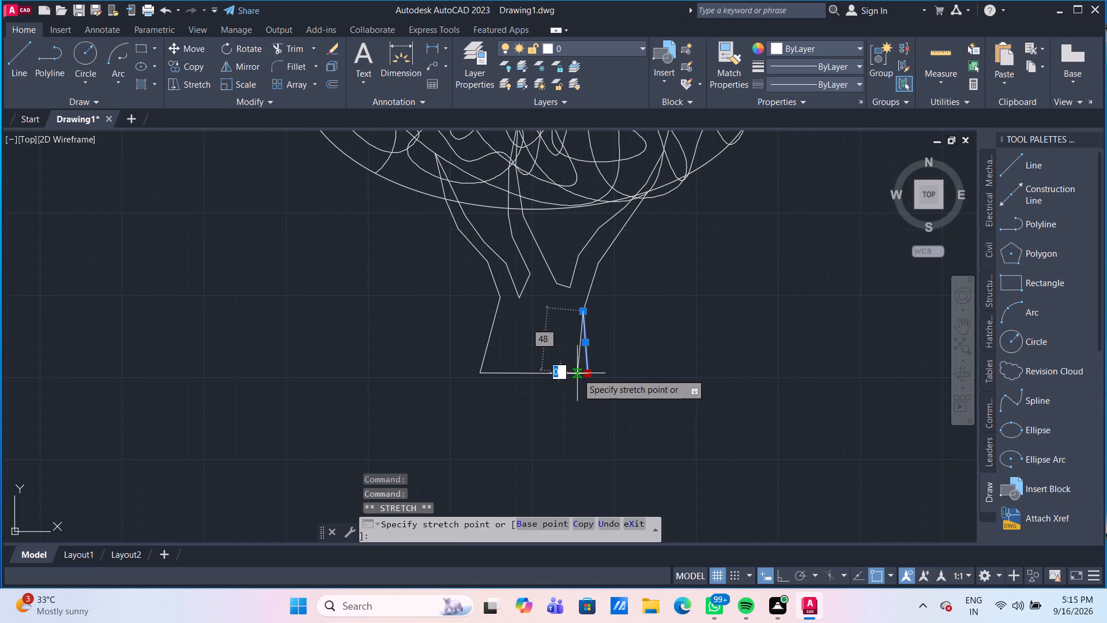
pyautogui.click(575, 373)
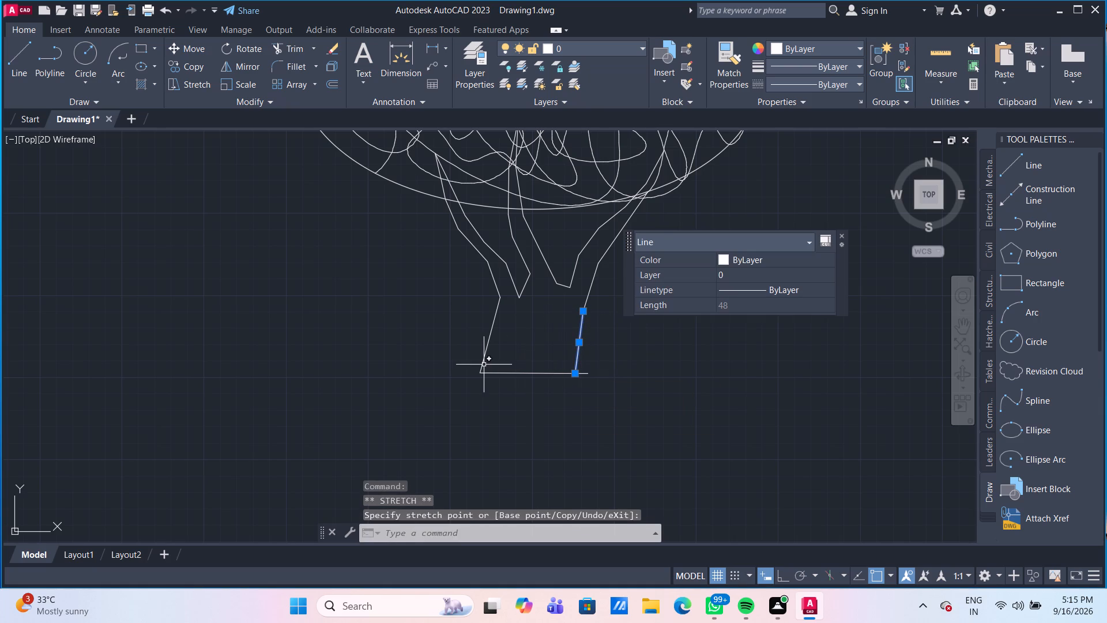
# Stretch the lower end of the trunk's left side inward along the base line to narrow the trunk.
pyautogui.click(484, 365)
pyautogui.click(482, 370)
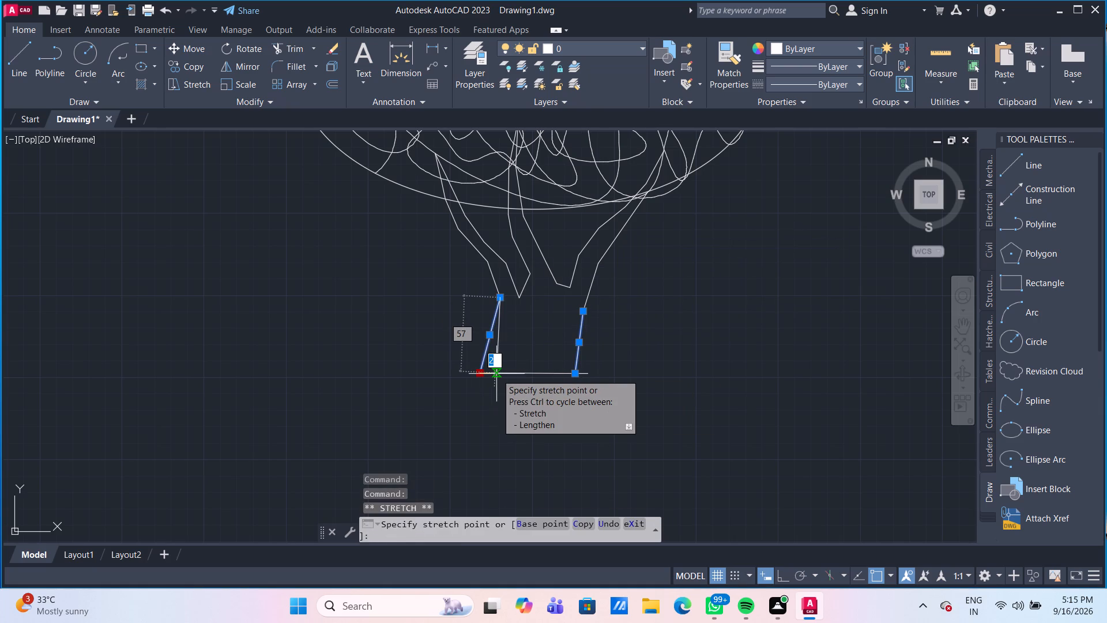
pyautogui.click(496, 374)
pyautogui.scroll(-1, 519, 400)
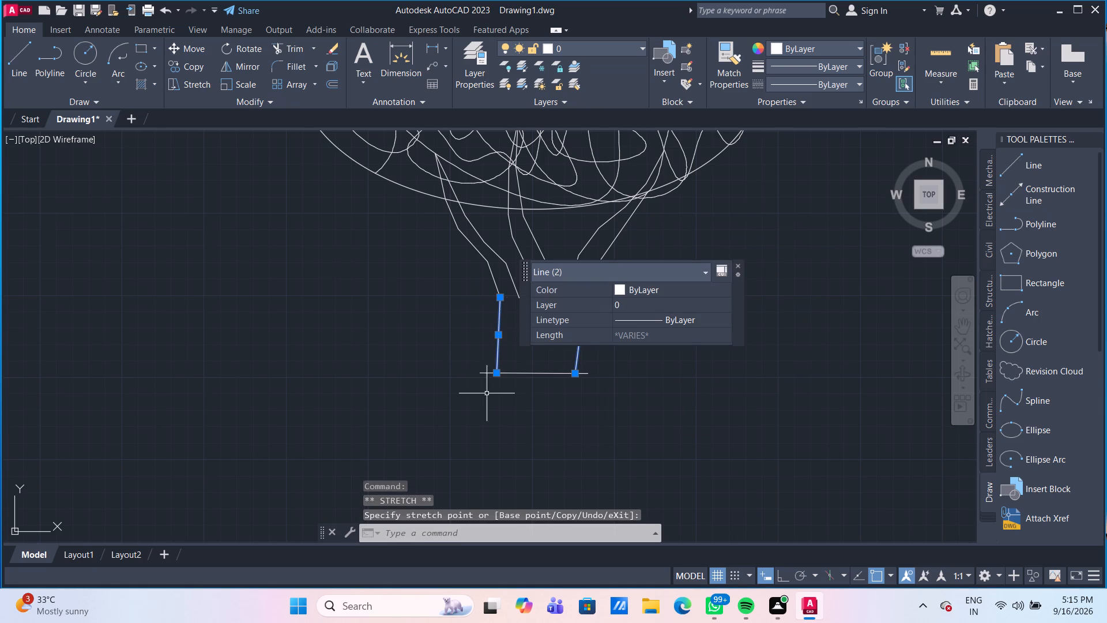
pyautogui.click(571, 425)
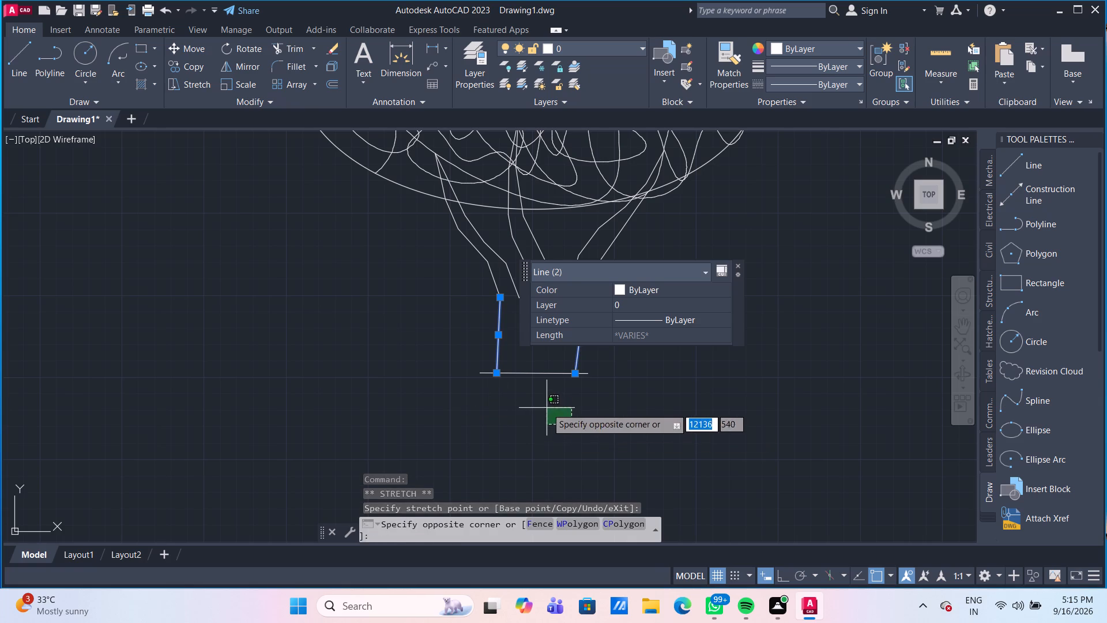
pyautogui.click(547, 408)
pyautogui.click(541, 370)
pyautogui.click(543, 374)
pyautogui.click(543, 374)
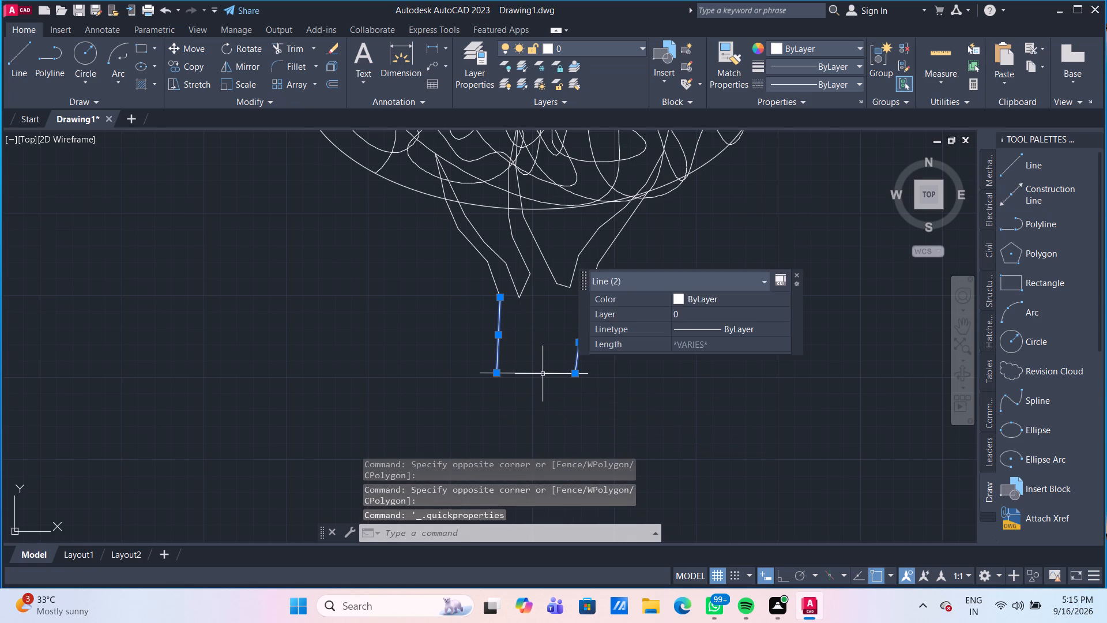
pyautogui.click(543, 374)
pyautogui.press('Escape')
# Delete the ellipse outlining the plant's foliage.
pyautogui.scroll(-2, 548, 377)
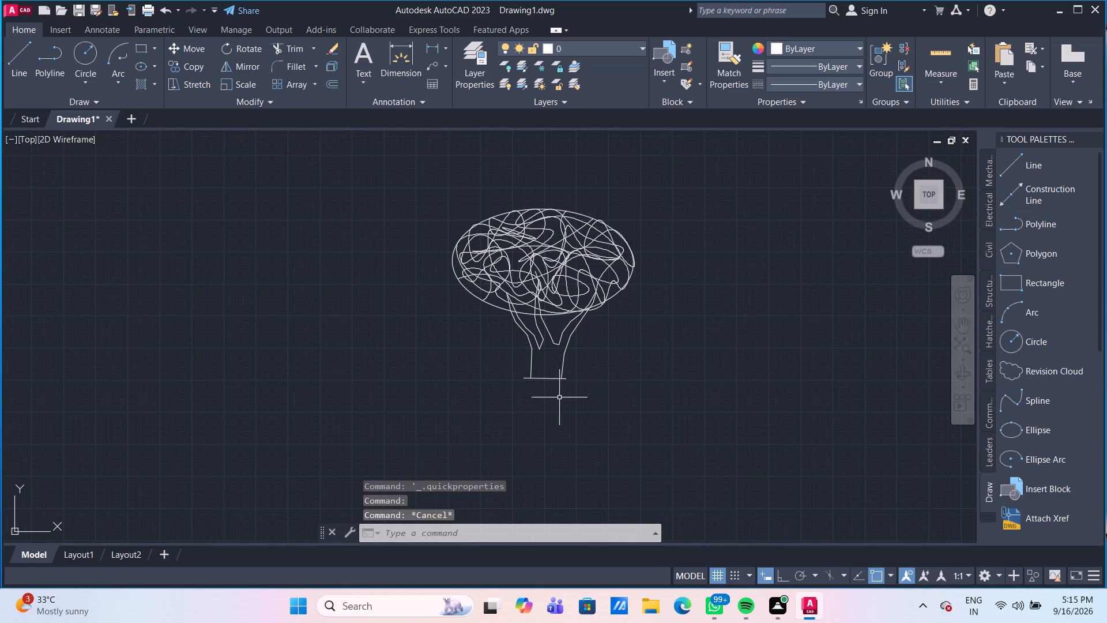
pyautogui.scroll(1, 545, 387)
pyautogui.scroll(-1, 545, 381)
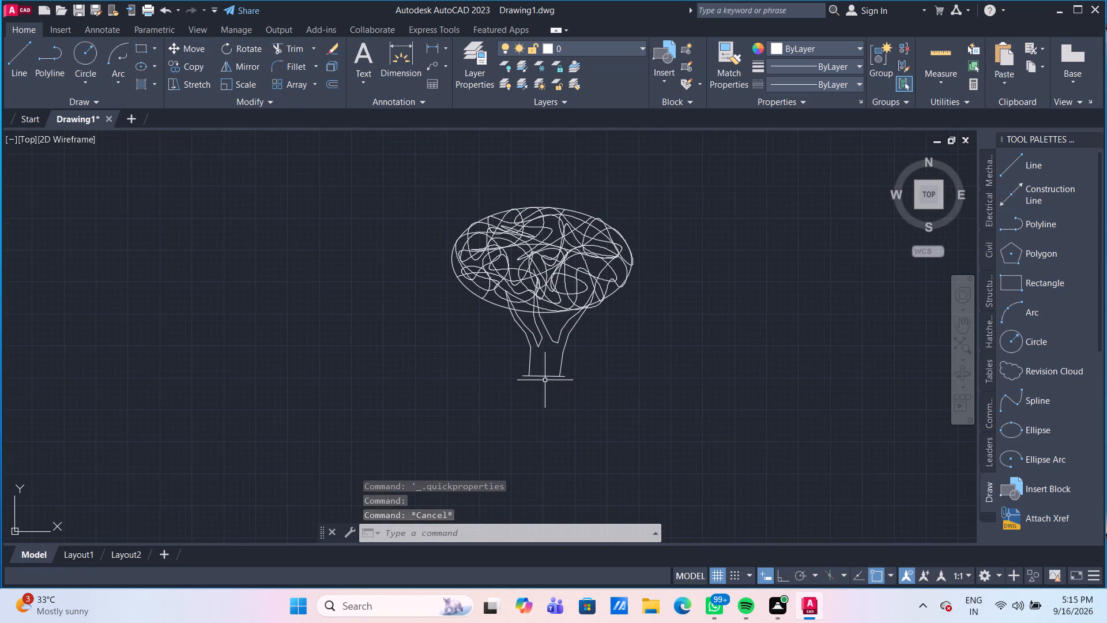
pyautogui.moveTo(546, 380); pyautogui.dragTo(552, 419, button='middle')
pyautogui.click(499, 344)
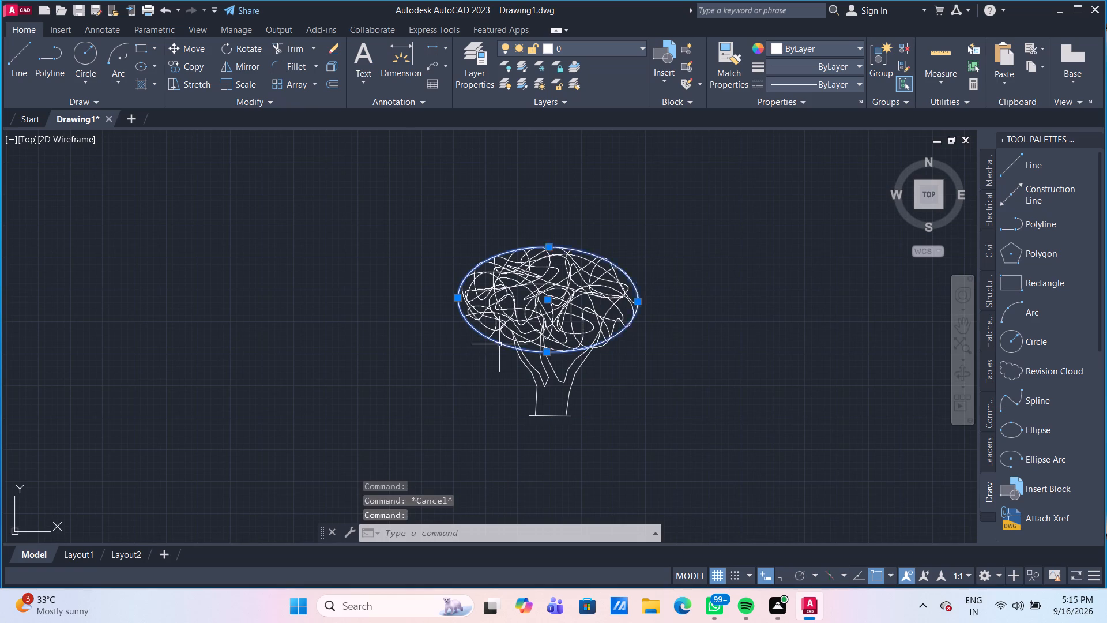
pyautogui.press('Delete')
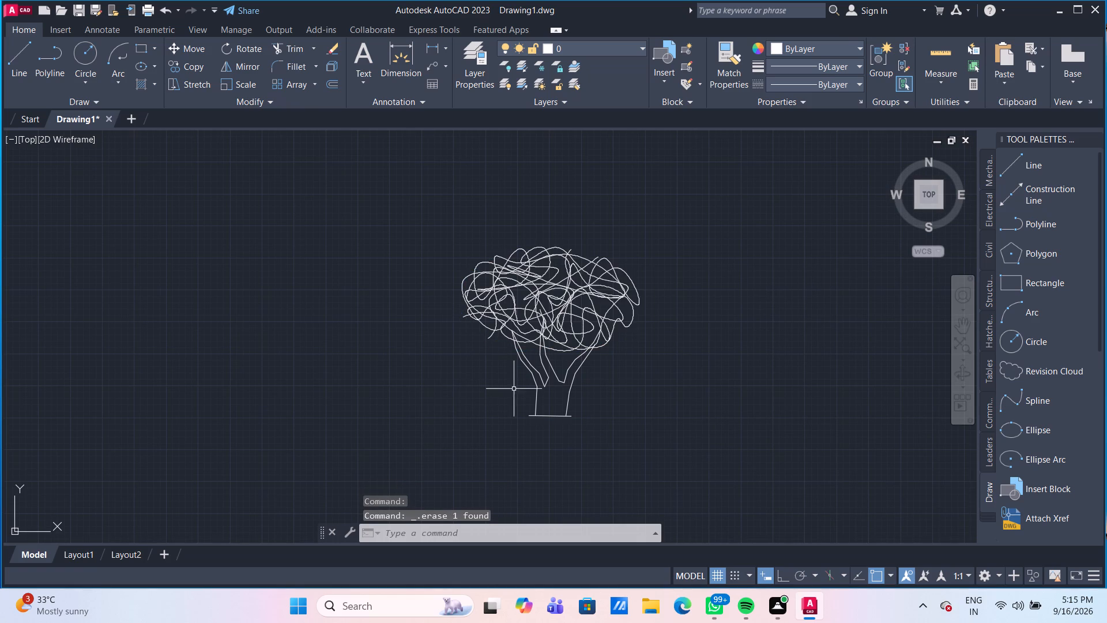
# Trim the four loose spline ends sticking out at the lower left and top of the foliage.
pyautogui.scroll(2, 472, 323)
pyautogui.write('TR')
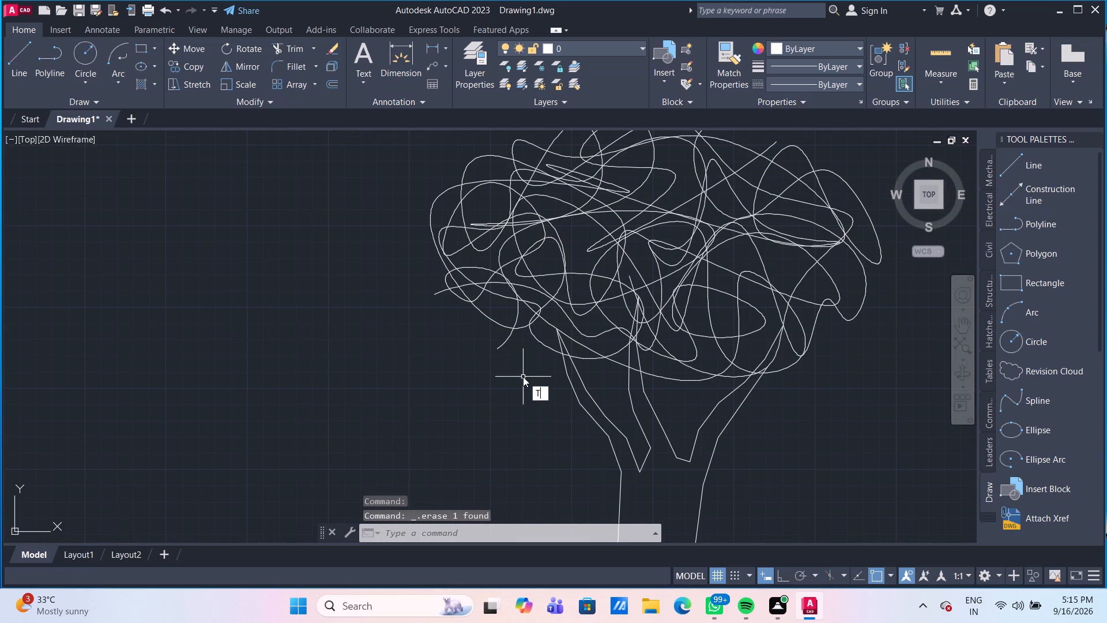
pyautogui.press('Return')
pyautogui.click(503, 346)
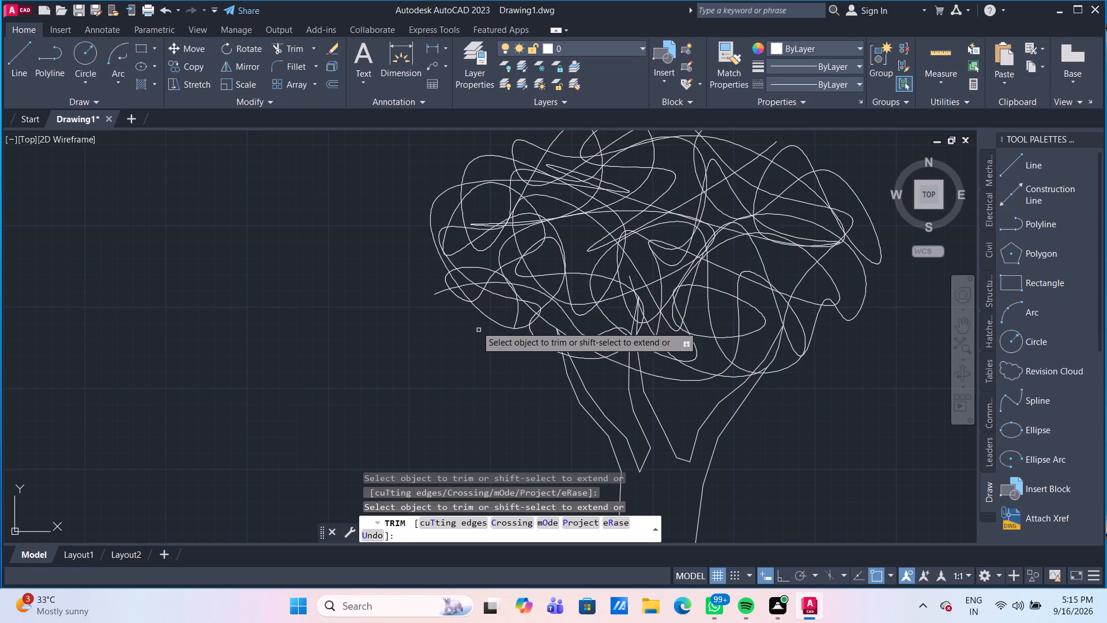
pyautogui.click(443, 294)
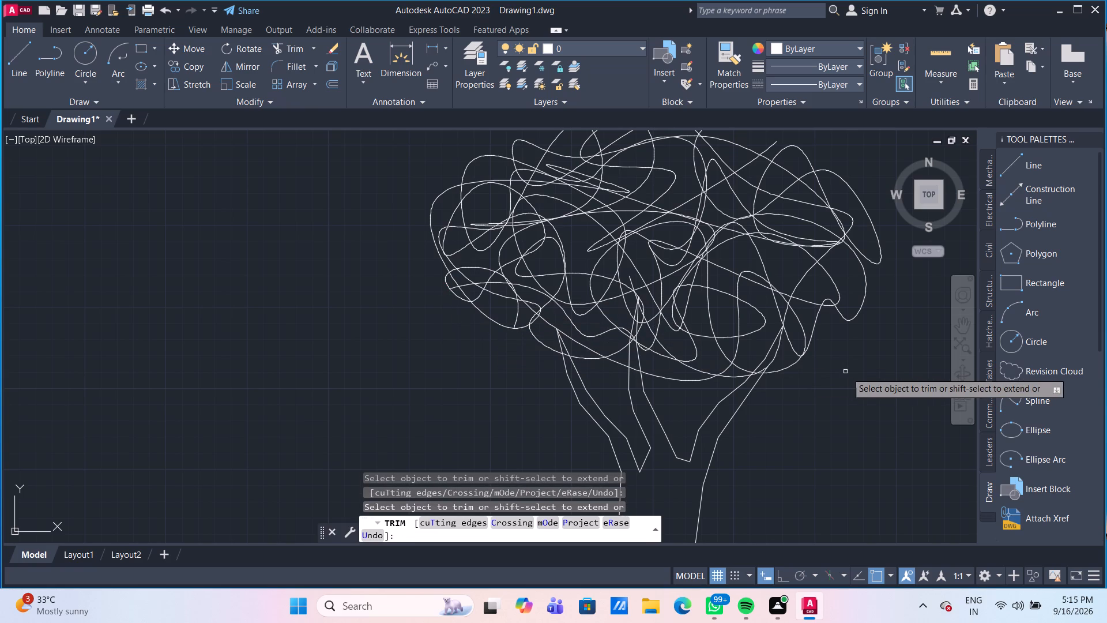
pyautogui.moveTo(846, 372); pyautogui.dragTo(760, 425, button='middle')
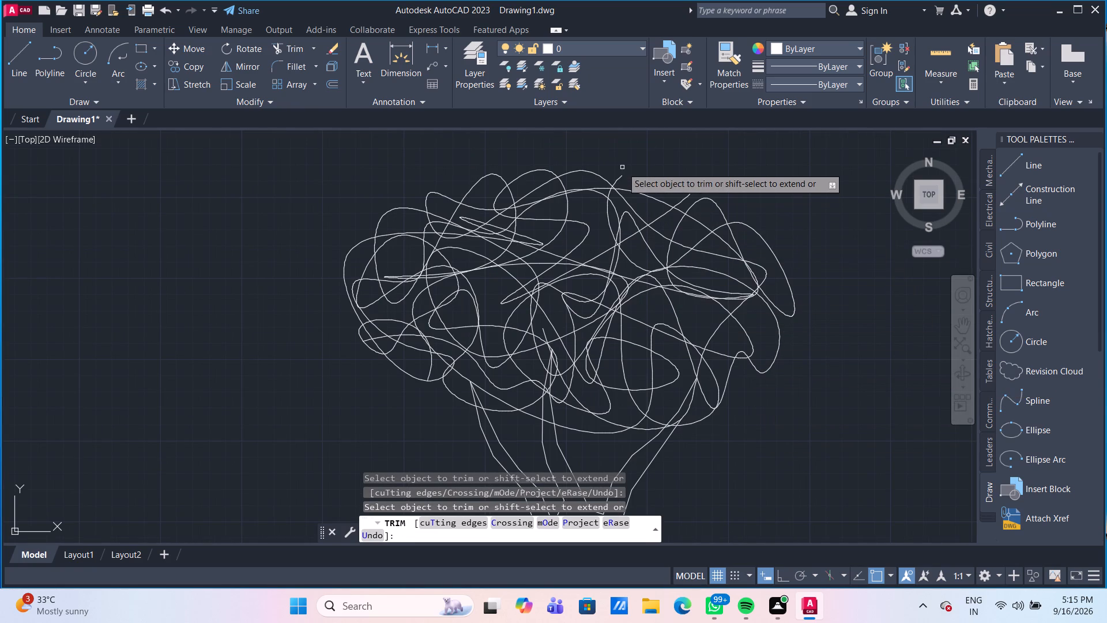
pyautogui.click(622, 177)
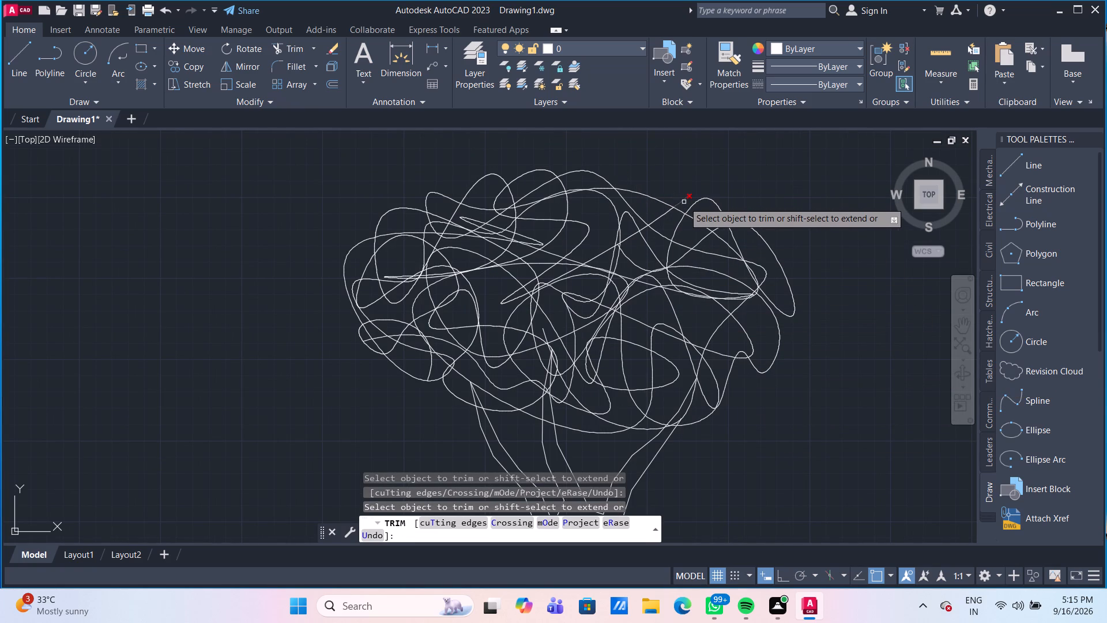
pyautogui.click(684, 202)
# Trim the base line's overhangs beyond both sides of the trunk.
pyautogui.scroll(-3, 778, 205)
pyautogui.moveTo(805, 335); pyautogui.dragTo(741, 386, button='middle')
pyautogui.scroll(3, 664, 356)
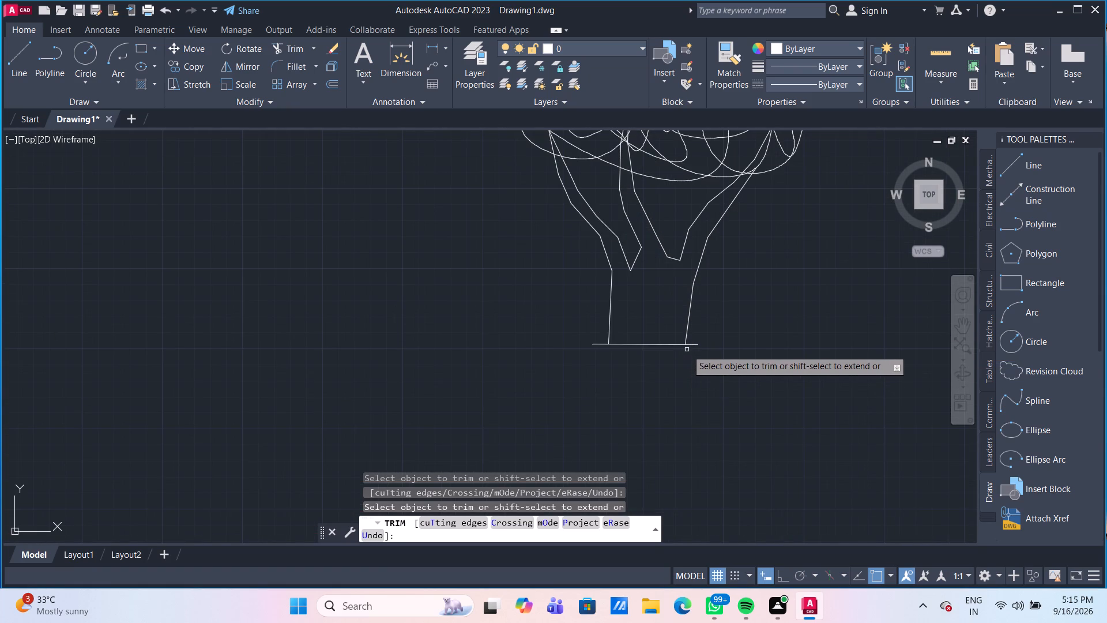
pyautogui.click(691, 344)
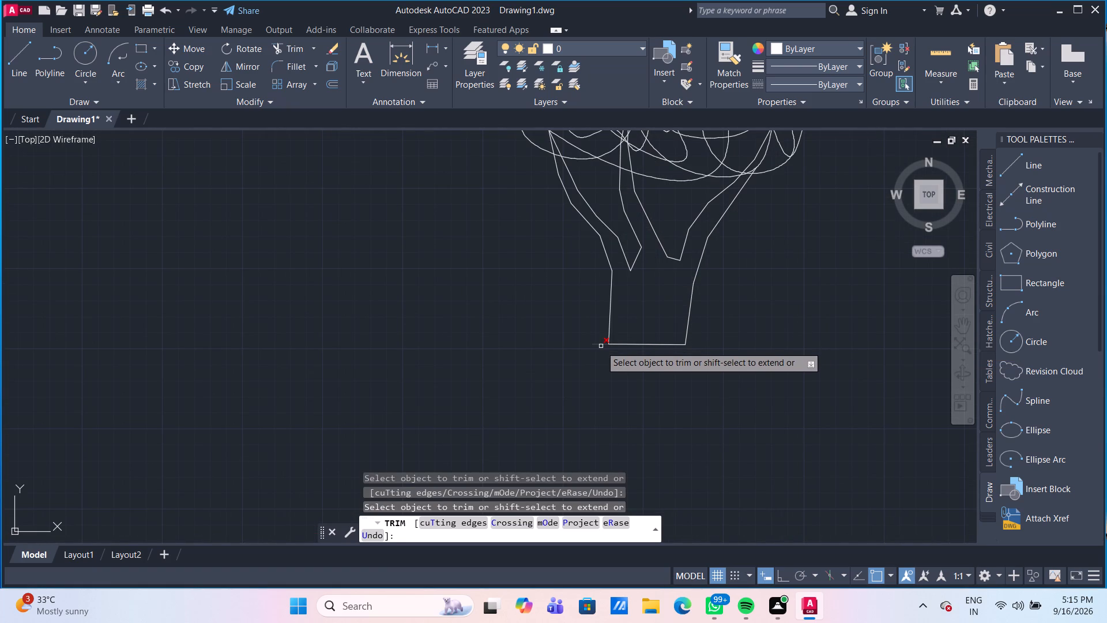
pyautogui.click(601, 346)
pyautogui.scroll(-3, 647, 386)
pyautogui.scroll(-2, 711, 396)
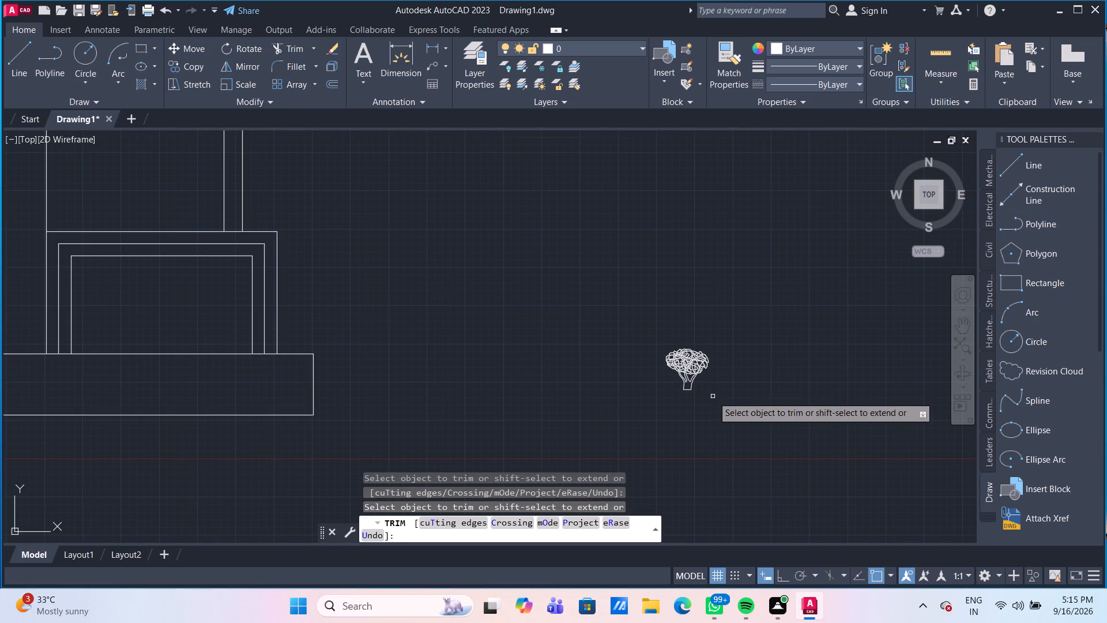
pyautogui.moveTo(713, 396); pyautogui.dragTo(575, 359, button='middle')
pyautogui.scroll(-1, 575, 359)
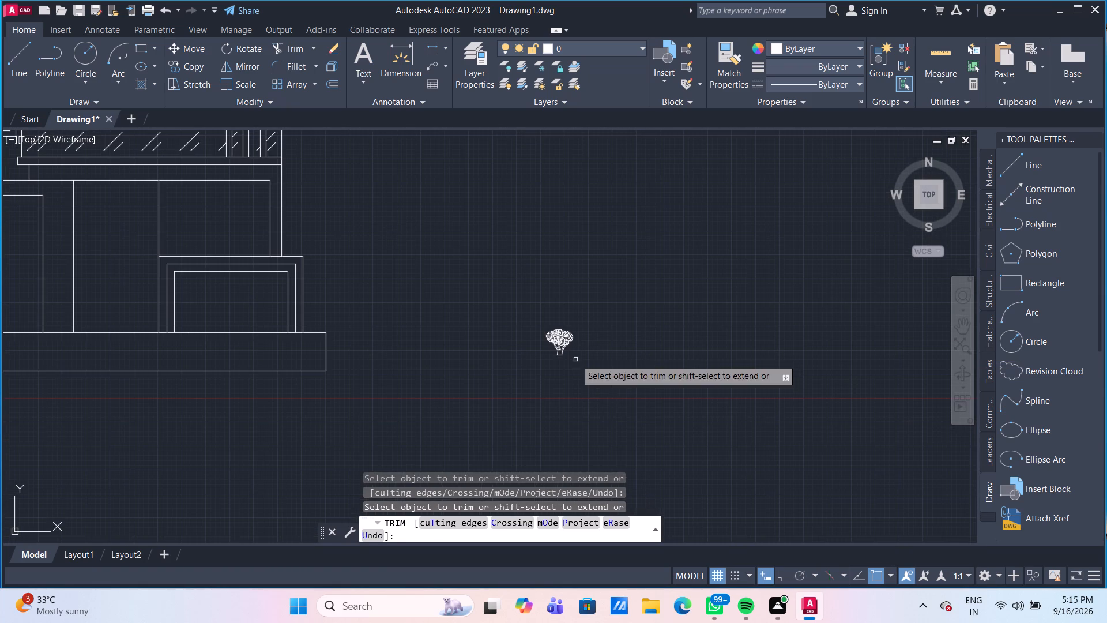
pyautogui.press('Escape')
# Group all the foliage splines and trunk lines of the plant into one unnamed group.
pyautogui.scroll(2, 602, 372)
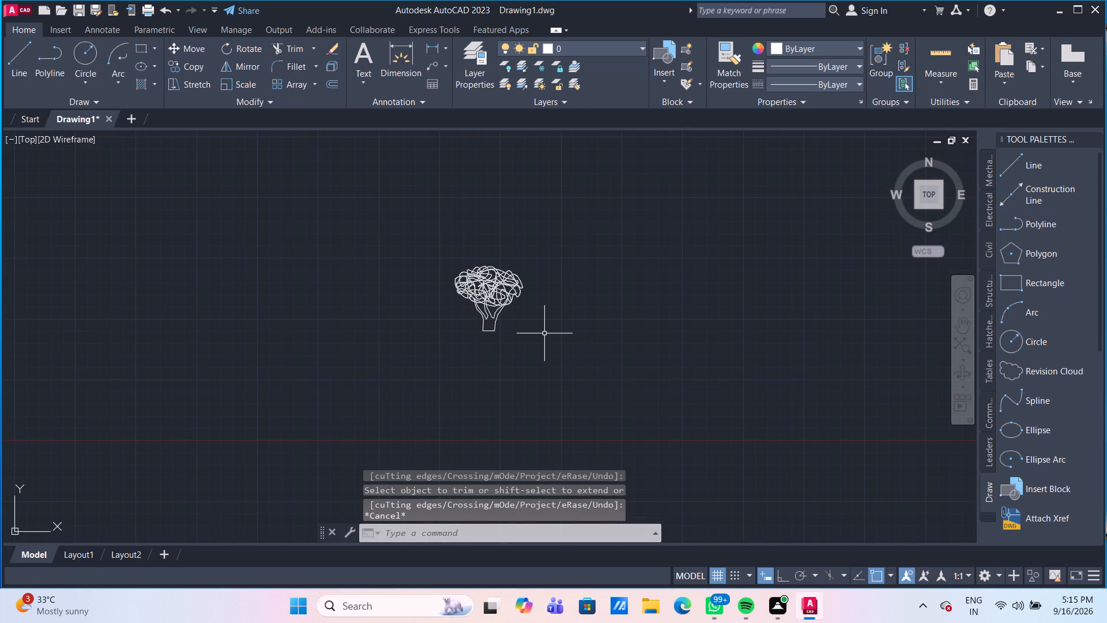
pyautogui.click(536, 336)
pyautogui.click(476, 273)
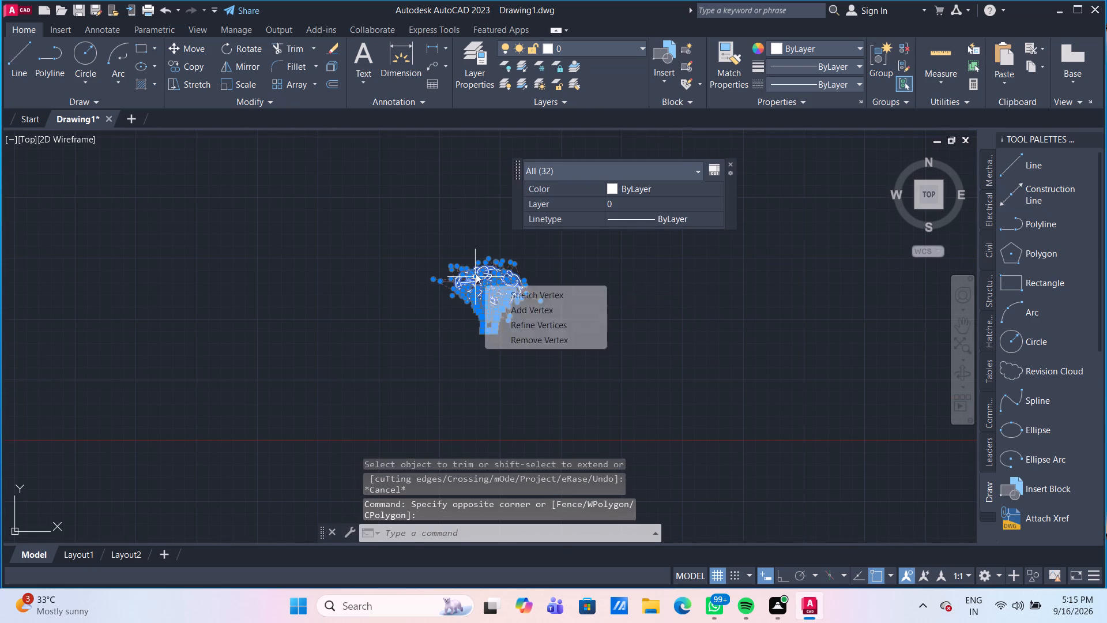
pyautogui.press('g')
pyautogui.press('Return')
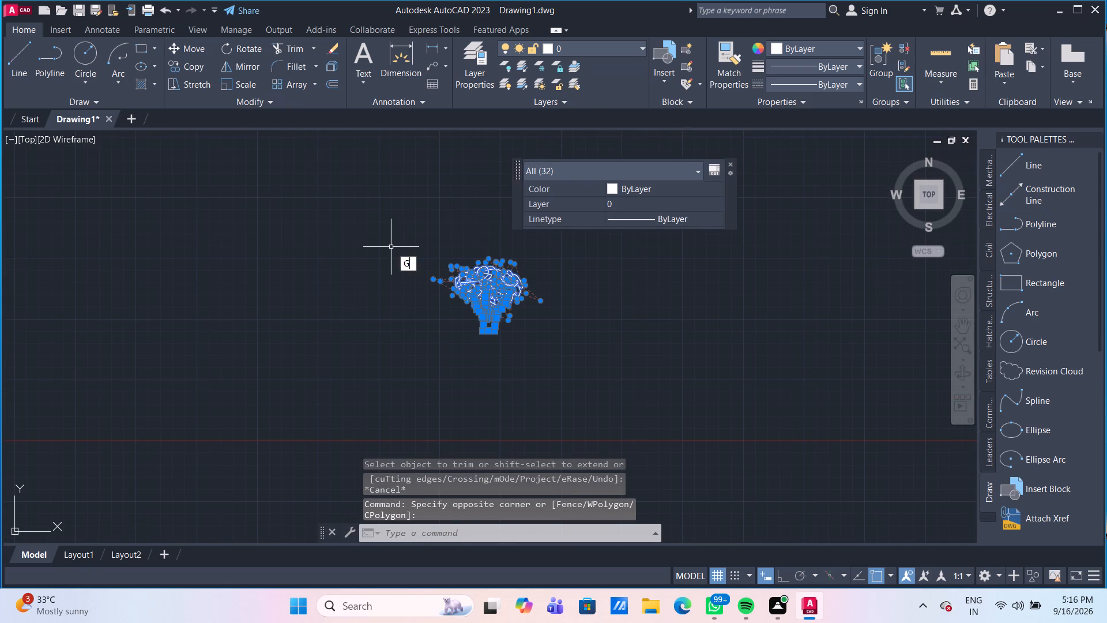
# Ungroup the plant so its foliage splines and trunk lines become separate objects.
pyautogui.scroll(2, 488, 282)
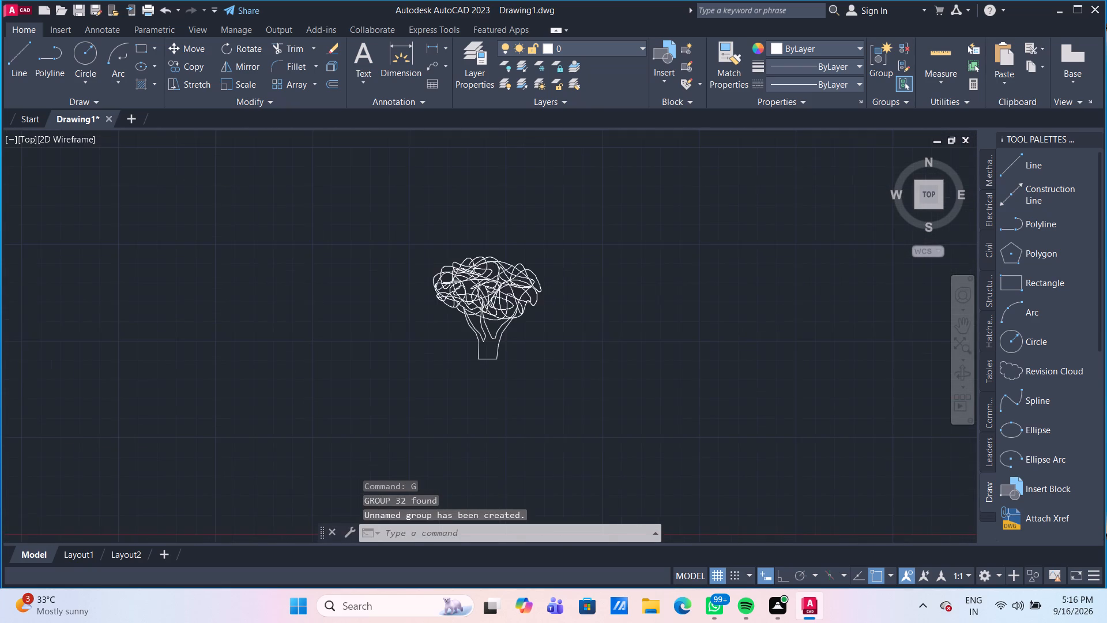
pyautogui.click(485, 277)
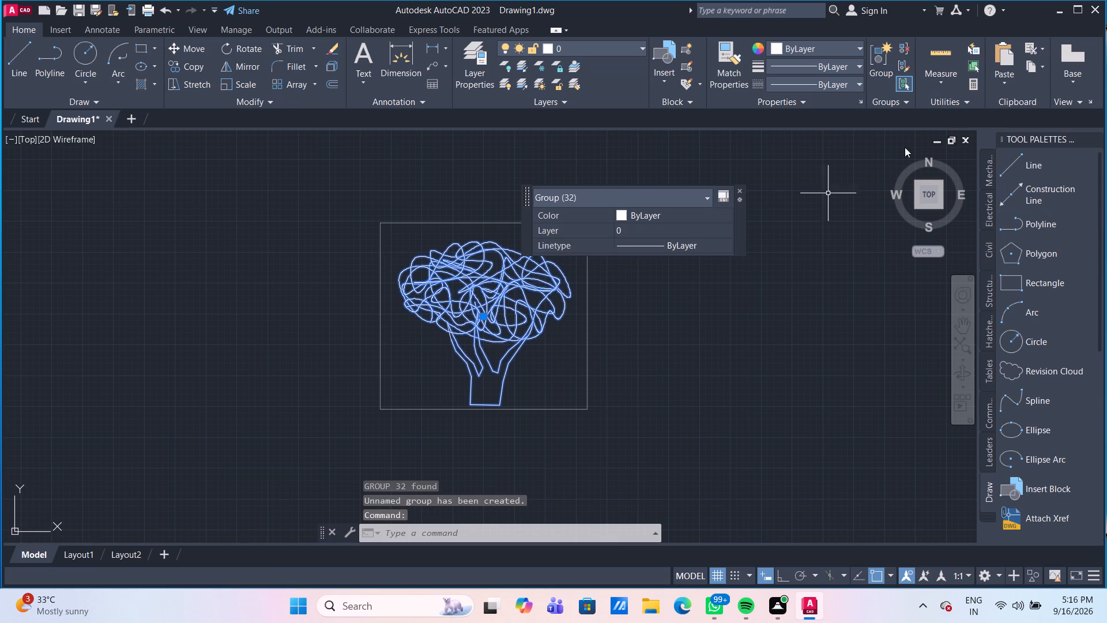
pyautogui.click(909, 46)
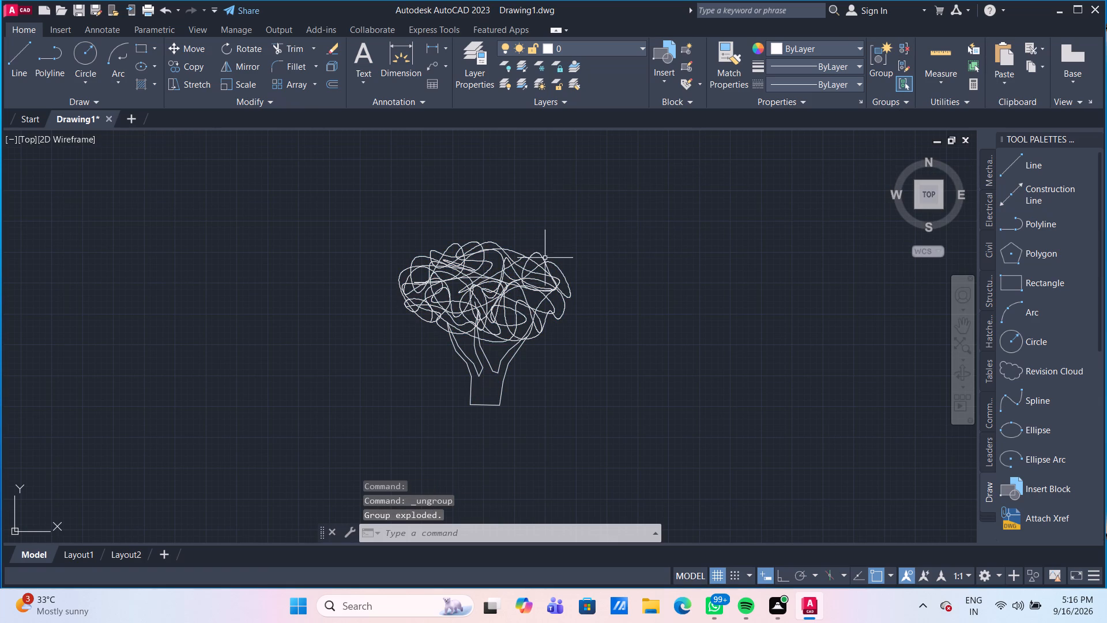
# Set the color of the largest foliage spline, spanning the whole crown, to Green.
pyautogui.click(521, 266)
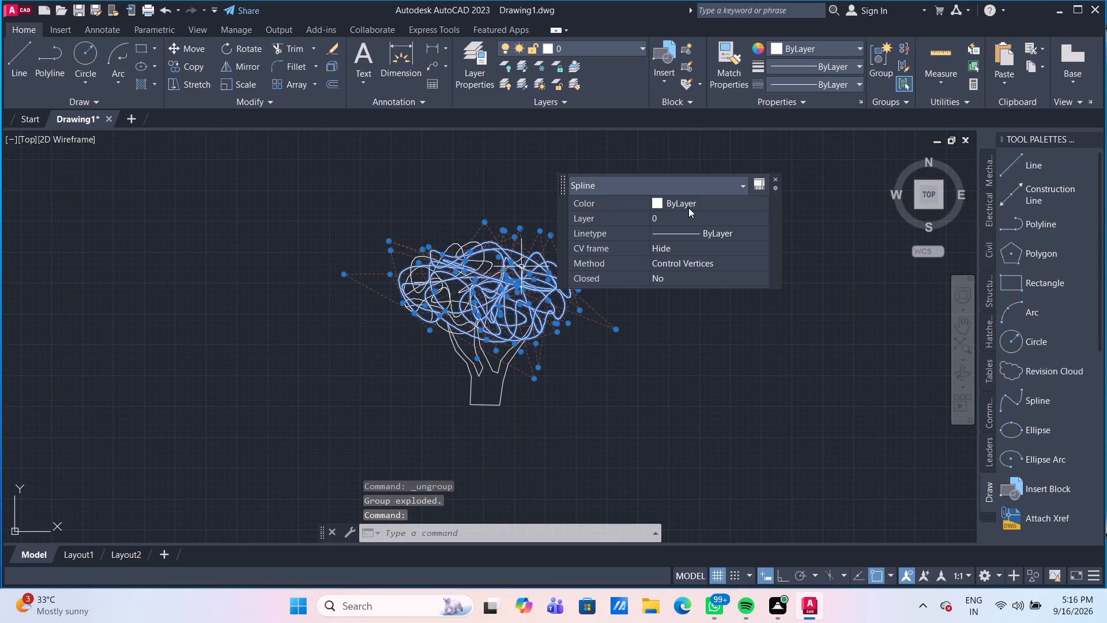
pyautogui.click(689, 201)
pyautogui.click(689, 201)
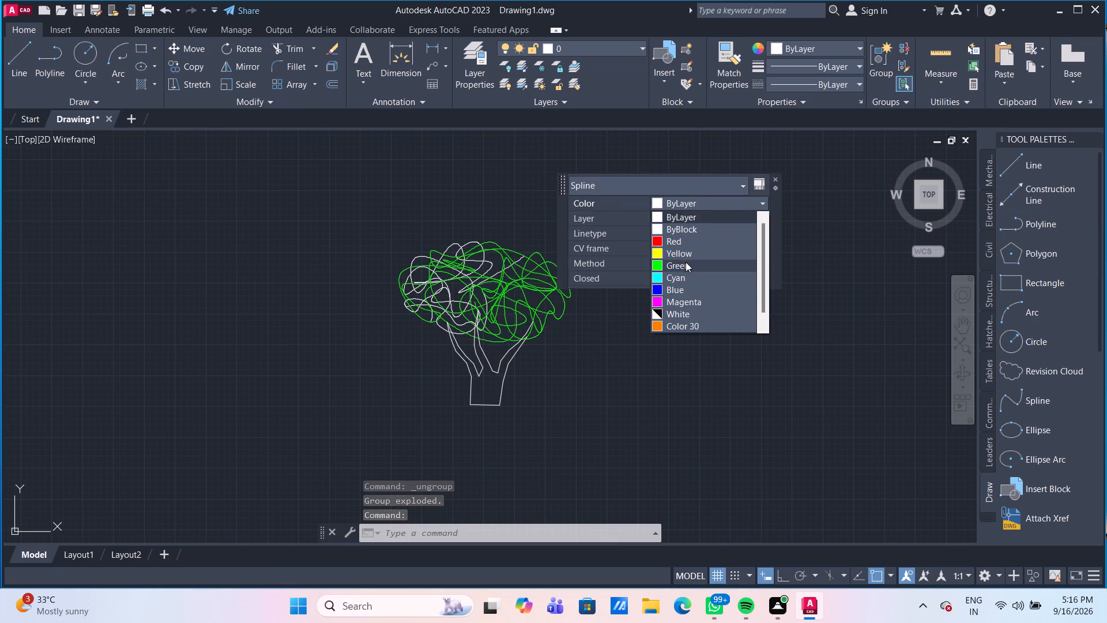
pyautogui.click(686, 265)
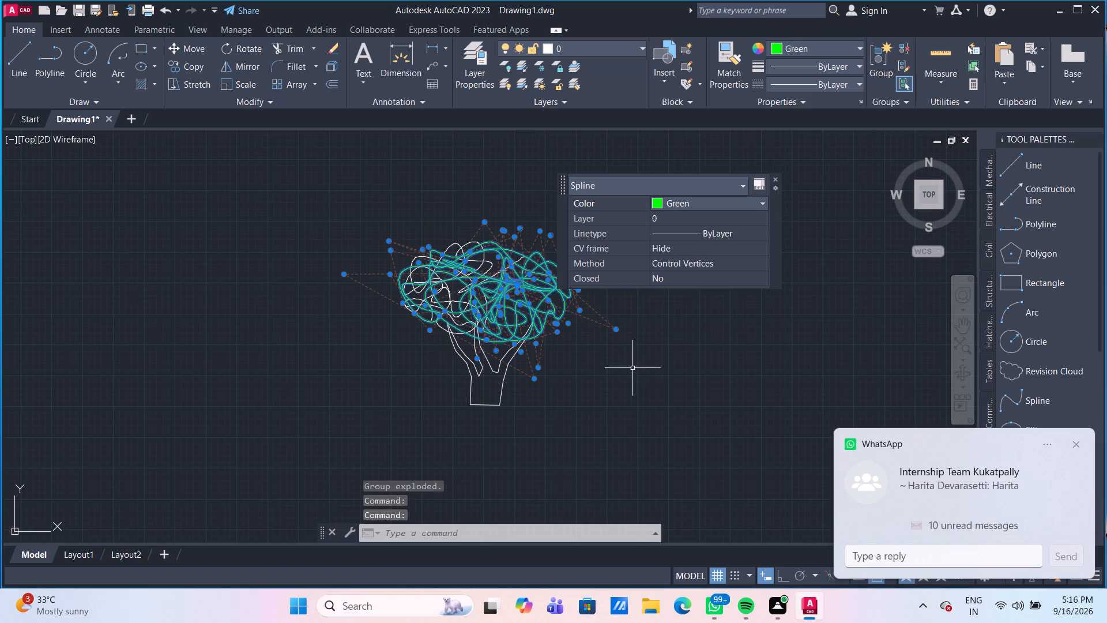
pyautogui.click(684, 411)
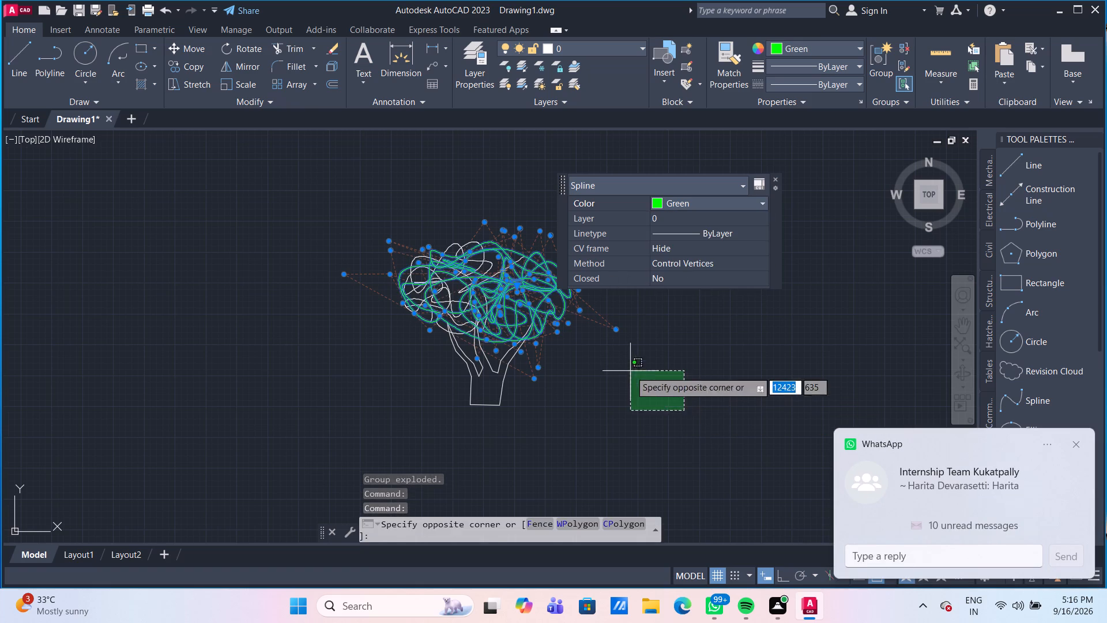
pyautogui.click(630, 371)
pyautogui.press('Escape')
# Set the color of the looping white foliage spline in the crown's left half to Green.
pyautogui.scroll(1, 473, 295)
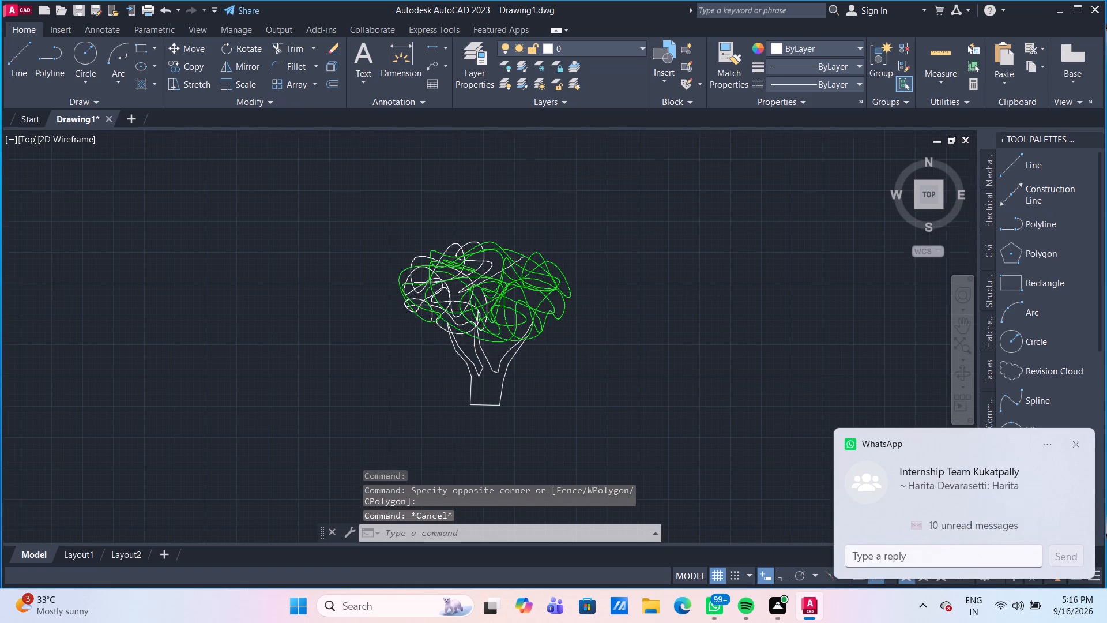
pyautogui.click(487, 239)
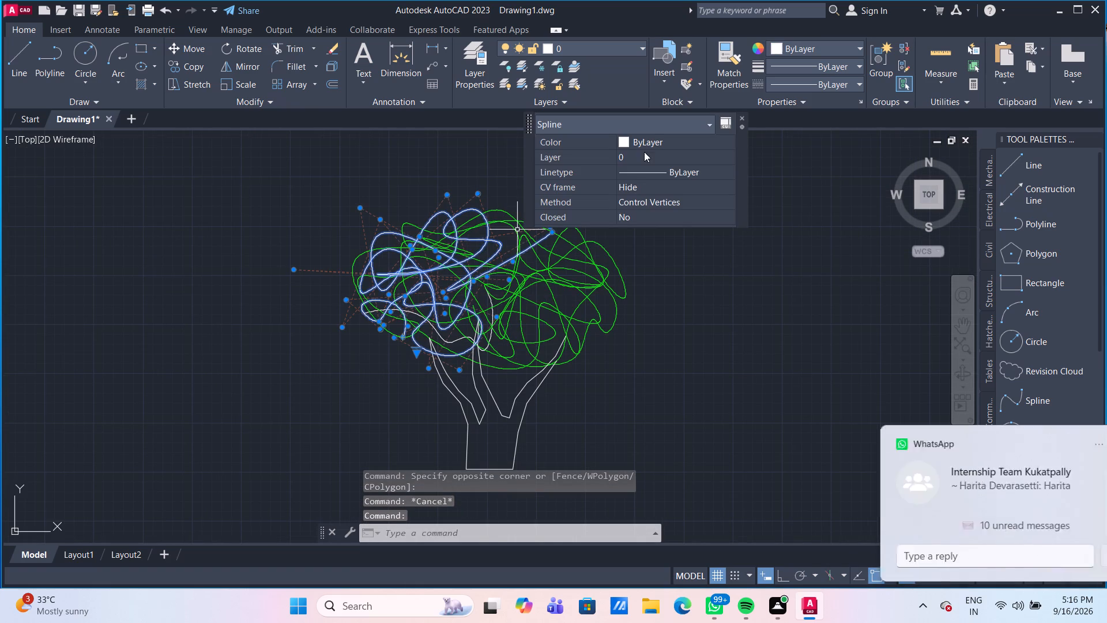
pyautogui.click(657, 138)
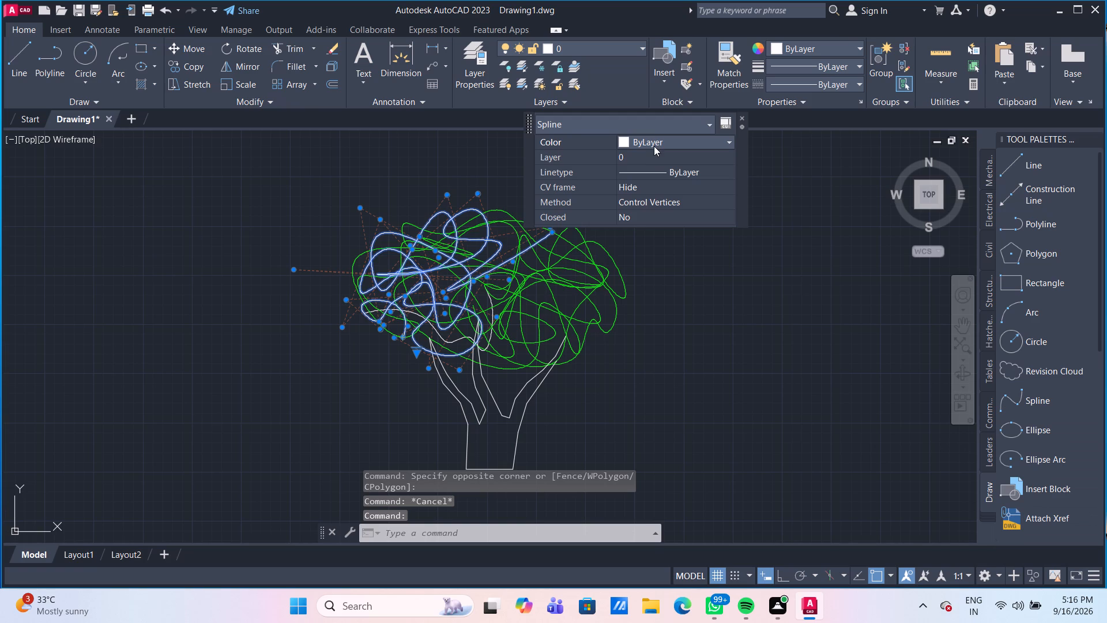
pyautogui.click(652, 141)
pyautogui.click(647, 204)
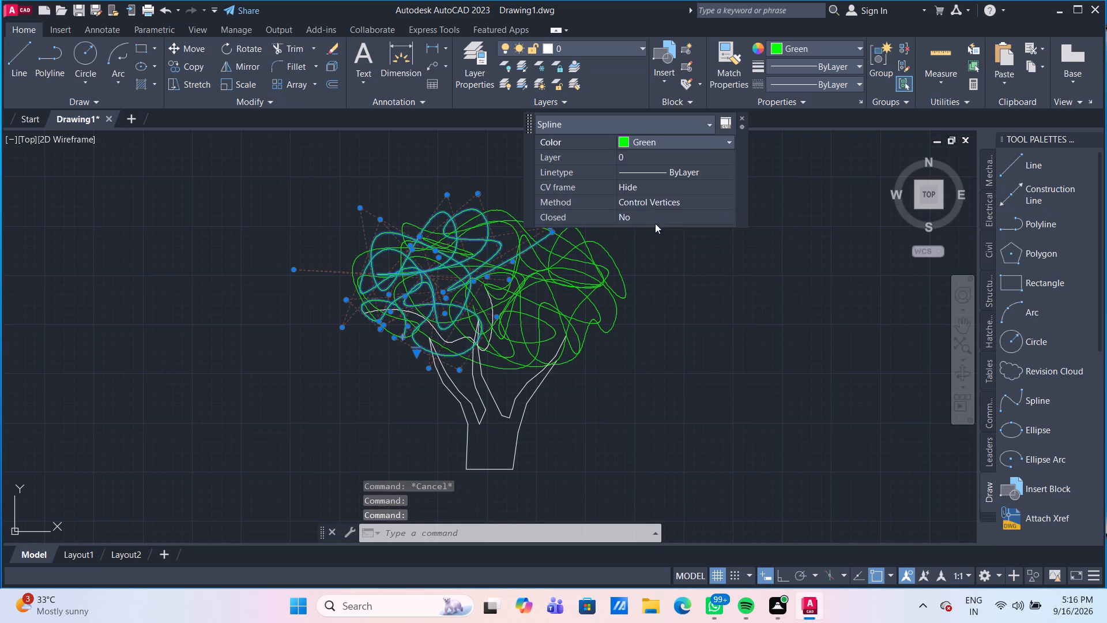
pyautogui.press('Escape')
# Set the color of the short wavy white spline at the crown's lower left to Green.
pyautogui.scroll(1, 466, 334)
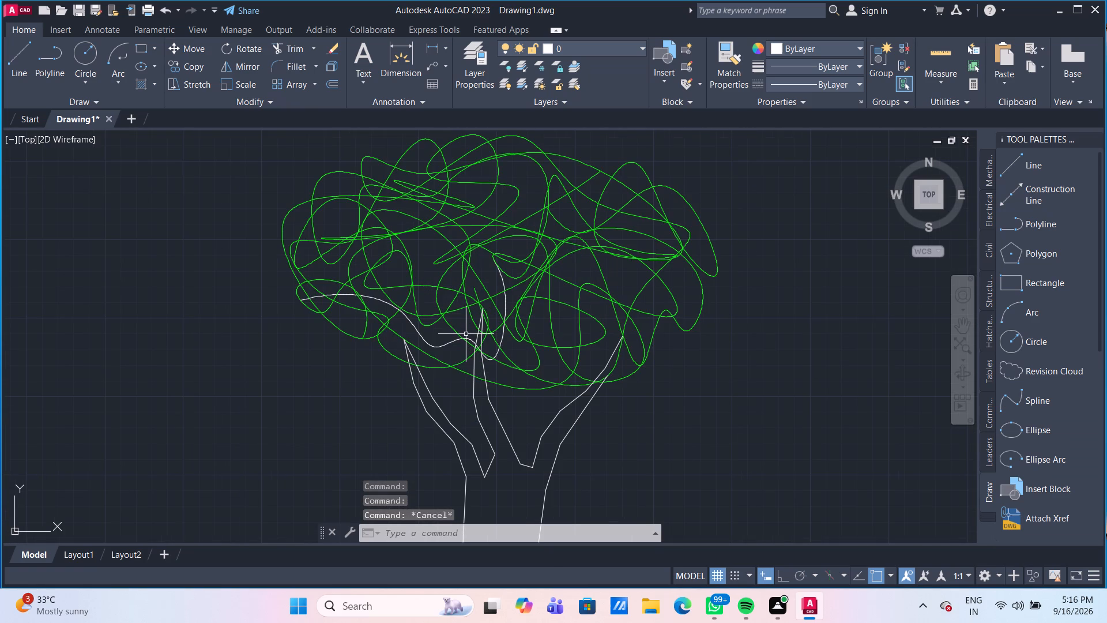
pyautogui.click(458, 341)
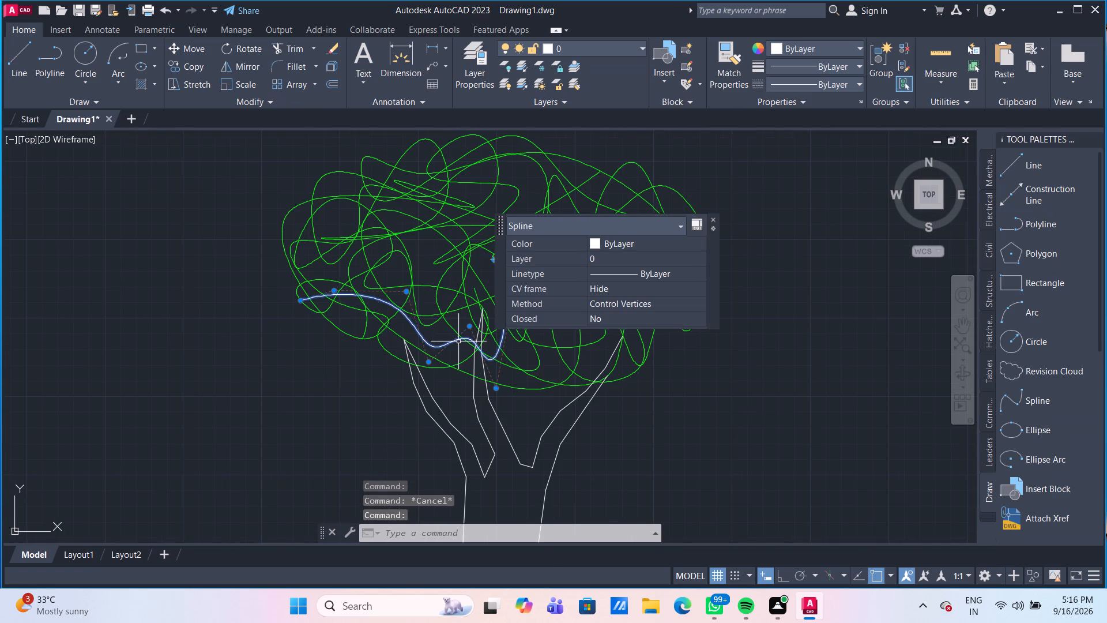
pyautogui.click(619, 242)
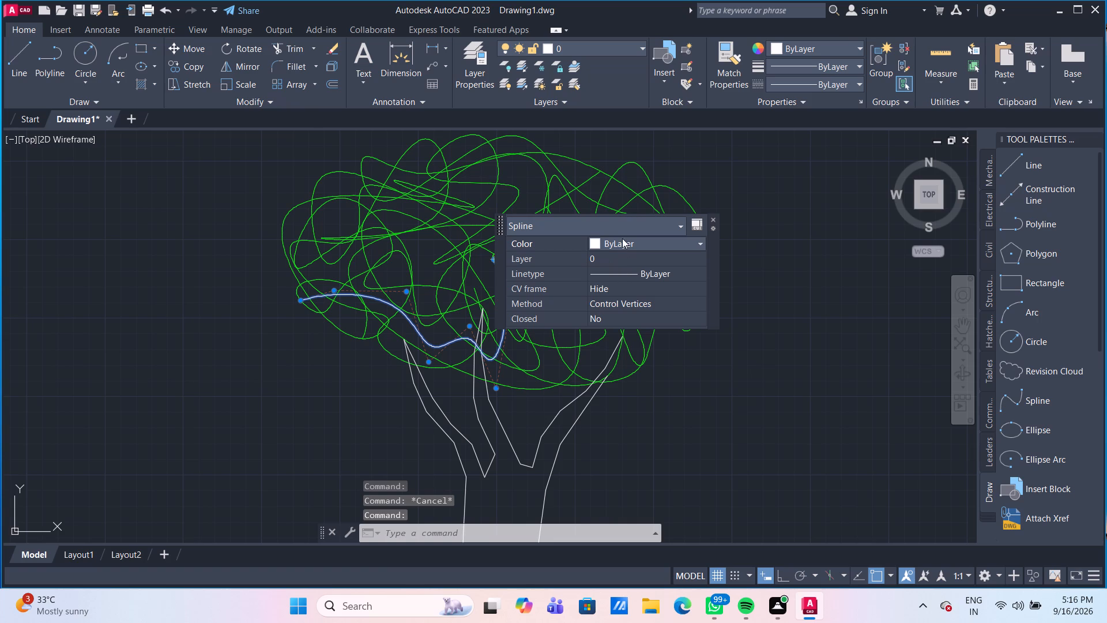
pyautogui.click(627, 241)
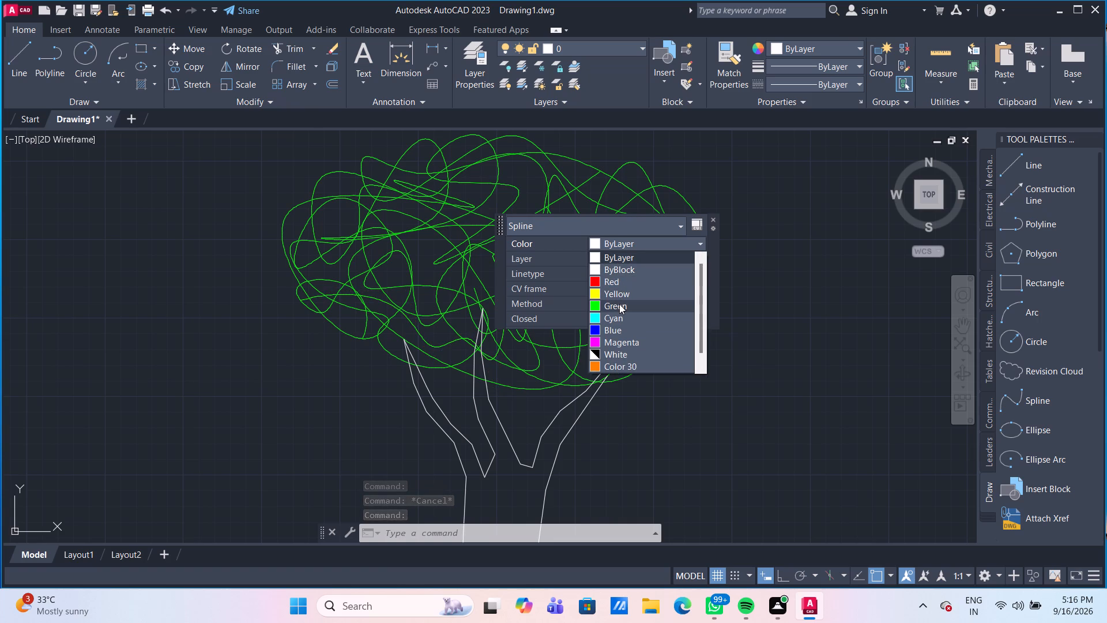
pyautogui.click(619, 304)
pyautogui.press('Escape')
# Set the color of all the trunk and branch lines, including the branch tips inside the foliage, to Color 30.
pyautogui.moveTo(630, 382); pyautogui.dragTo(611, 276, button='middle')
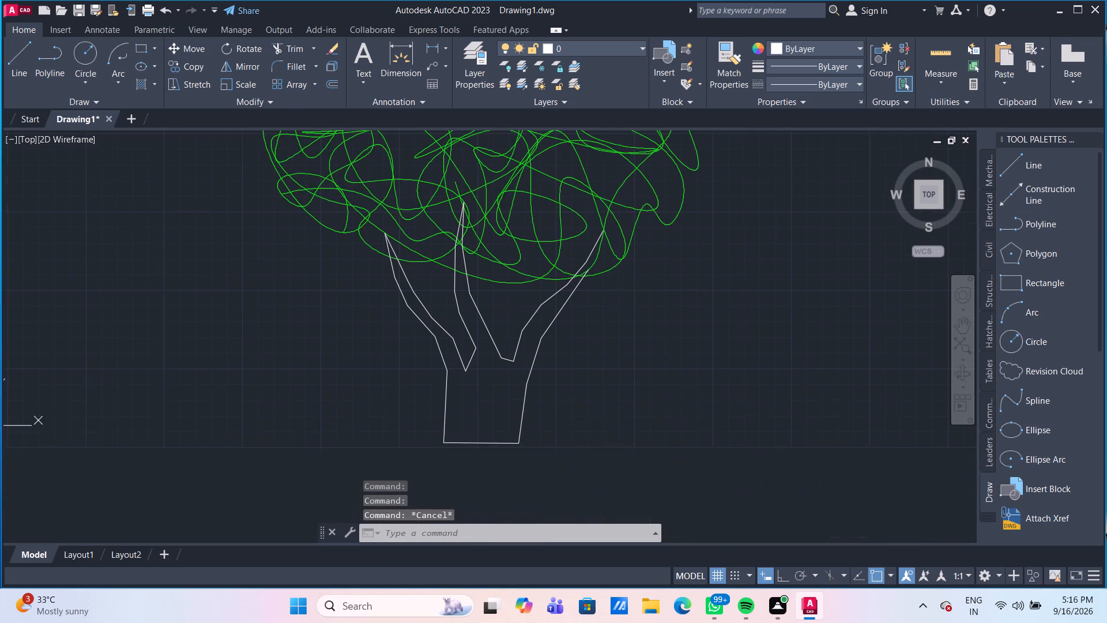
pyautogui.scroll(-1, 580, 382)
pyautogui.moveTo(587, 436); pyautogui.dragTo(583, 426)
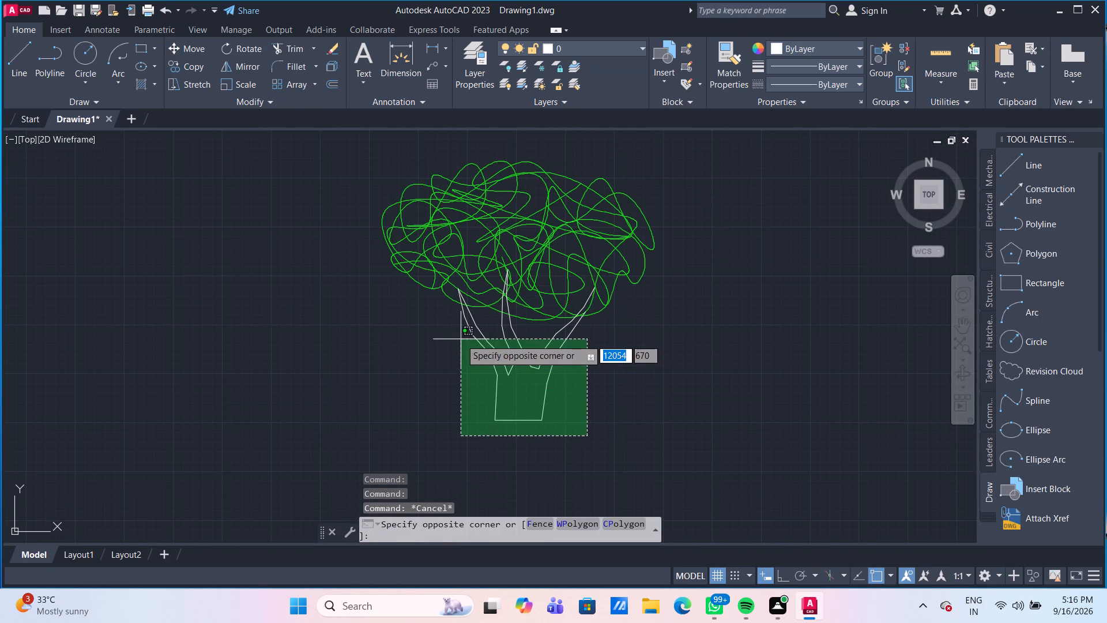
pyautogui.click(461, 339)
pyautogui.scroll(2, 470, 326)
pyautogui.click(488, 312)
pyautogui.click(434, 287)
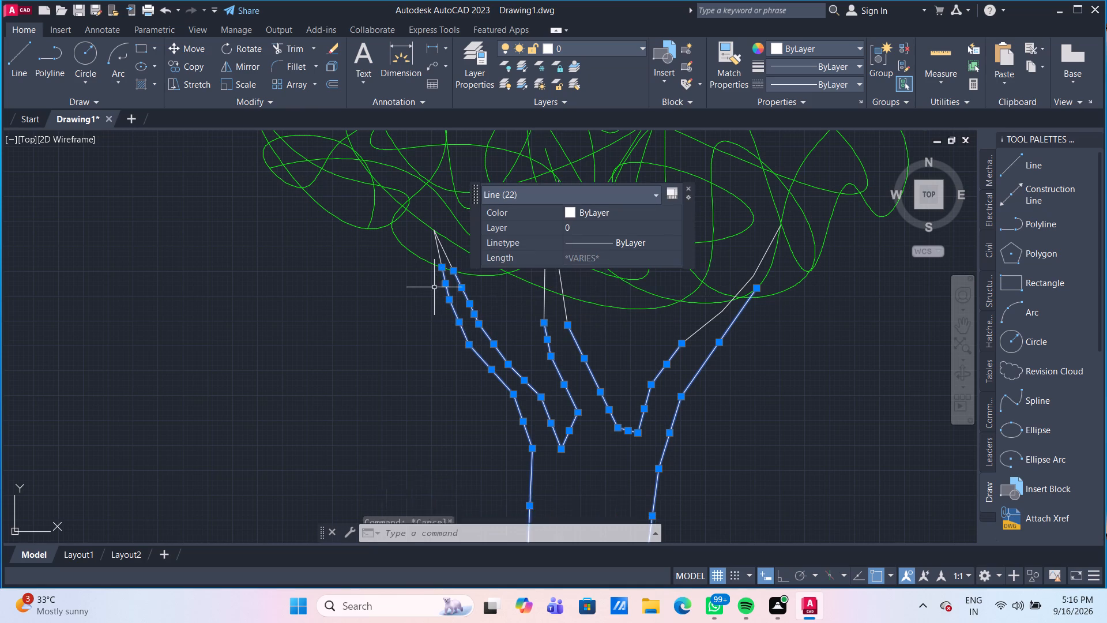
pyautogui.scroll(1, 454, 252)
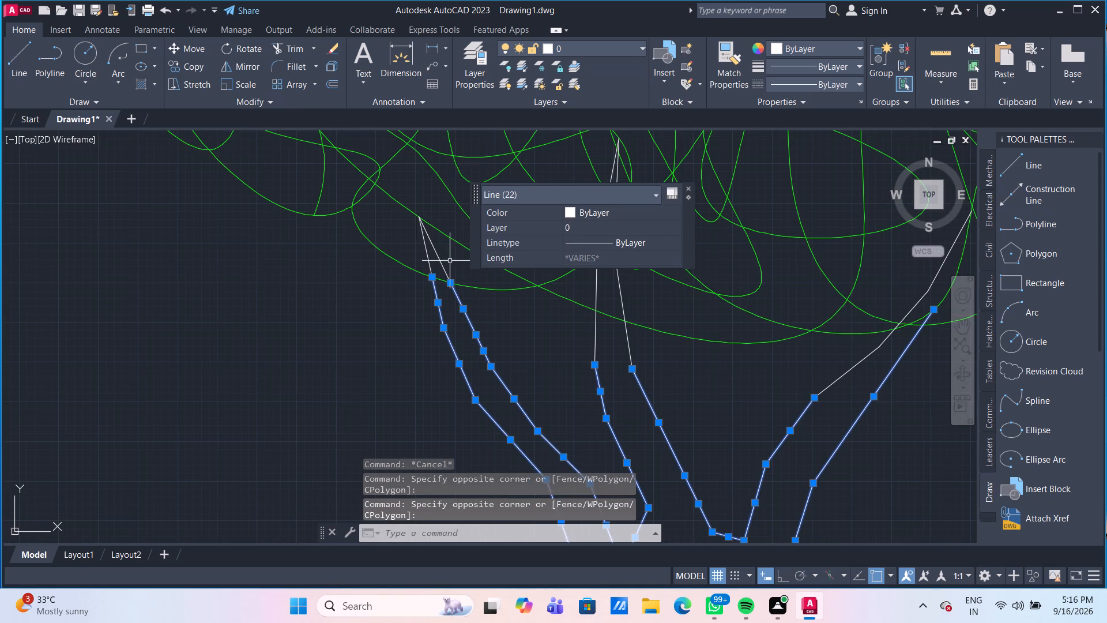
pyautogui.click(450, 261)
pyautogui.click(417, 243)
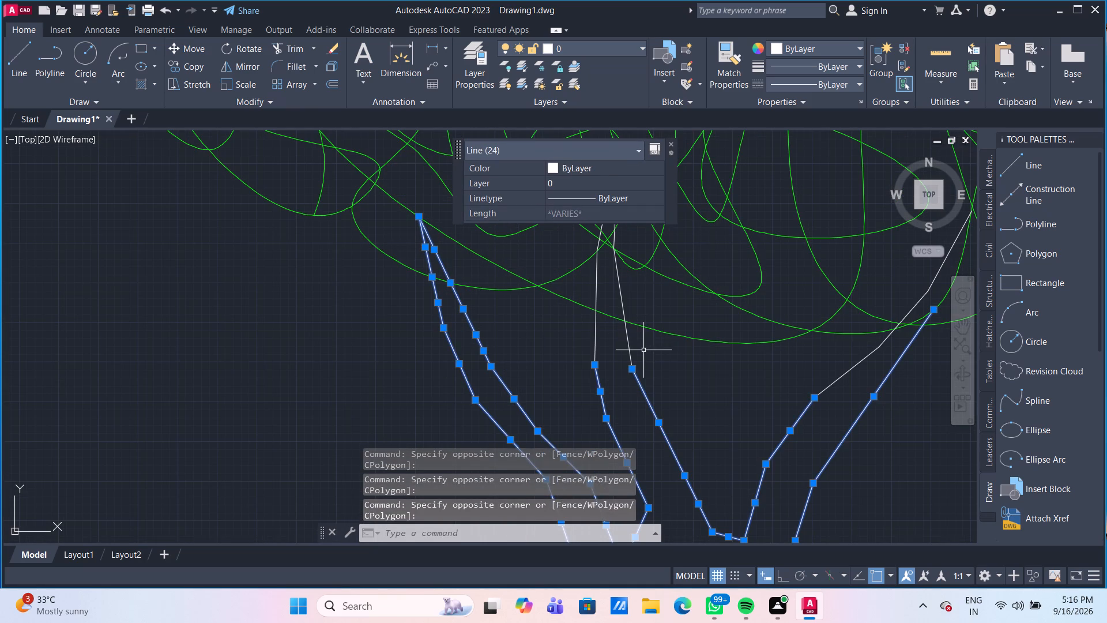
pyautogui.moveTo(642, 350); pyautogui.dragTo(632, 348)
pyautogui.click(579, 337)
pyautogui.moveTo(655, 343); pyautogui.dragTo(581, 440, button='middle')
pyautogui.scroll(-1, 656, 343)
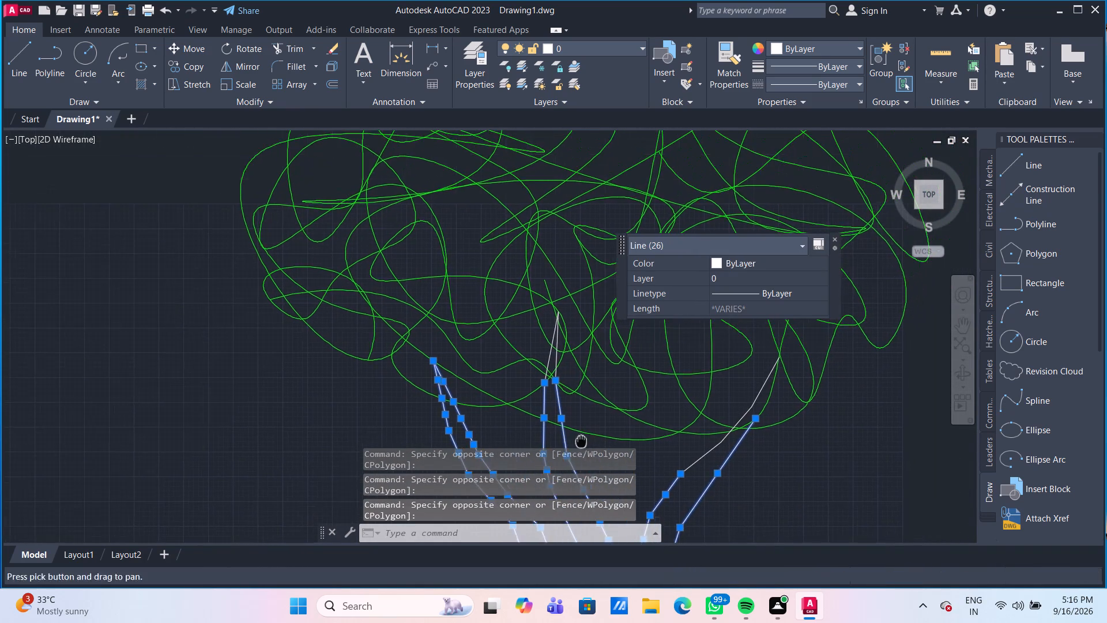
pyautogui.scroll(2, 568, 351)
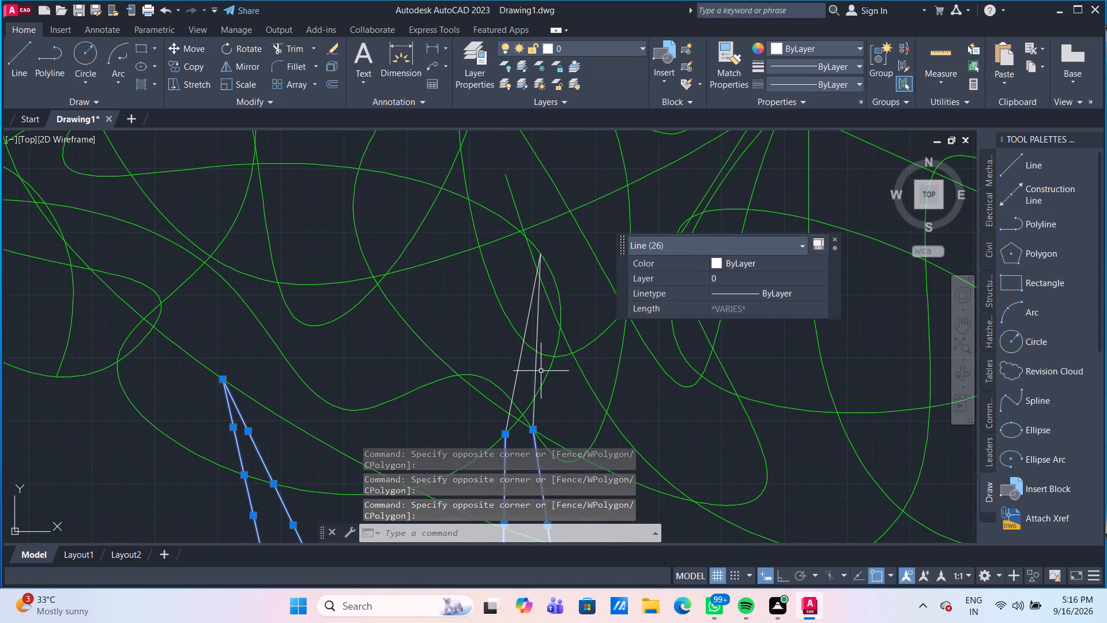
pyautogui.click(541, 371)
pyautogui.click(514, 361)
pyautogui.scroll(-3, 594, 374)
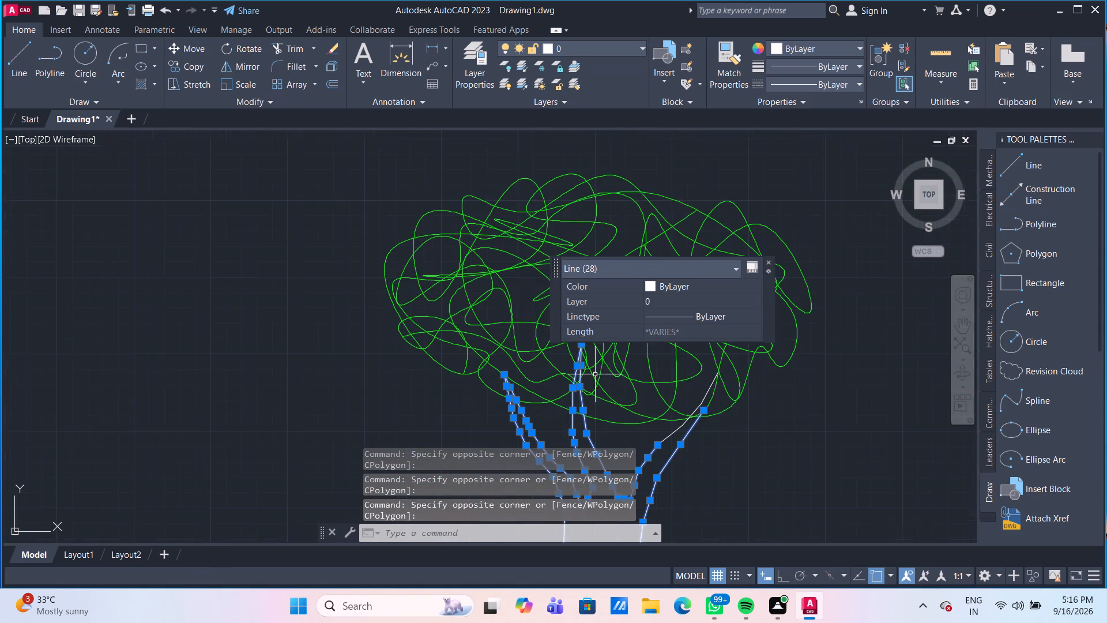
pyautogui.scroll(1, 703, 404)
pyautogui.click(701, 403)
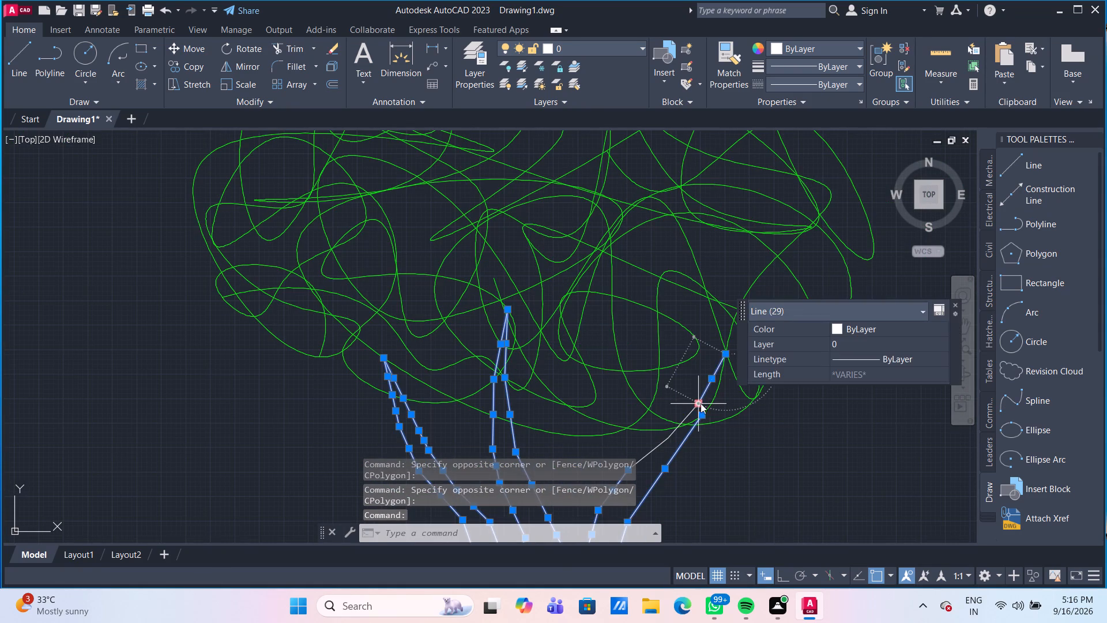
pyautogui.click(669, 438)
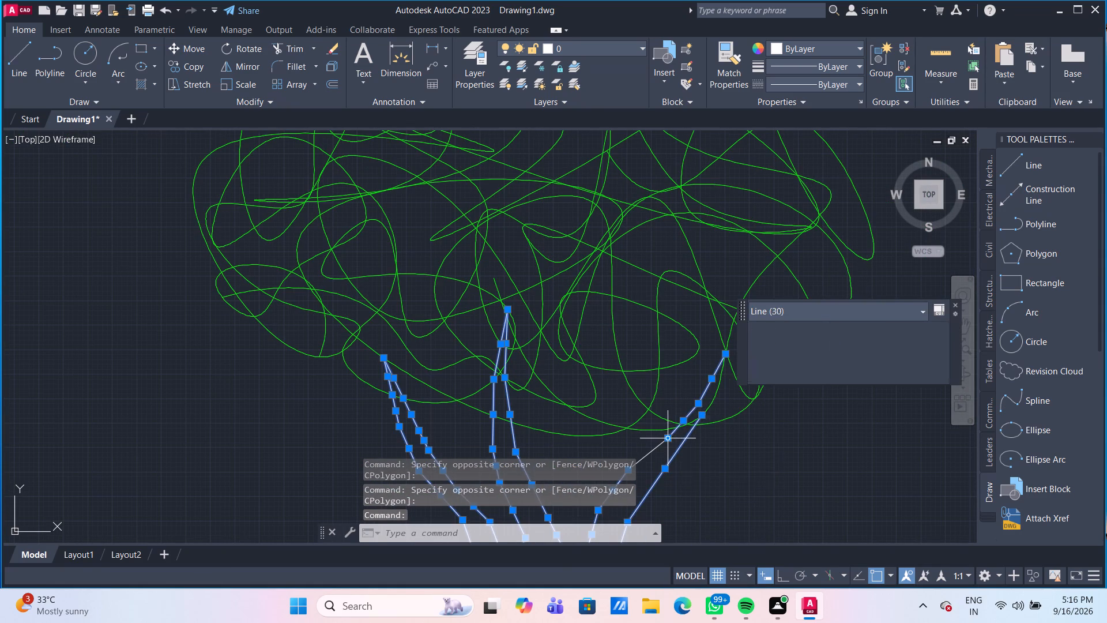
pyautogui.click(657, 447)
pyautogui.scroll(-2, 603, 415)
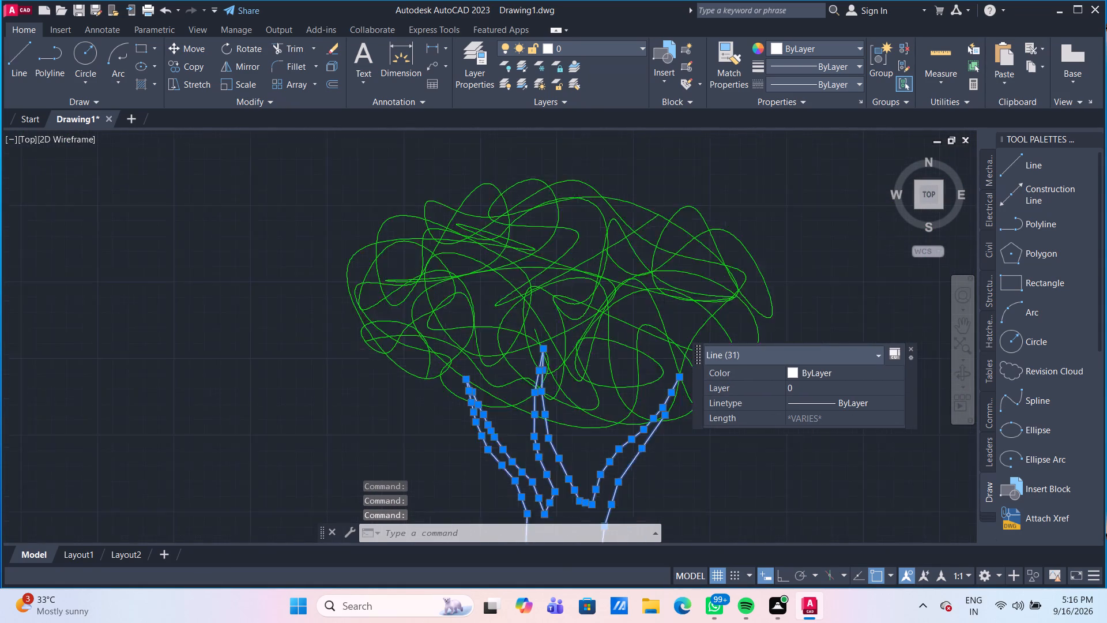
pyautogui.moveTo(600, 423); pyautogui.dragTo(519, 286, button='middle')
pyautogui.click(850, 375)
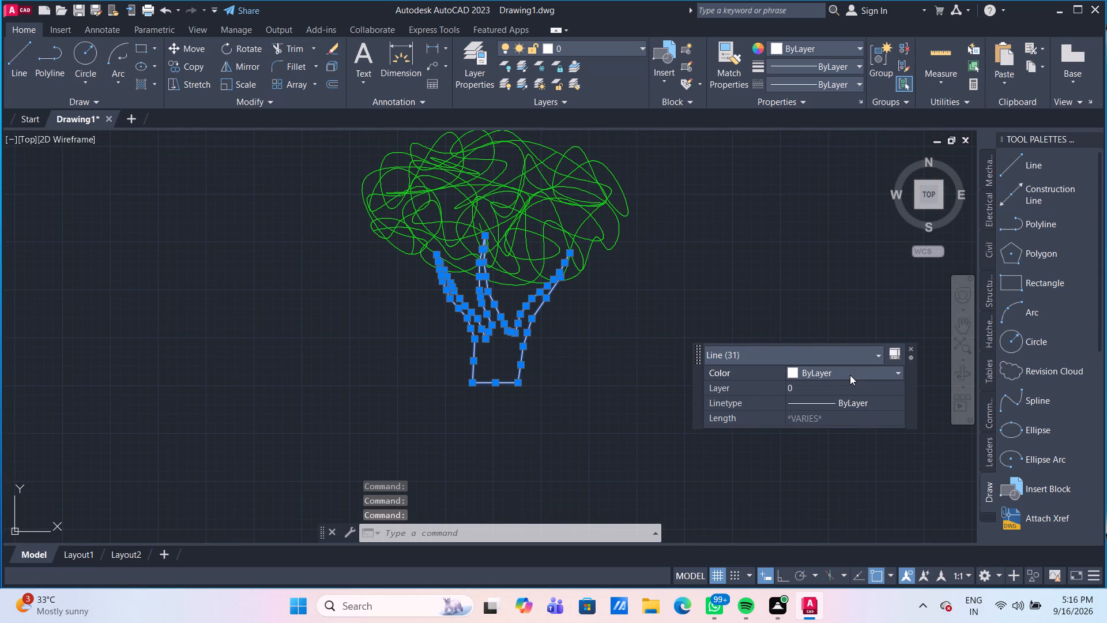
pyautogui.click(850, 375)
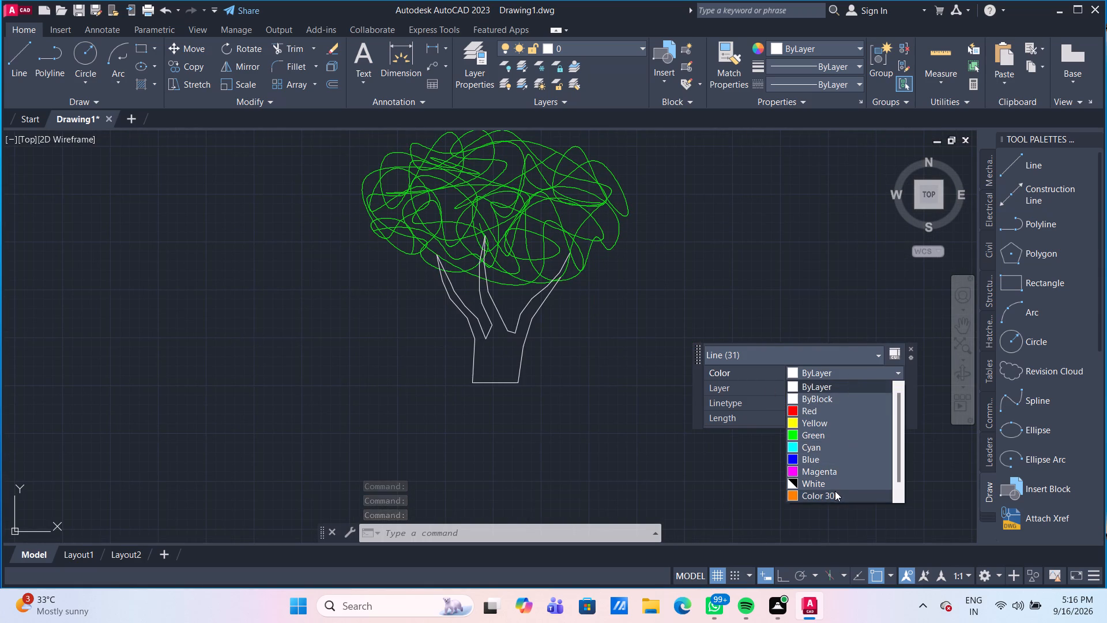
pyautogui.click(835, 493)
pyautogui.scroll(-1, 654, 370)
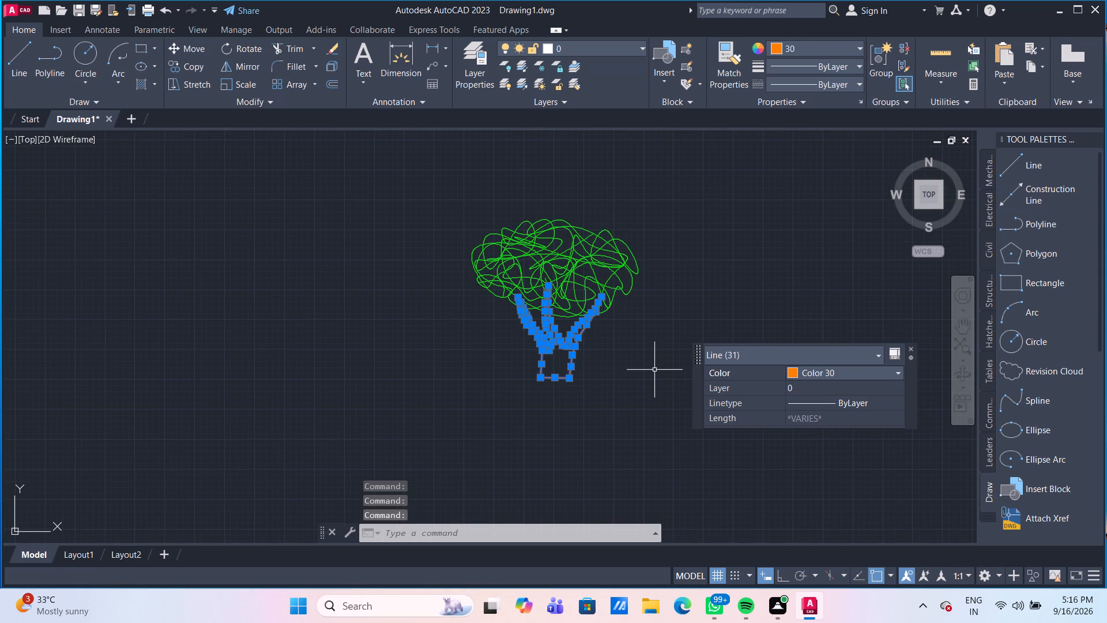
pyautogui.press('Escape')
# Group the plant's three green foliage splines and all its orange trunk and branch lines into one object.
pyautogui.scroll(-1, 653, 367)
pyautogui.scroll(1, 630, 321)
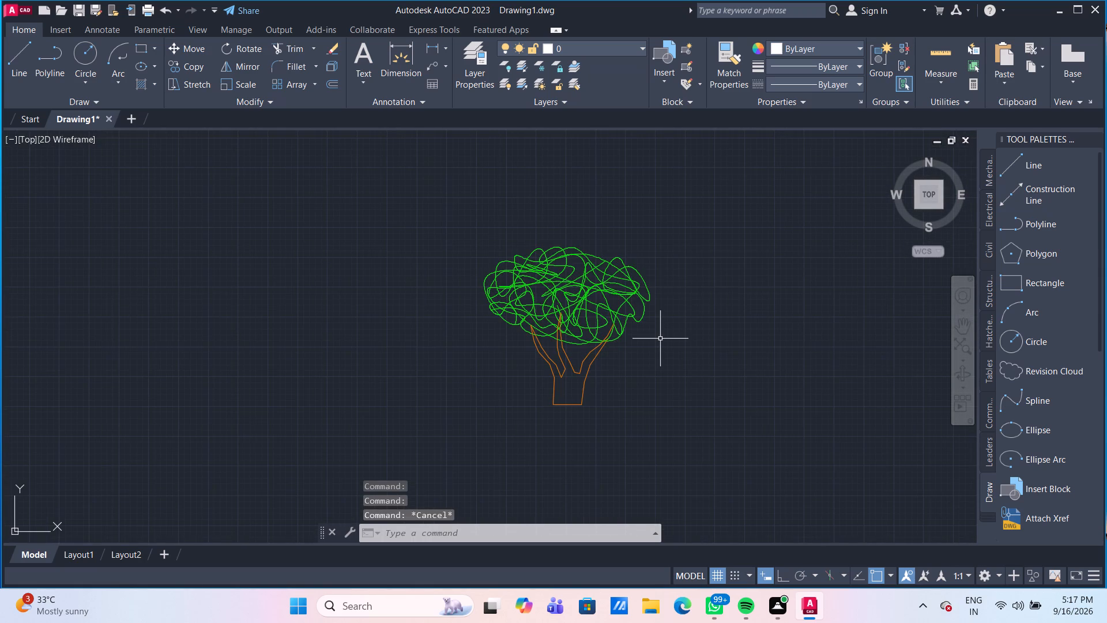
pyautogui.scroll(-2, 664, 341)
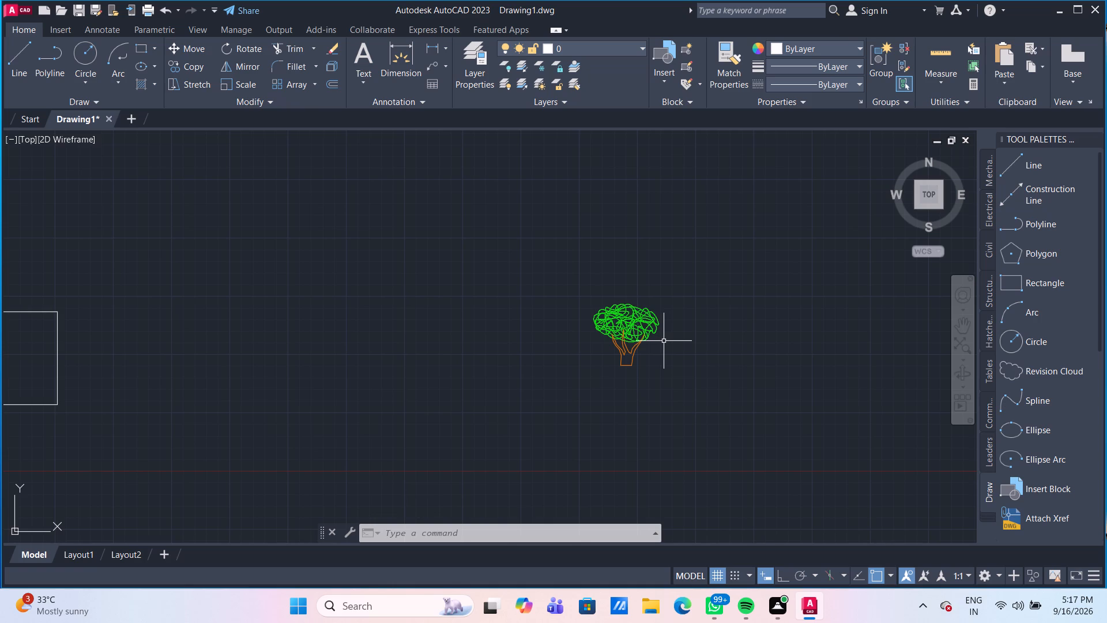
pyautogui.click(636, 323)
pyautogui.scroll(2, 583, 351)
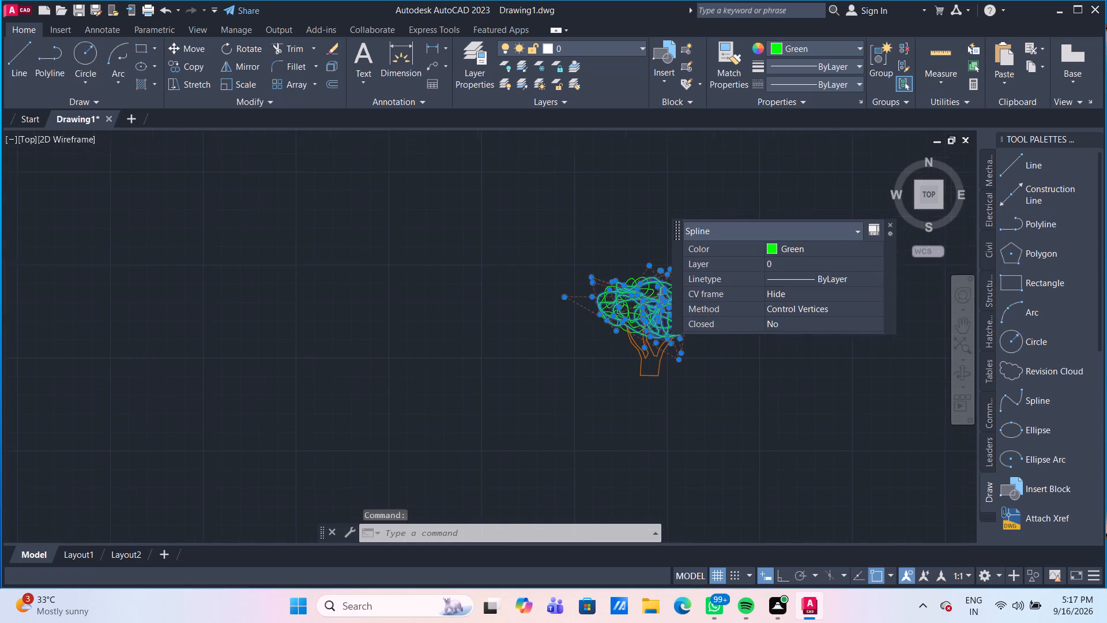
pyautogui.moveTo(584, 347); pyautogui.dragTo(376, 371, button='middle')
pyautogui.scroll(2, 445, 332)
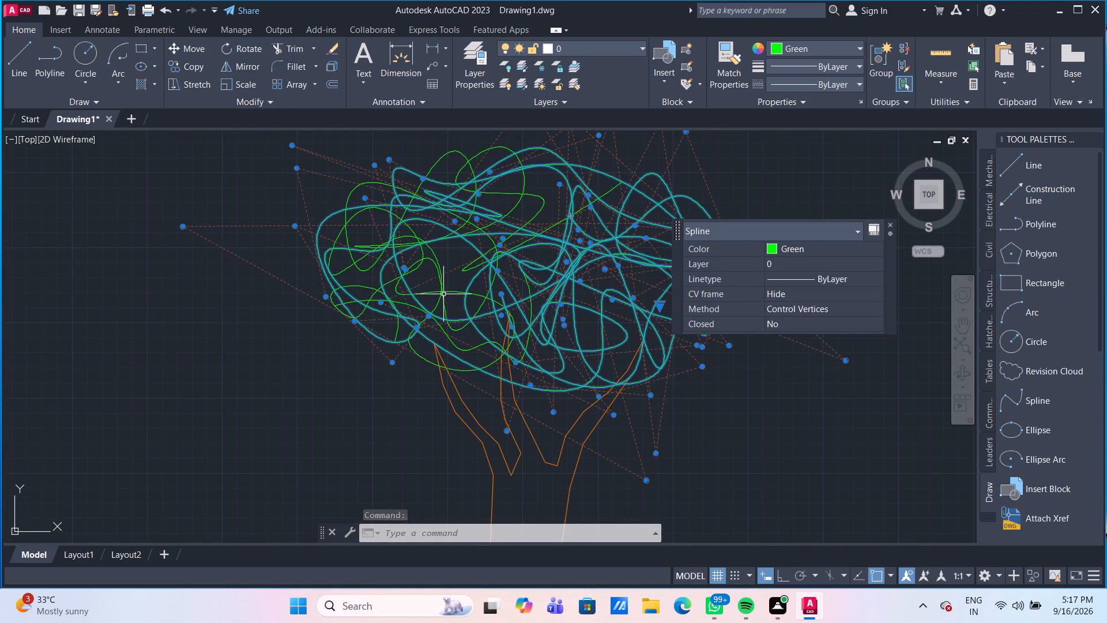
pyautogui.click(438, 268)
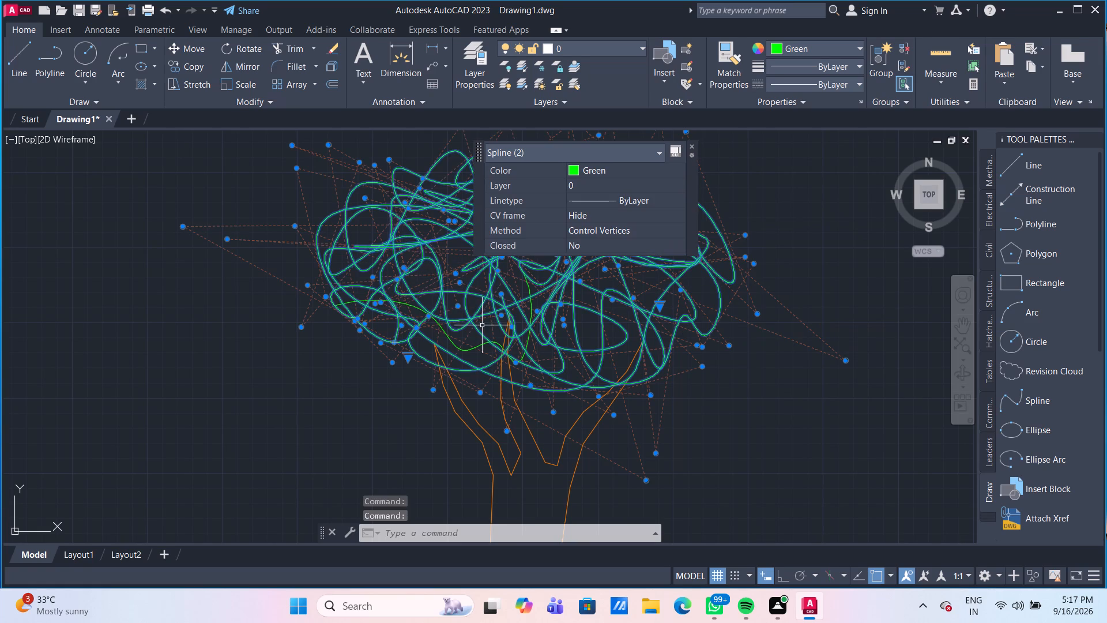
pyautogui.click(481, 346)
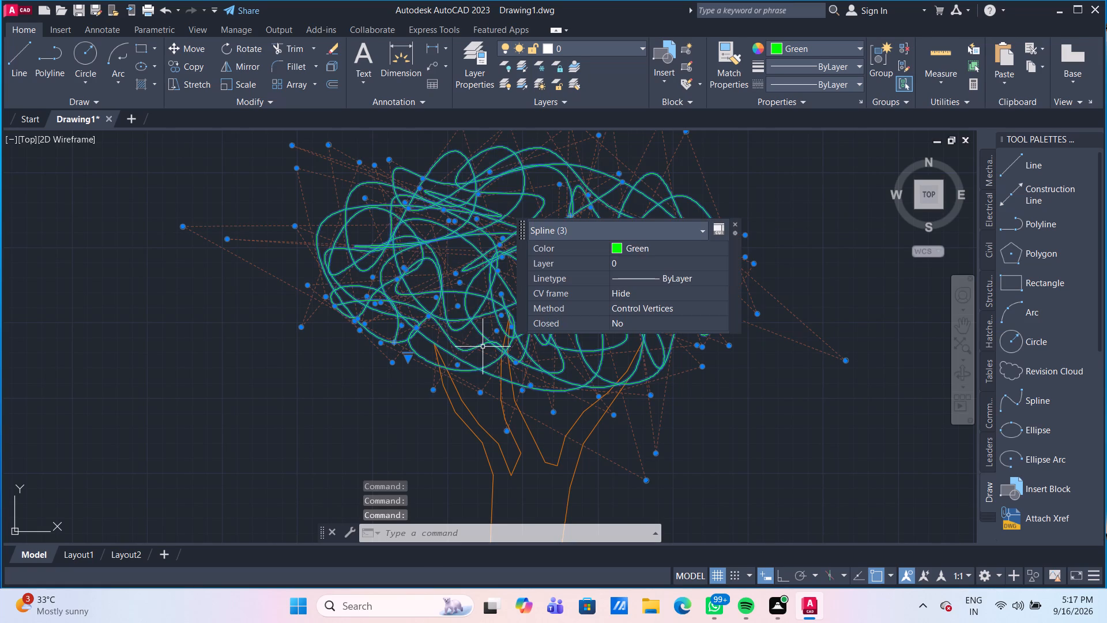
pyautogui.scroll(-2, 547, 390)
pyautogui.moveTo(665, 426); pyautogui.dragTo(471, 356, button='middle')
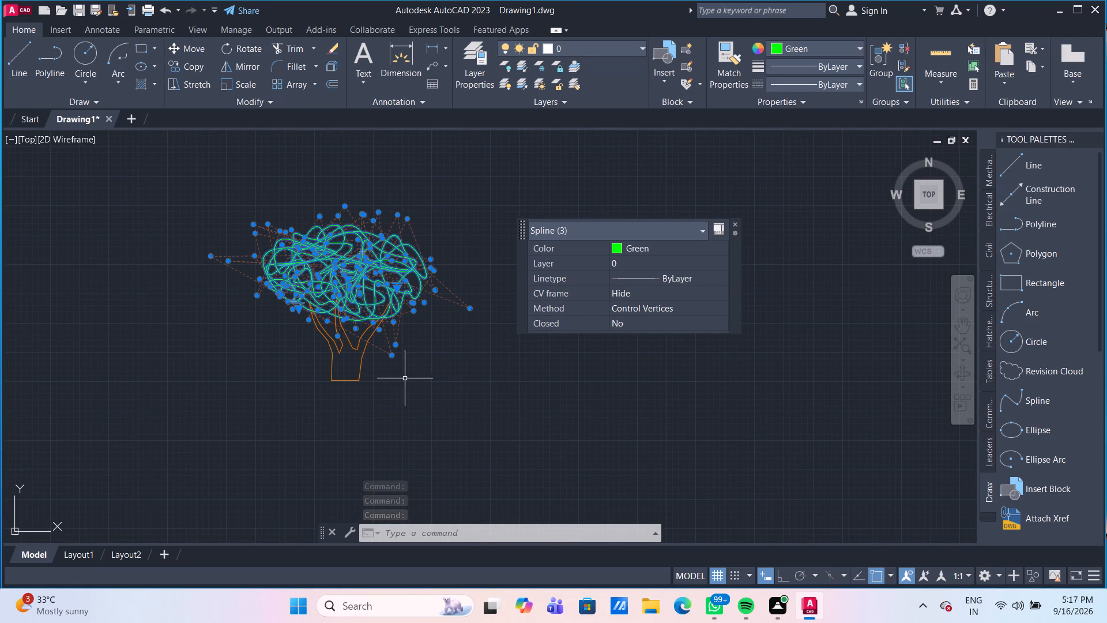
pyautogui.moveTo(499, 384); pyautogui.dragTo(487, 379)
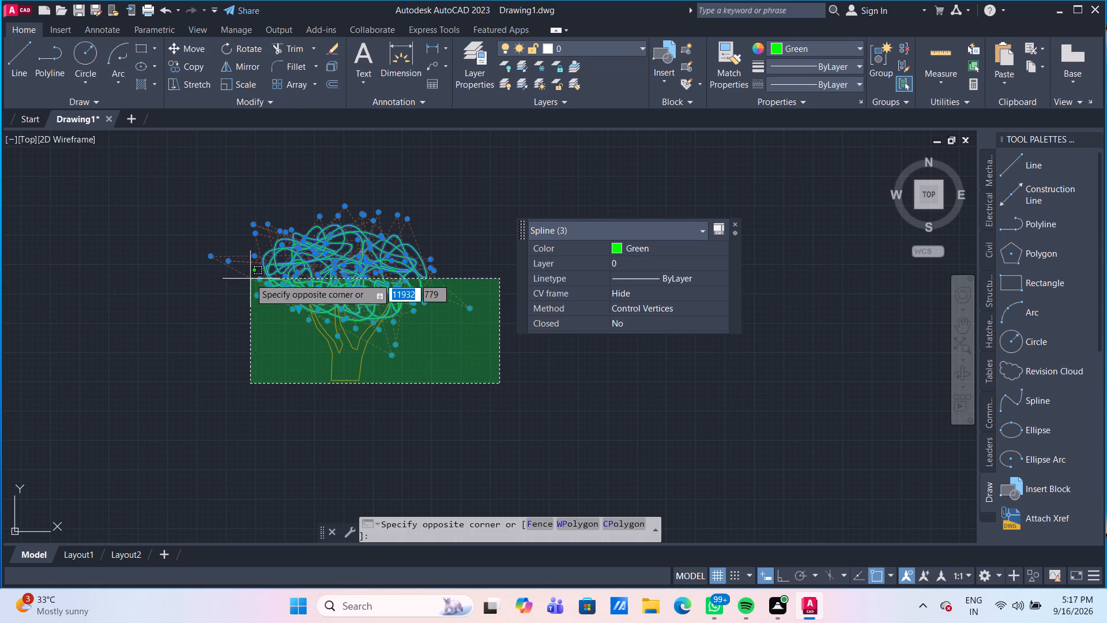
pyautogui.click(239, 221)
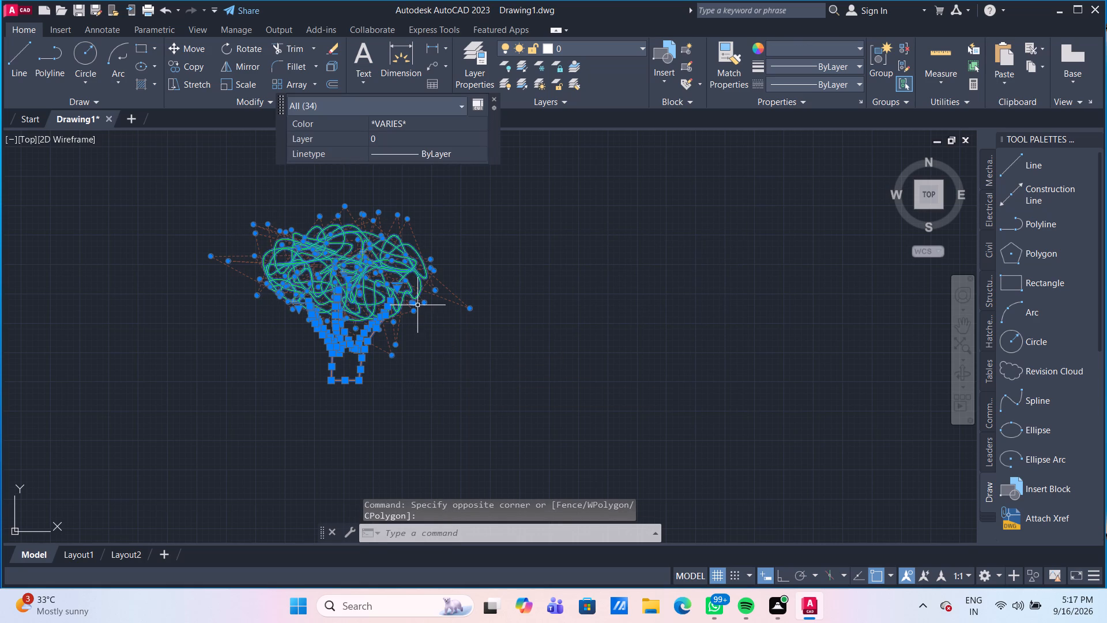
pyautogui.press('g')
pyautogui.press('Return')
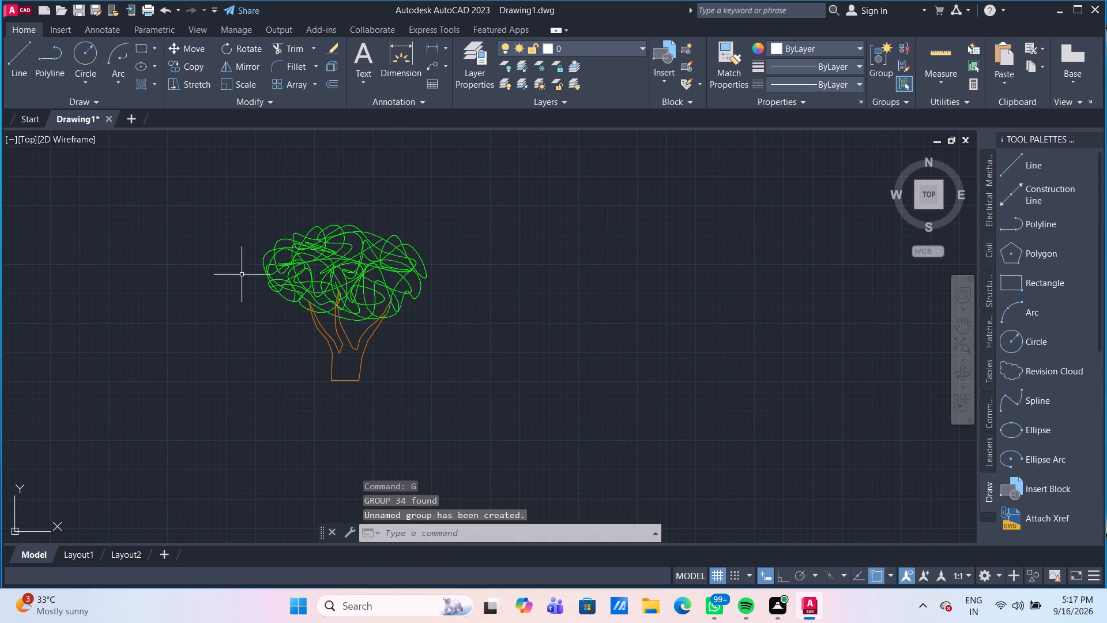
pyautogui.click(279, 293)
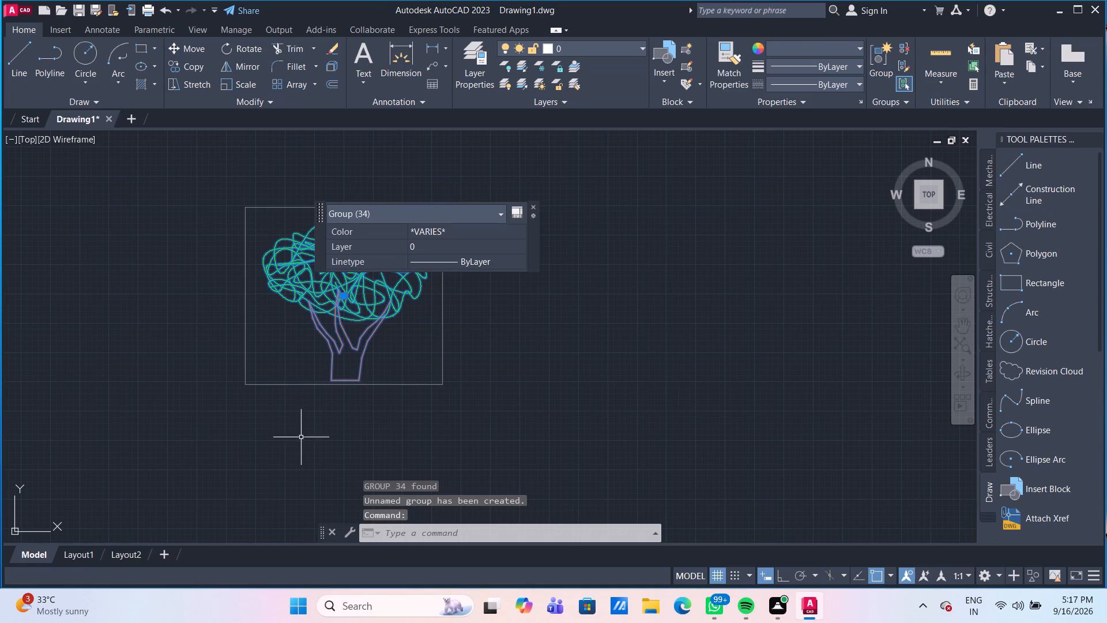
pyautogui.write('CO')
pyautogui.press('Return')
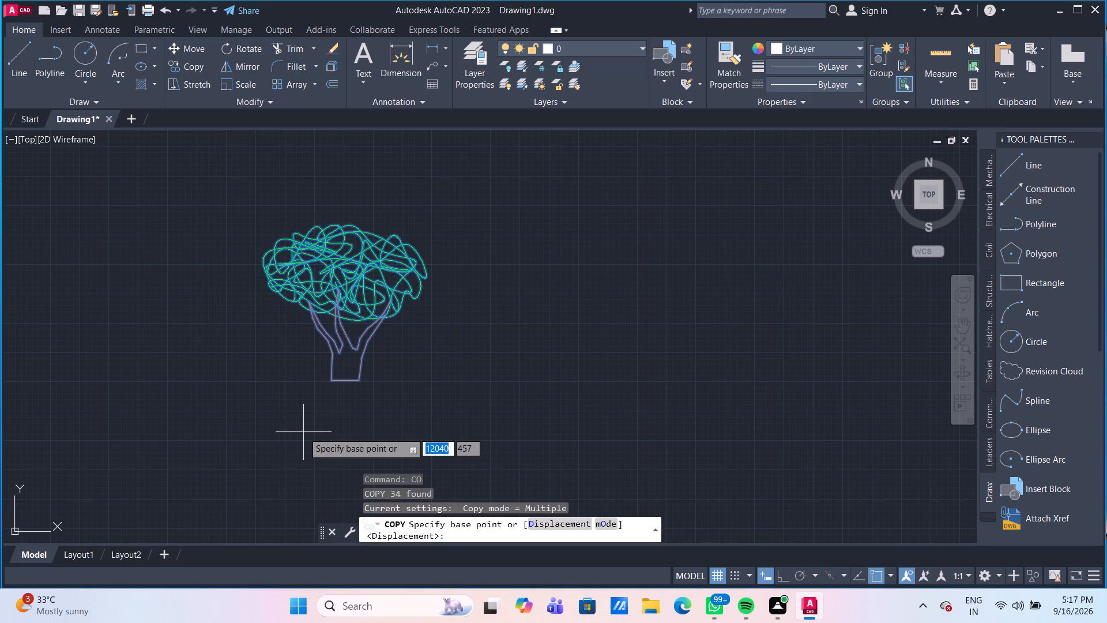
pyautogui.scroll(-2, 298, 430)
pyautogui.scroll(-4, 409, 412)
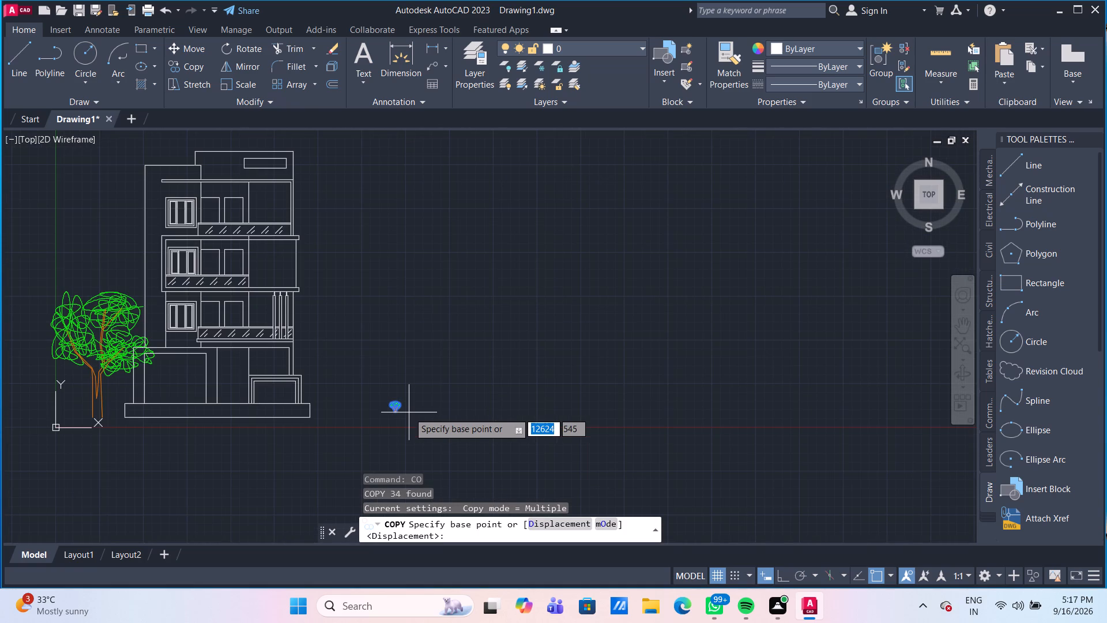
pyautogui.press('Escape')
# Quick-measure the ground-floor wall panel and the framed opening below it at the building's right side.
pyautogui.scroll(2, 262, 389)
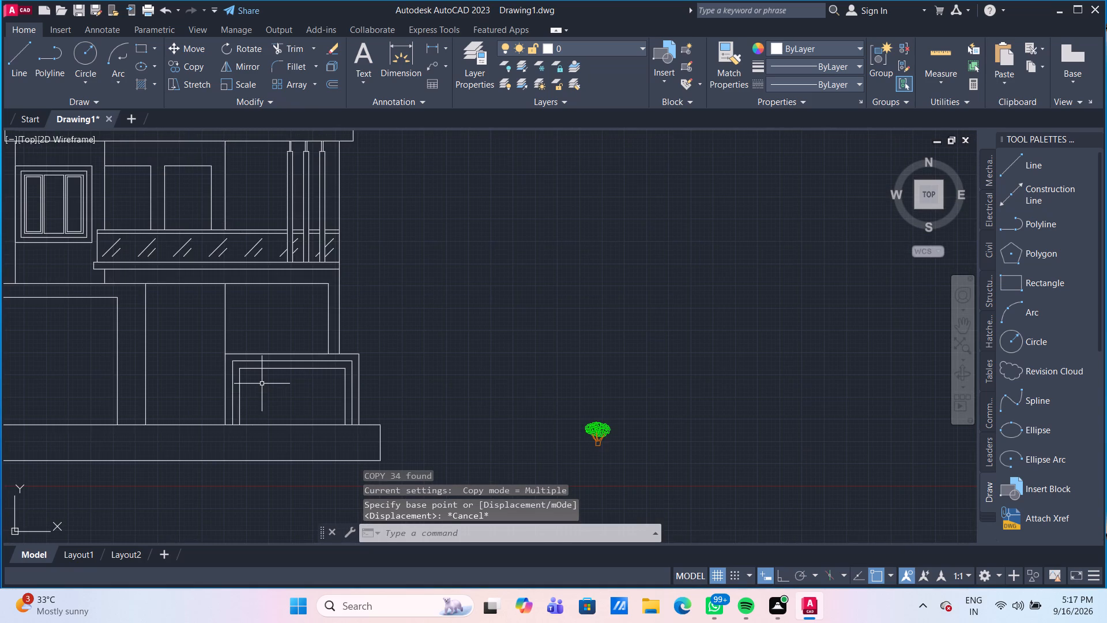
pyautogui.scroll(2, 248, 354)
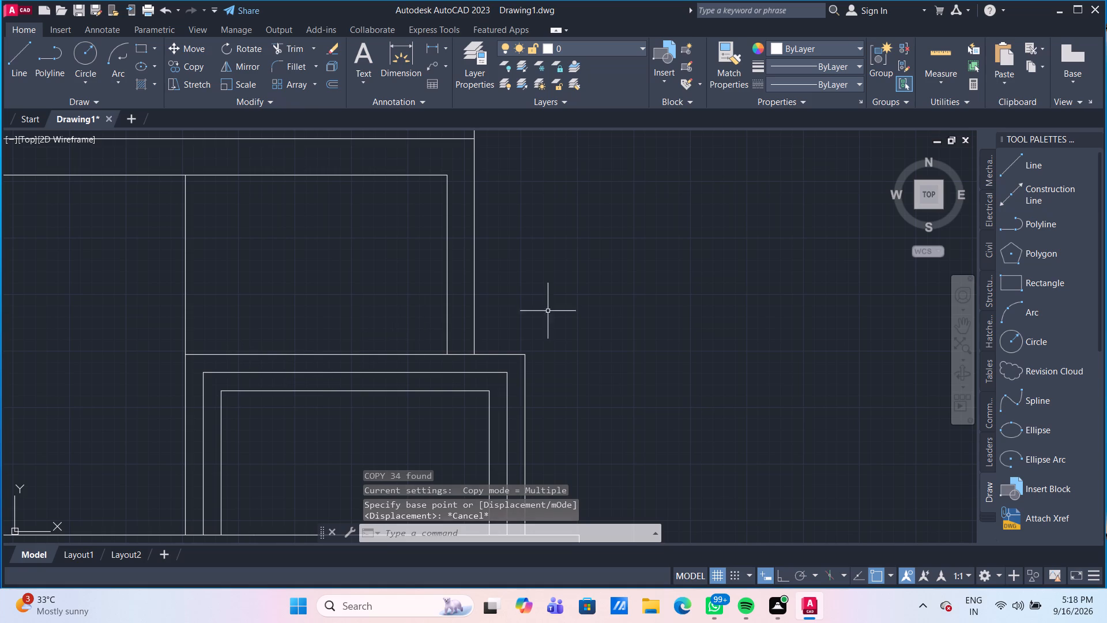
pyautogui.click(942, 46)
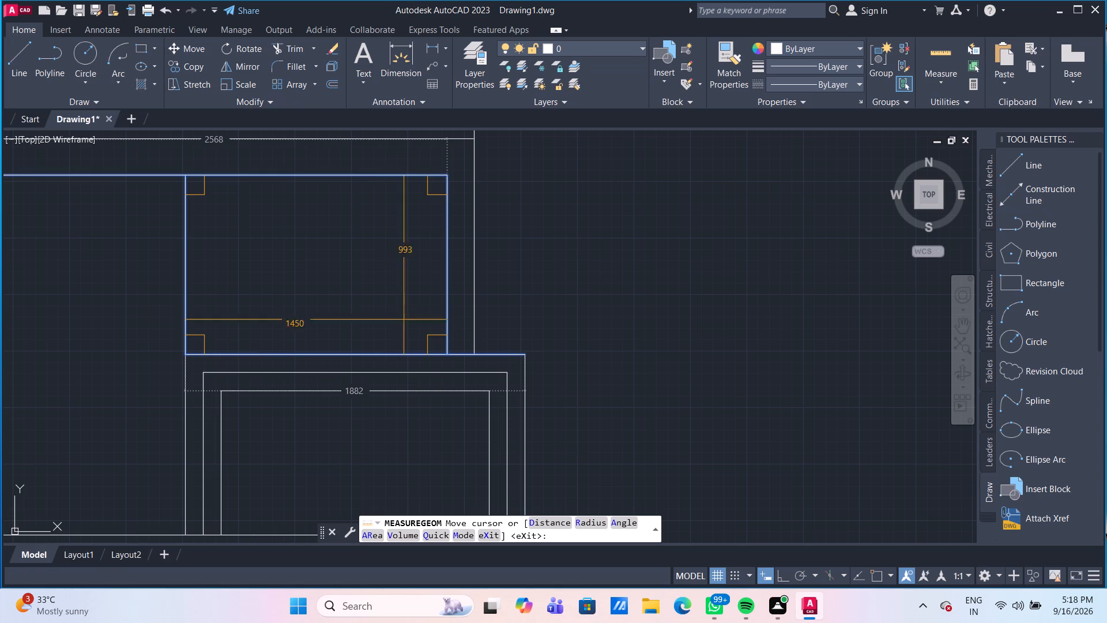
pyautogui.scroll(-1, 435, 356)
pyautogui.scroll(-4, 559, 370)
pyautogui.scroll(-1, 628, 392)
pyautogui.scroll(3, 628, 392)
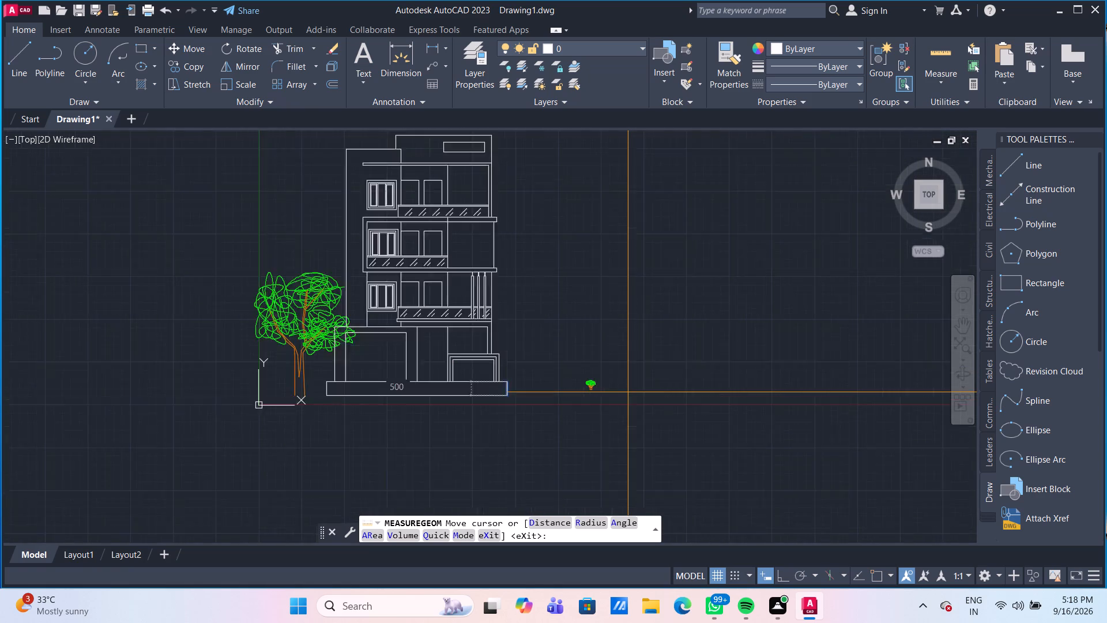
pyautogui.press('Escape')
# Quick-measure the roof outline around the height step at the top of the building.
pyautogui.scroll(2, 607, 370)
pyautogui.moveTo(551, 336); pyautogui.dragTo(446, 253, button='middle')
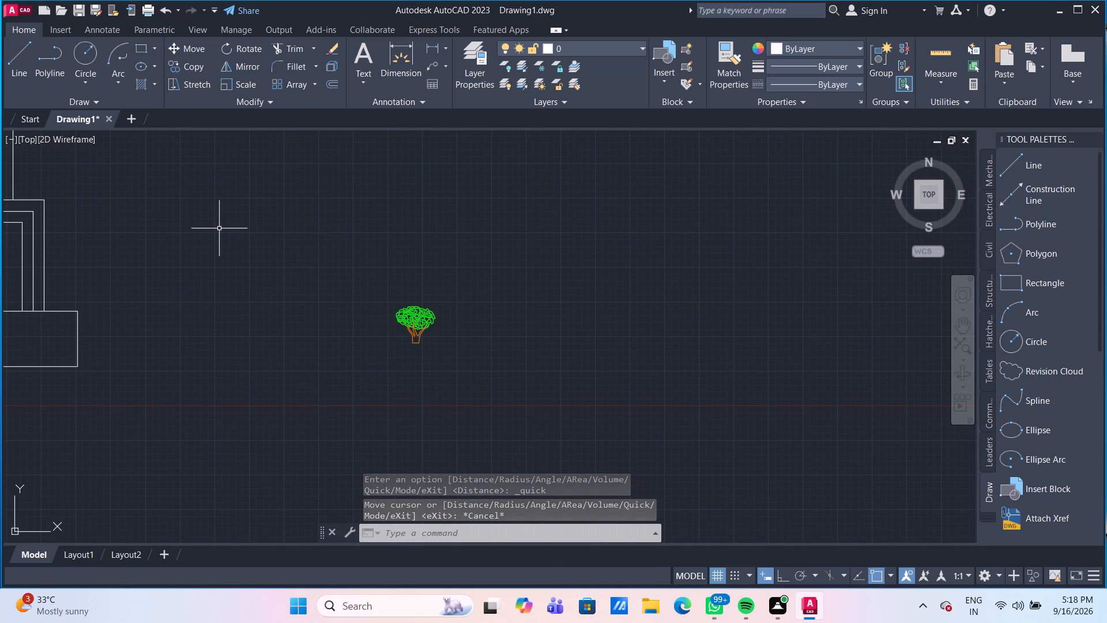
pyautogui.scroll(-6, 265, 219)
pyautogui.scroll(4, 220, 177)
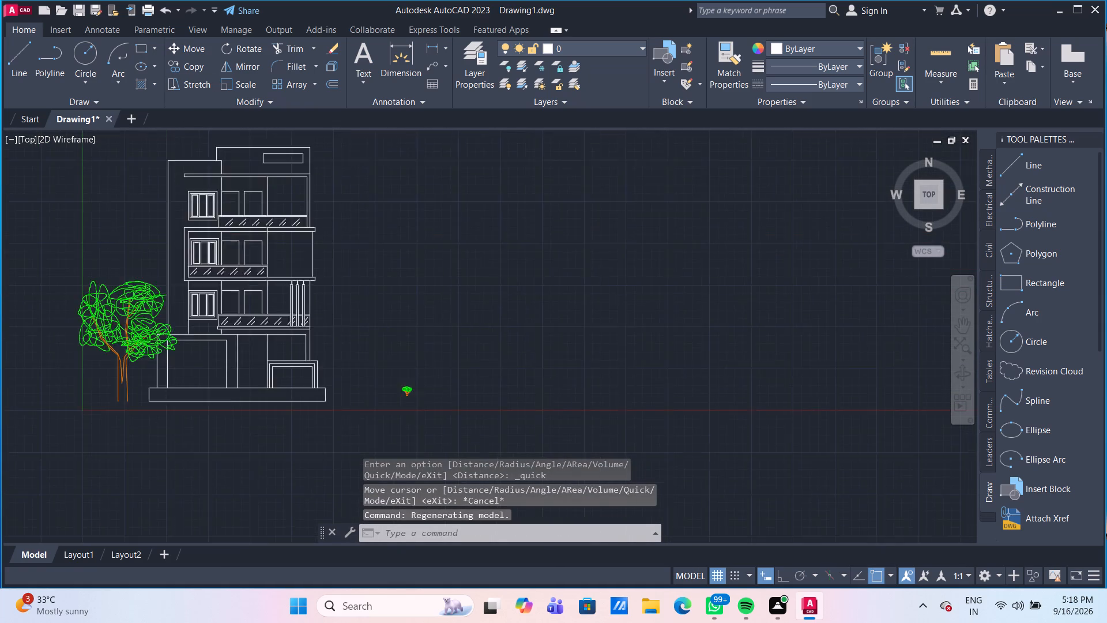
pyautogui.scroll(2, 199, 155)
pyautogui.moveTo(220, 179); pyautogui.dragTo(307, 274, button='middle')
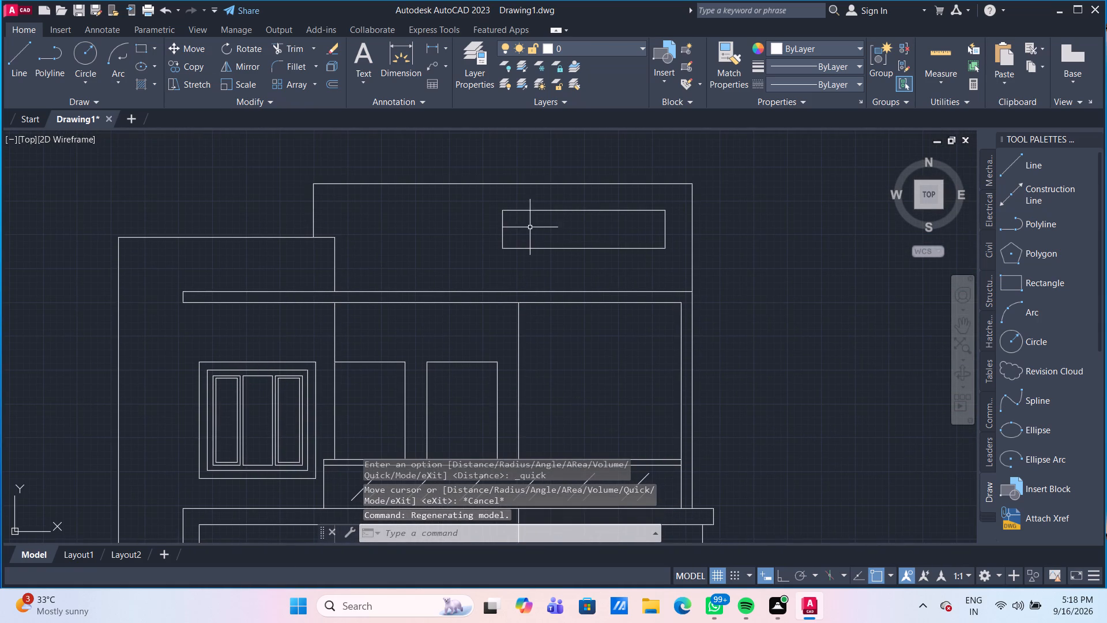
pyautogui.click(952, 54)
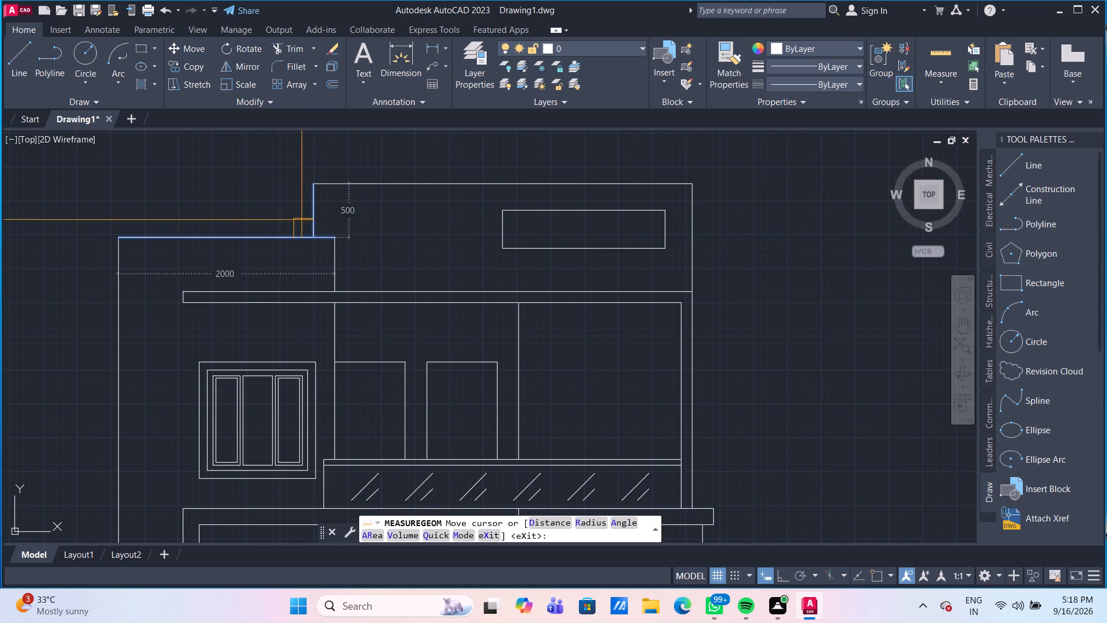
pyautogui.scroll(-4, 321, 222)
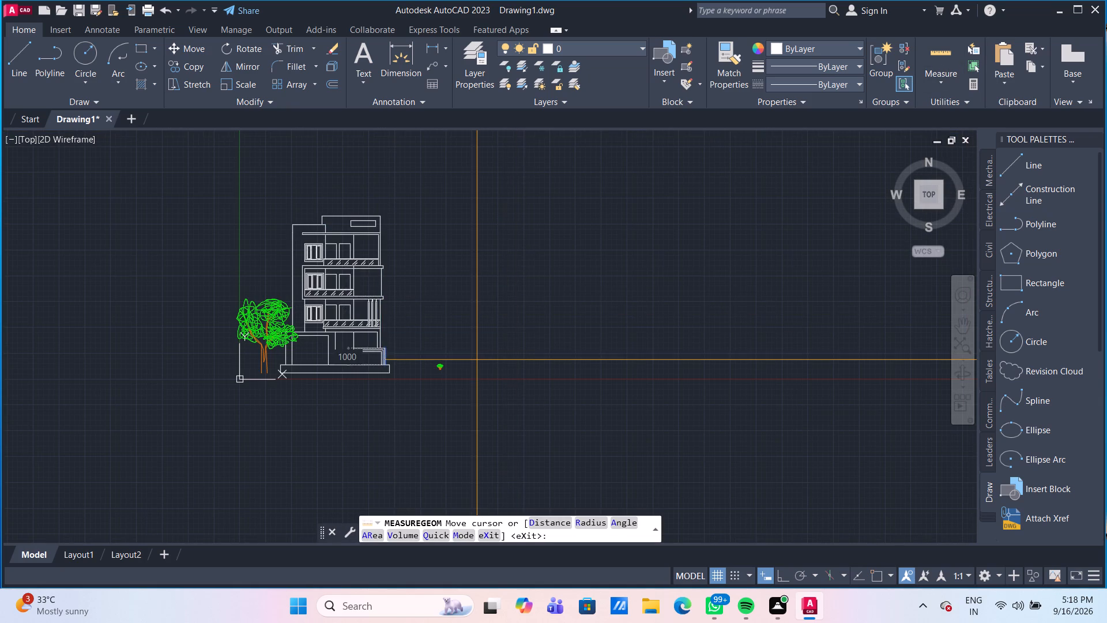
pyautogui.scroll(3, 477, 360)
pyautogui.press('Escape')
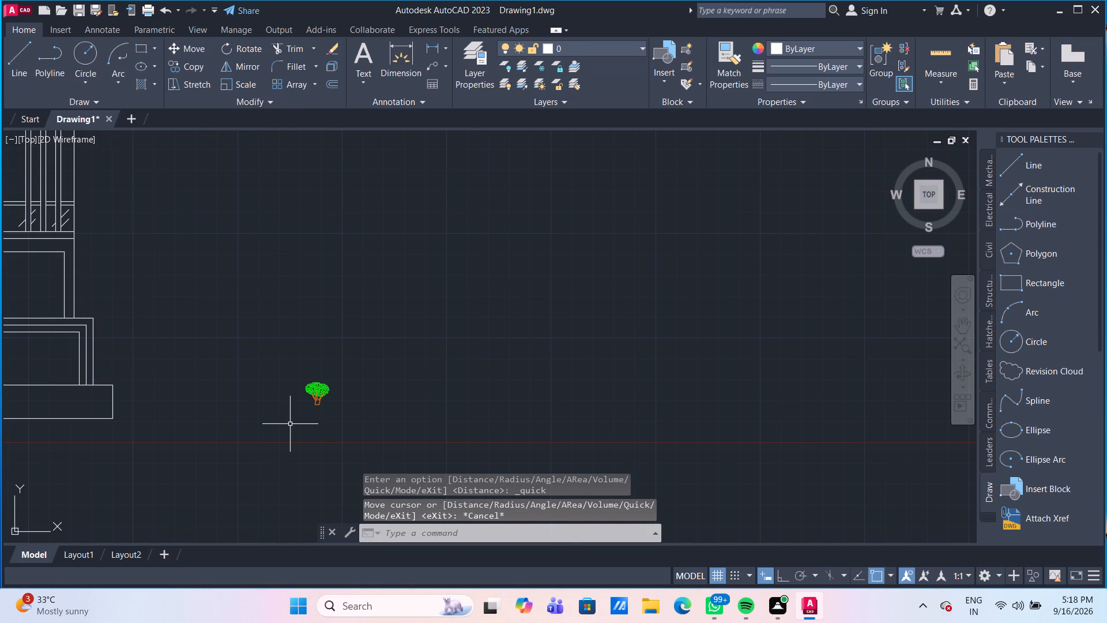
# Draw a 1750 by 400 rectangle in the empty space just above the grouped plant.
pyautogui.scroll(1, 290, 424)
pyautogui.moveTo(368, 398); pyautogui.dragTo(332, 333, button='middle')
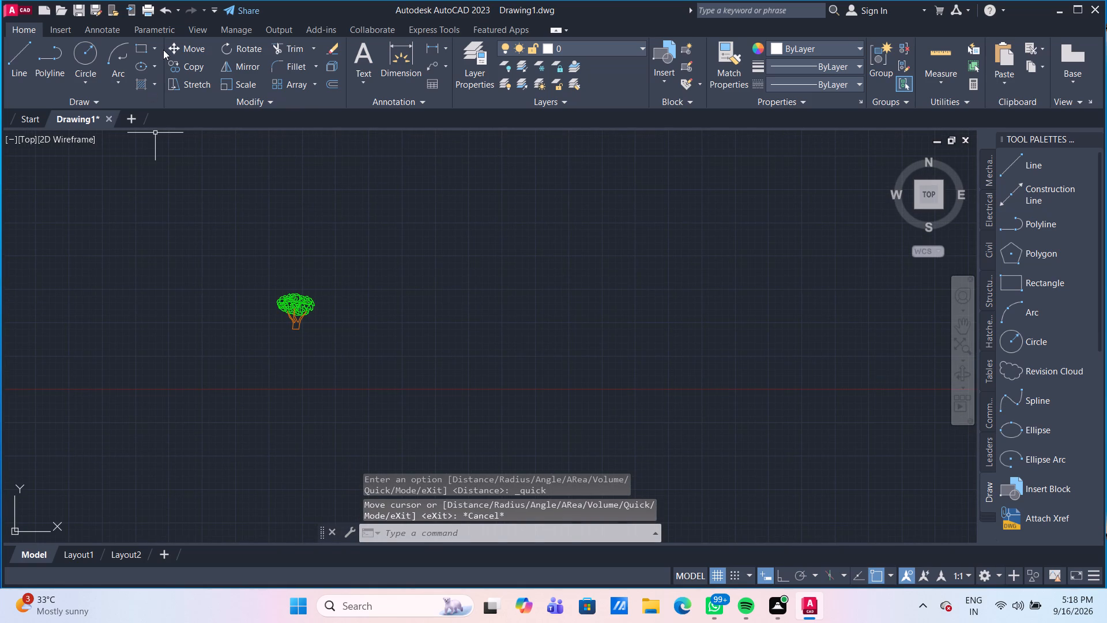
pyautogui.click(148, 44)
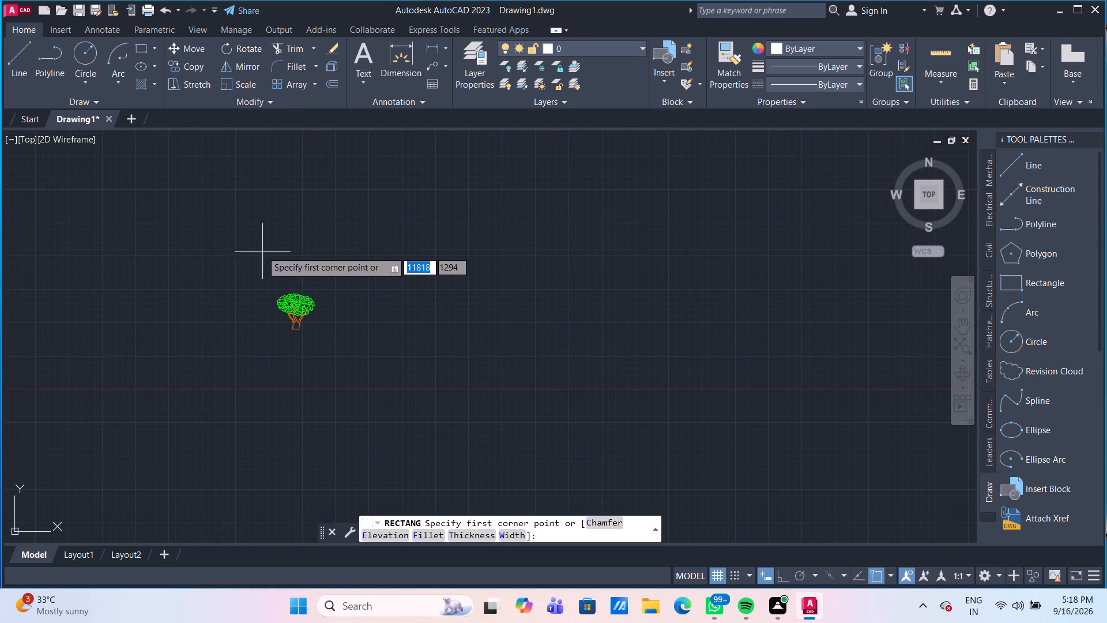
pyautogui.click(255, 197)
pyautogui.write('1750')
pyautogui.press('Tab')
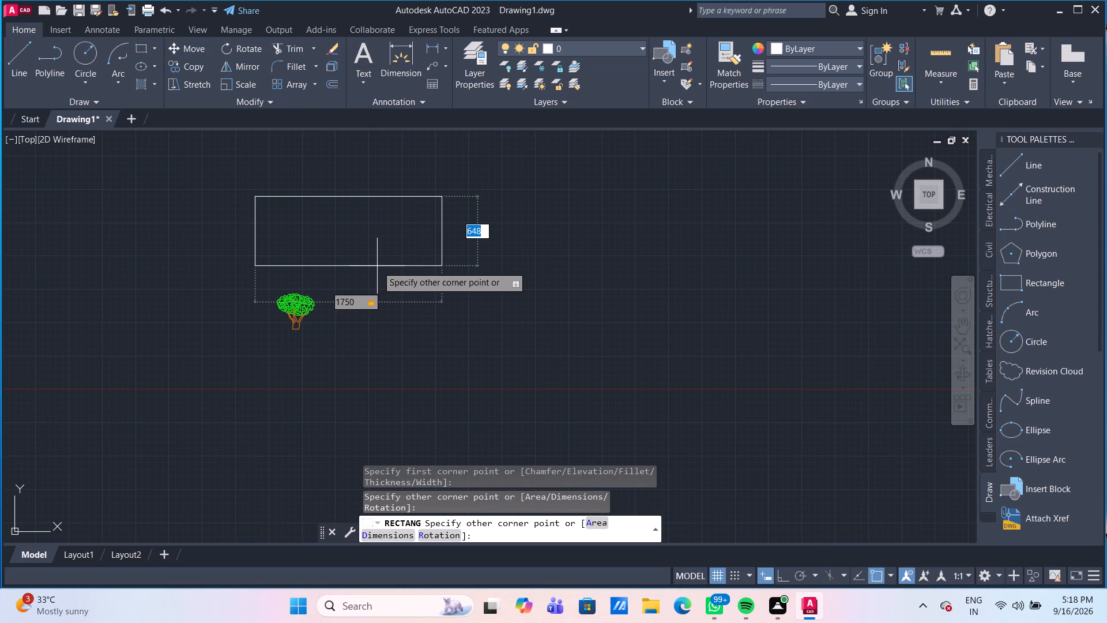
pyautogui.write('400')
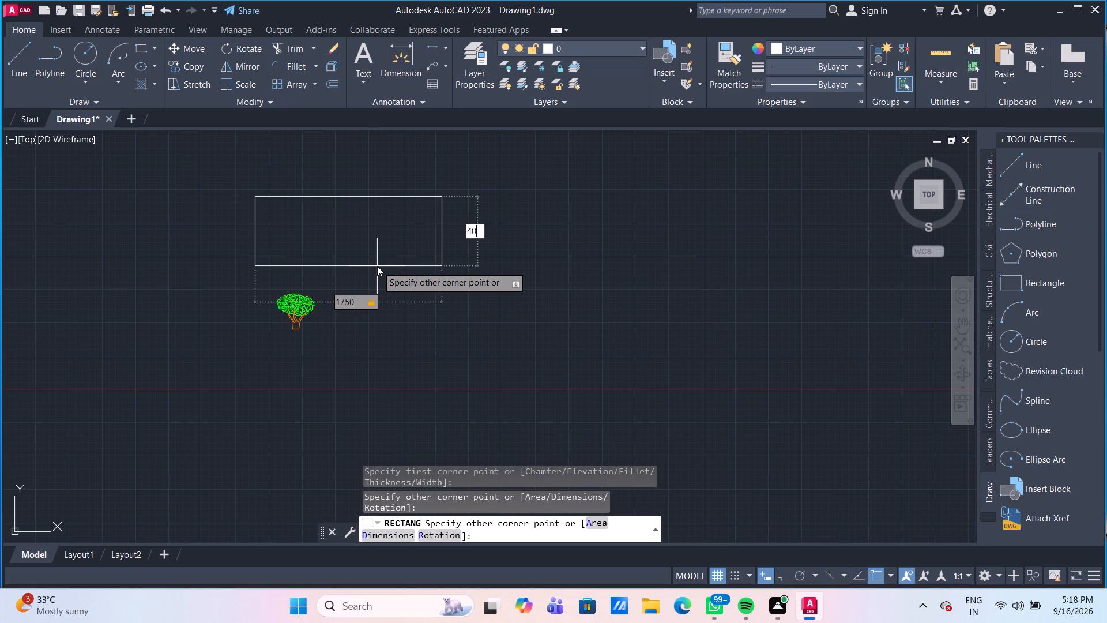
pyautogui.press('Return')
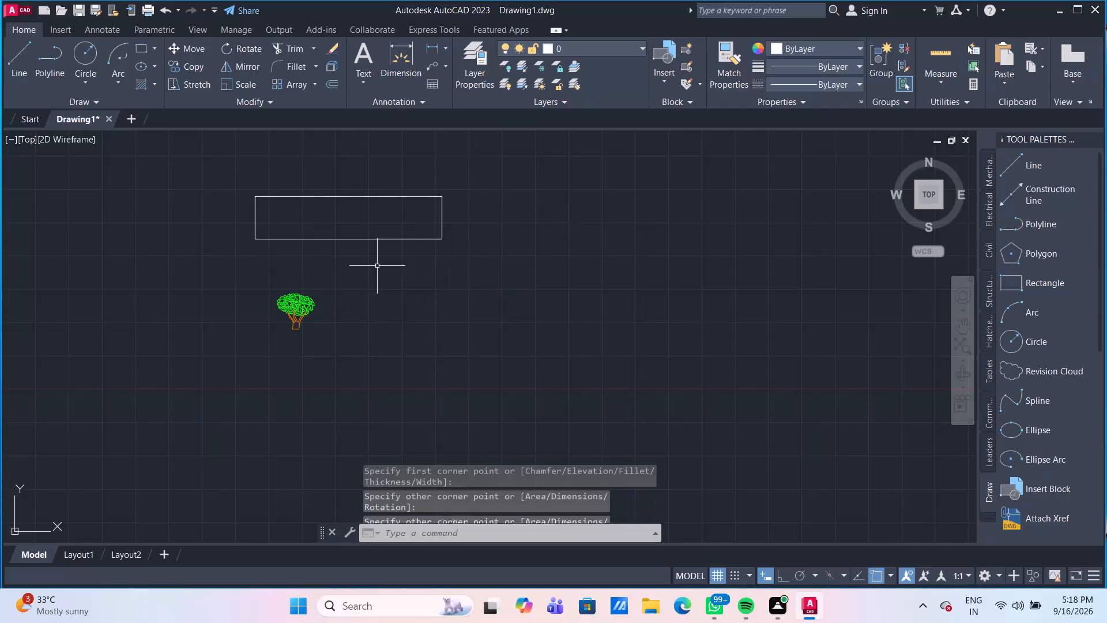
# Copy the grouped plant into the upper-left corner of the 1750 by 400 rectangle, its foliage top on the rectangle's top edge.
pyautogui.moveTo(332, 239); pyautogui.dragTo(365, 318, button='middle')
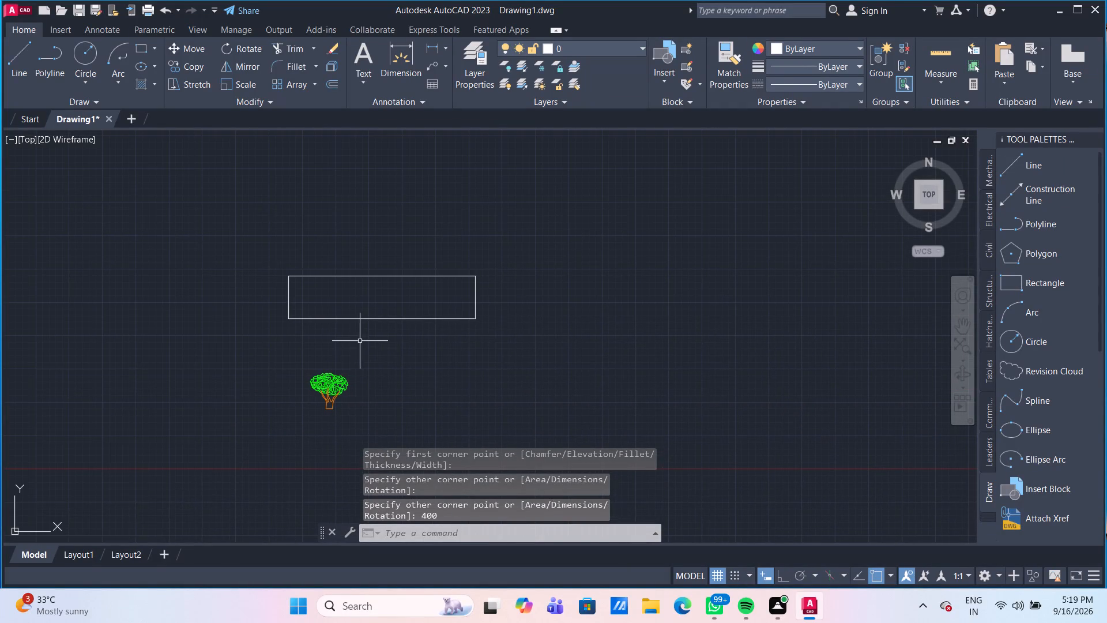
pyautogui.scroll(1, 357, 371)
pyautogui.moveTo(355, 426); pyautogui.dragTo(342, 416)
pyautogui.click(265, 357)
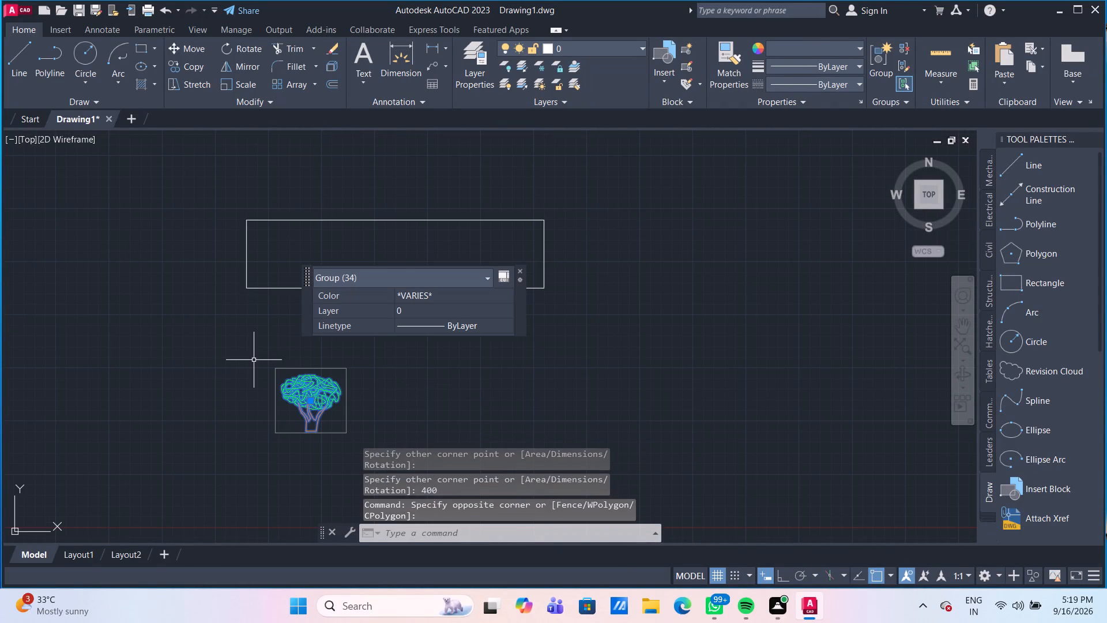
pyautogui.write('CO')
pyautogui.press('Return')
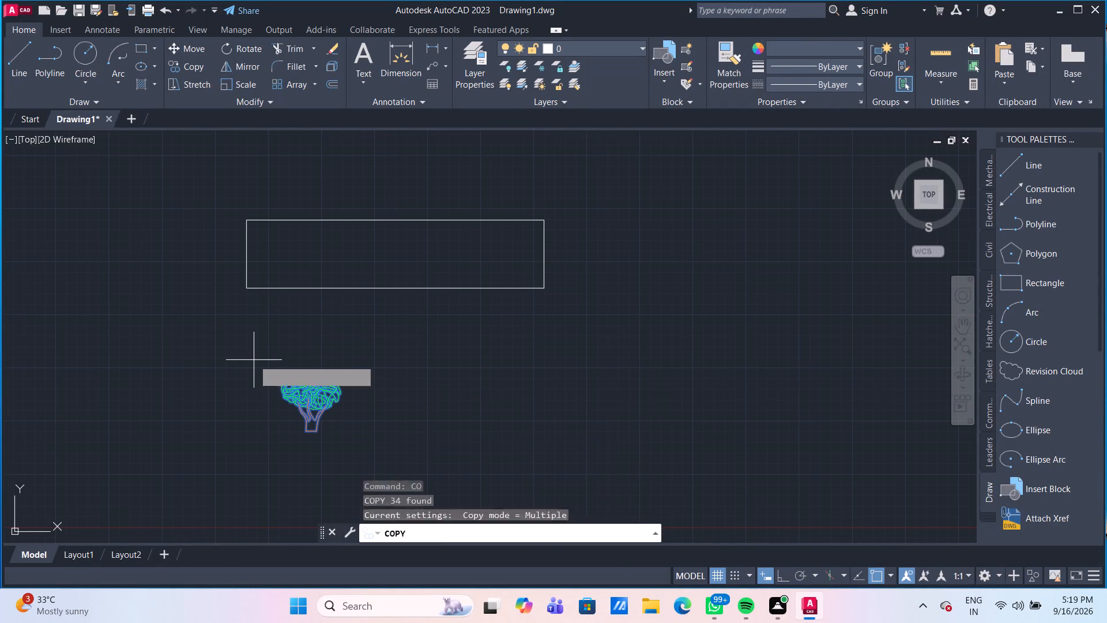
pyautogui.scroll(2, 311, 392)
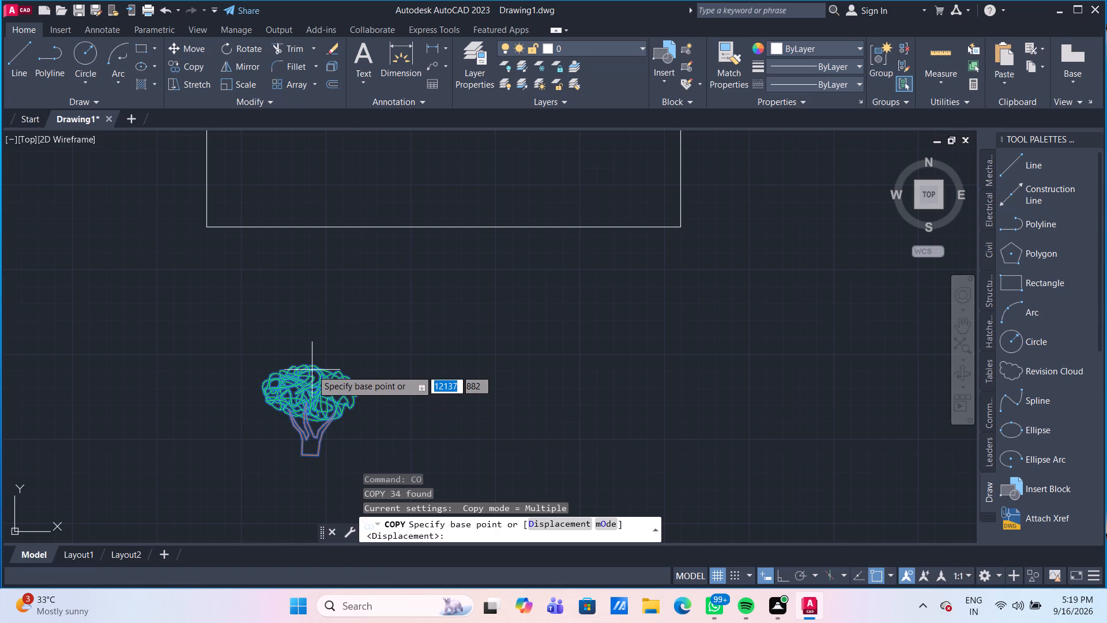
pyautogui.click(312, 370)
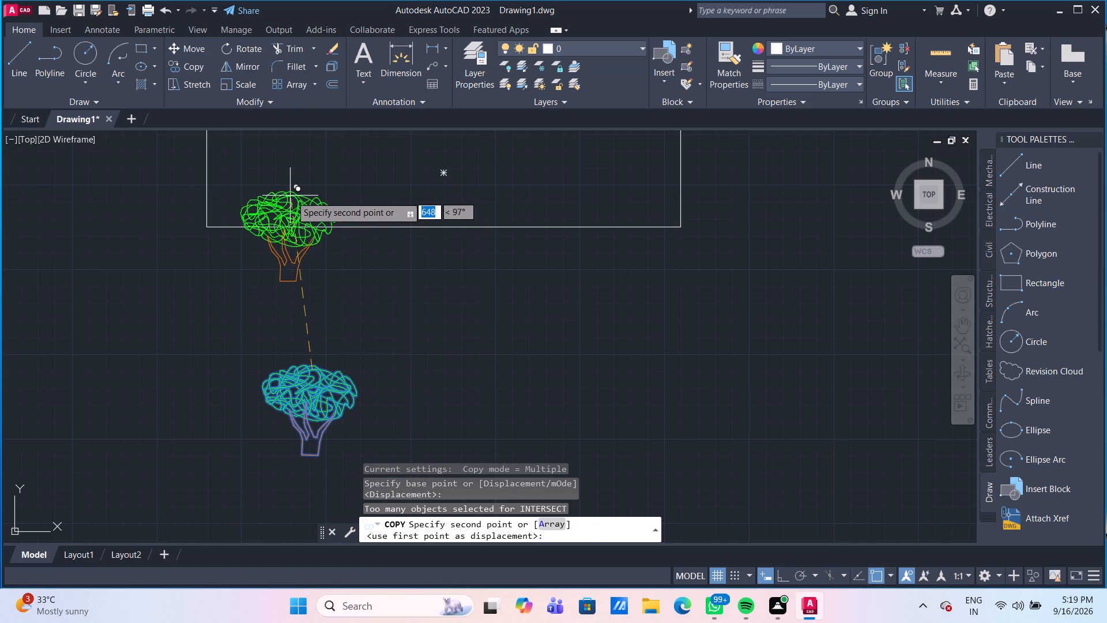
pyautogui.moveTo(298, 200); pyautogui.dragTo(292, 298, button='middle')
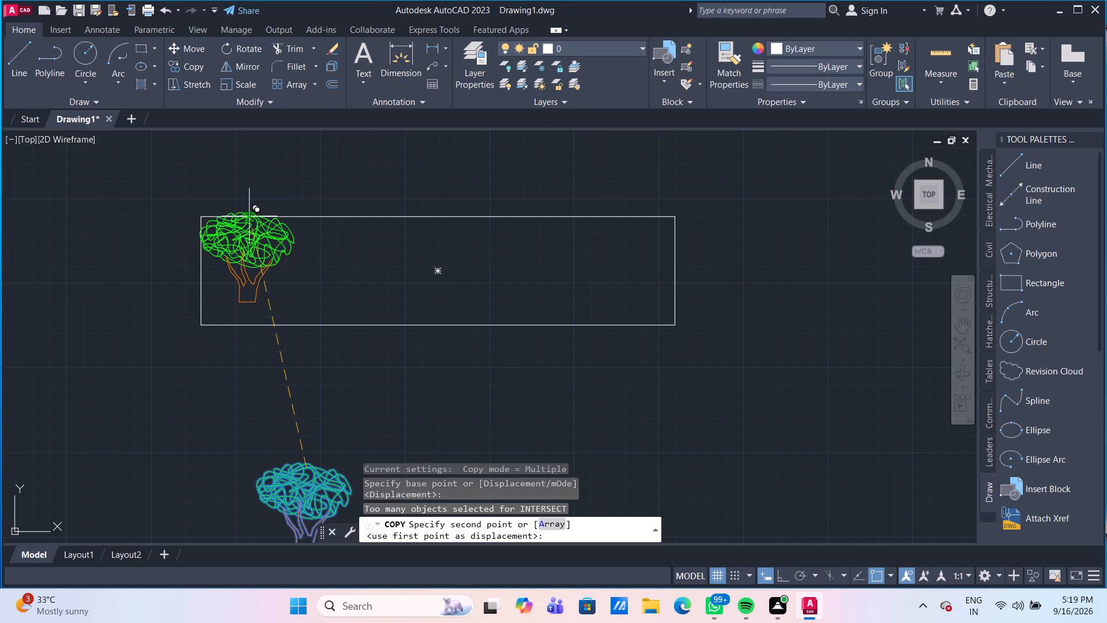
pyautogui.click(249, 216)
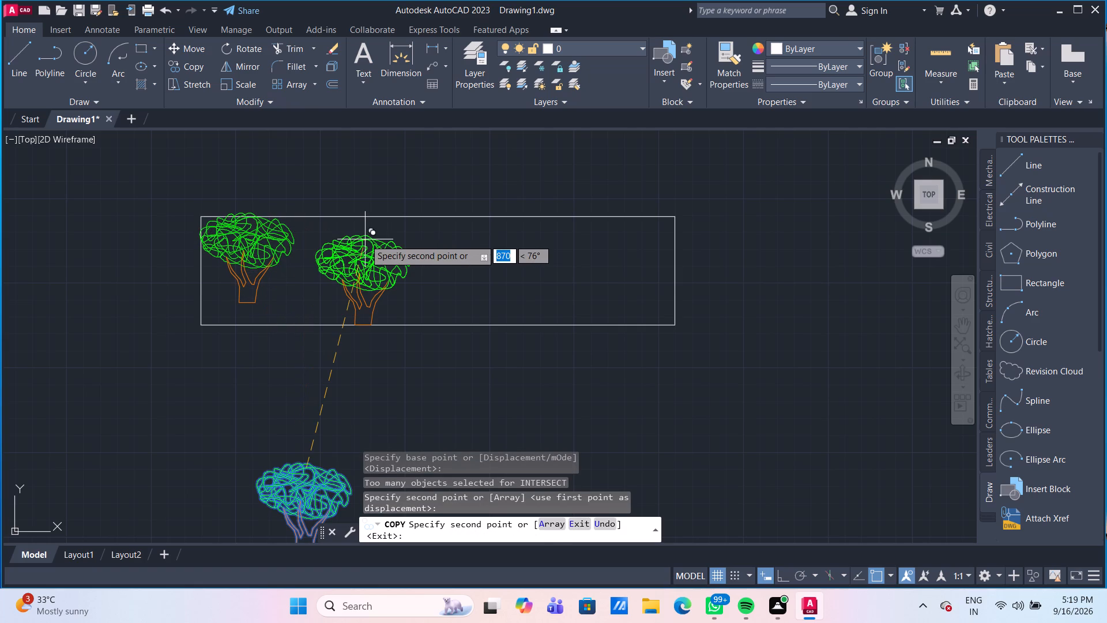
pyautogui.press('Escape')
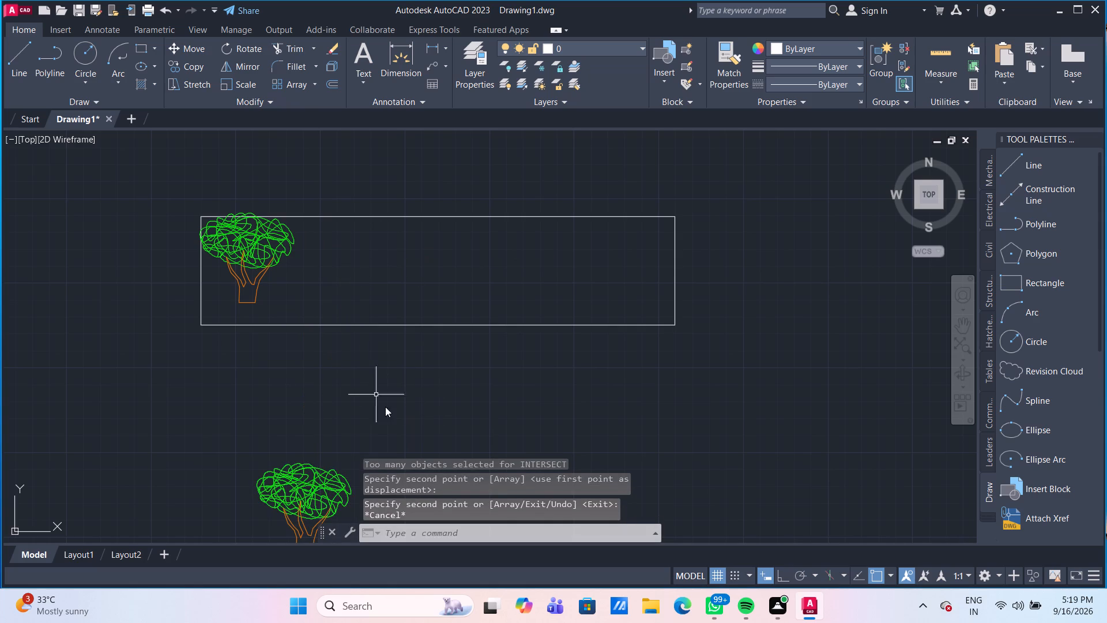
# With Ortho on, copy the rectangle's corner plant four times along the top edge, spaced about 365 apart, to form a five-plant row.
pyautogui.click(784, 577)
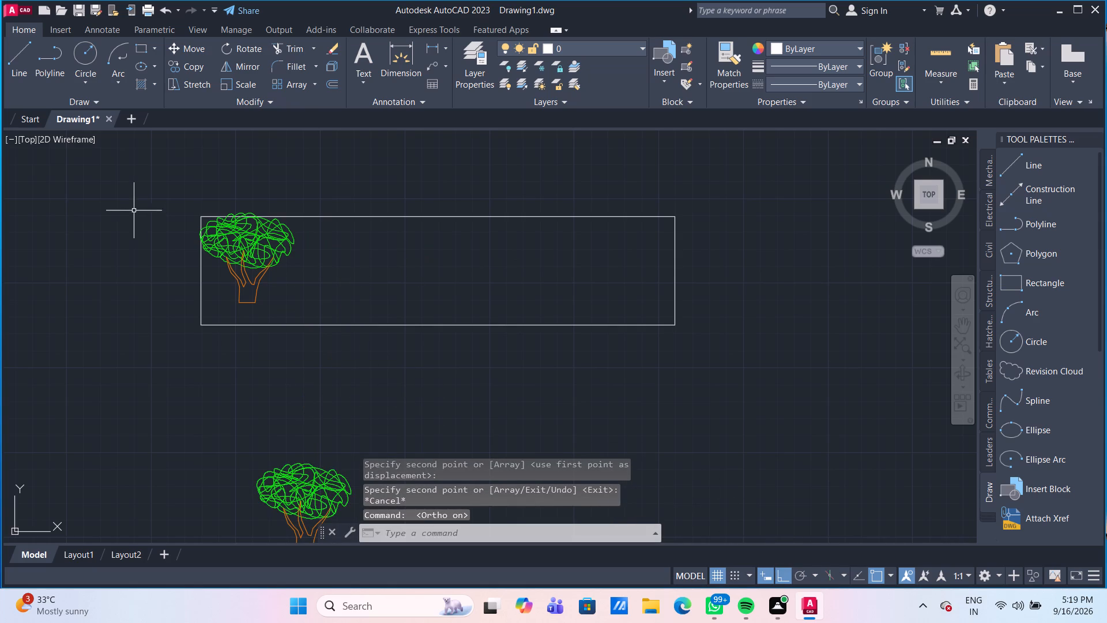
pyautogui.click(266, 247)
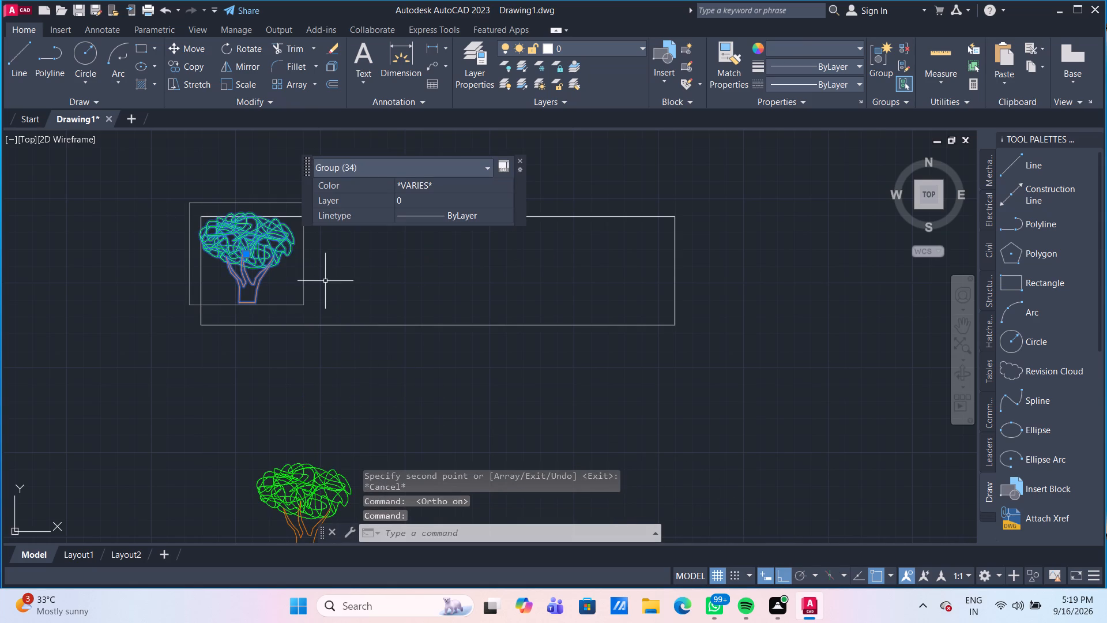
pyautogui.write('CO')
pyautogui.press('Return')
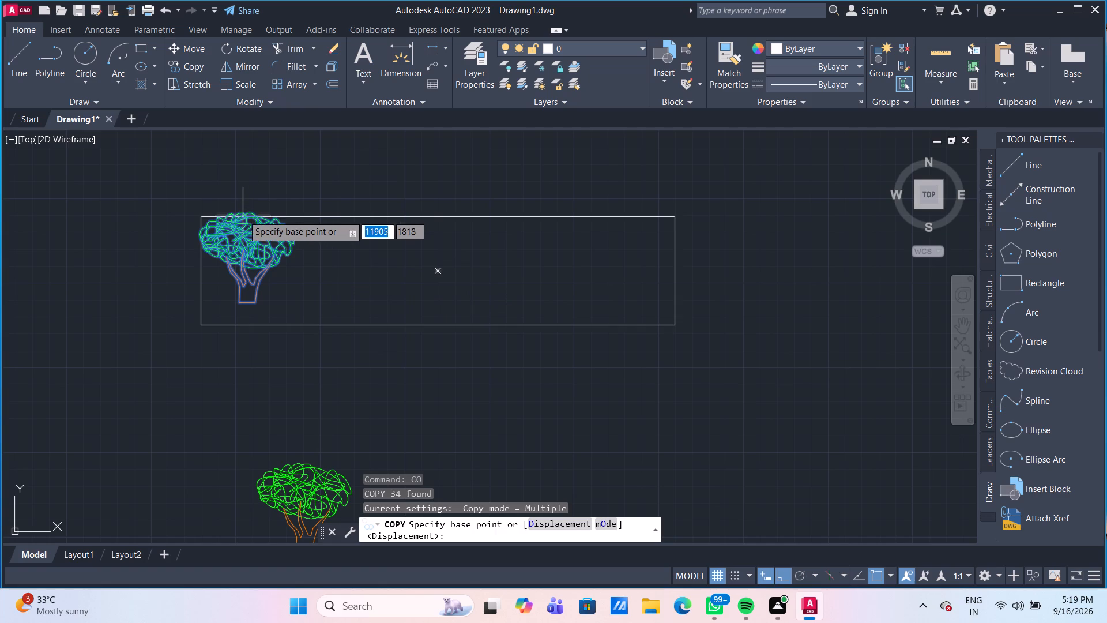
pyautogui.scroll(2, 249, 216)
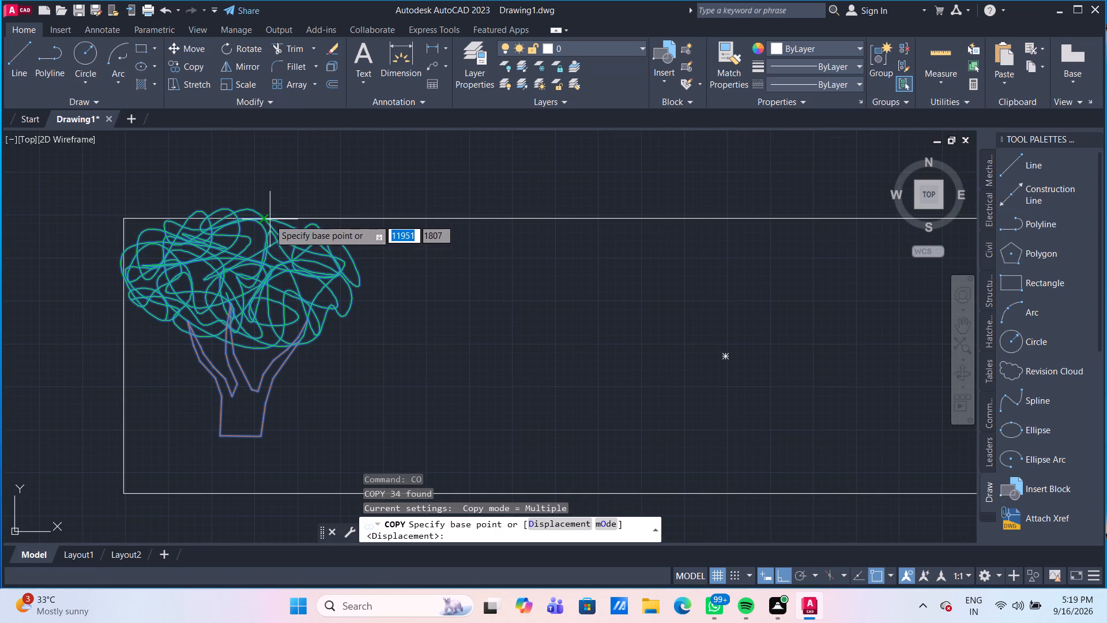
pyautogui.click(267, 219)
pyautogui.scroll(-1, 465, 213)
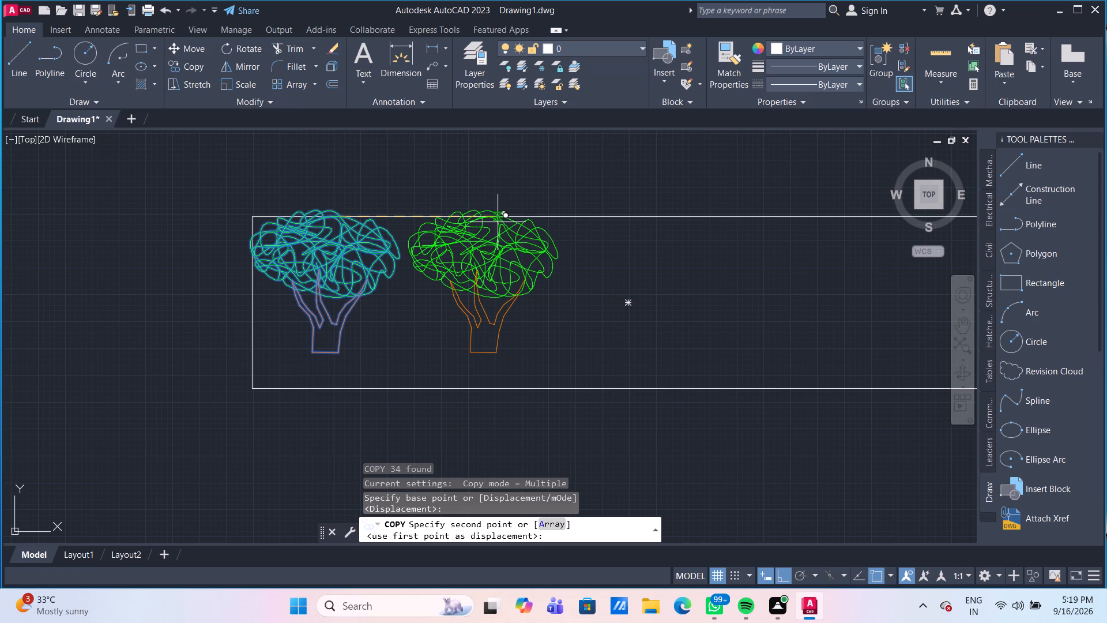
pyautogui.click(498, 222)
pyautogui.moveTo(625, 232); pyautogui.dragTo(526, 217, button='middle')
pyautogui.scroll(-1, 481, 219)
pyautogui.moveTo(526, 217); pyautogui.dragTo(417, 227, button='middle')
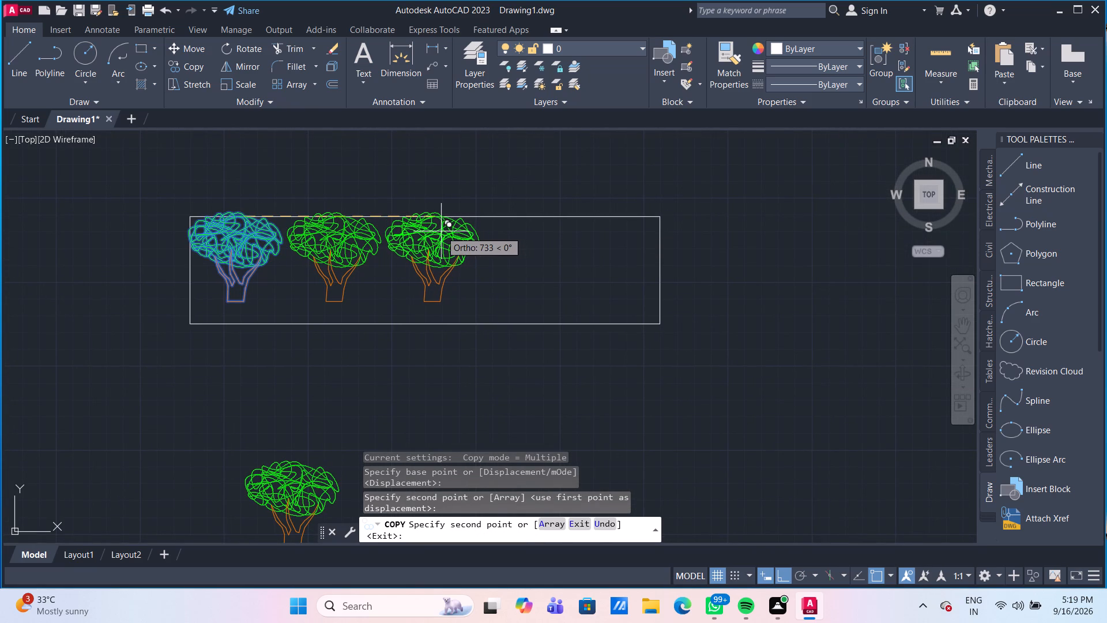
pyautogui.click(440, 230)
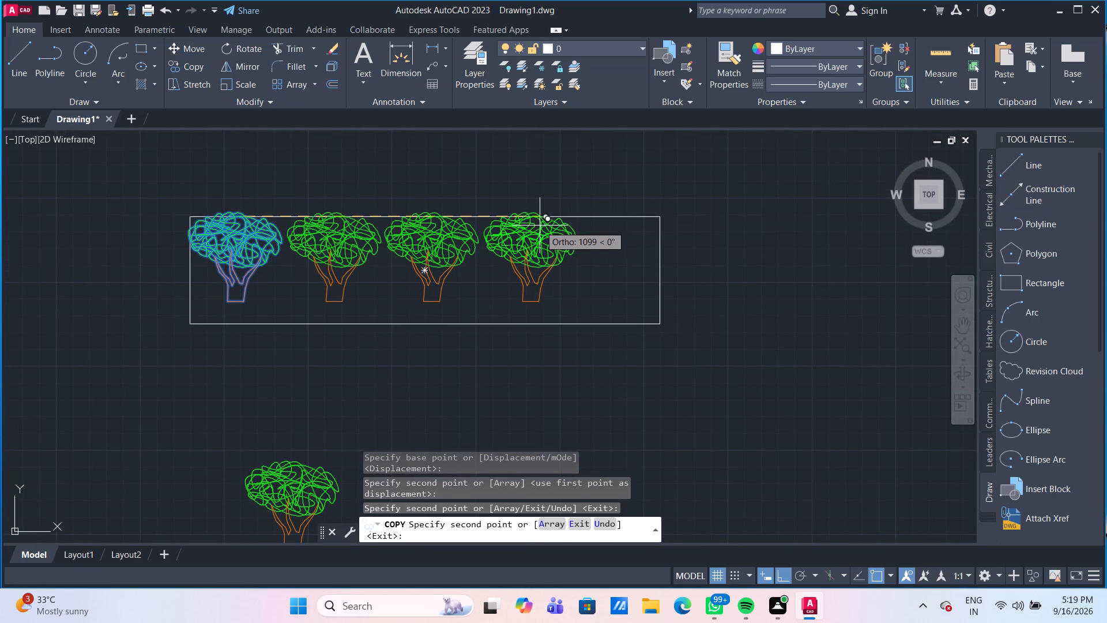
pyautogui.click(538, 226)
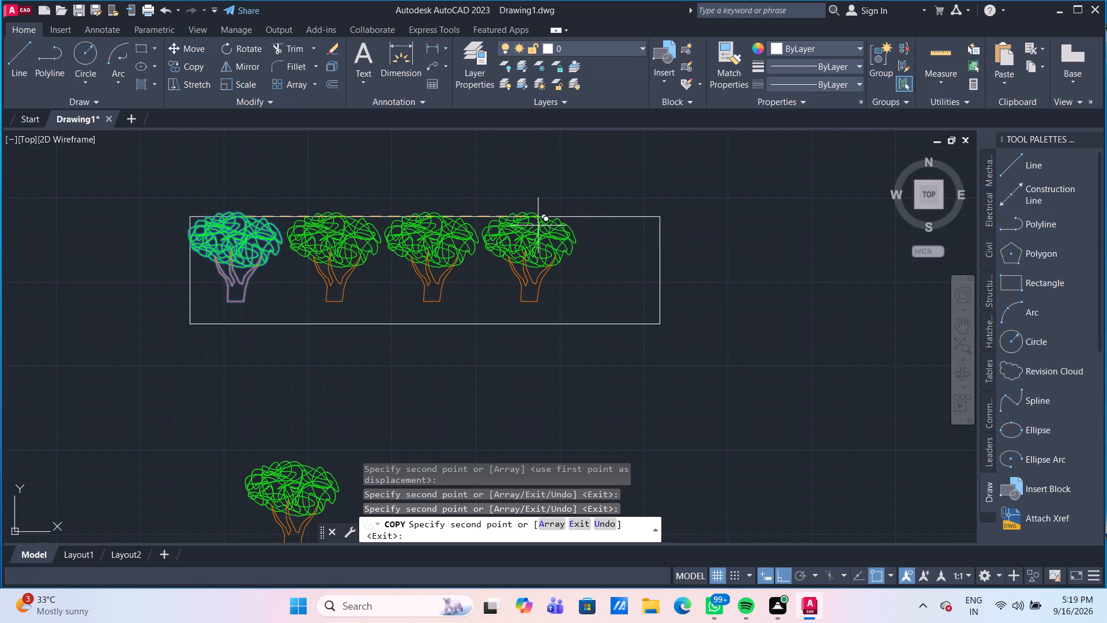
pyautogui.click(635, 231)
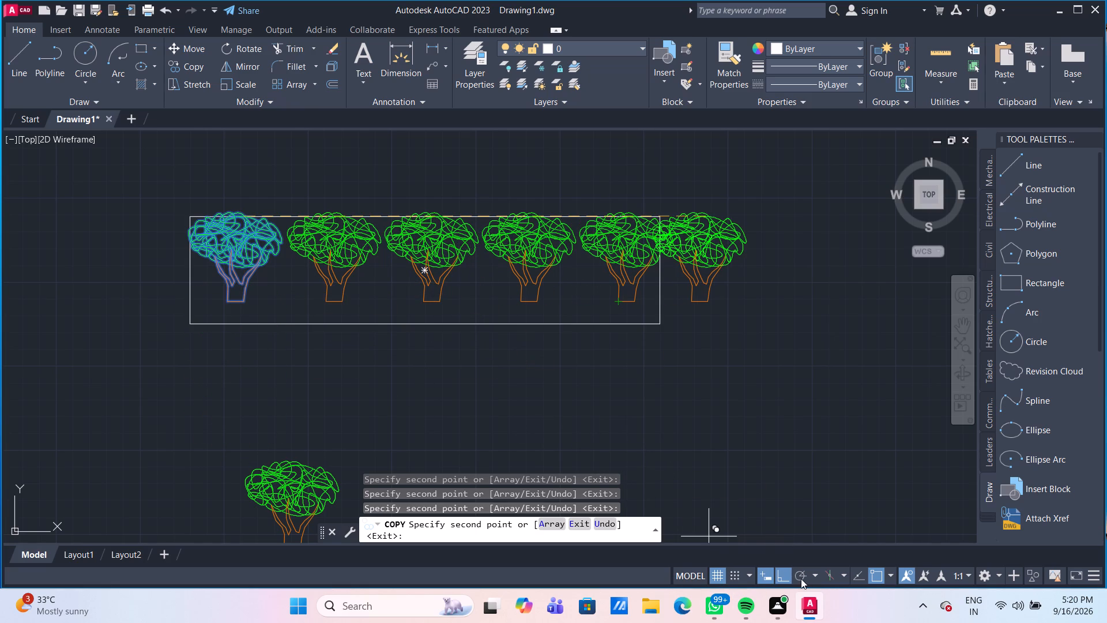
# With Ortho off, place one more copy diagonally below and left of the row's first plant, about 241 away, and re-enable Ortho.
pyautogui.click(784, 577)
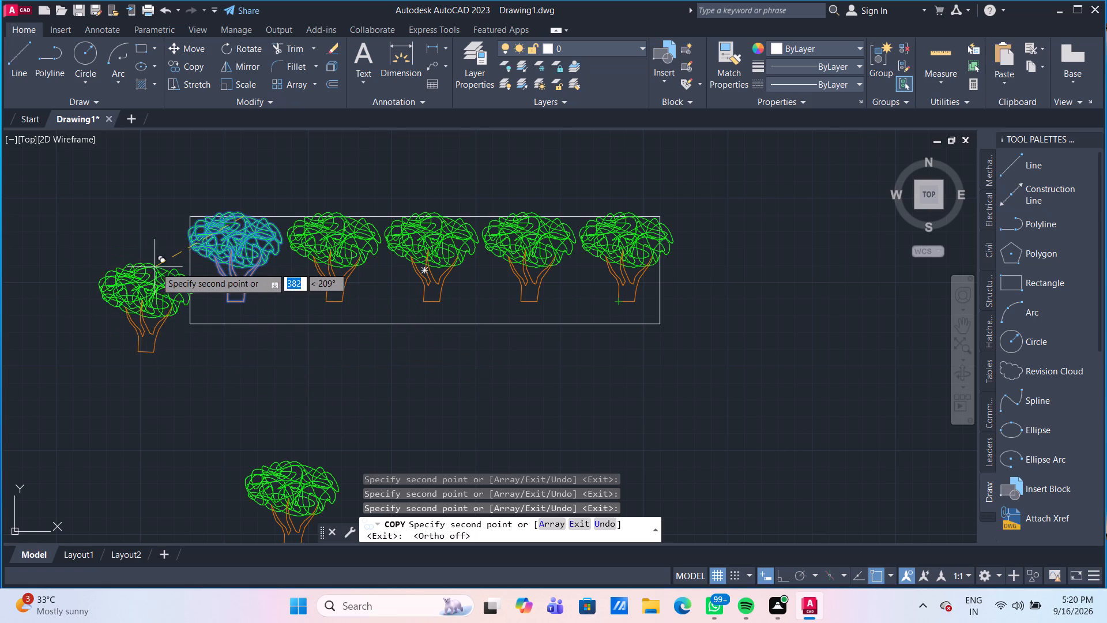
pyautogui.scroll(1, 176, 279)
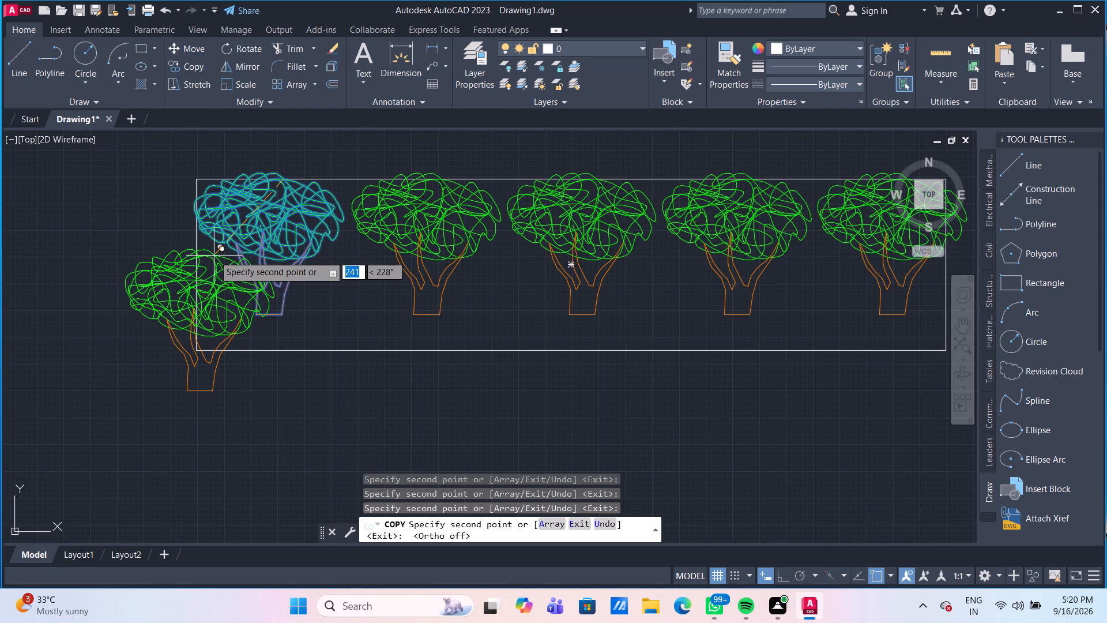
pyautogui.click(214, 256)
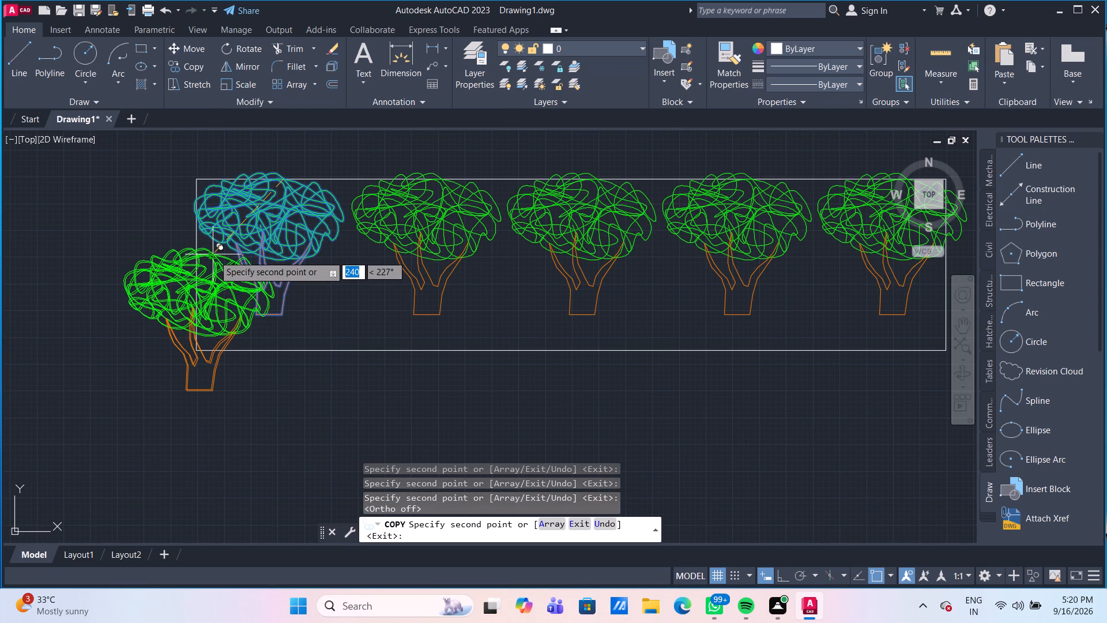
pyautogui.click(785, 579)
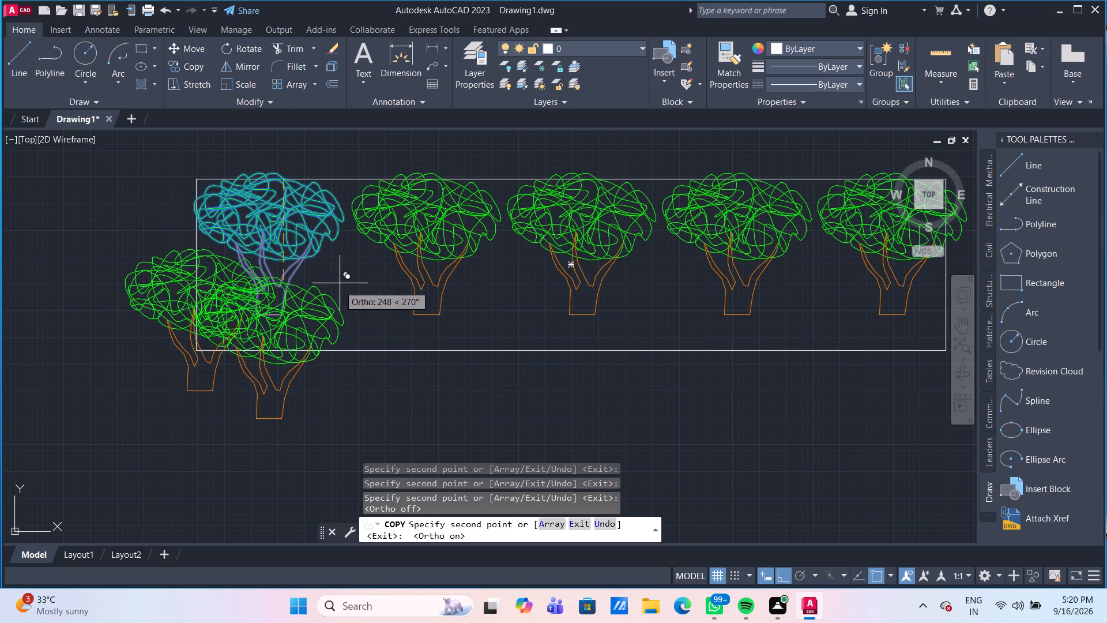
pyautogui.press('Escape')
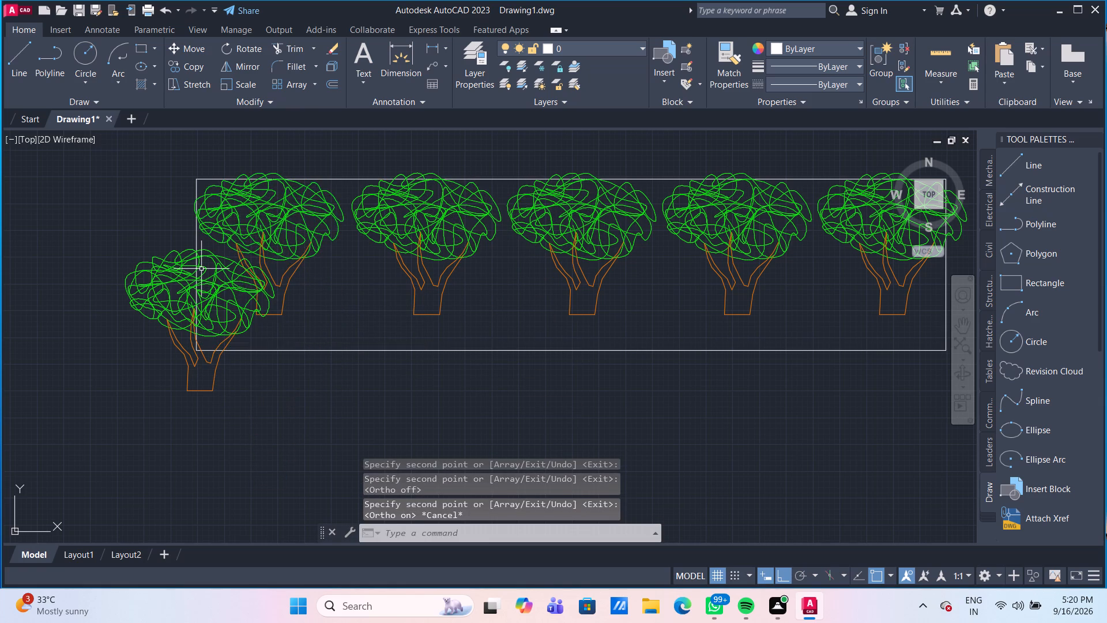
# Copy the lower-left plant four times horizontally to the right, at roughly even spacing out to about 1438, forming a staggered second row.
pyautogui.click(201, 267)
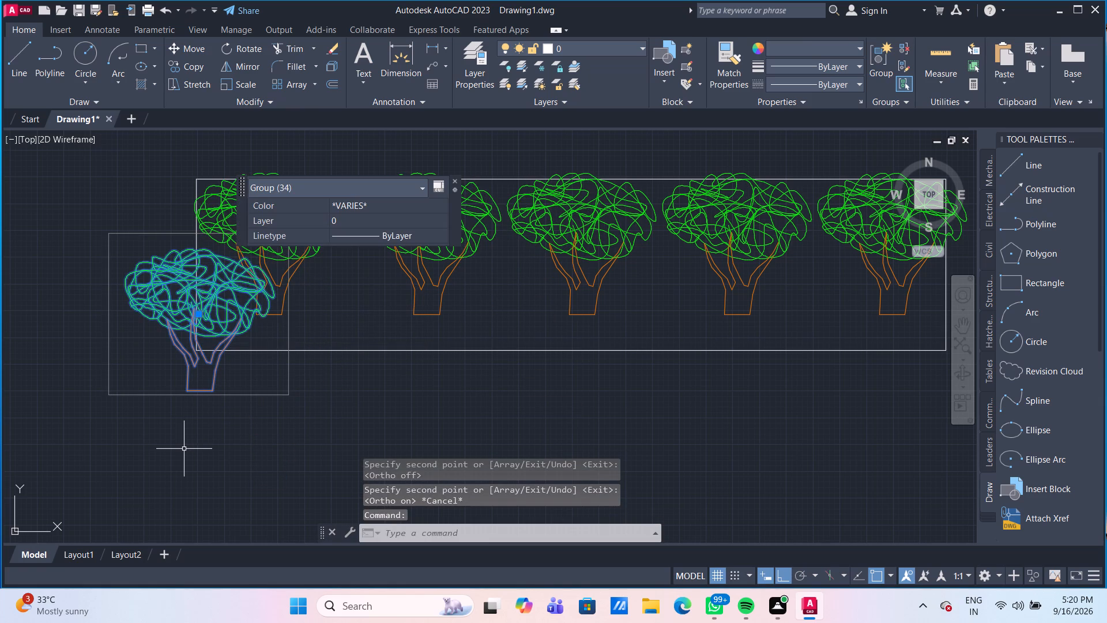
pyautogui.write('CO')
pyautogui.press('Return')
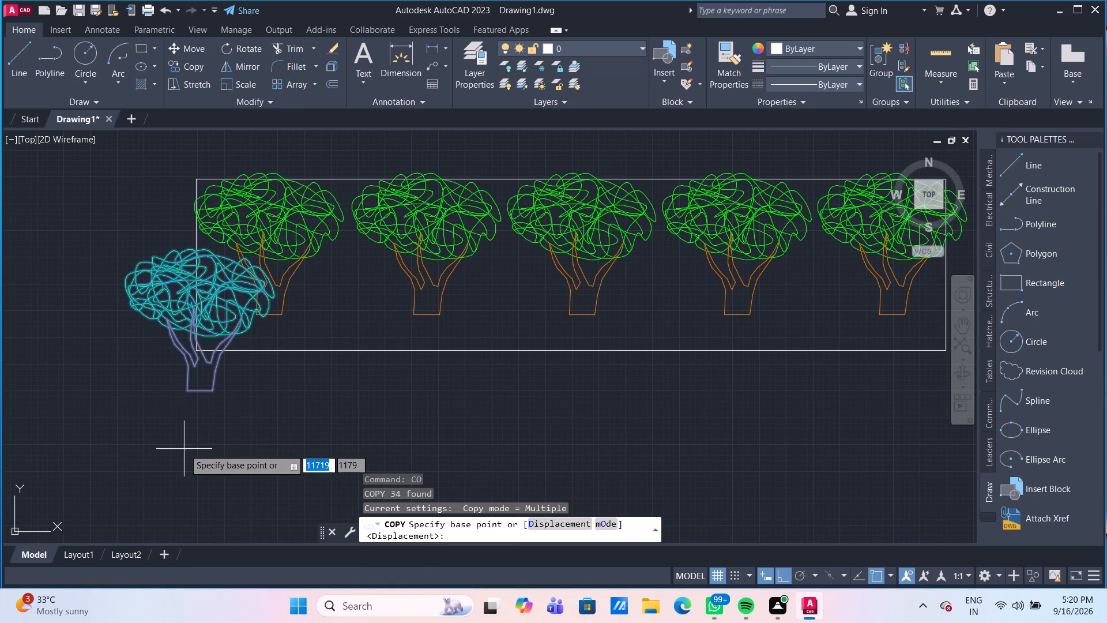
pyautogui.click(205, 249)
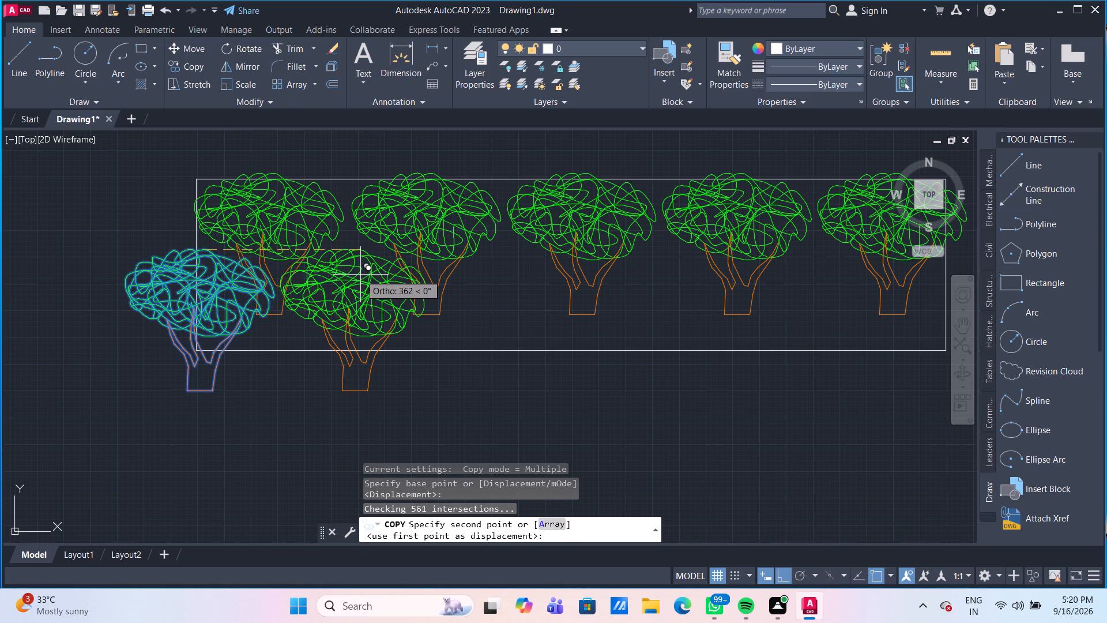
pyautogui.click(360, 275)
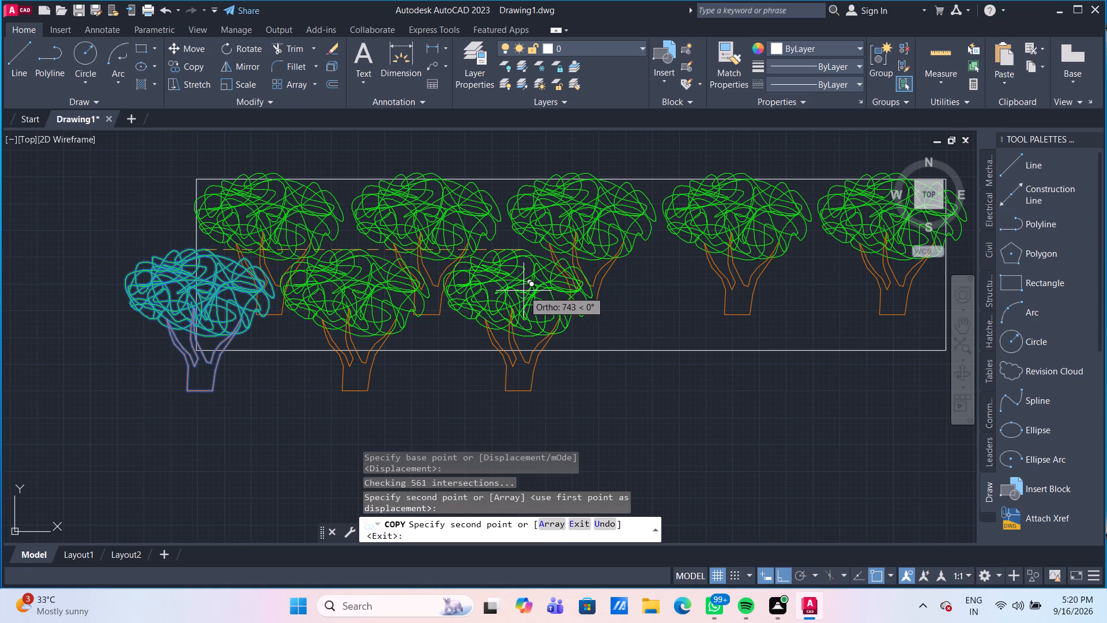
pyautogui.click(523, 294)
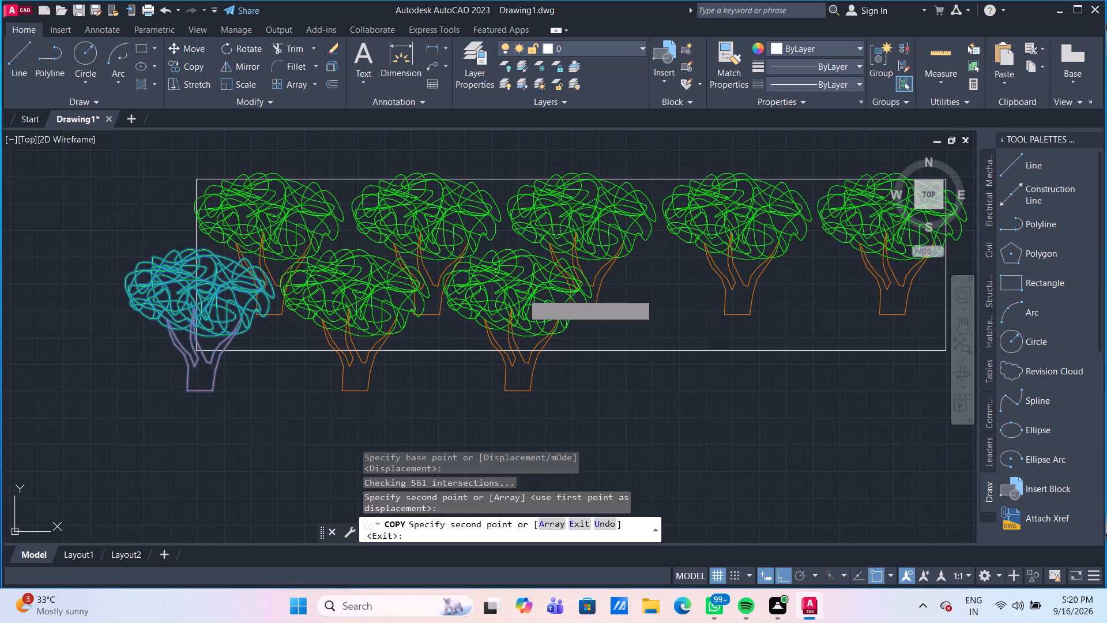
pyautogui.click(671, 310)
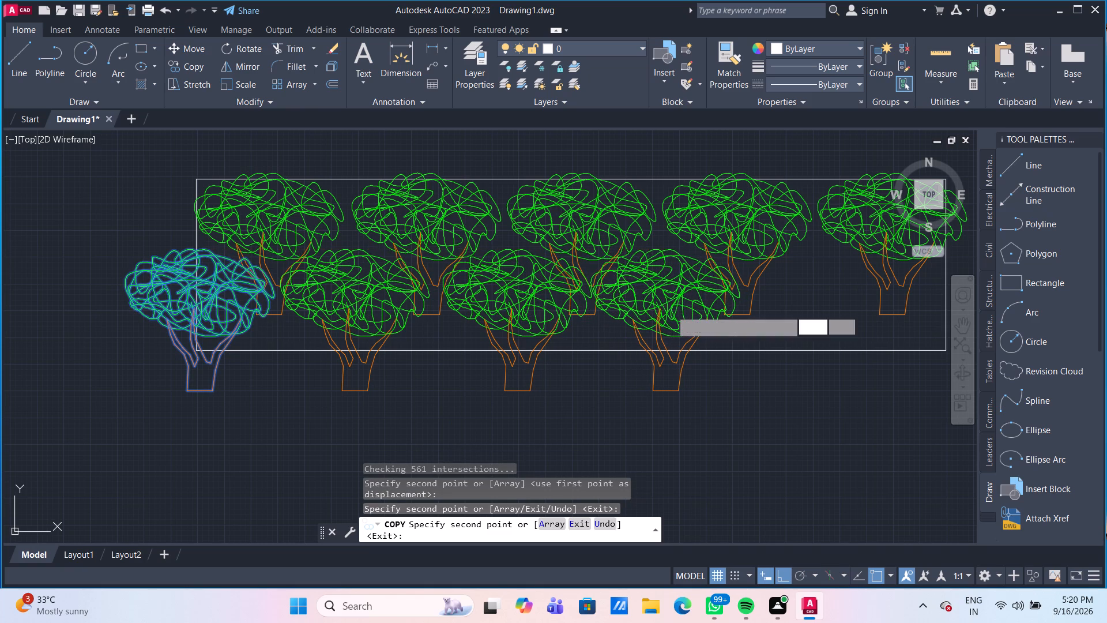
pyautogui.moveTo(785, 297); pyautogui.dragTo(657, 315, button='middle')
pyautogui.scroll(-1, 657, 315)
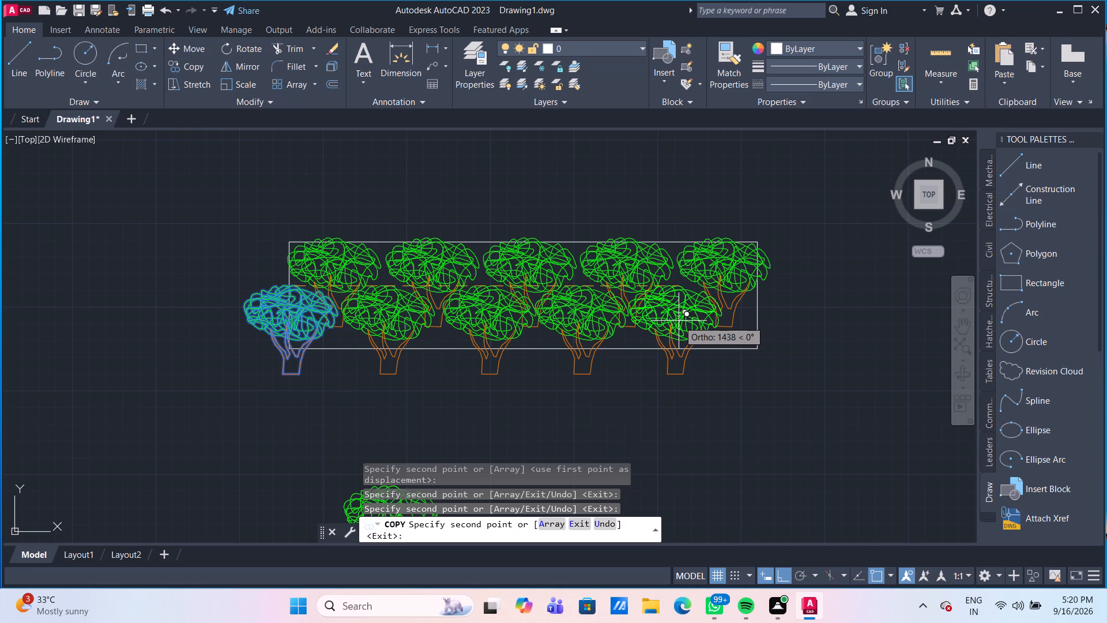
pyautogui.click(679, 321)
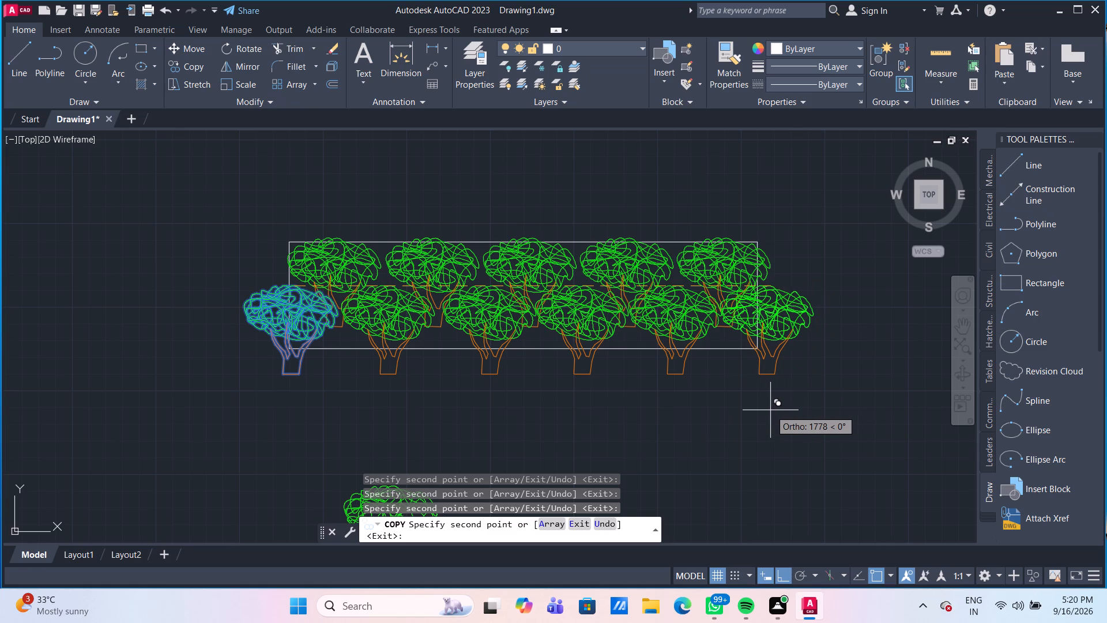
pyautogui.press('Escape')
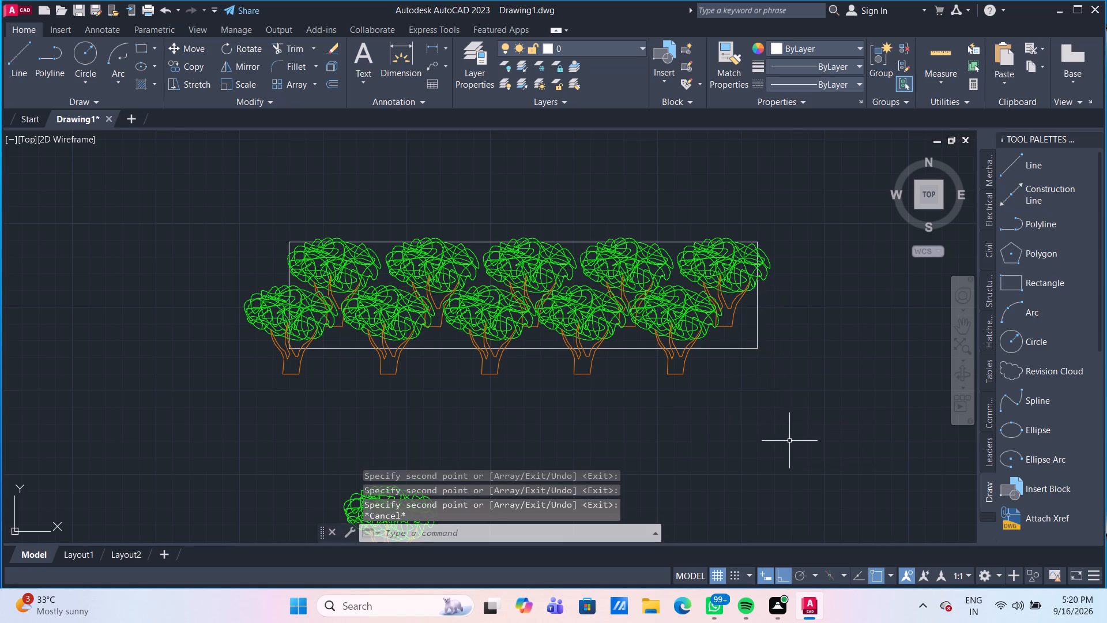
# With Ortho off, move the 1750 by 400 rectangle by its lower-left corner slightly down and left relative to the plant rows.
pyautogui.scroll(-1, 789, 441)
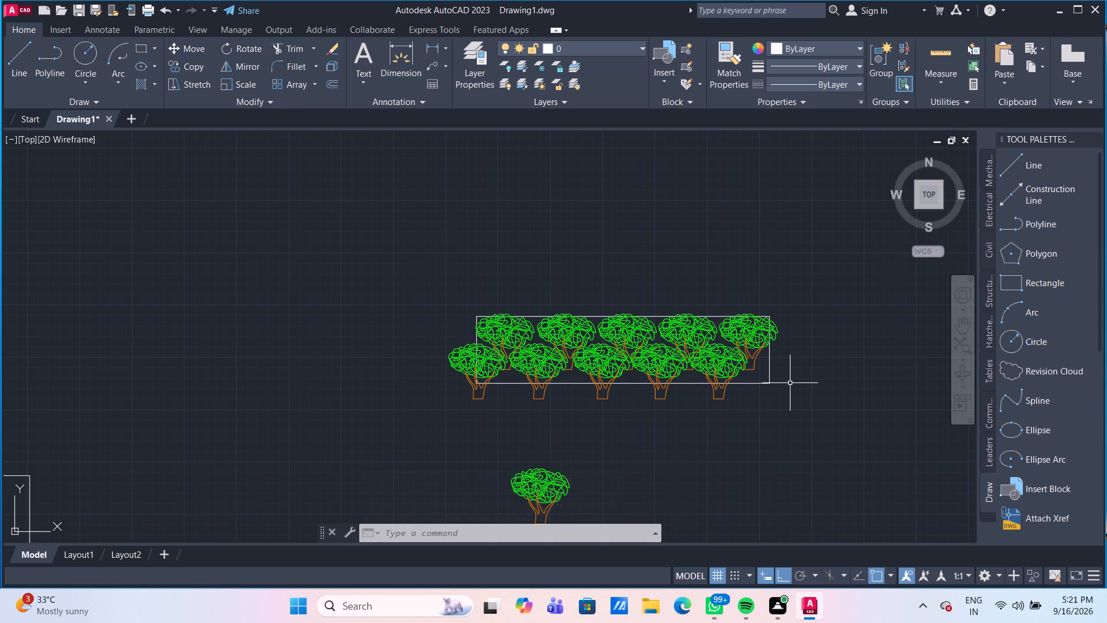
pyautogui.scroll(1, 790, 383)
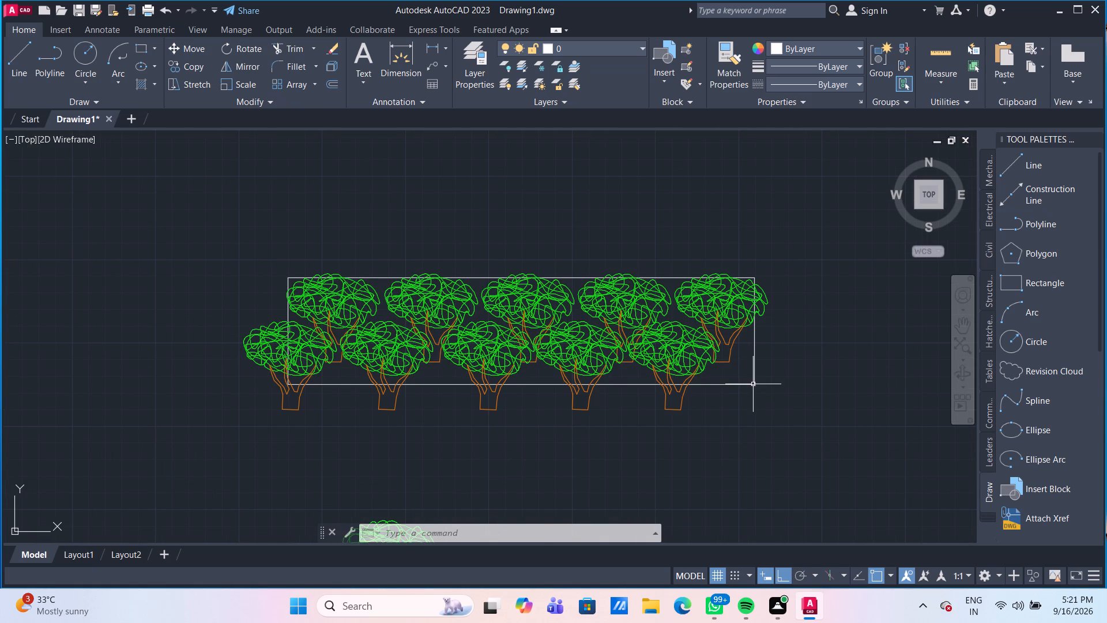
pyautogui.click(753, 384)
pyautogui.press('m')
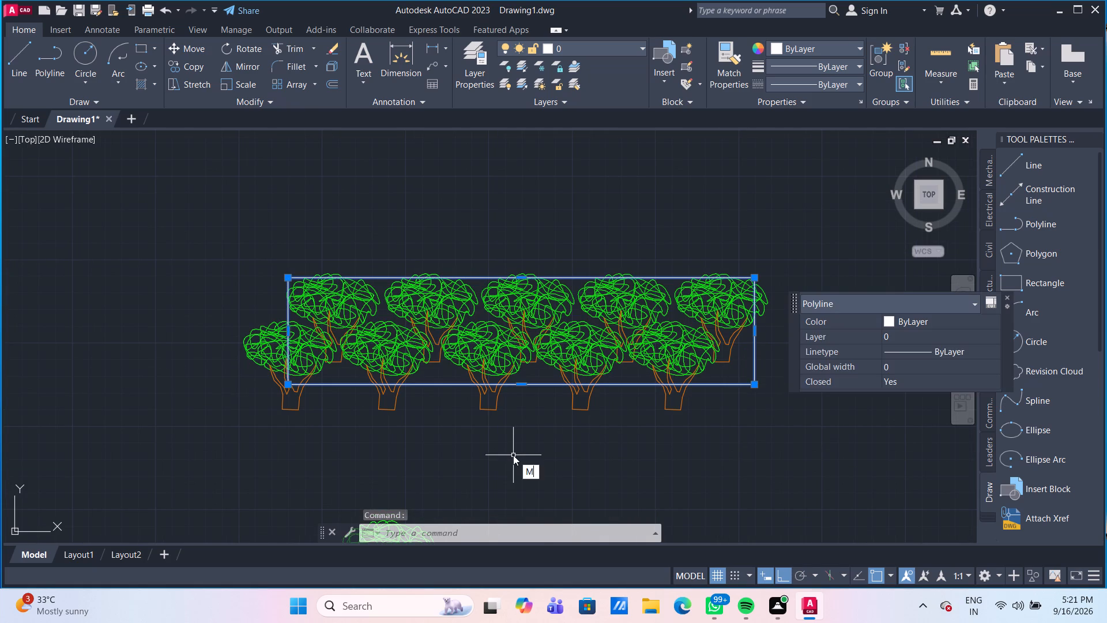
pyautogui.press('Return')
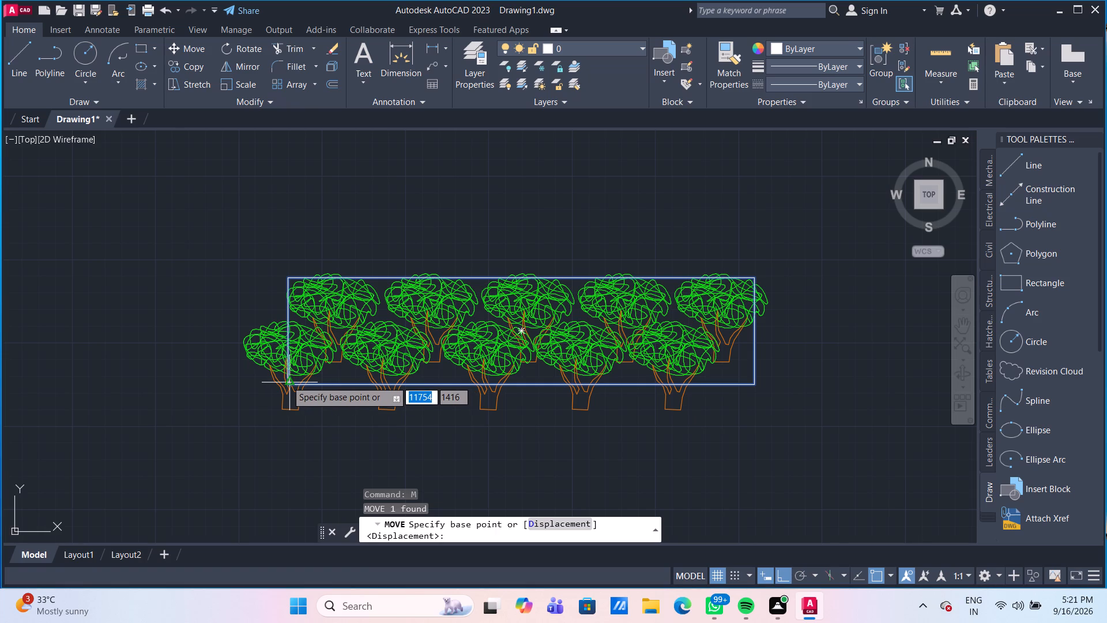
pyautogui.scroll(3, 295, 388)
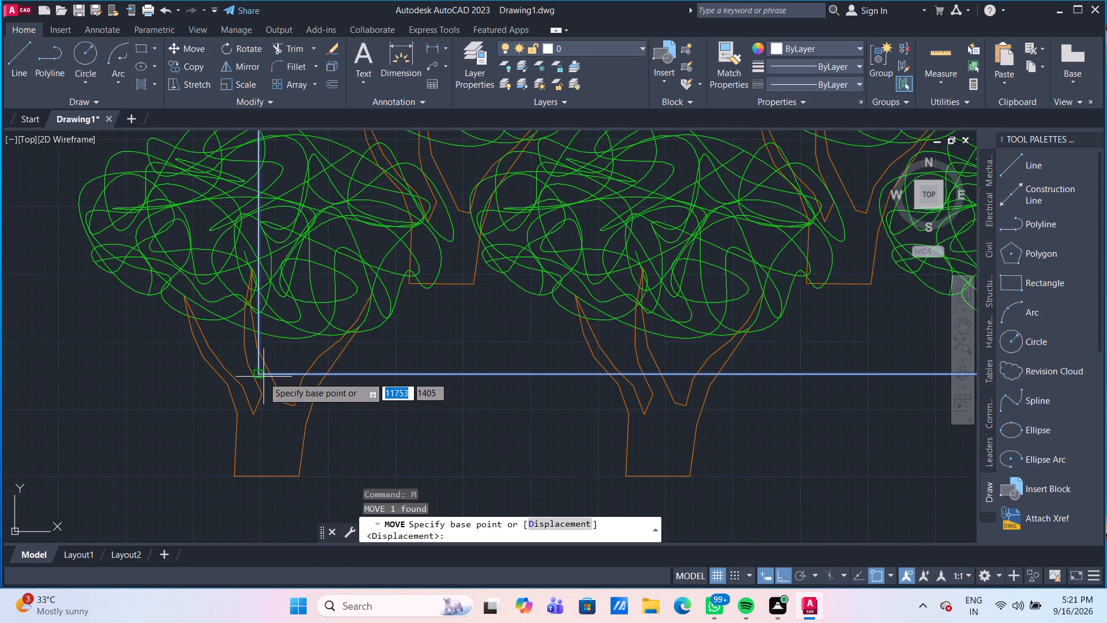
pyautogui.click(259, 376)
pyautogui.scroll(-2, 215, 412)
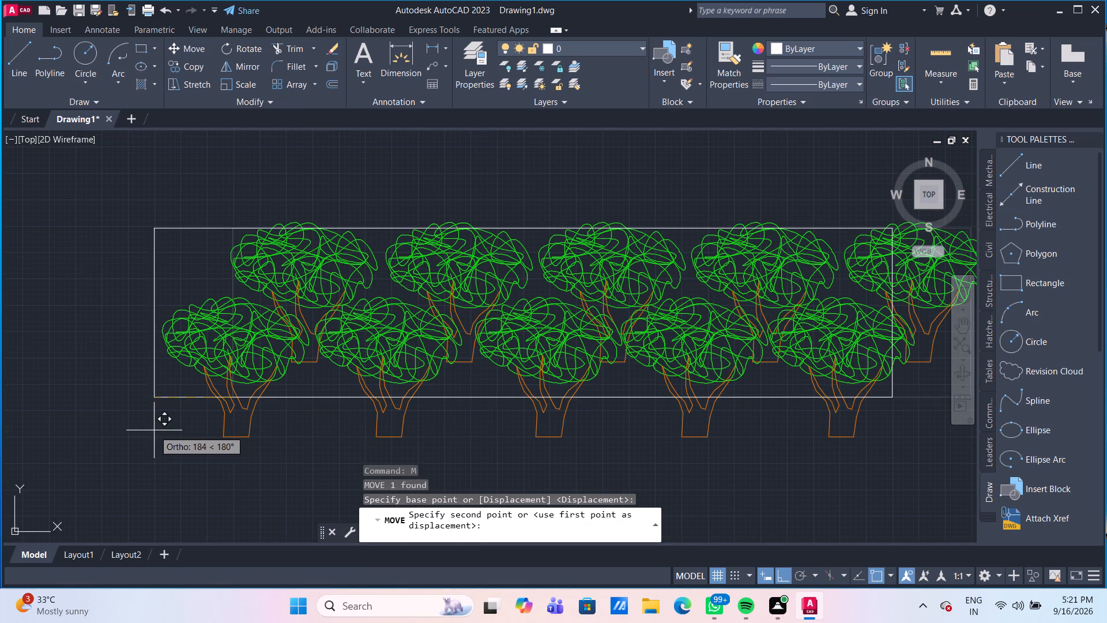
pyautogui.scroll(-1, 163, 434)
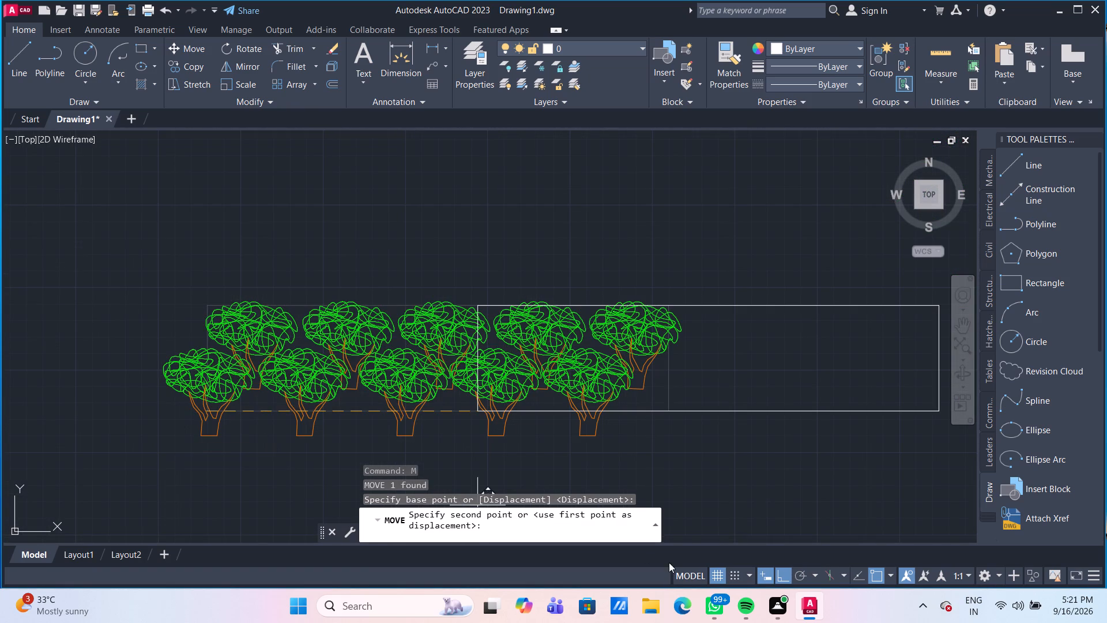
pyautogui.click(780, 579)
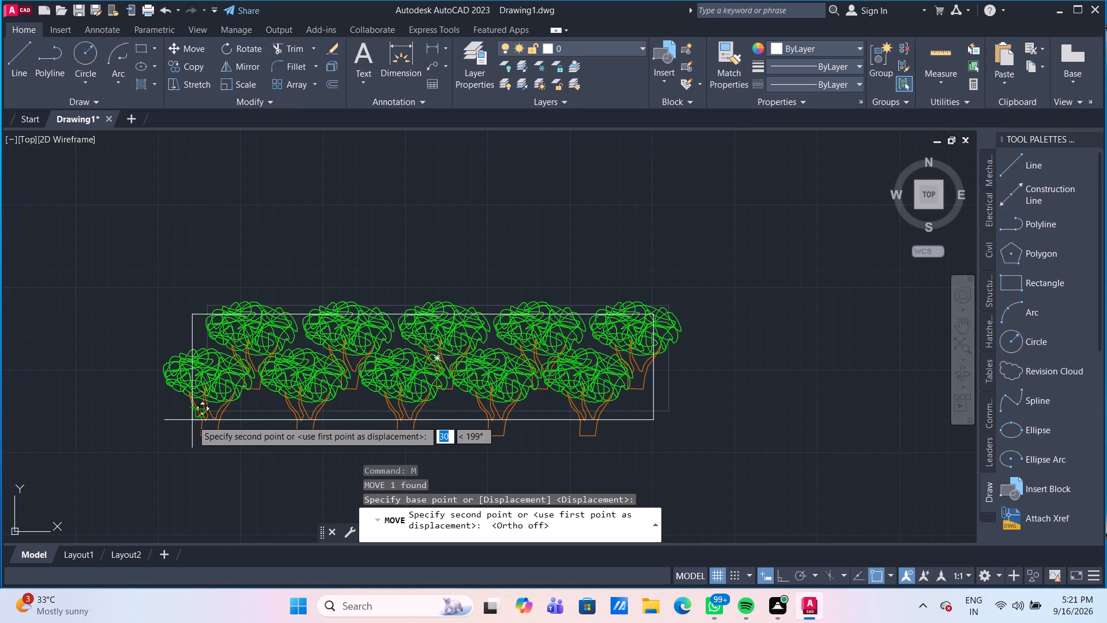
pyautogui.click(190, 421)
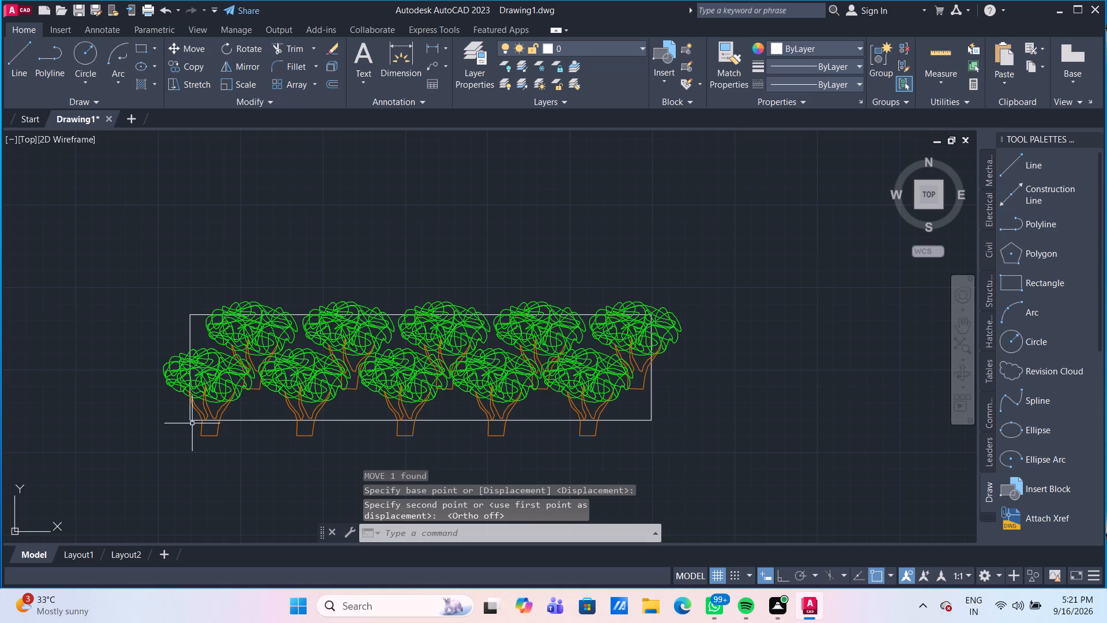
# Select the grouped plant at the left end of the lower row.
pyautogui.moveTo(472, 467); pyautogui.dragTo(450, 405, button='middle')
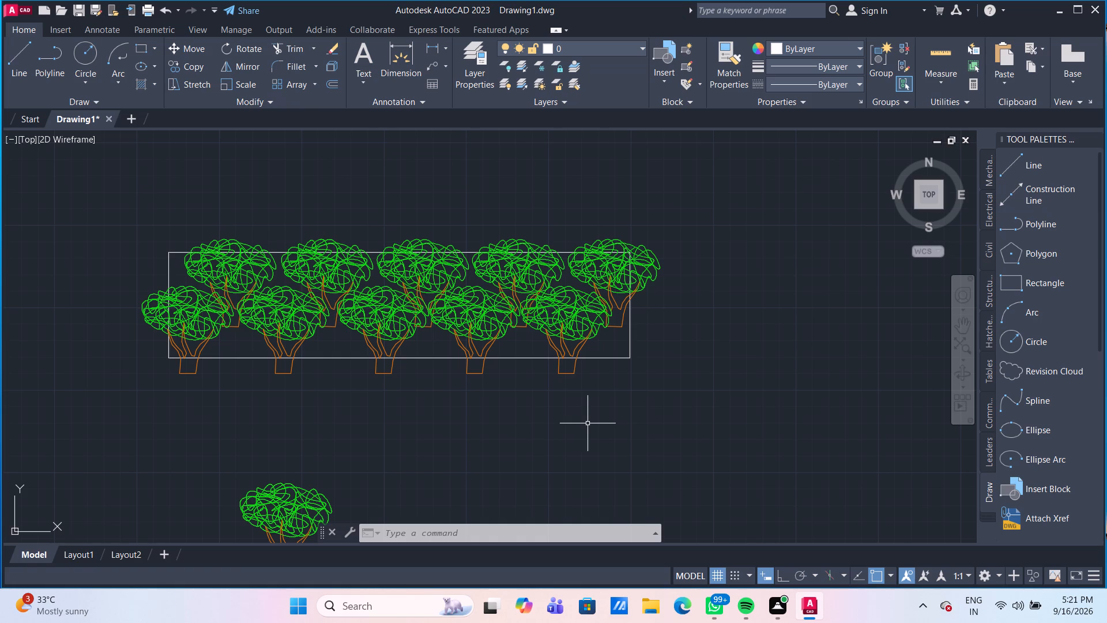
pyautogui.click(204, 322)
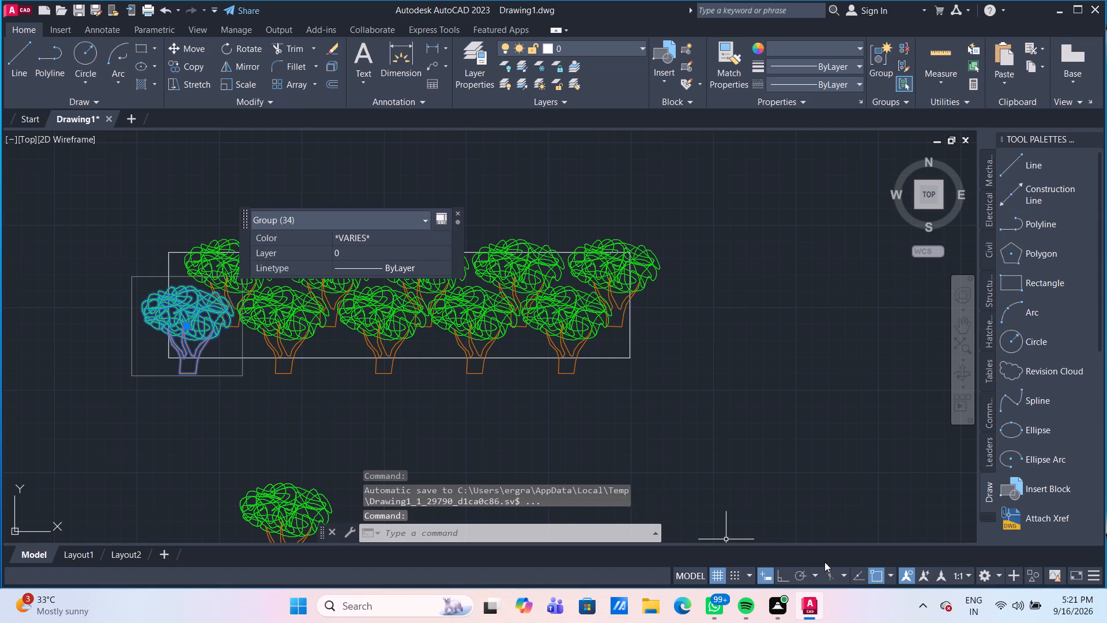
pyautogui.click(783, 581)
pyautogui.click(657, 419)
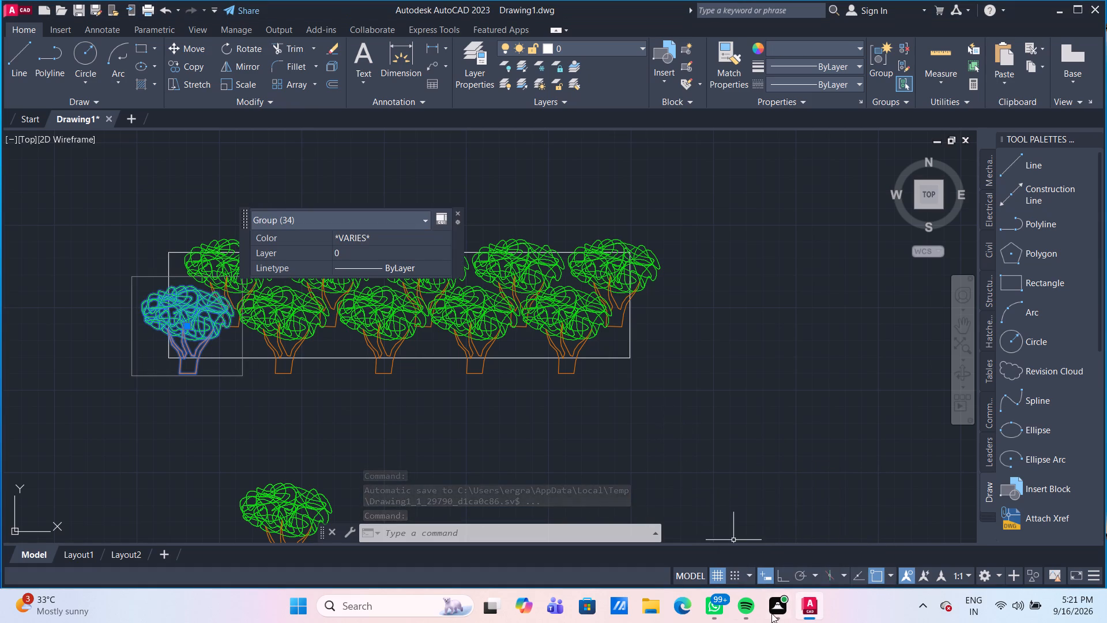
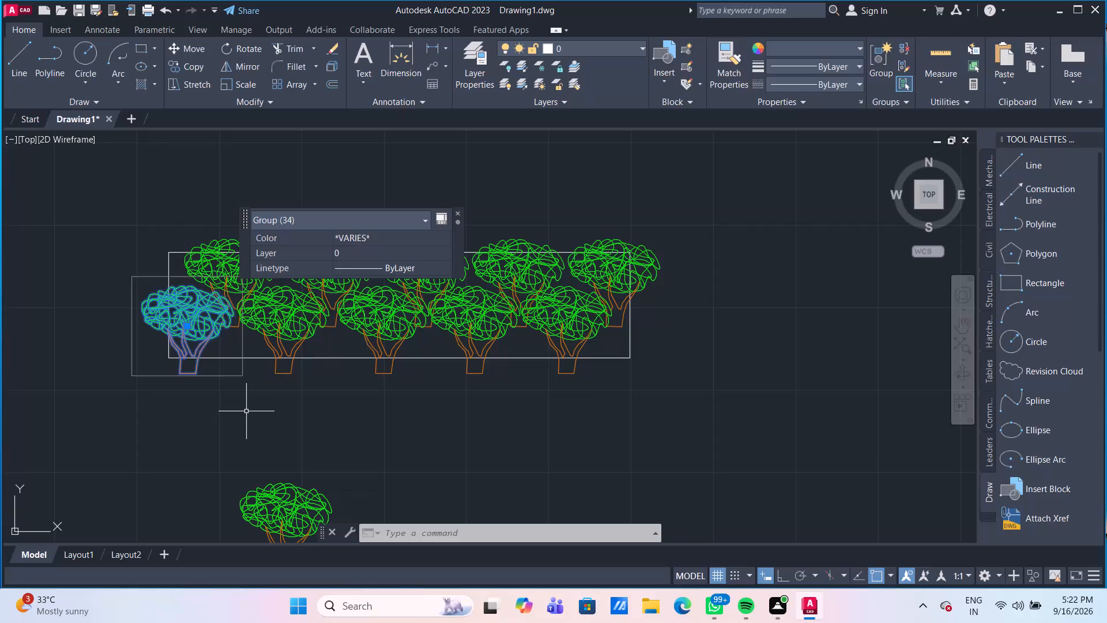
# Move the leftmost front-row tree about 35 units horizontally to the right with Ortho on.
pyautogui.press('m')
pyautogui.press('Return')
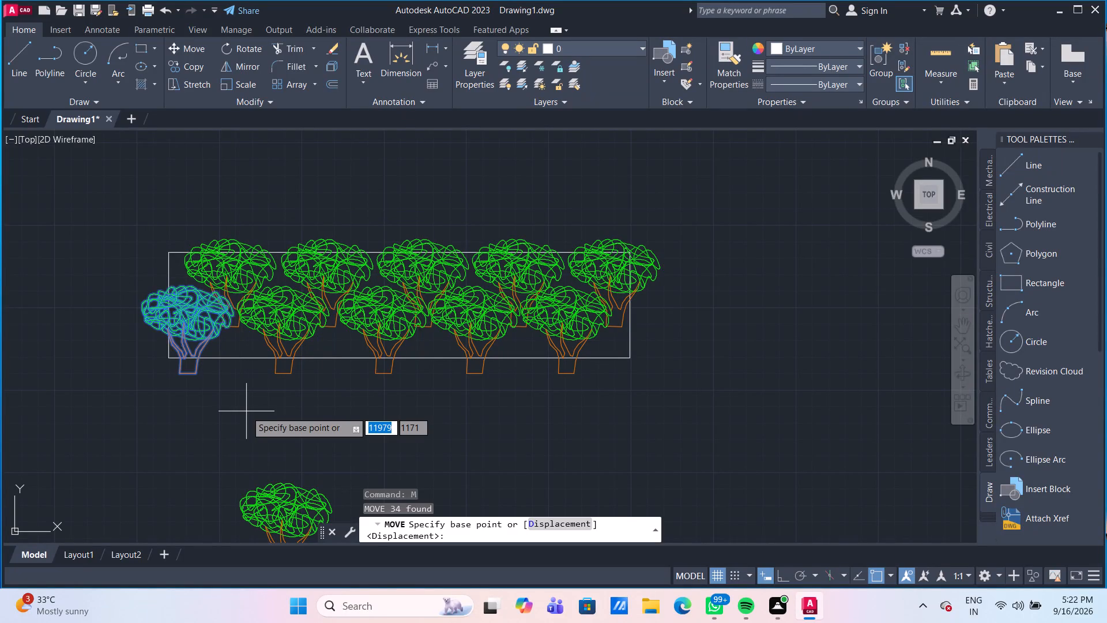
pyautogui.click(781, 578)
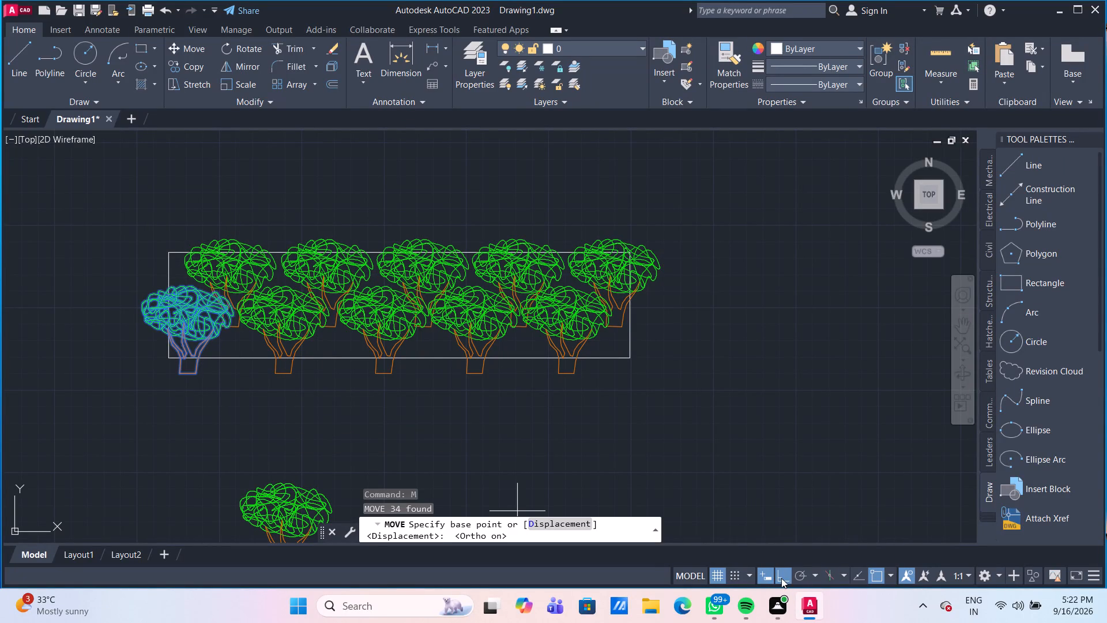
pyautogui.click(192, 322)
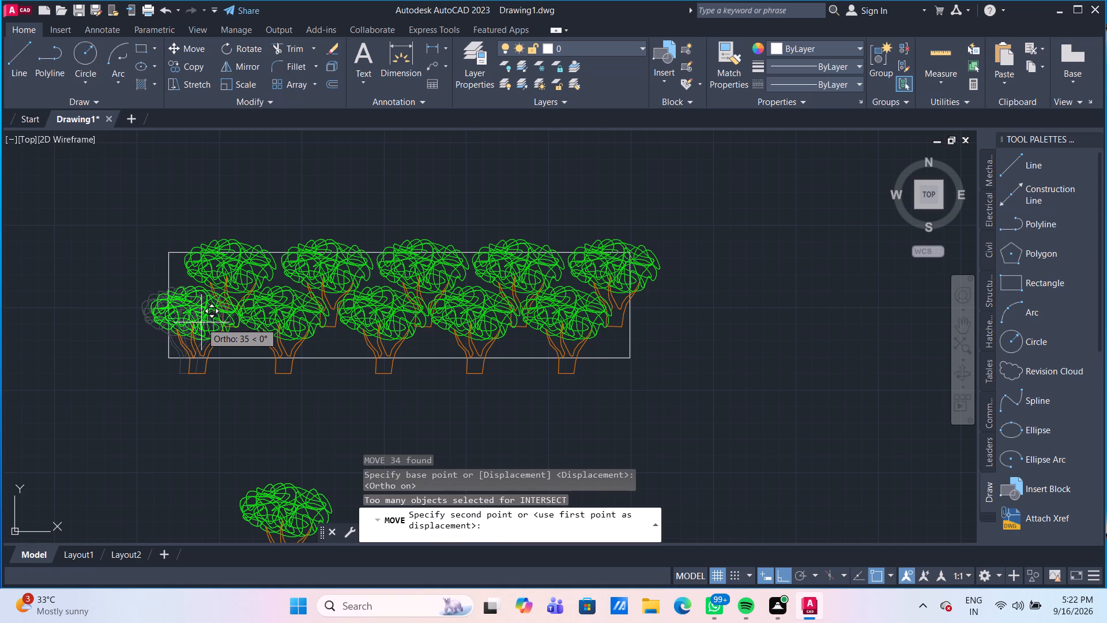
pyautogui.click(201, 322)
# Move the second front-row tree slightly to the right, keeping it on the same horizontal line.
pyautogui.click(276, 325)
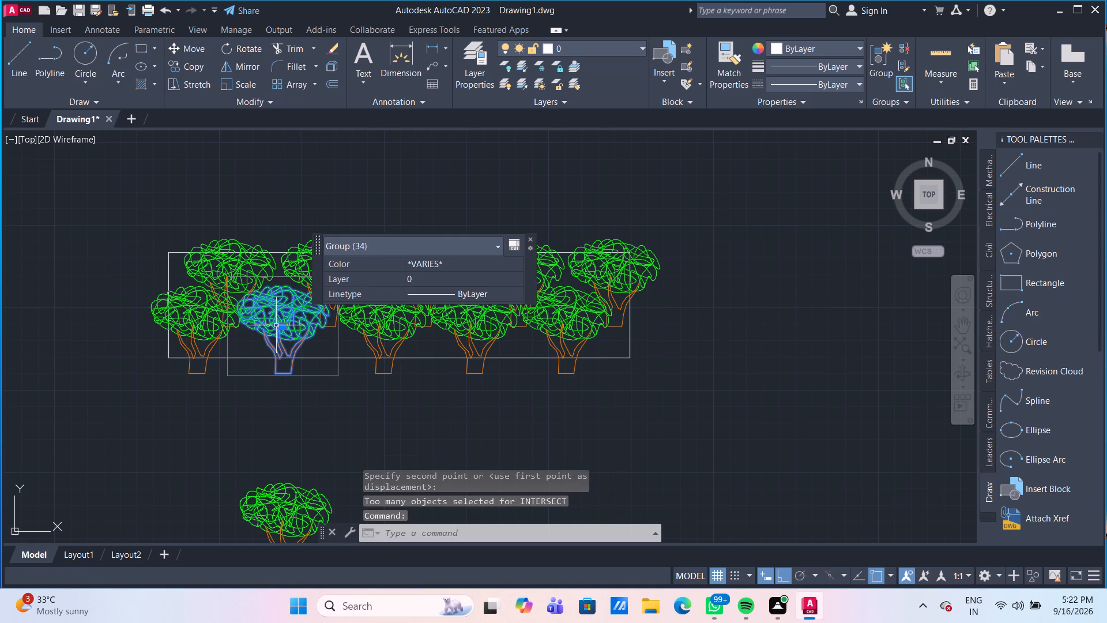
pyautogui.press('m')
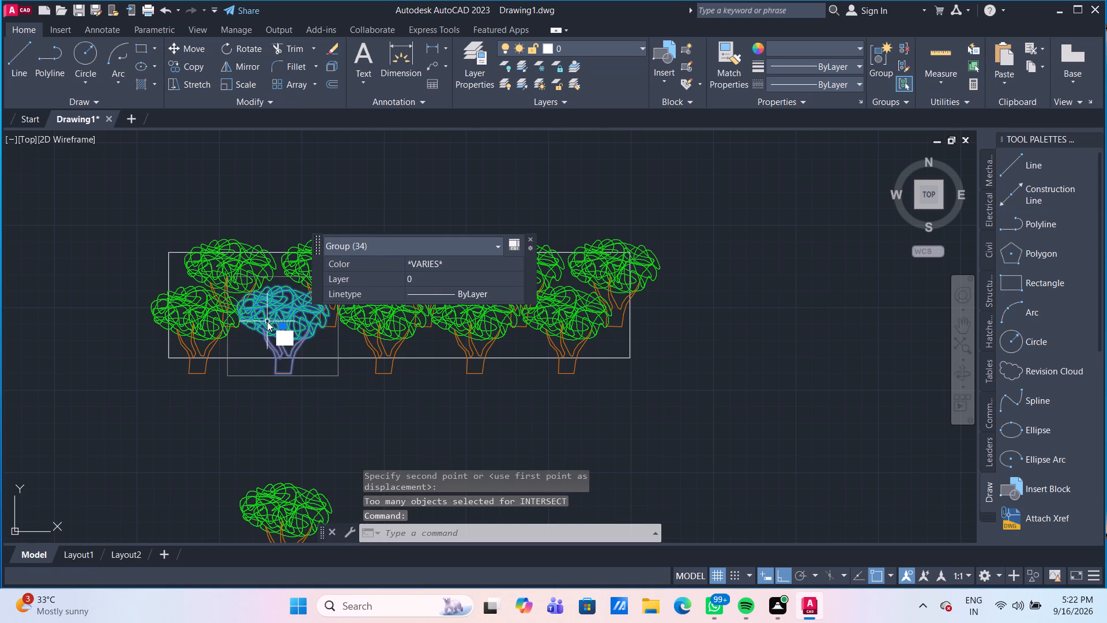
pyautogui.press('Return')
pyautogui.click(267, 321)
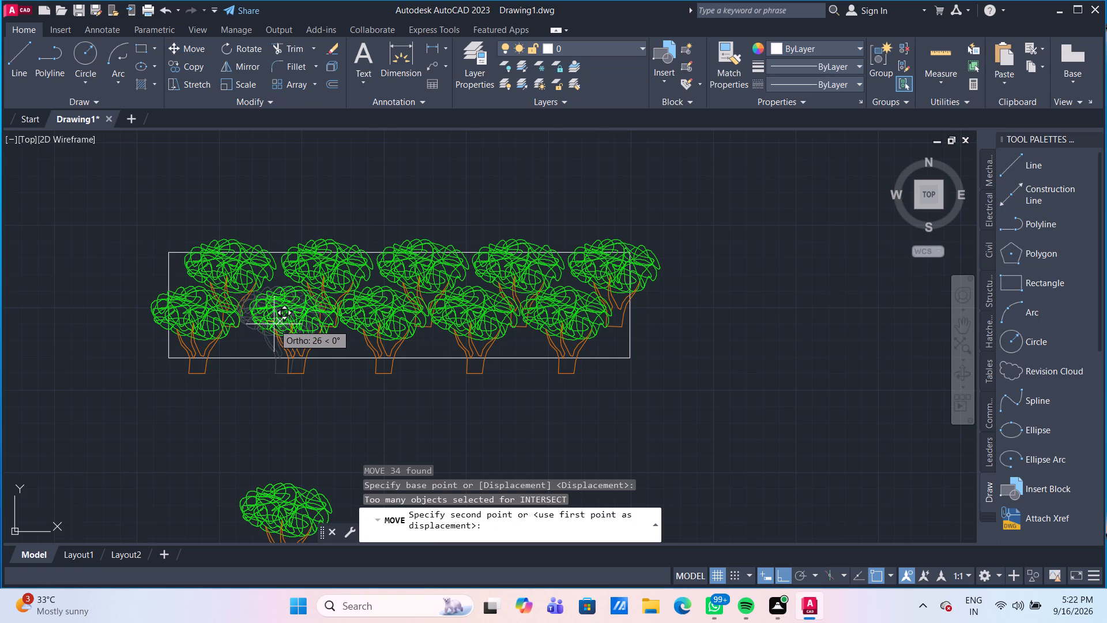
pyautogui.click(274, 326)
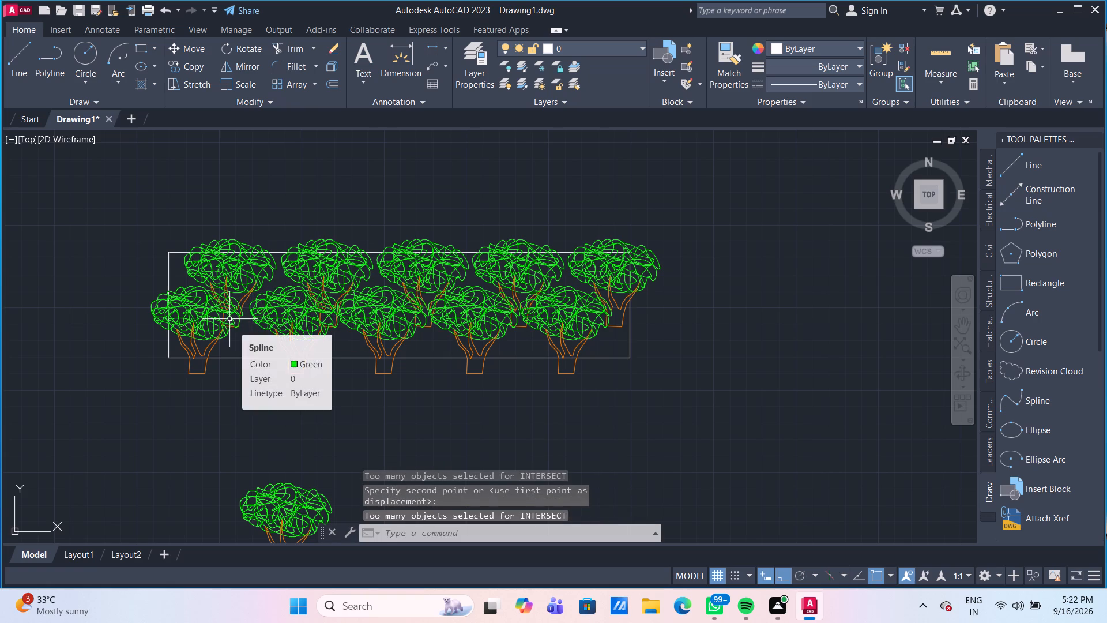
# Move the last front-row tree slightly to the right, keeping it on the same horizontal line.
pyautogui.click(574, 328)
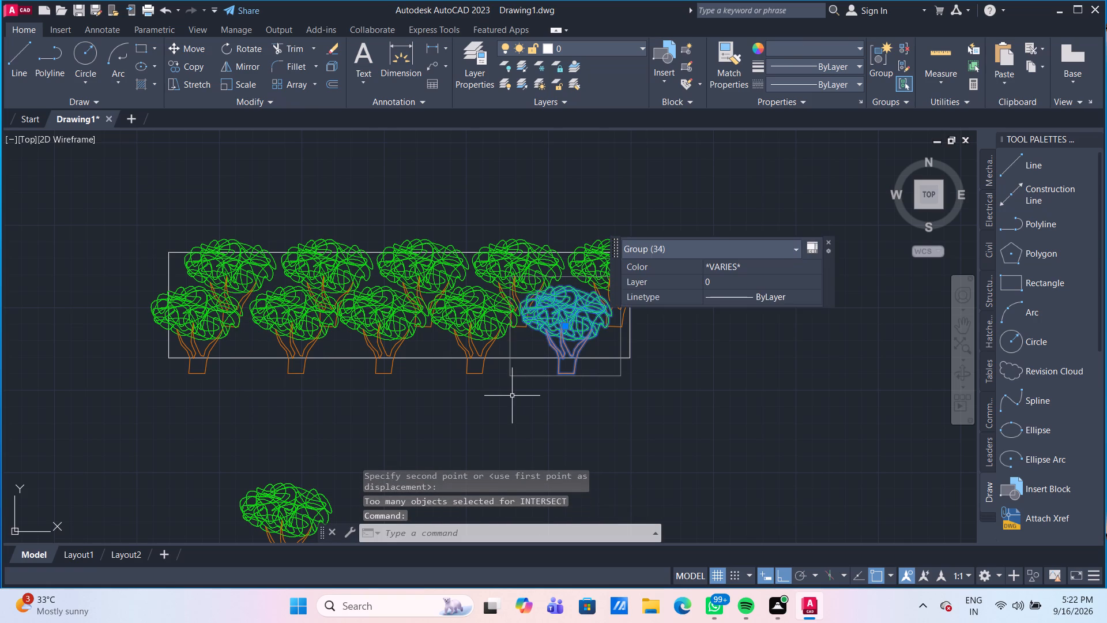
pyautogui.press('m')
pyautogui.press('Return')
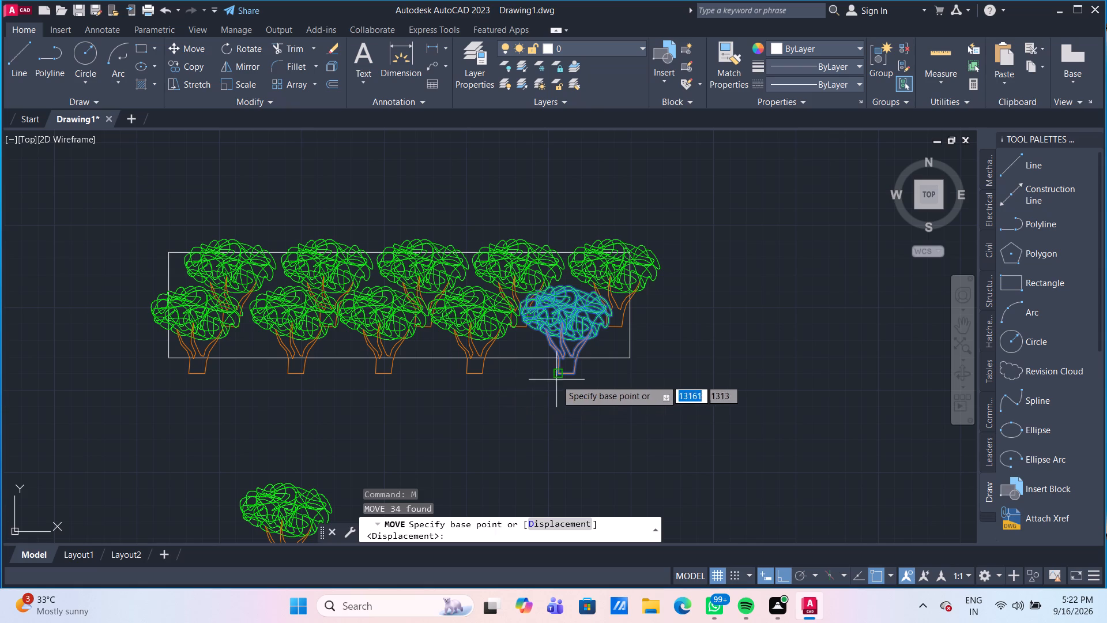
pyautogui.click(564, 333)
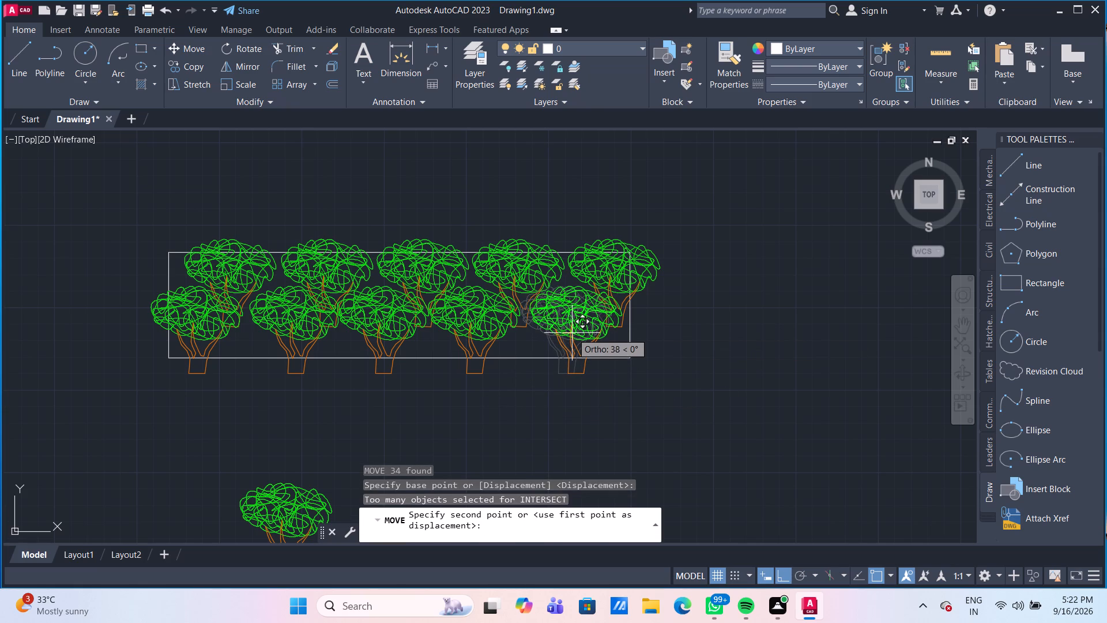
pyautogui.click(570, 332)
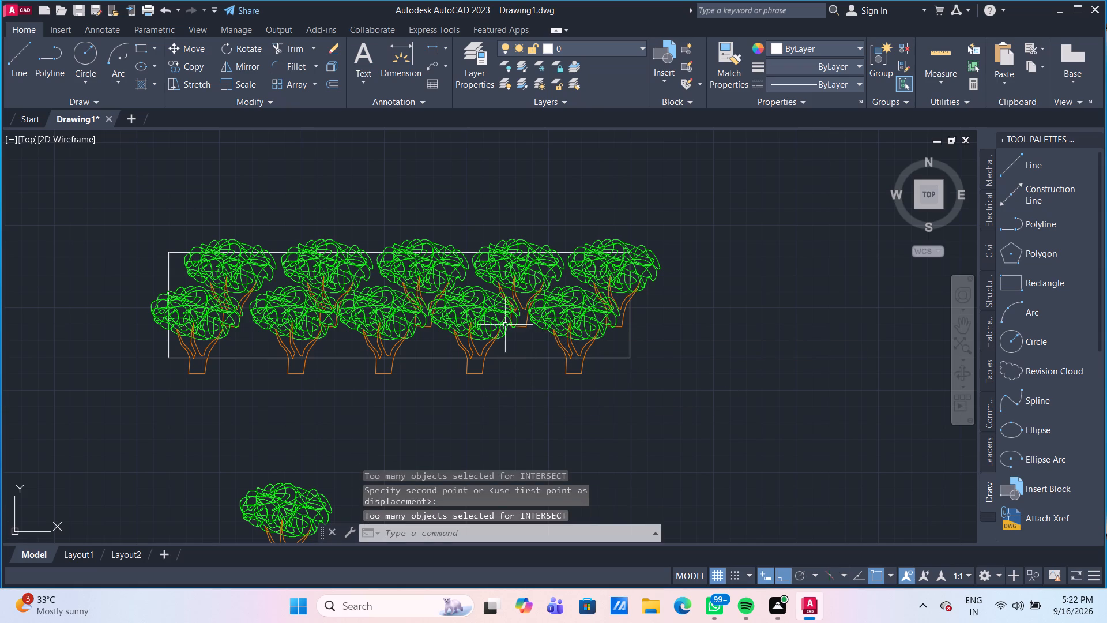
# Move the fourth front-row tree slightly to the right to adjust its spacing from the last tree.
pyautogui.click(496, 322)
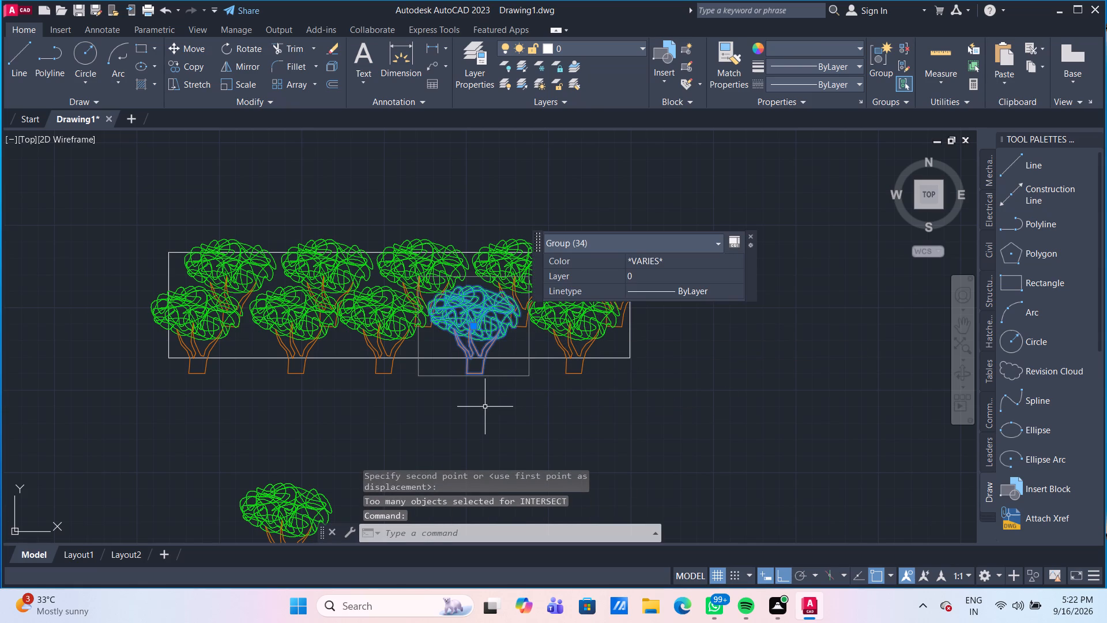
pyautogui.press('m')
pyautogui.press('Return')
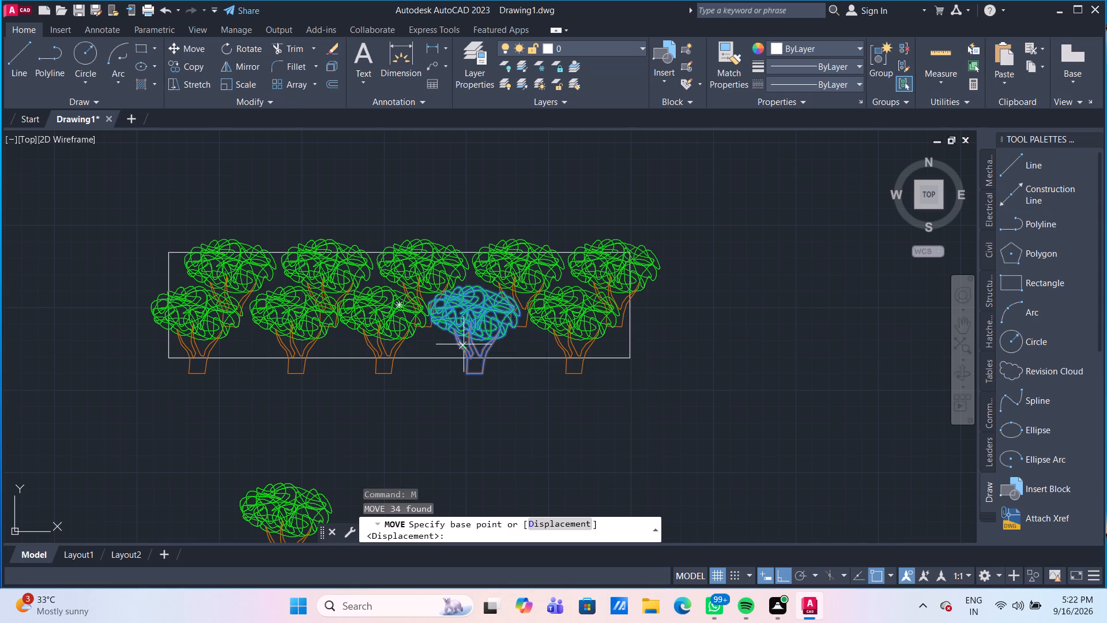
pyautogui.click(464, 341)
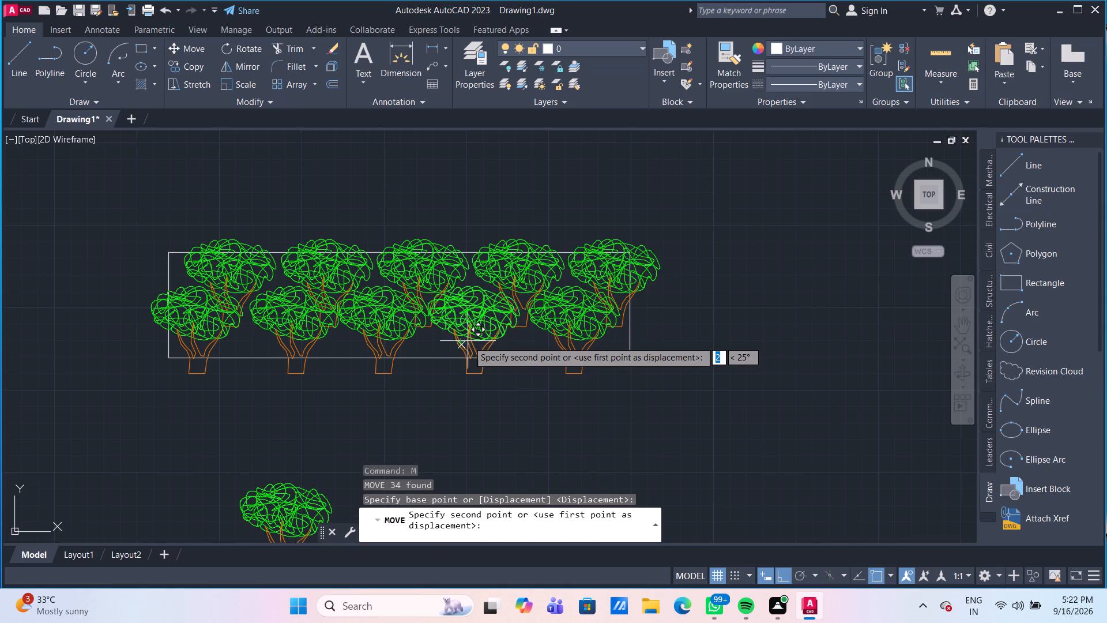
pyautogui.click(465, 341)
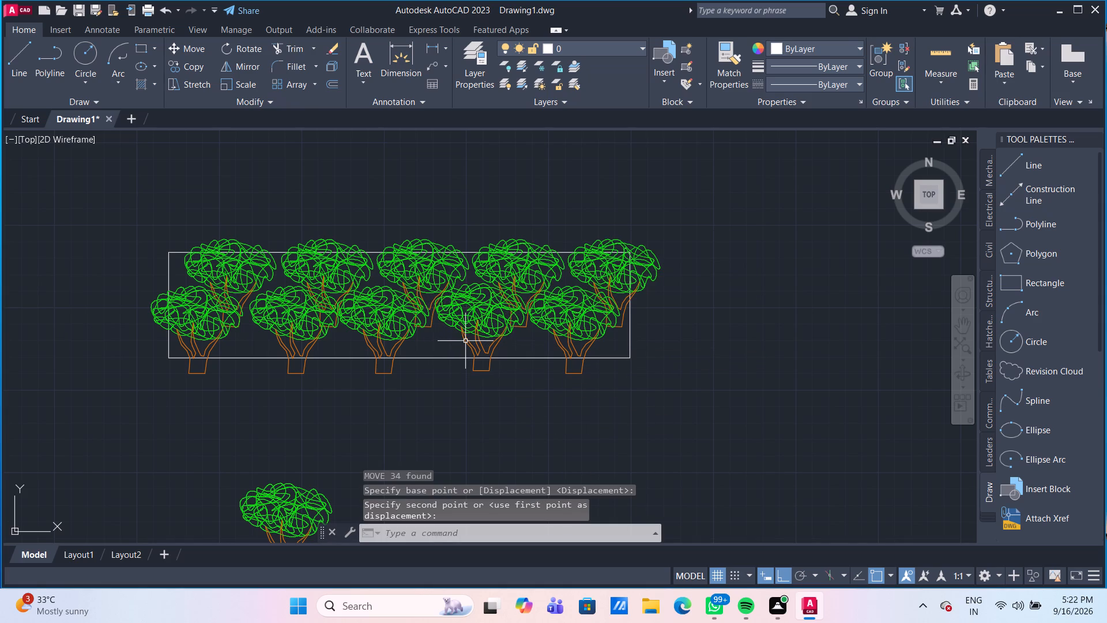
# Move the middle front-row tree about 42 units horizontally to the right.
pyautogui.click(405, 318)
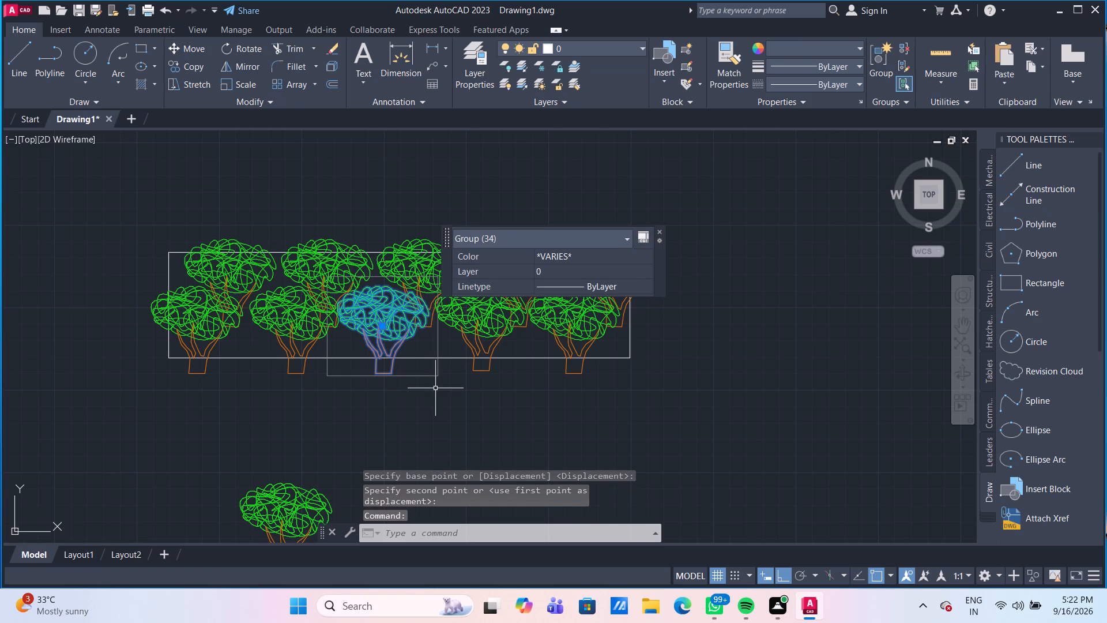
pyautogui.press('m')
pyautogui.press('Return')
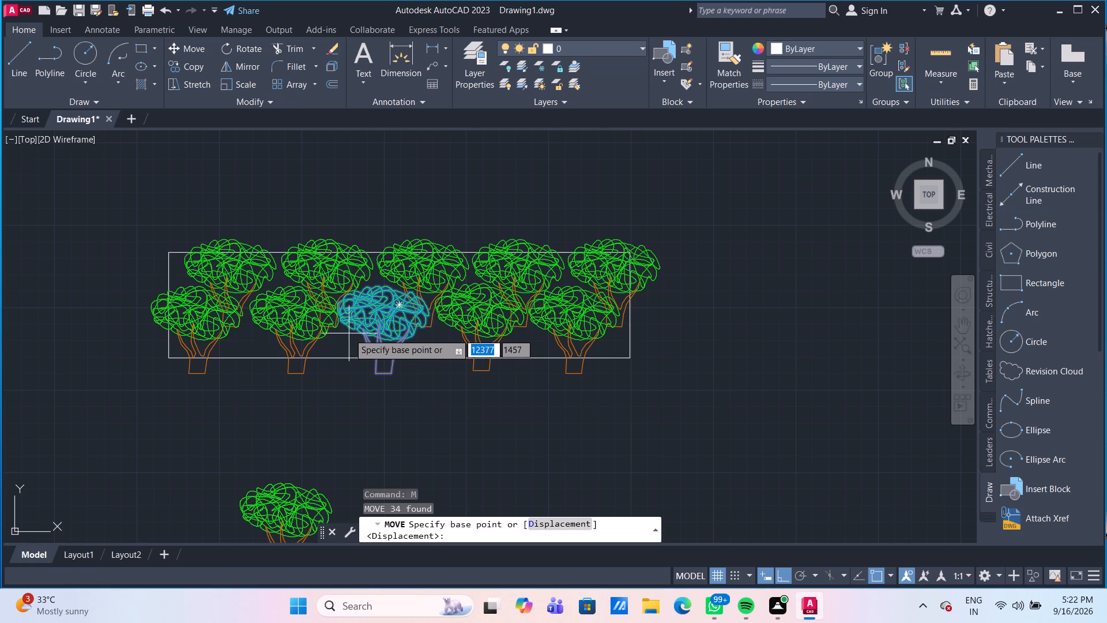
pyautogui.click(355, 310)
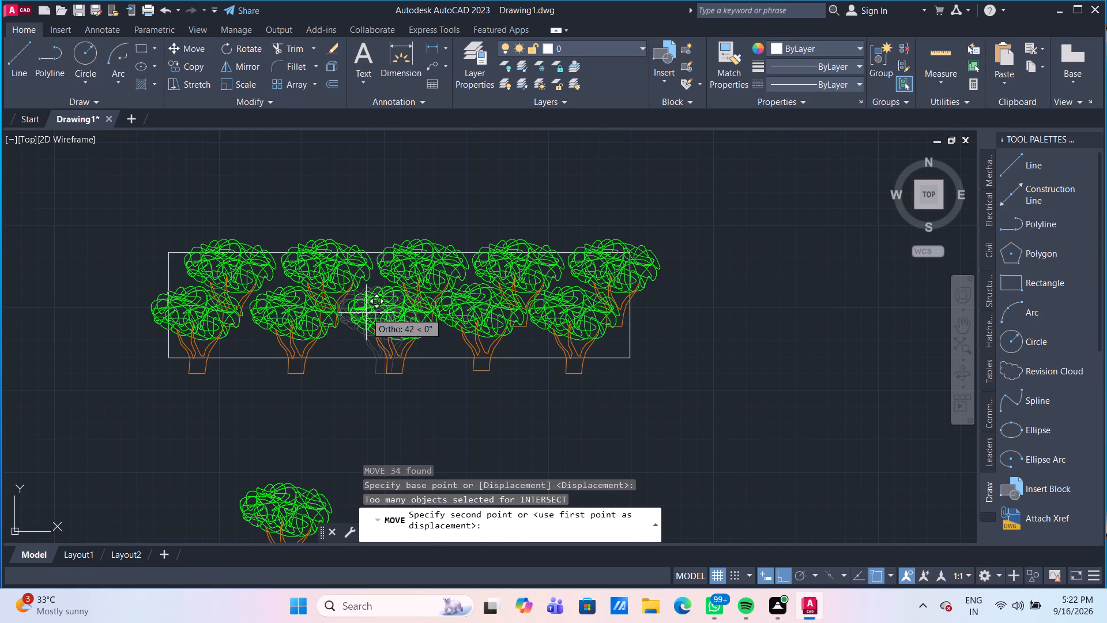
pyautogui.click(366, 313)
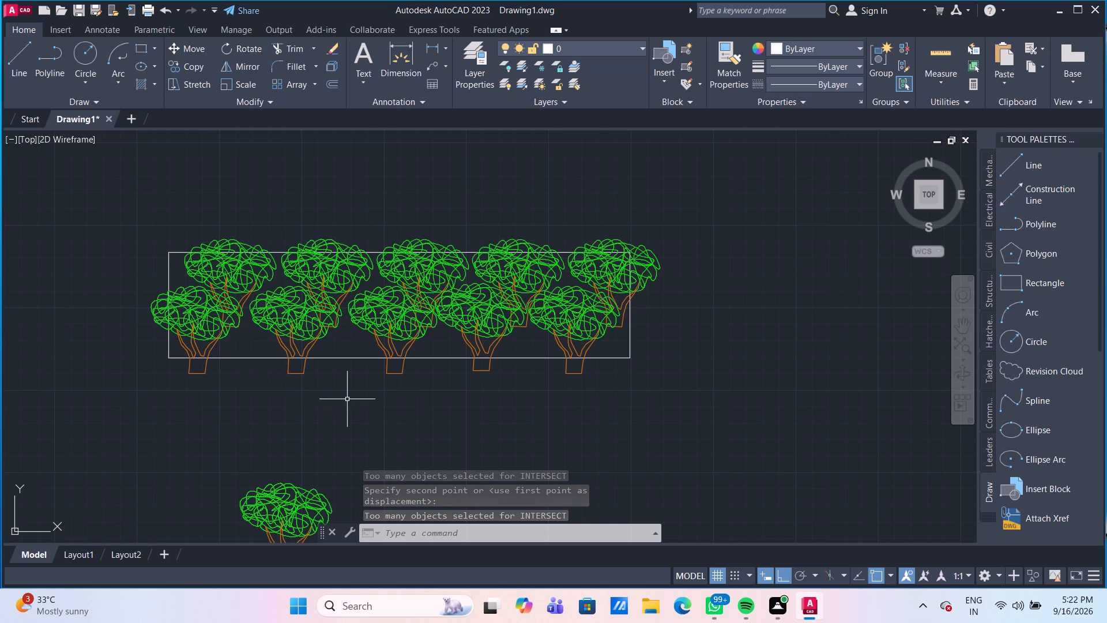
# Nudge the middle front-row tree slightly back to the left to even out the spacing between its neighbours.
pyautogui.click(379, 321)
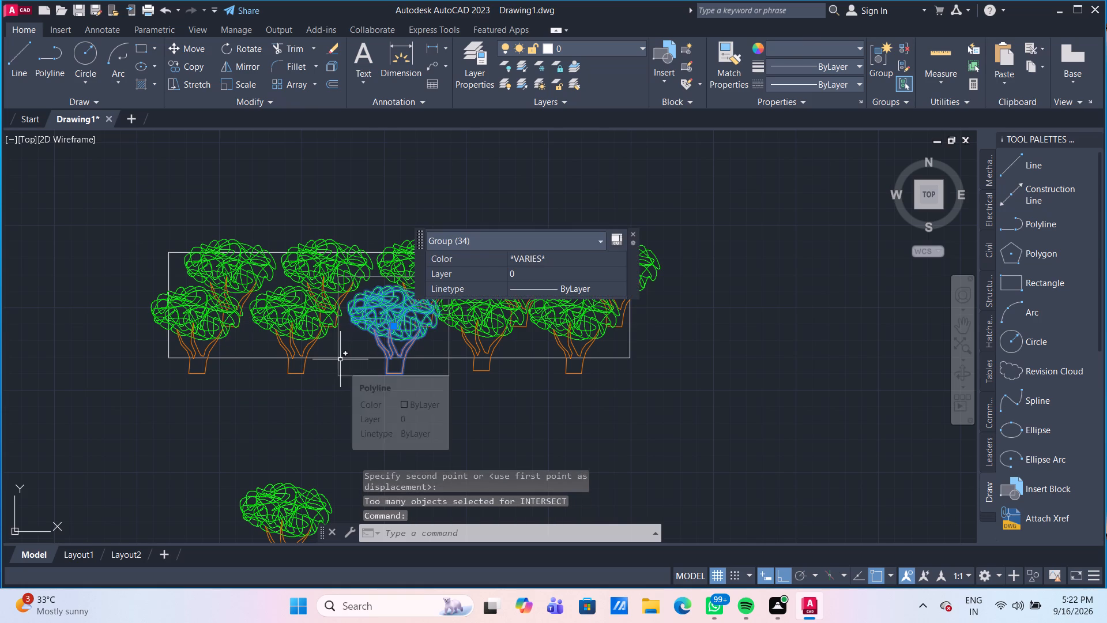
pyautogui.press('m')
pyautogui.press('Return')
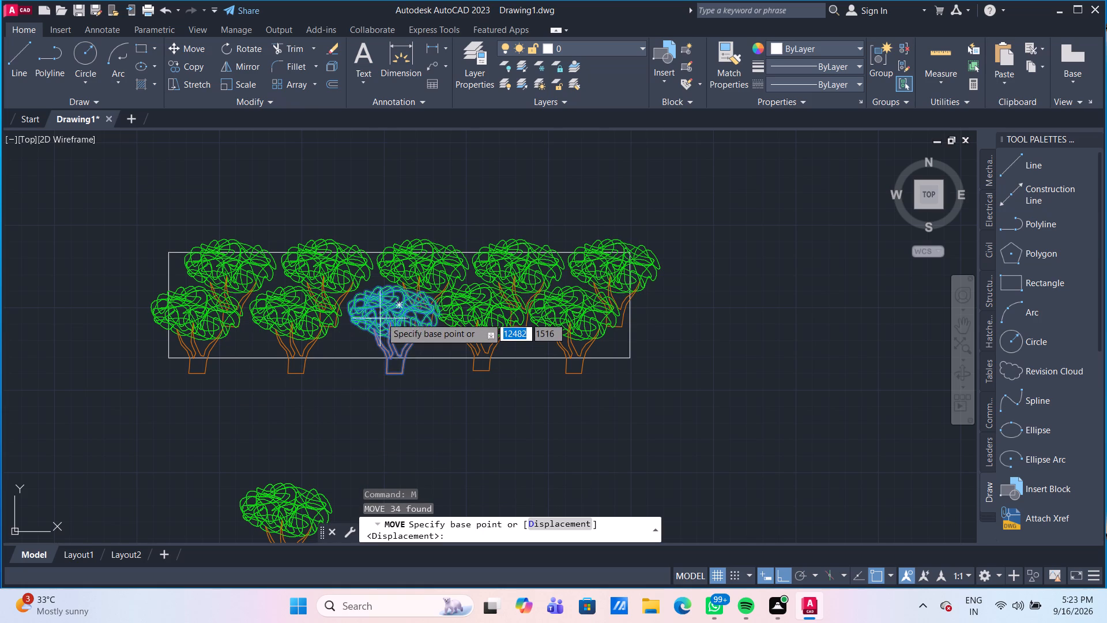
pyautogui.click(382, 317)
pyautogui.click(376, 316)
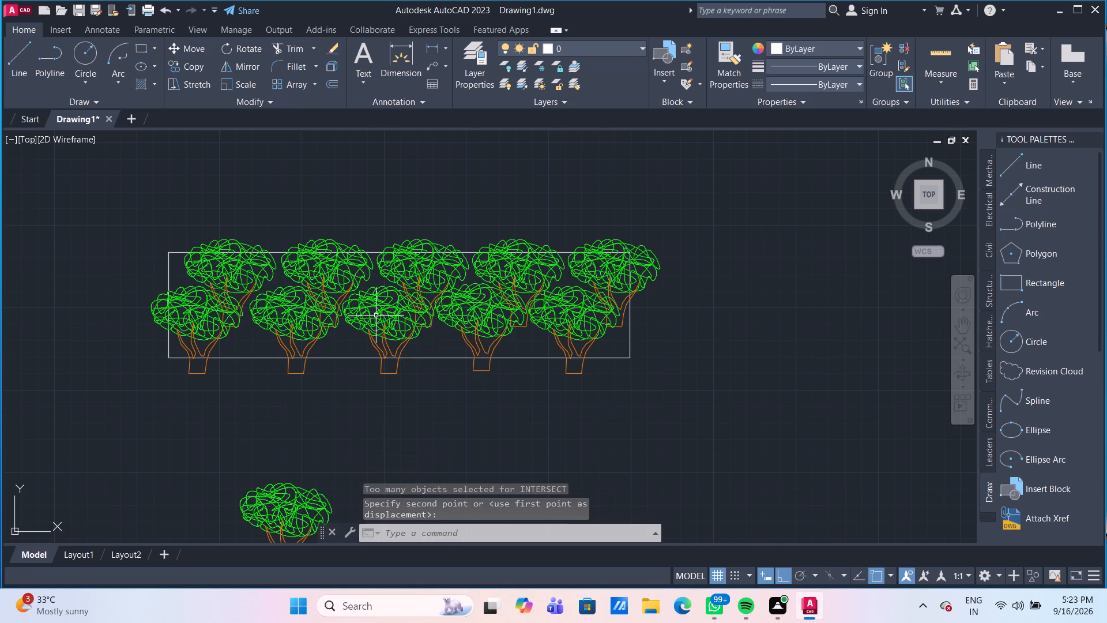
# Move the leftmost front-row tree a little further right, closer to the second tree.
pyautogui.click(203, 321)
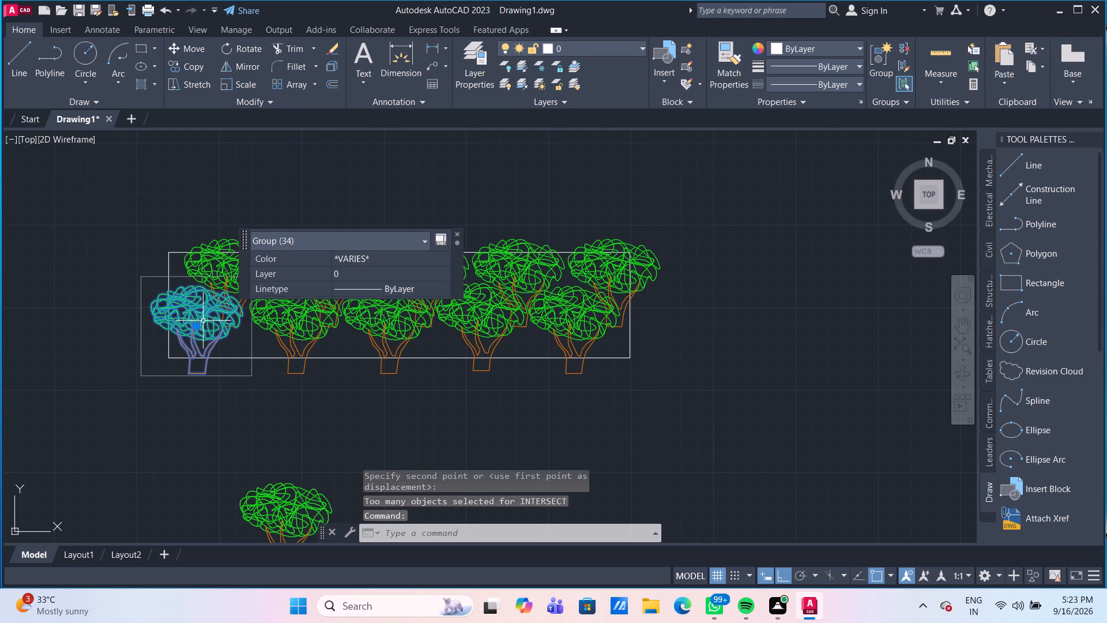
pyautogui.press('m')
pyautogui.press('Return')
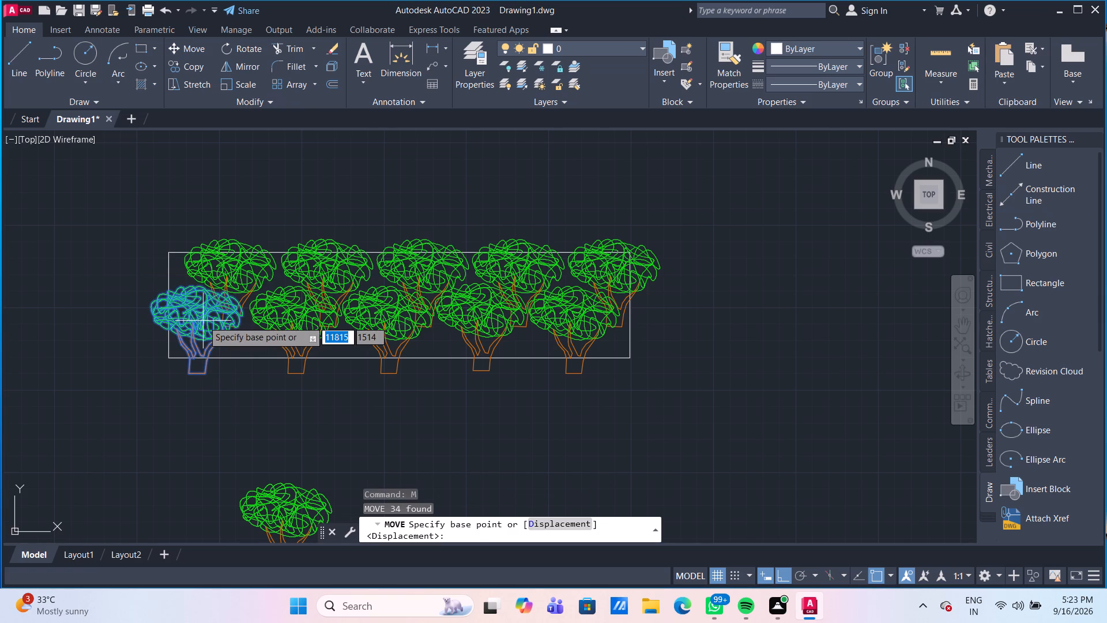
pyautogui.click(203, 321)
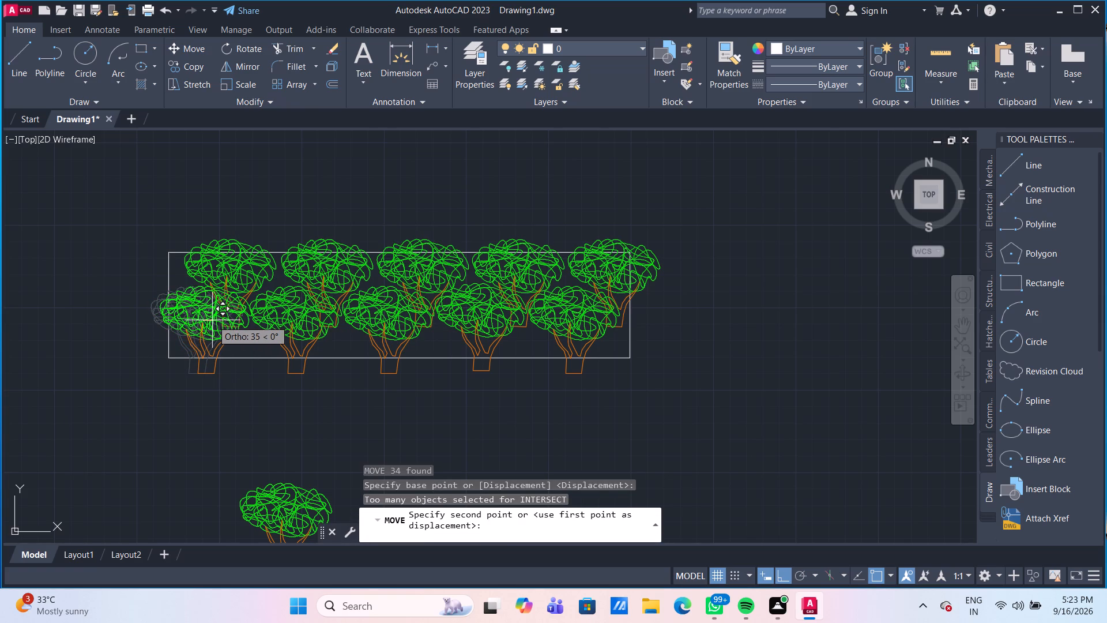
pyautogui.click(214, 321)
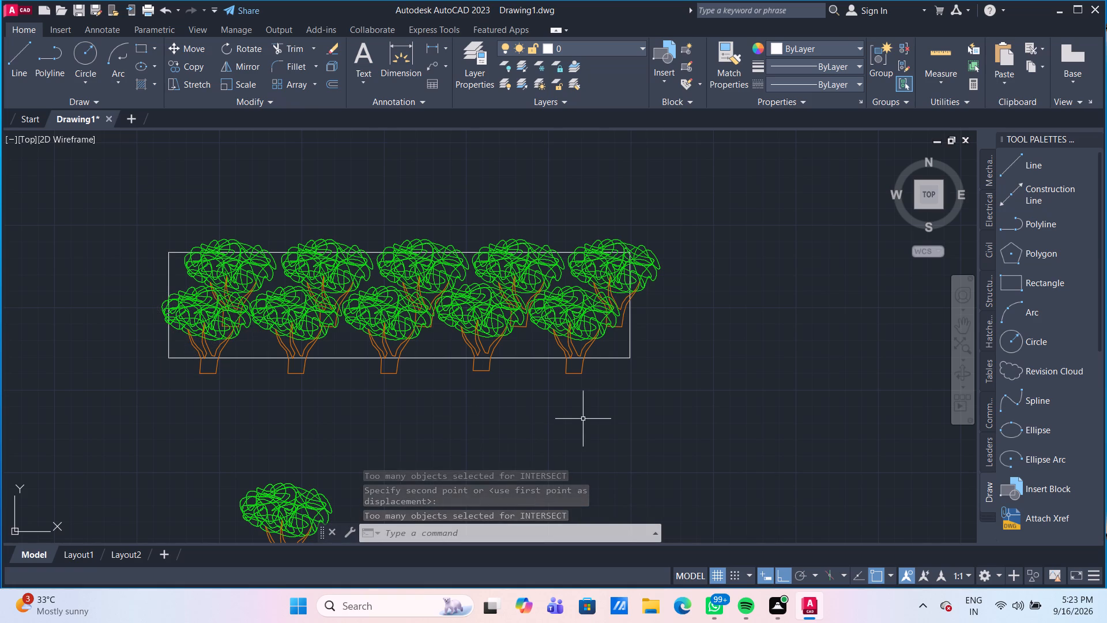
# Trim the five front-row trunks below the rectangle's bottom edge with a fence across all of them.
pyautogui.write('TR')
pyautogui.press('Return')
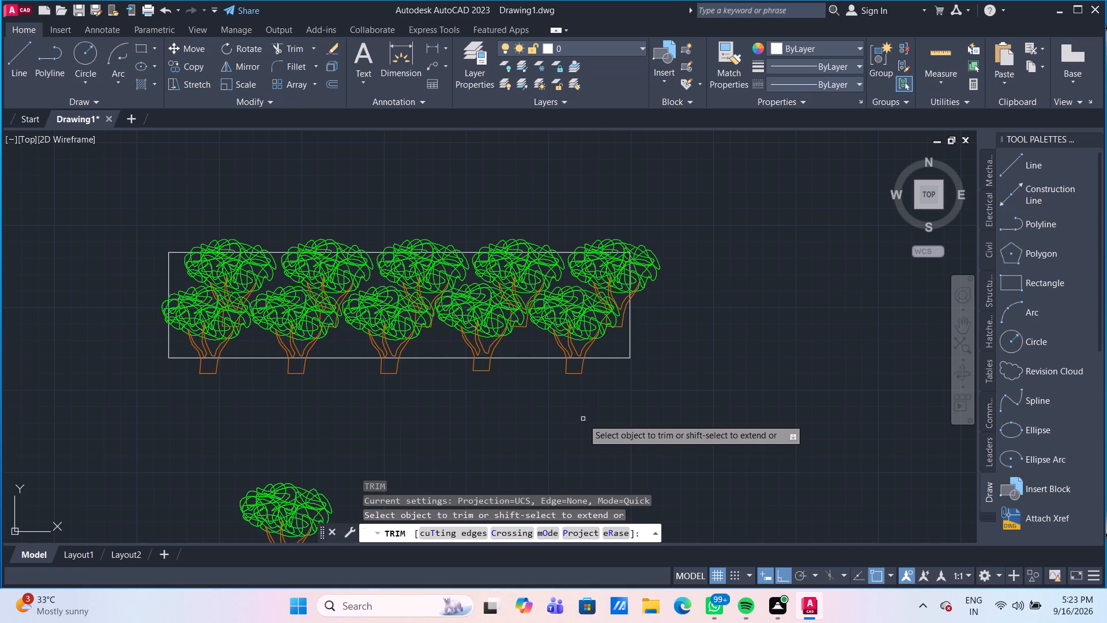
pyautogui.moveTo(646, 433); pyautogui.dragTo(641, 430)
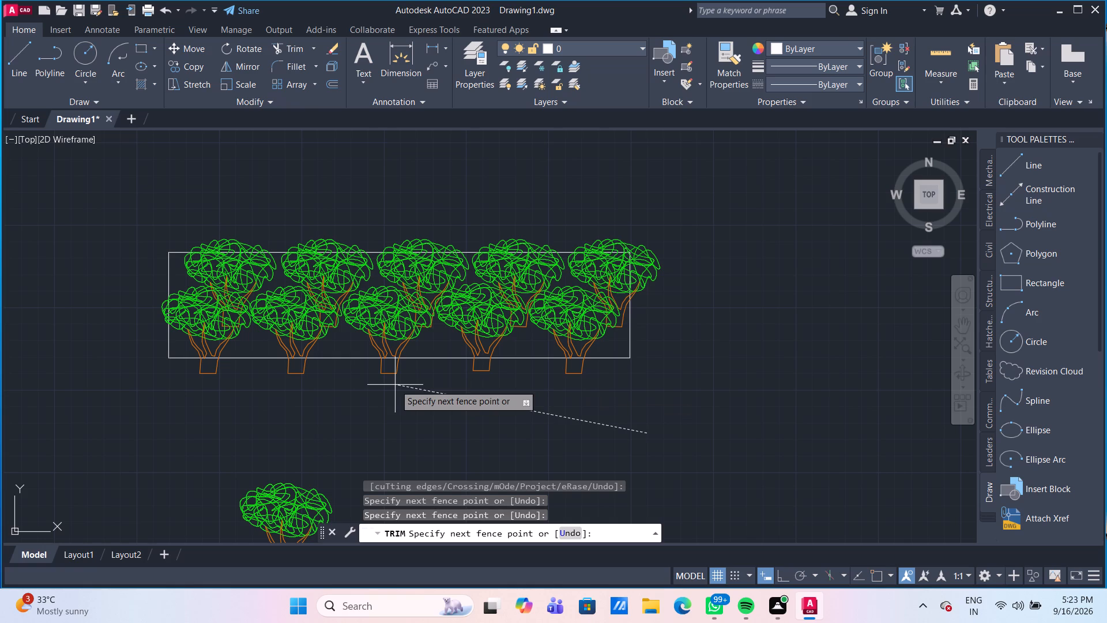
pyautogui.click(356, 378)
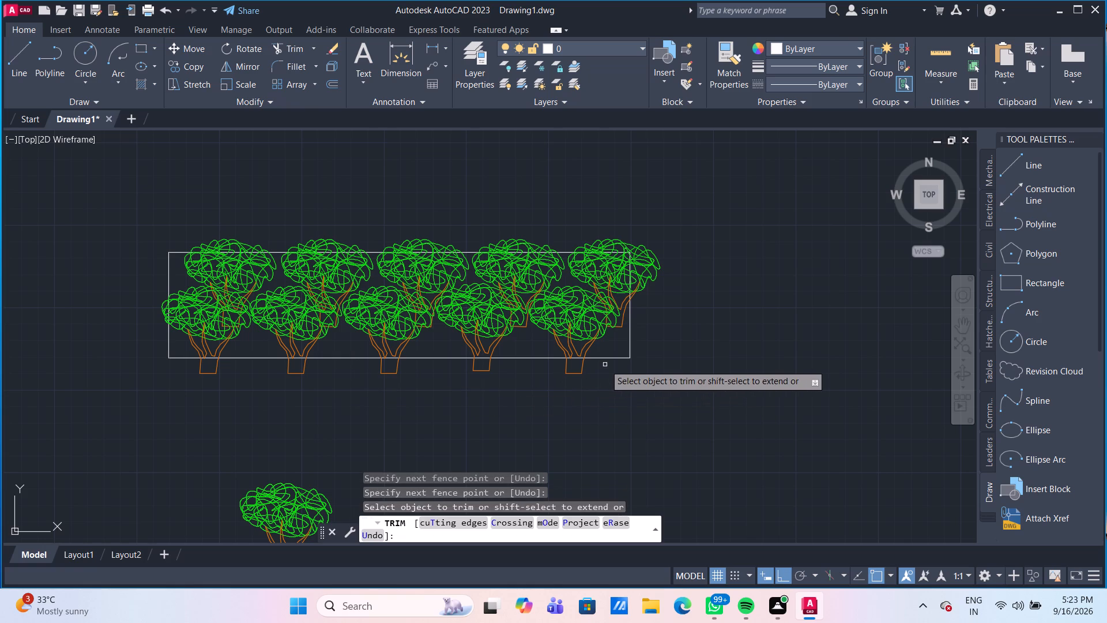
pyautogui.click(605, 365)
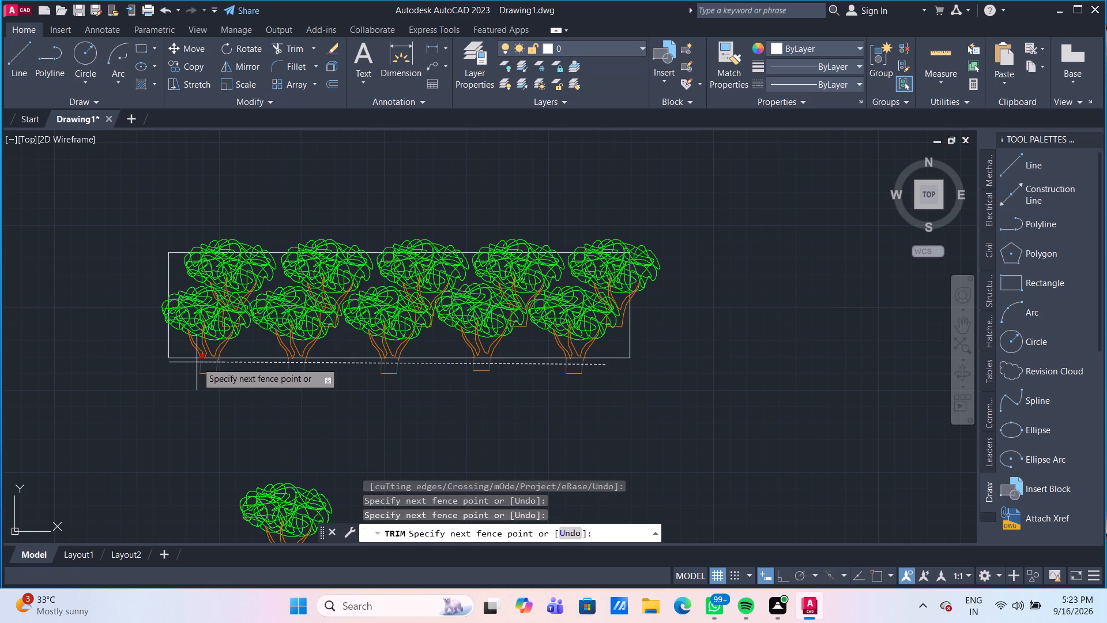
pyautogui.click(197, 362)
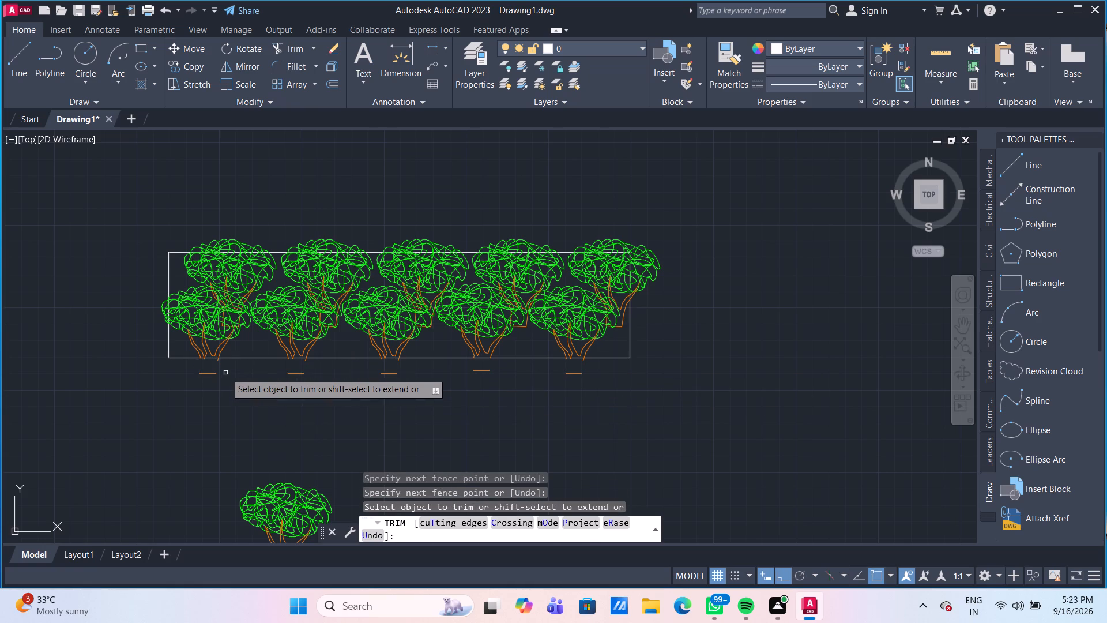
# Trim the trunk ends still projecting below the rectangle's bottom edge on the first, second and last front-row trees.
pyautogui.scroll(1, 225, 373)
pyautogui.click(211, 356)
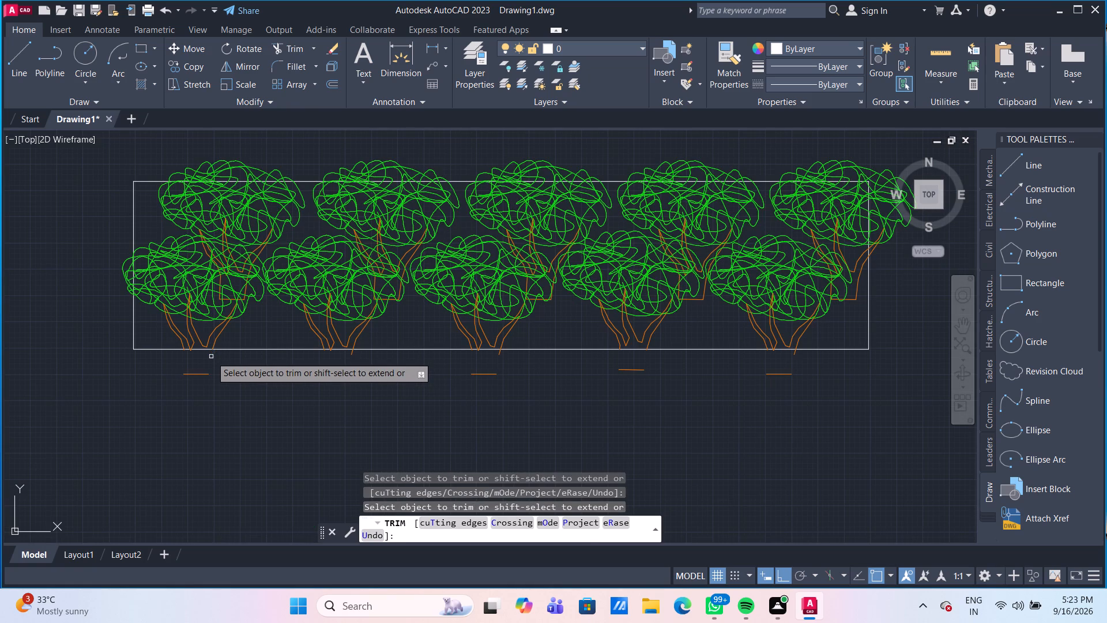
pyautogui.scroll(1, 211, 356)
pyautogui.scroll(1, 140, 363)
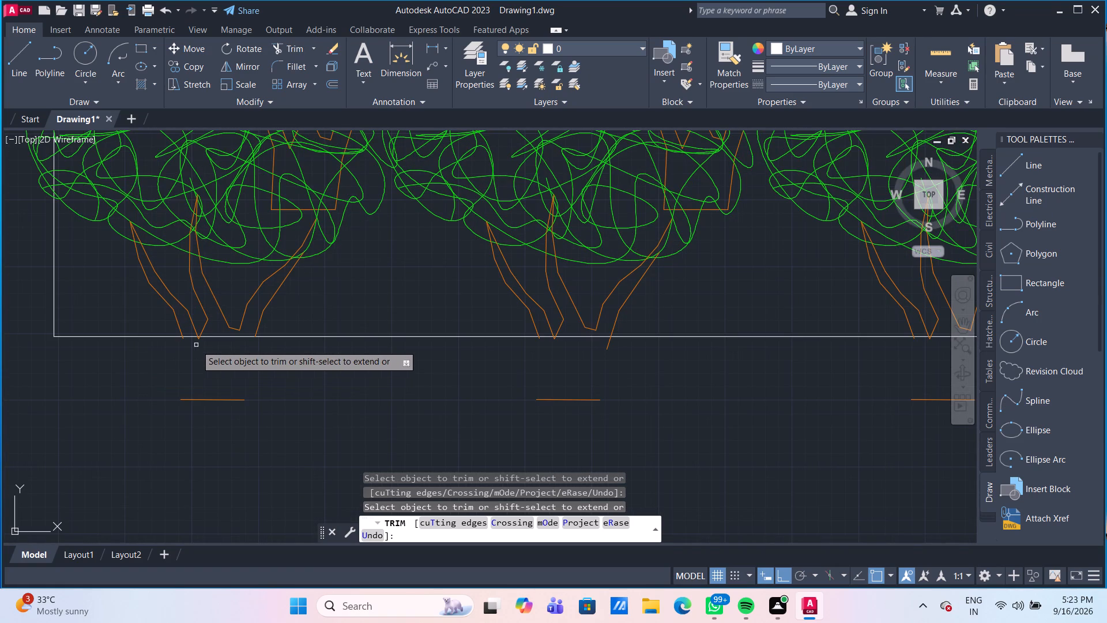
pyautogui.click(609, 344)
pyautogui.scroll(-3, 660, 412)
pyautogui.moveTo(756, 416); pyautogui.dragTo(677, 400, button='middle')
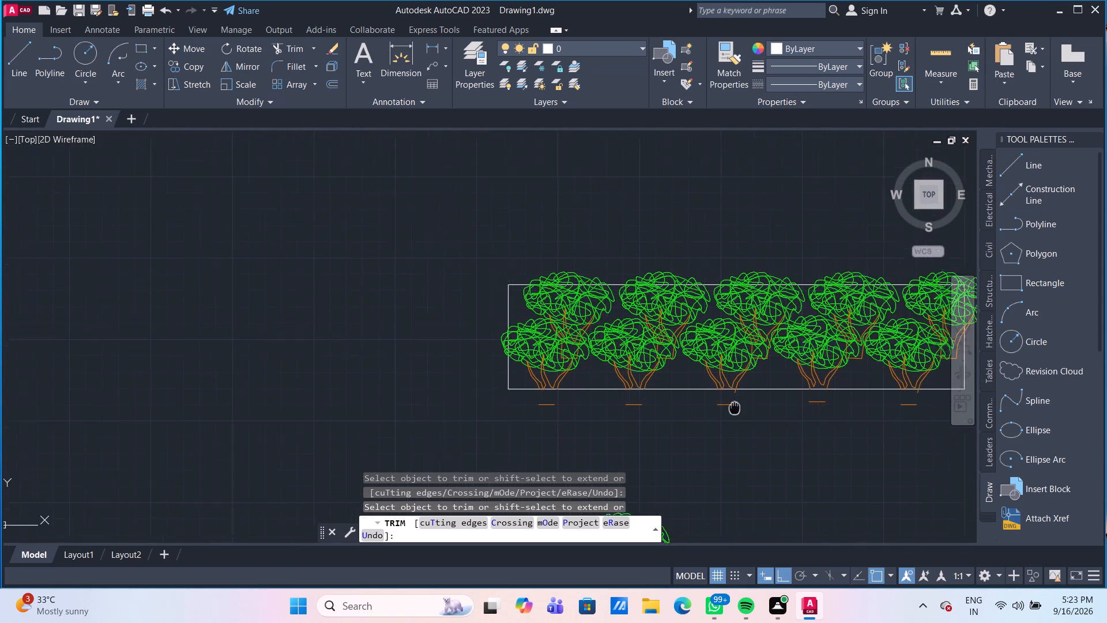
pyautogui.moveTo(677, 400); pyautogui.dragTo(522, 399, button='middle')
pyautogui.scroll(2, 704, 389)
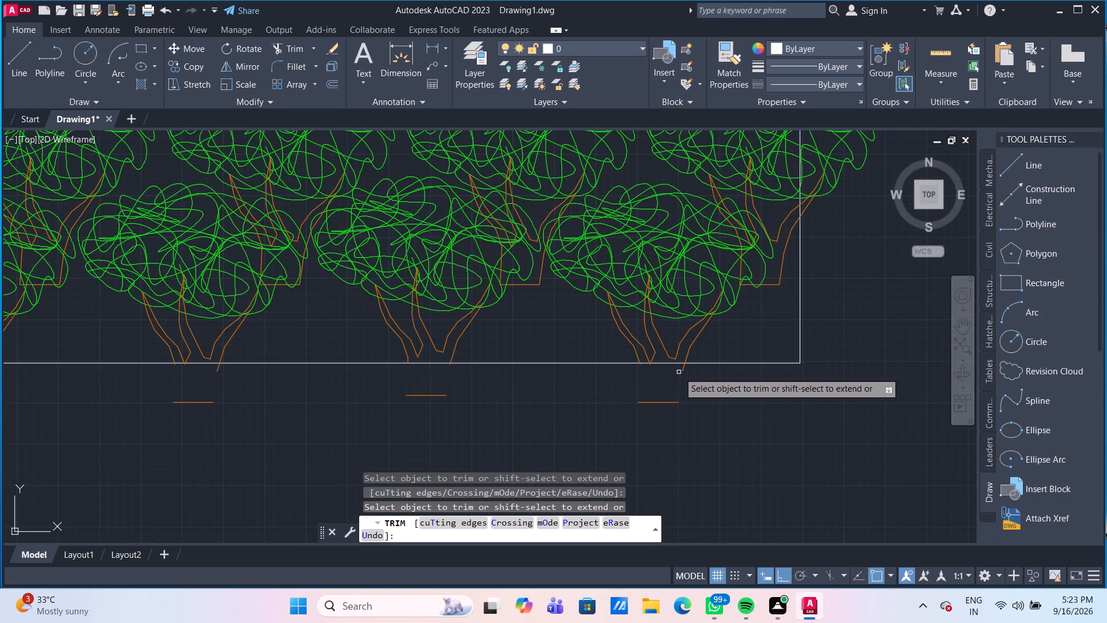
pyautogui.click(684, 370)
# Remove the five leftover horizontal trunk-base segments below the rectangle with Trim, and end the command.
pyautogui.moveTo(671, 380); pyautogui.dragTo(671, 389)
pyautogui.click(665, 426)
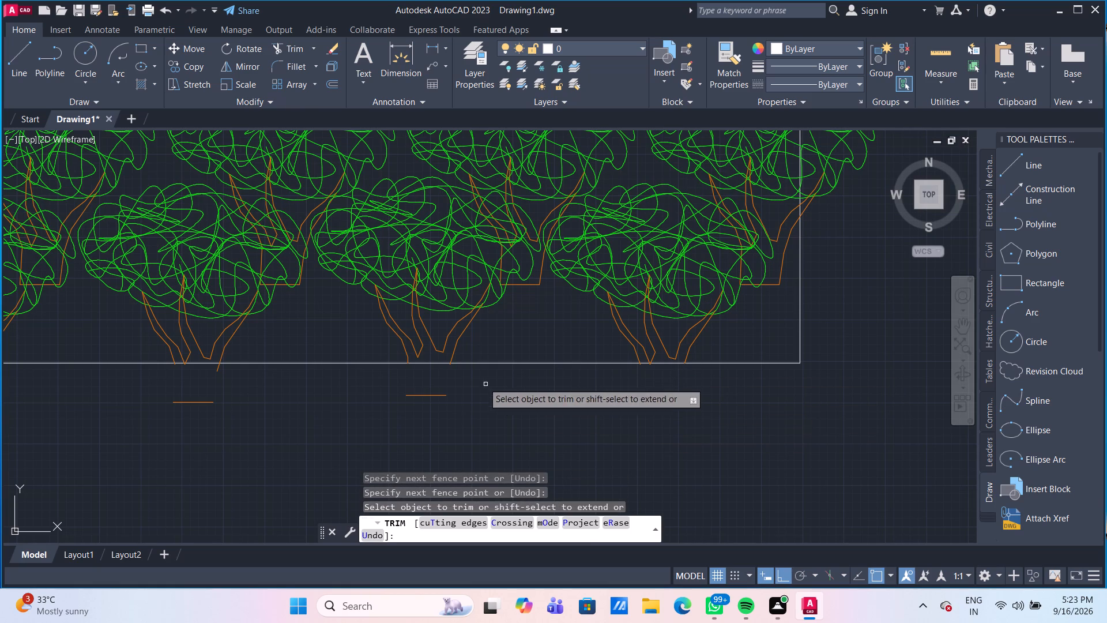
pyautogui.click(427, 397)
pyautogui.scroll(-3, 258, 393)
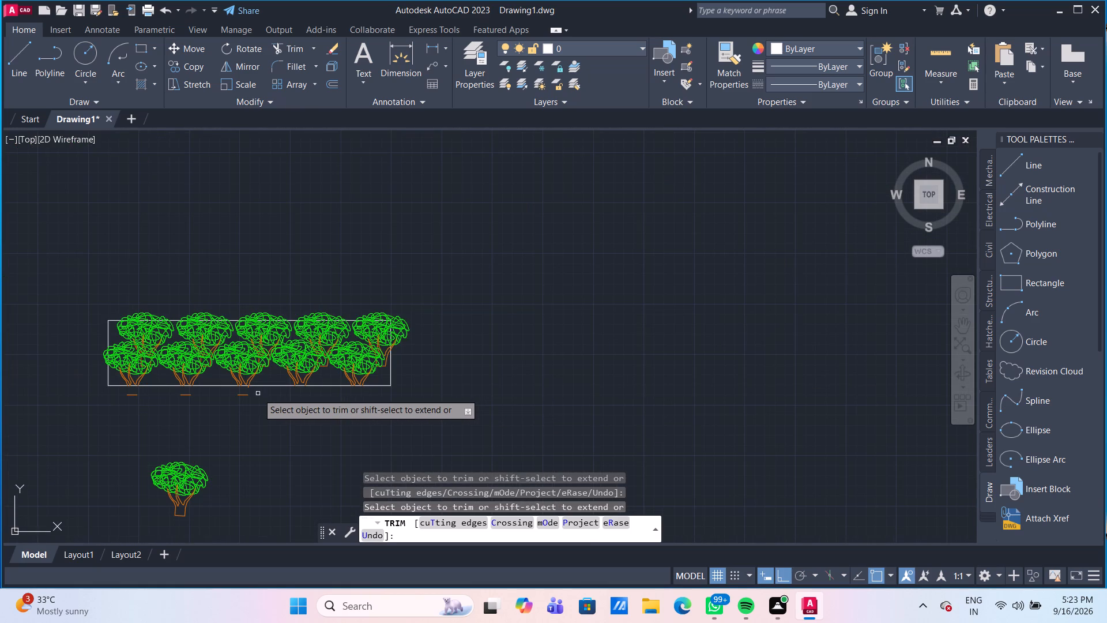
pyautogui.scroll(1, 258, 393)
pyautogui.moveTo(280, 401); pyautogui.dragTo(512, 399, button='middle')
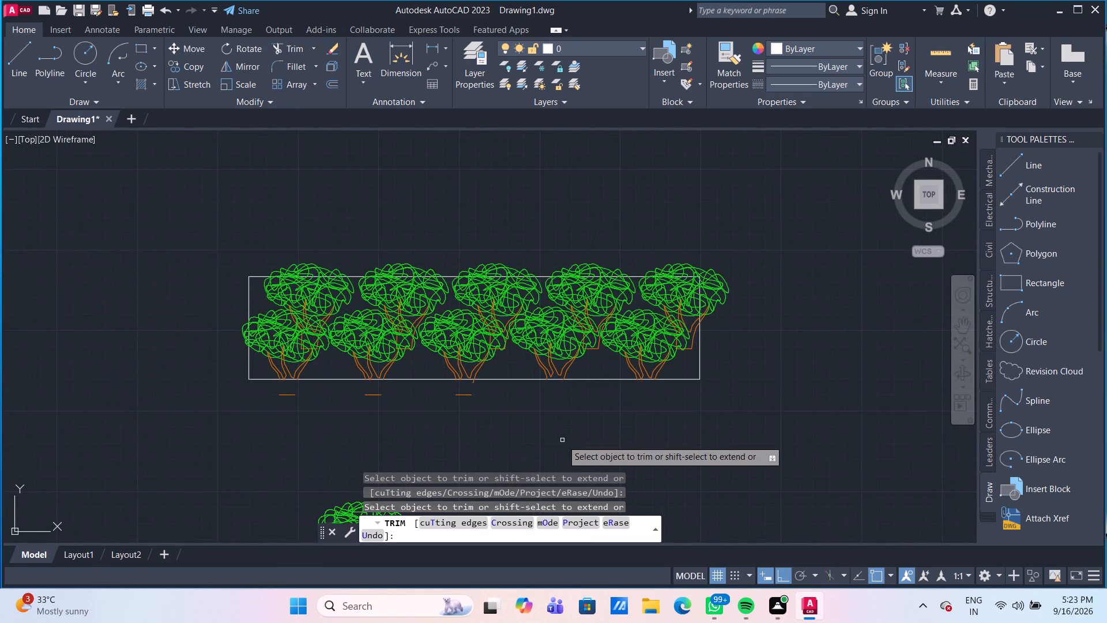
pyautogui.click(461, 396)
pyautogui.click(381, 396)
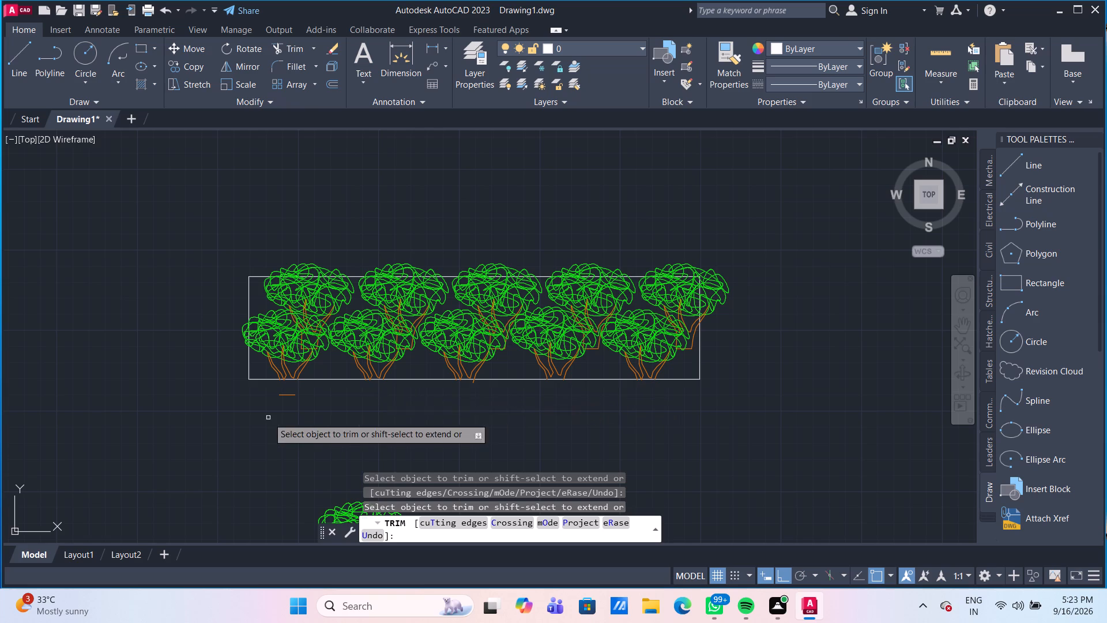
pyautogui.click(290, 395)
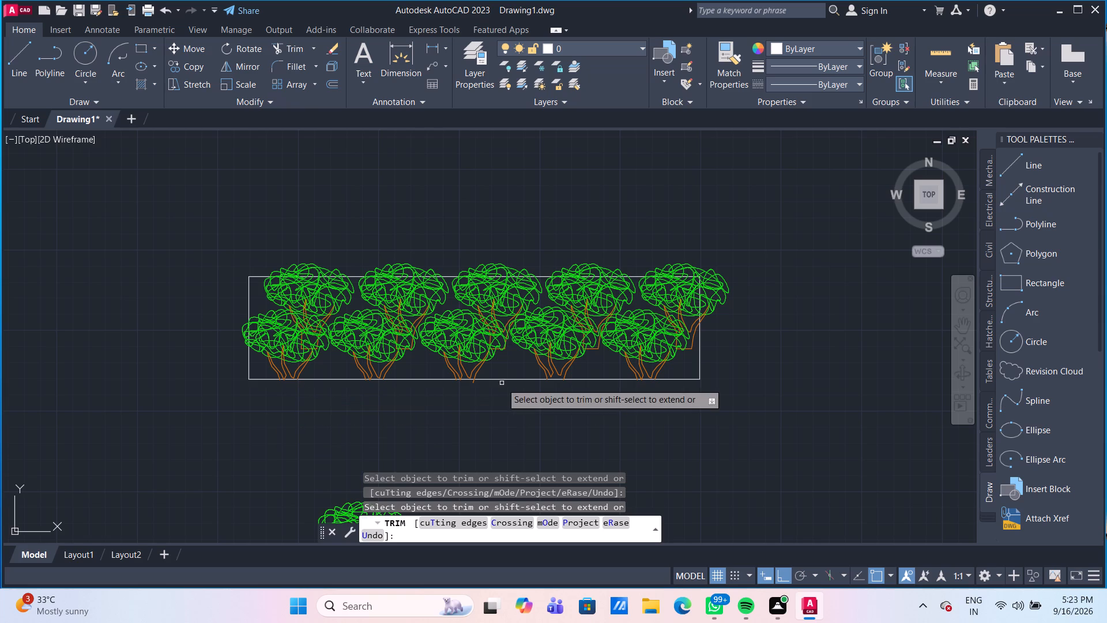
pyautogui.scroll(-1, 590, 429)
pyautogui.click(651, 437)
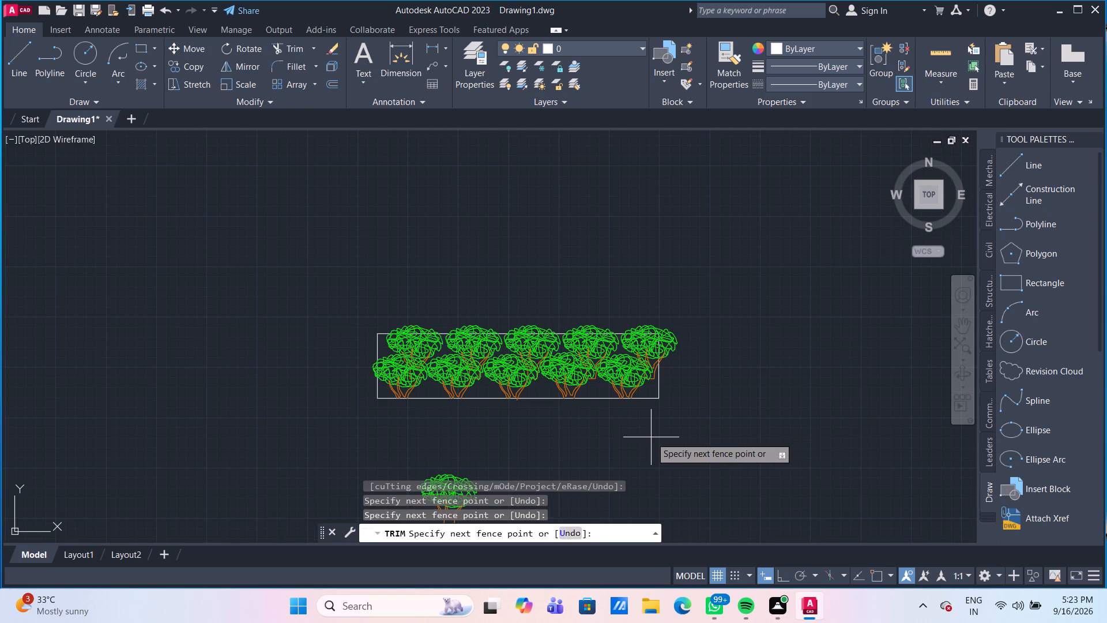
pyautogui.press('Escape')
# Delete the rectangle enclosing the two rows of trees.
pyautogui.click(655, 399)
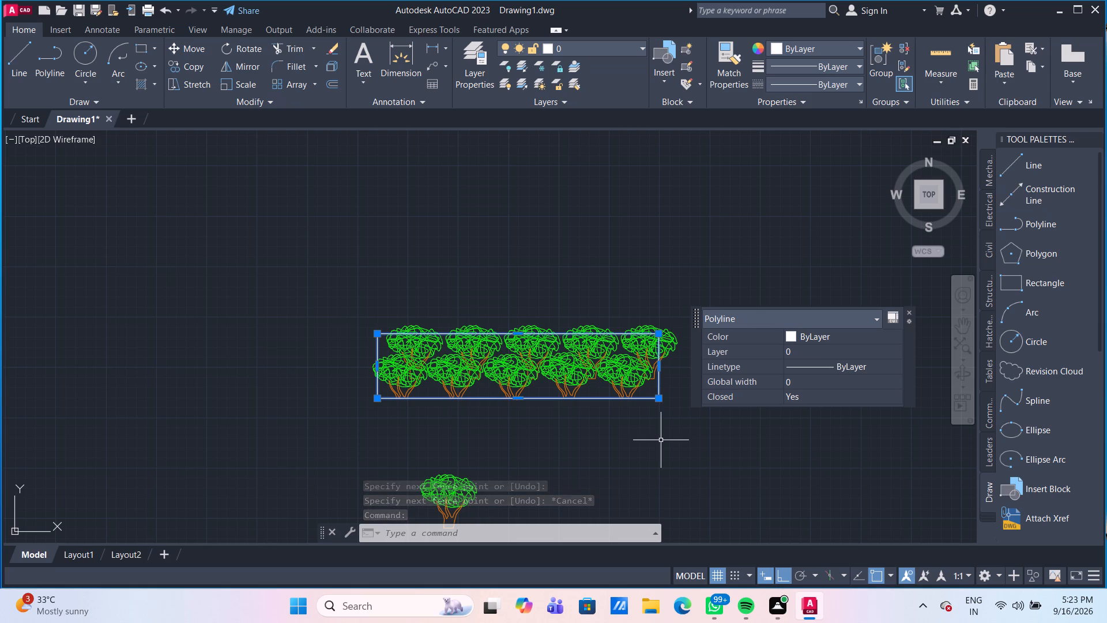
pyautogui.press('Delete')
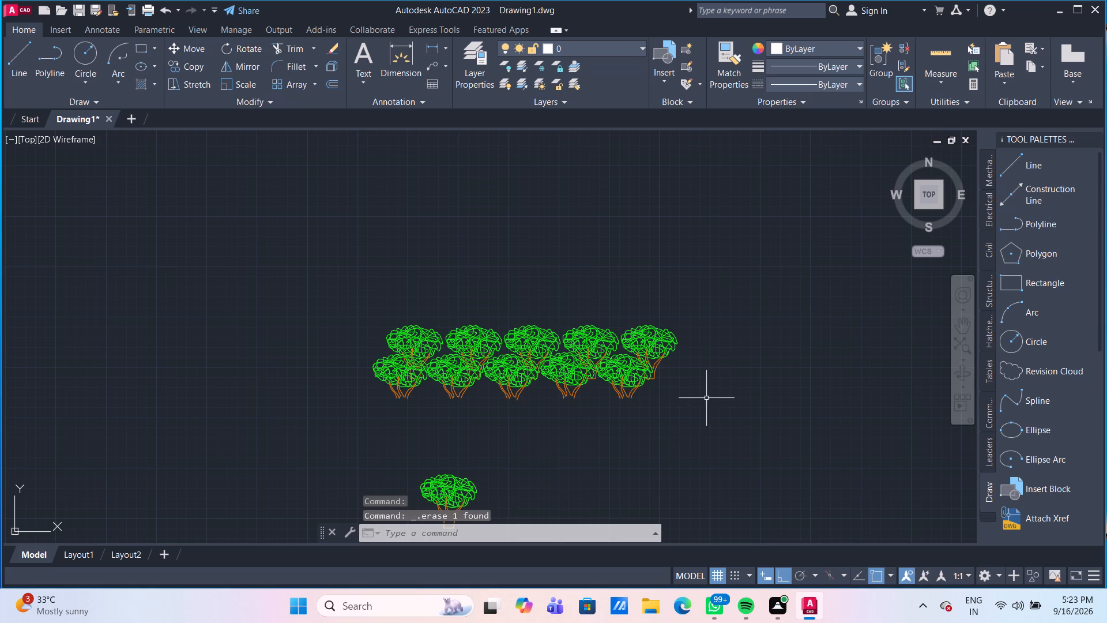
# Group all ten trees of the two rows into a single unnamed group.
pyautogui.click(722, 396)
pyautogui.click(316, 303)
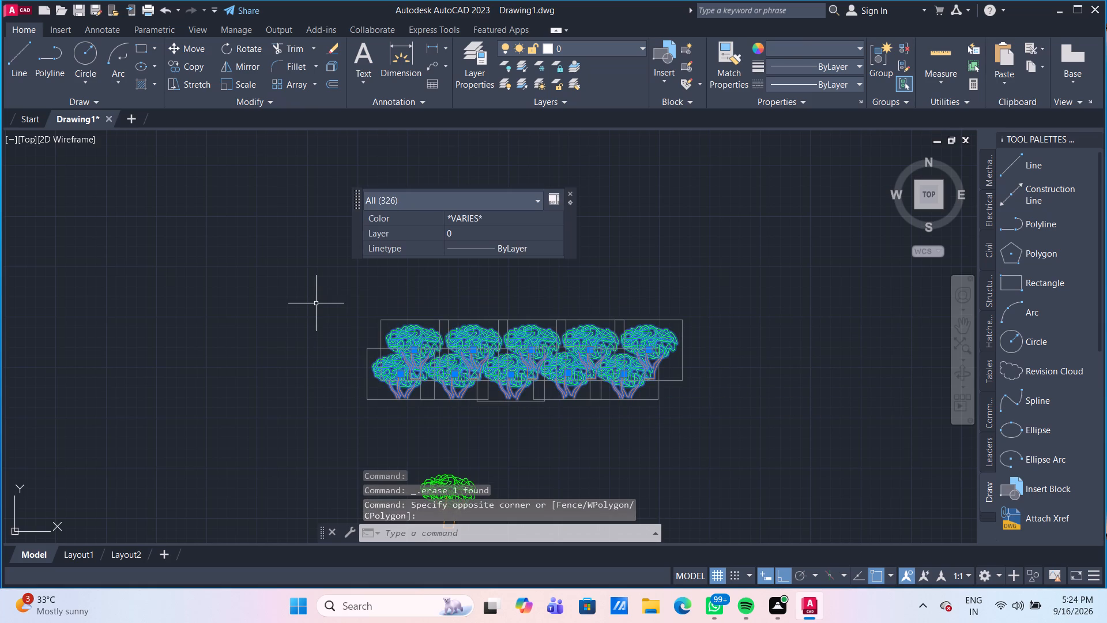
pyautogui.press('g')
pyautogui.press('Return')
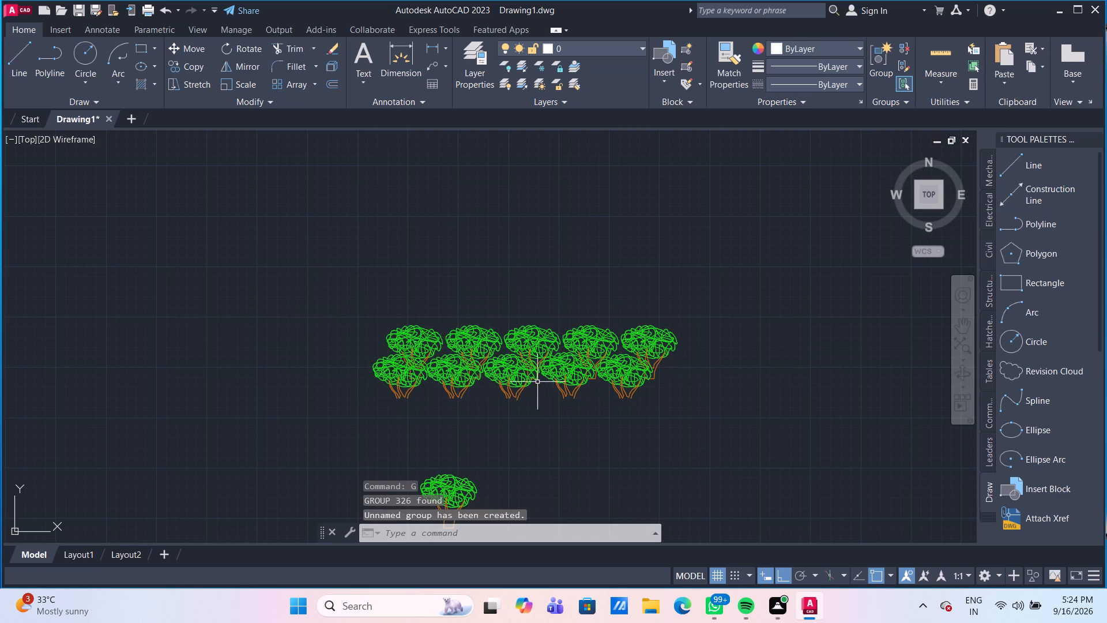
# Copy the tree group by the base of its first front-row trunk, with Ortho off, onto the ledge above the building's ground-floor framed opening.
pyautogui.click(532, 357)
pyautogui.scroll(-1, 566, 401)
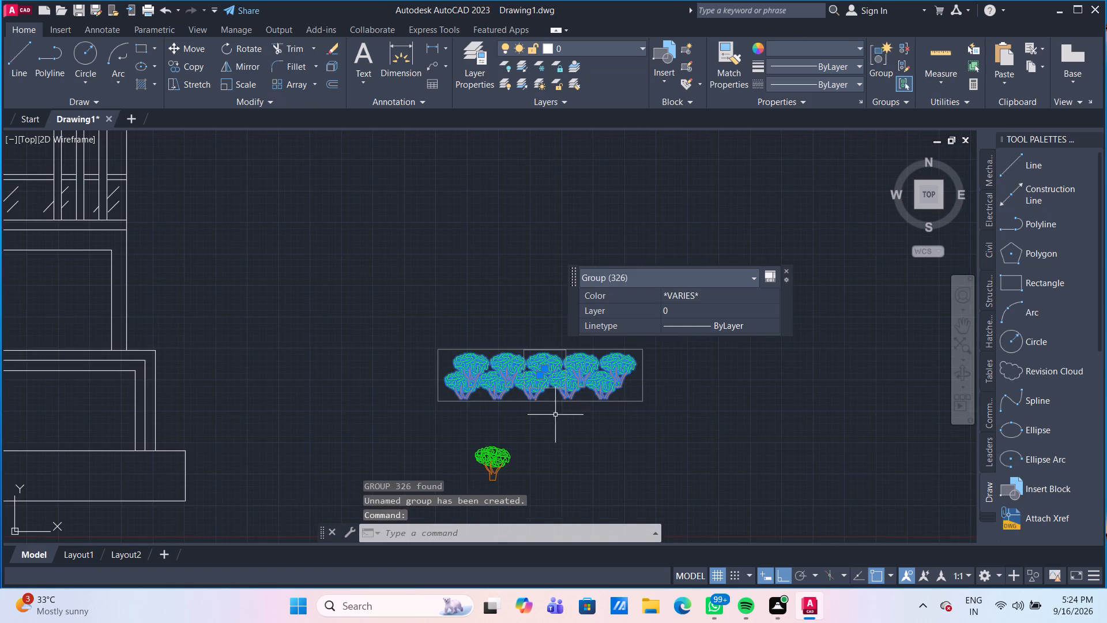
pyautogui.scroll(-1, 421, 422)
pyautogui.moveTo(428, 420); pyautogui.dragTo(473, 411, button='middle')
pyautogui.scroll(1, 492, 414)
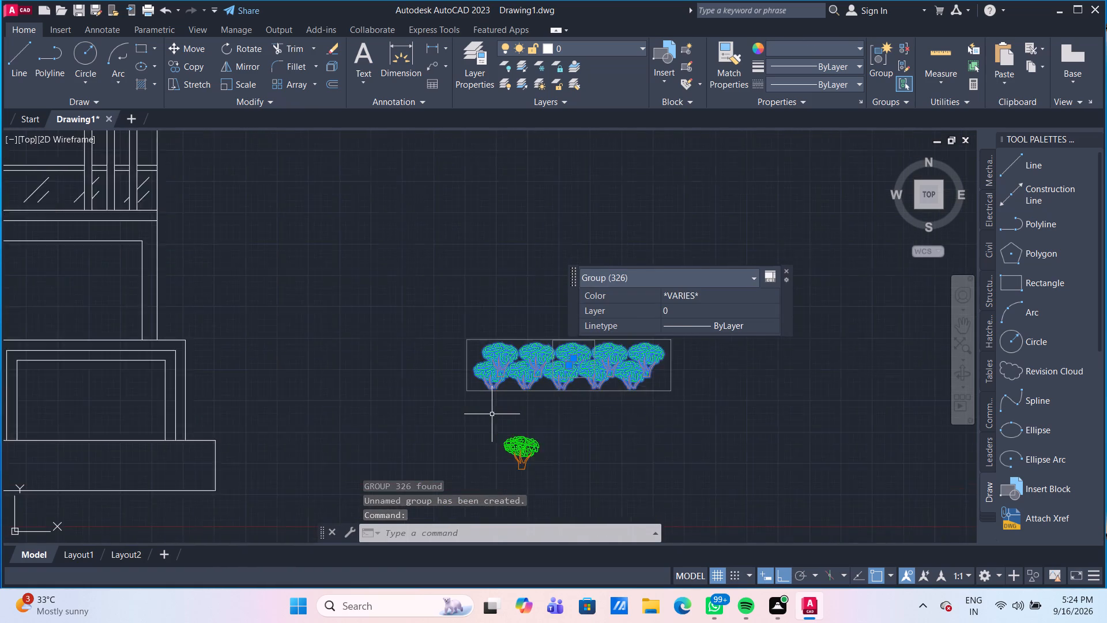
pyautogui.scroll(3, 492, 414)
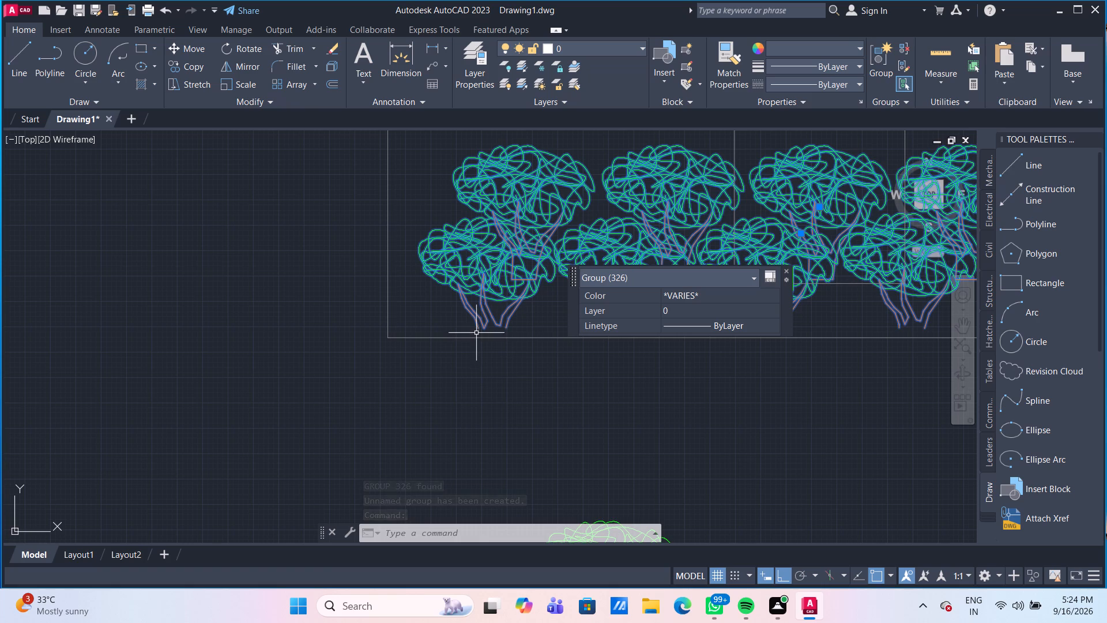
pyautogui.write('CO')
pyautogui.press('Return')
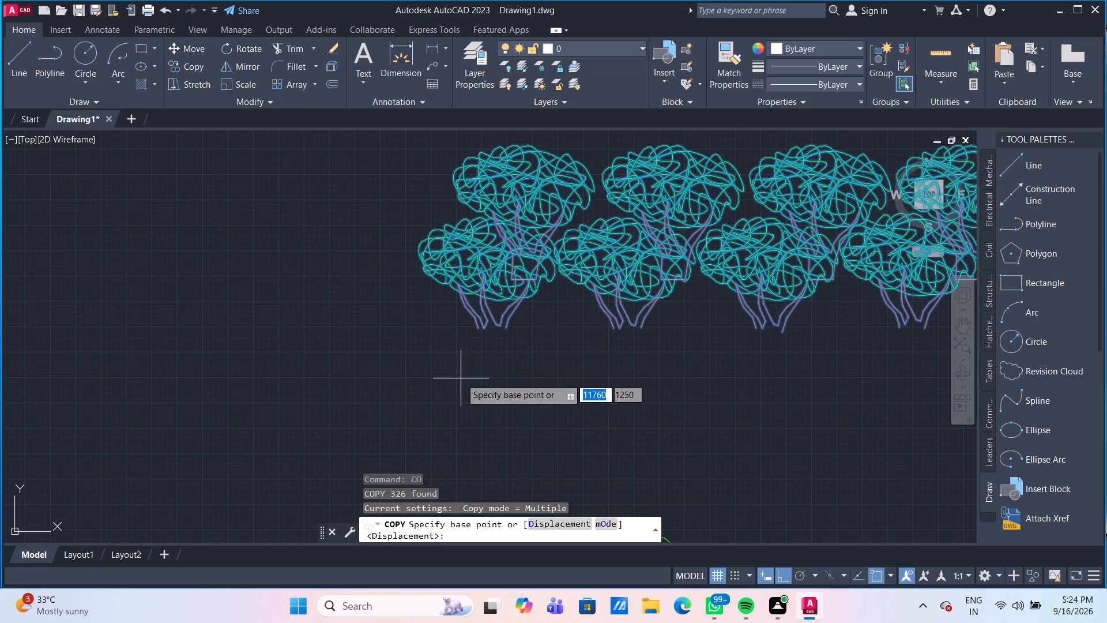
pyautogui.click(477, 331)
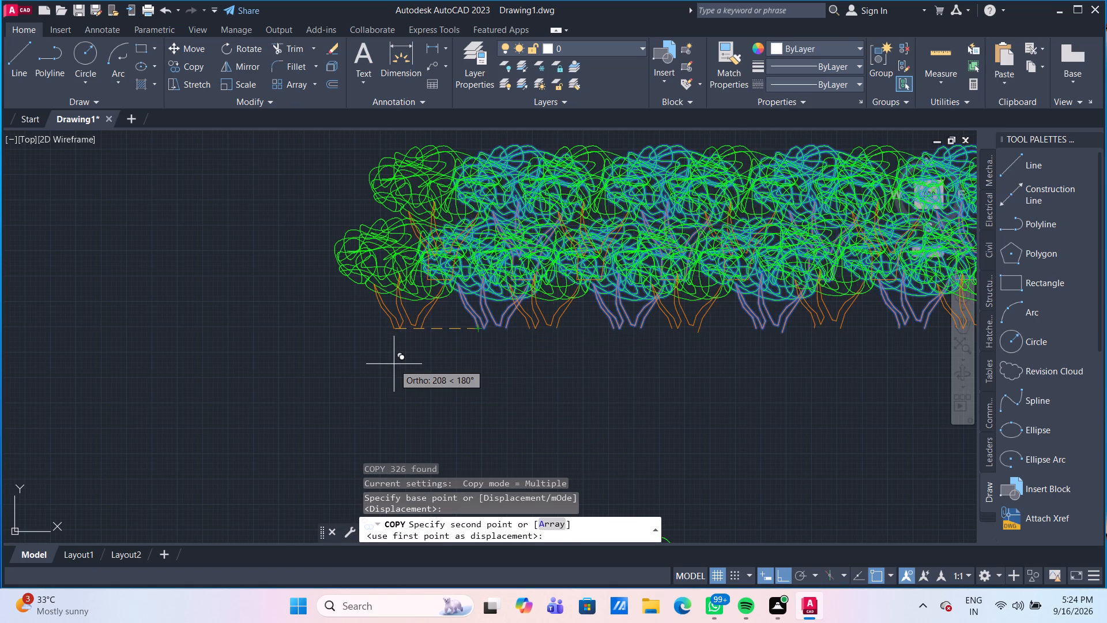
pyautogui.scroll(-2, 394, 364)
pyautogui.moveTo(367, 366); pyautogui.dragTo(437, 314, button='middle')
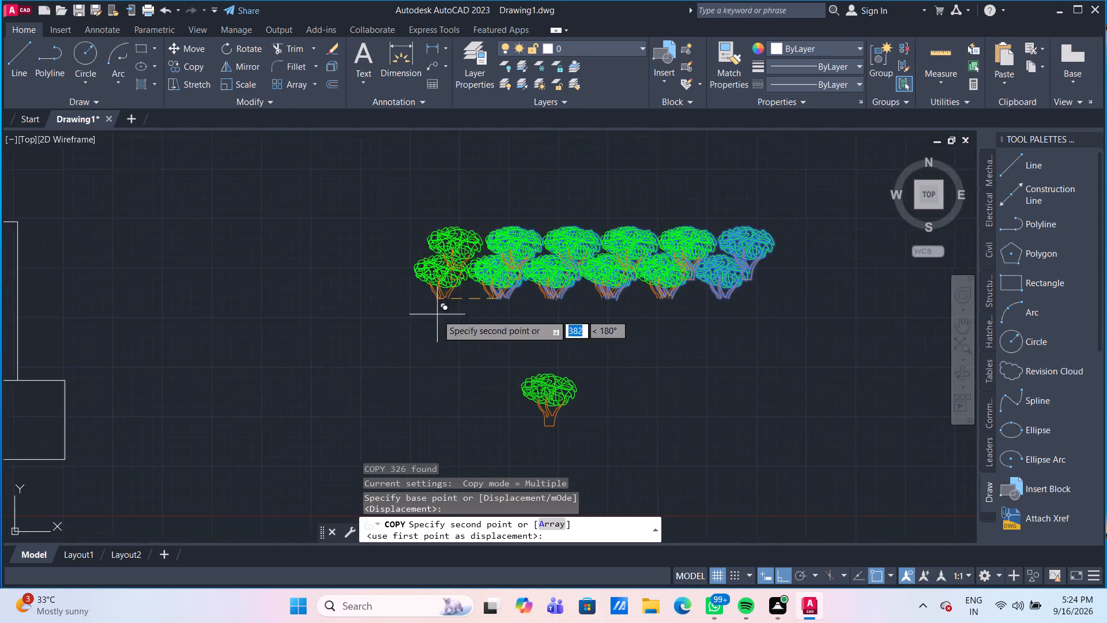
pyautogui.scroll(-2, 355, 309)
pyautogui.moveTo(168, 339); pyautogui.dragTo(235, 347, button='middle')
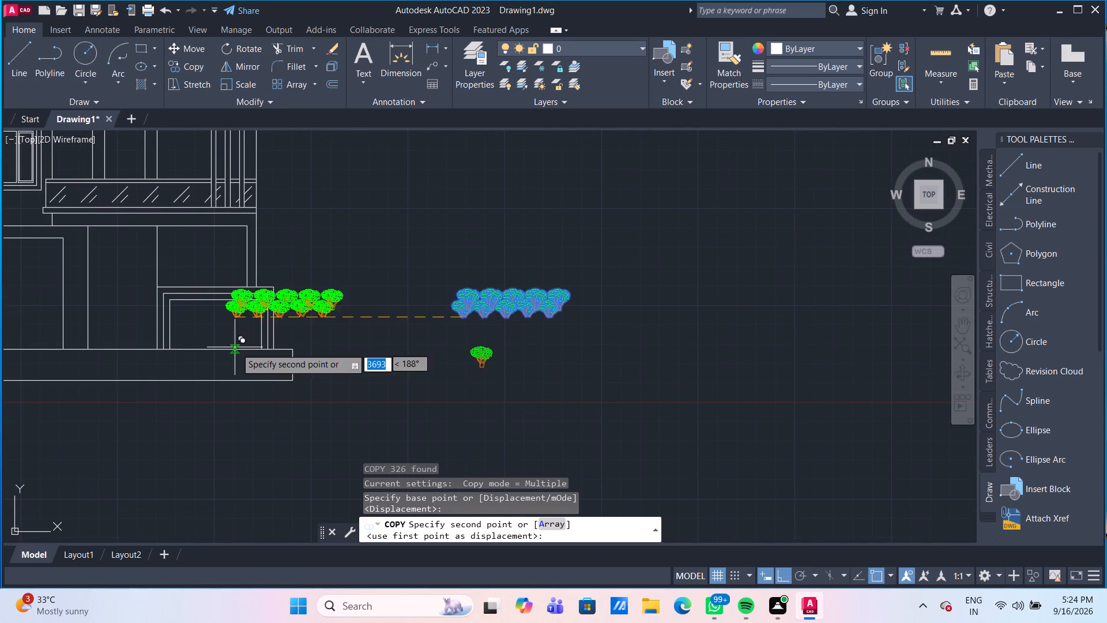
pyautogui.click(782, 577)
pyautogui.scroll(3, 160, 283)
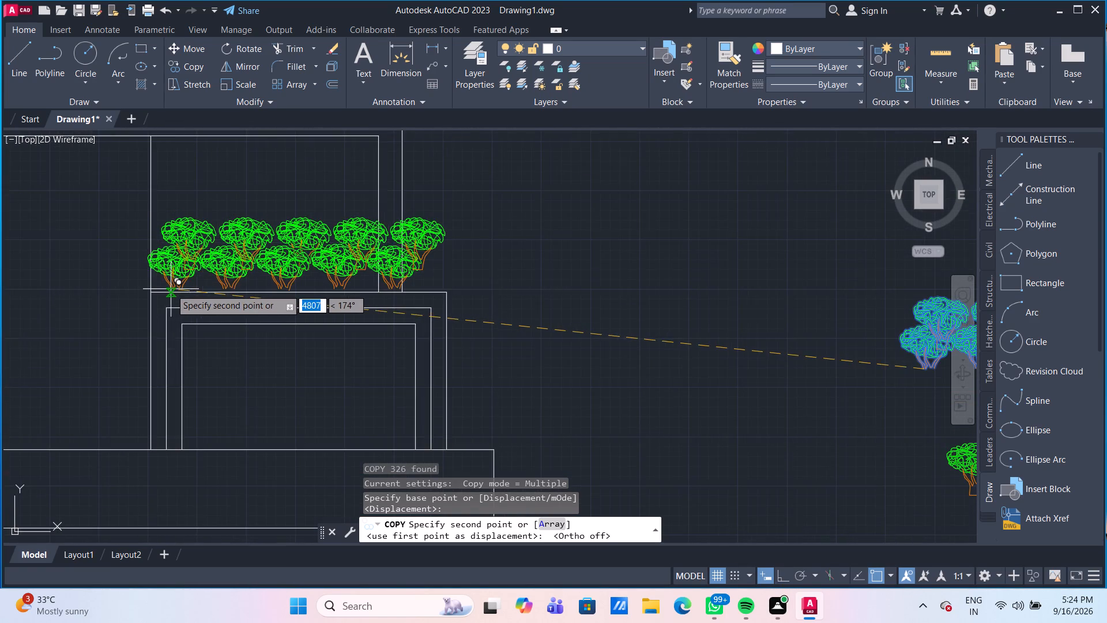
pyautogui.scroll(1, 171, 289)
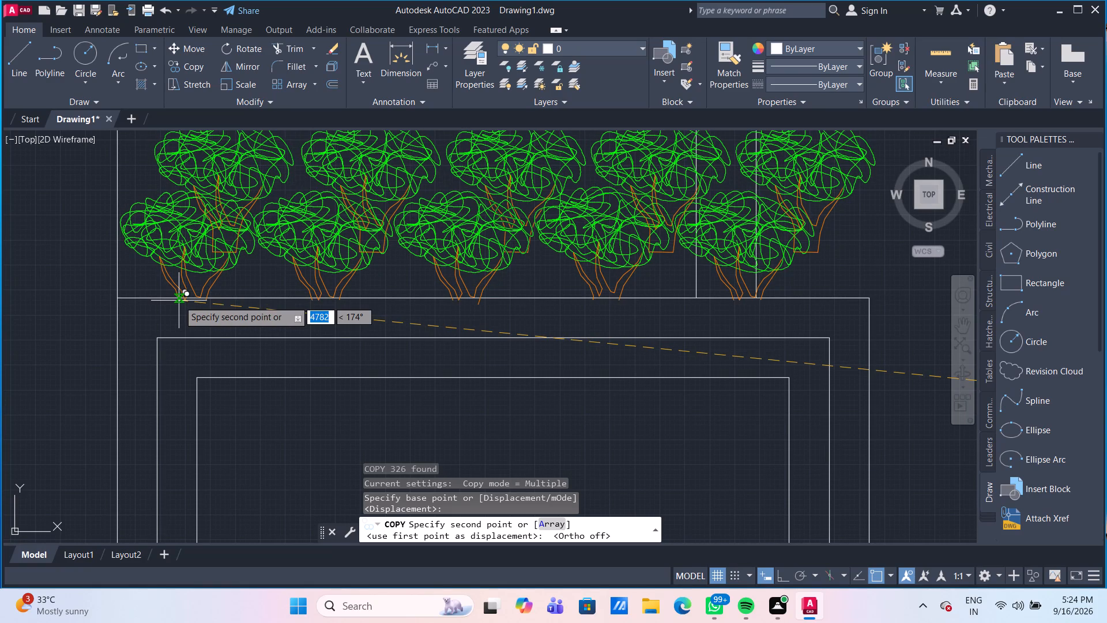
pyautogui.click(184, 300)
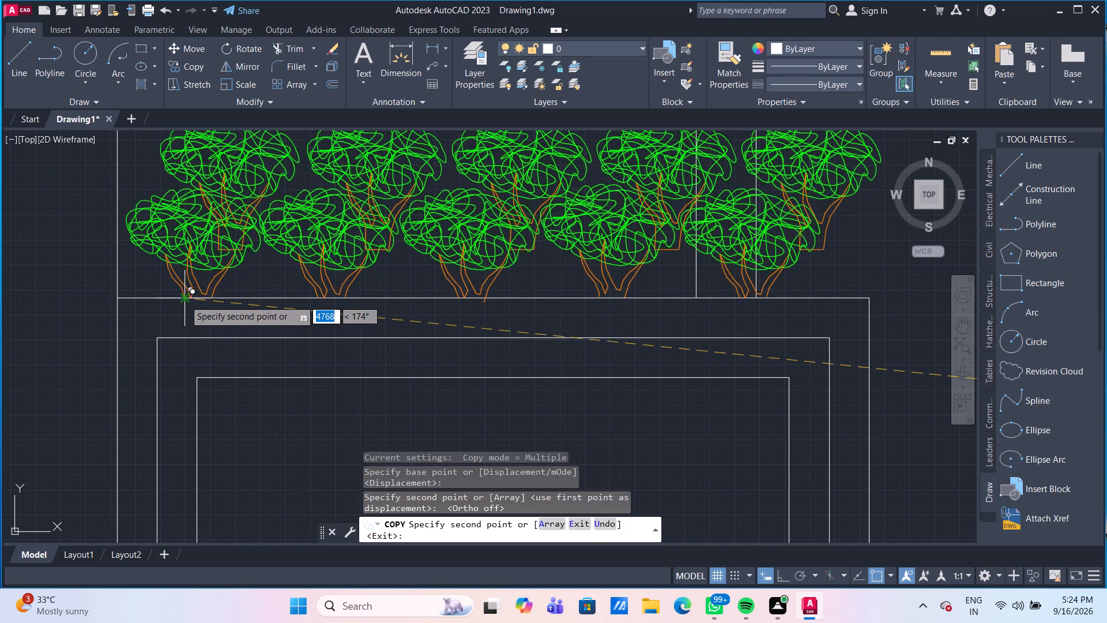
# Place another copy of the tree group on top of the building's lower left roof block, and end the Copy command.
pyautogui.scroll(-2, 399, 407)
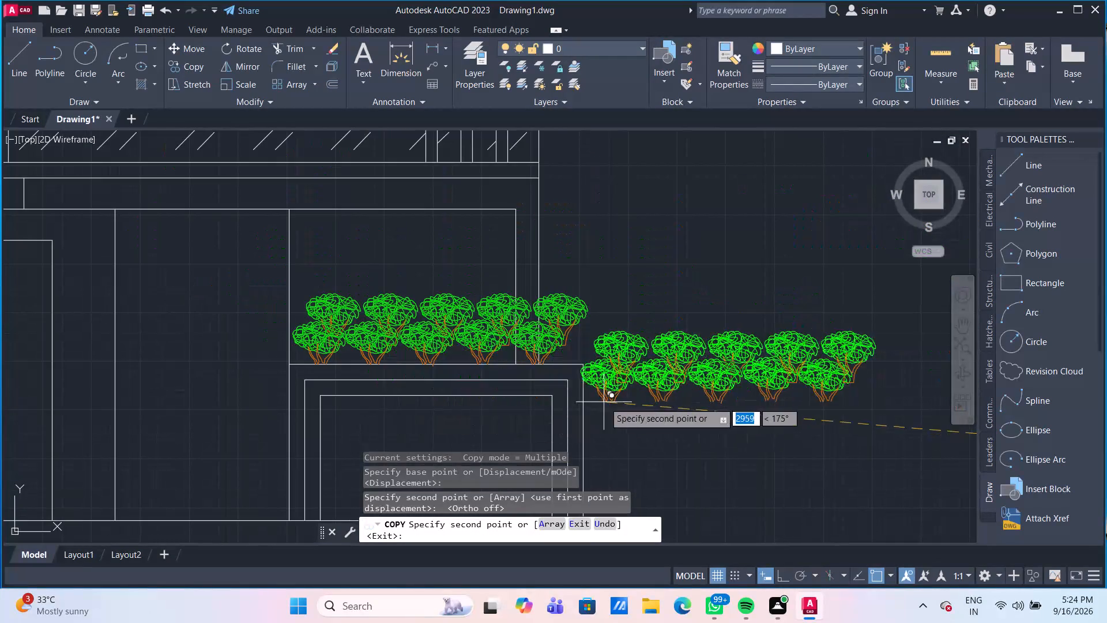
pyautogui.scroll(-3, 605, 402)
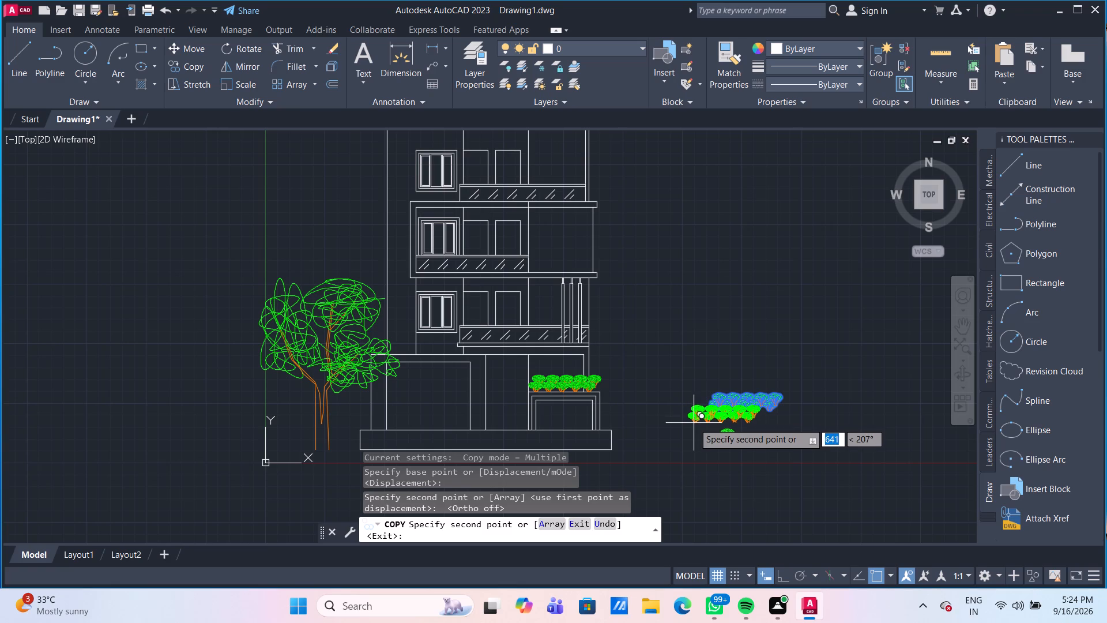
pyautogui.scroll(-1, 657, 380)
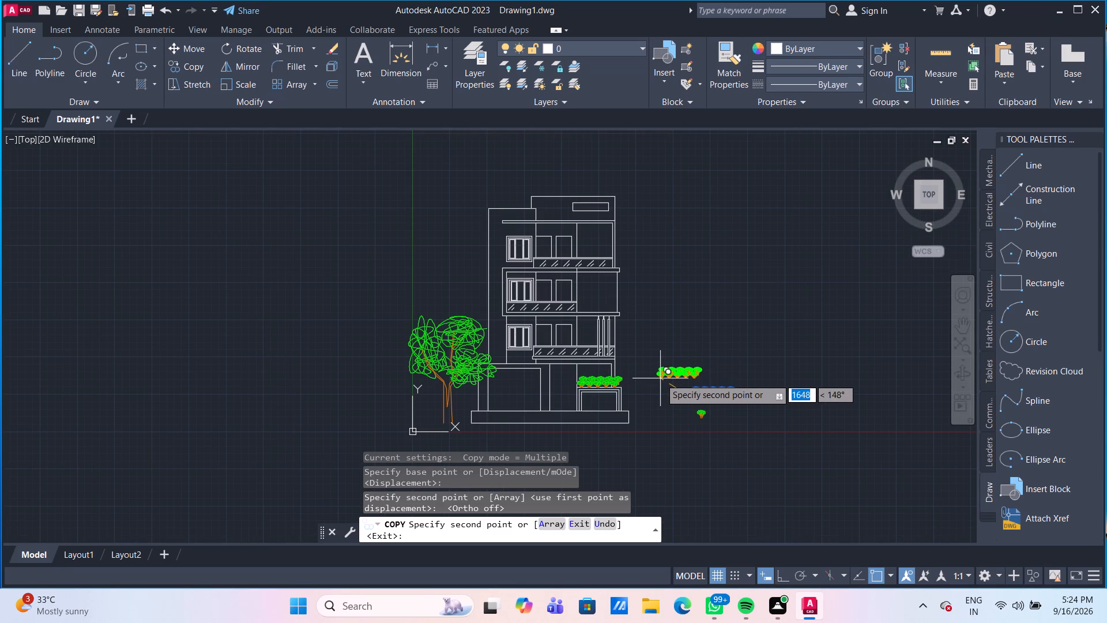
pyautogui.scroll(3, 651, 332)
pyautogui.moveTo(622, 341); pyautogui.dragTo(605, 299, button='middle')
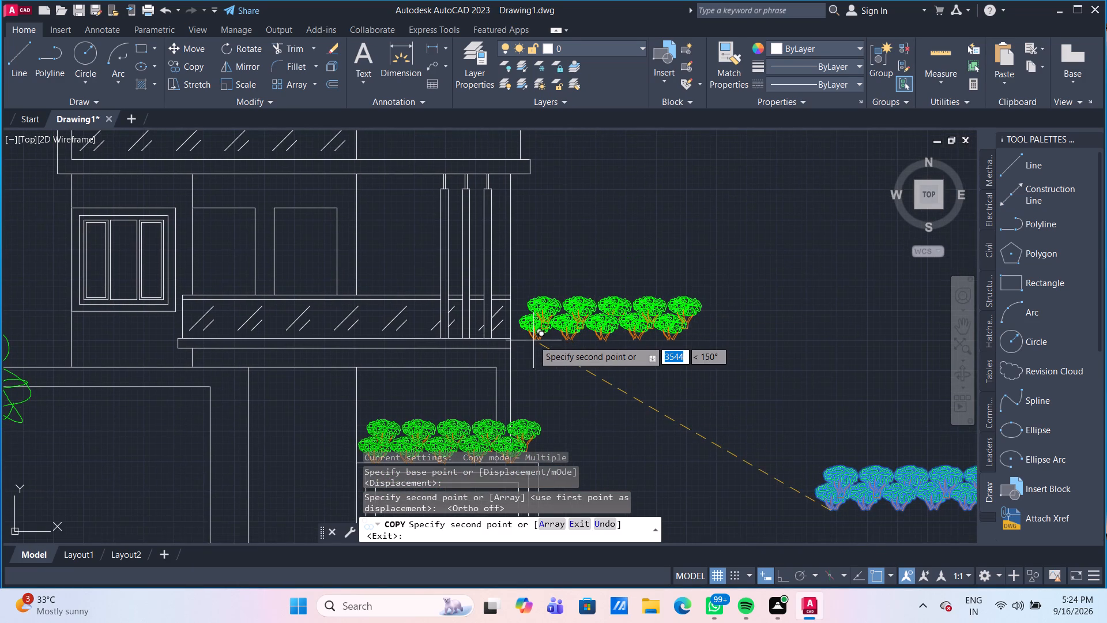
pyautogui.scroll(-2, 533, 340)
pyautogui.moveTo(404, 229); pyautogui.dragTo(445, 290, button='middle')
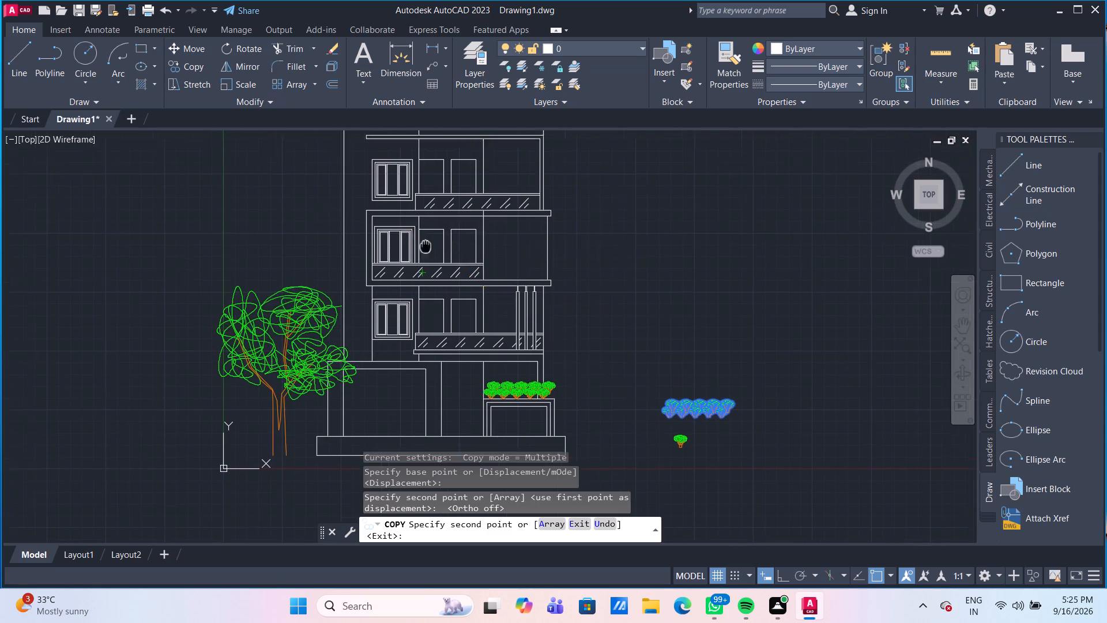
pyautogui.moveTo(445, 290); pyautogui.dragTo(469, 346, button='middle')
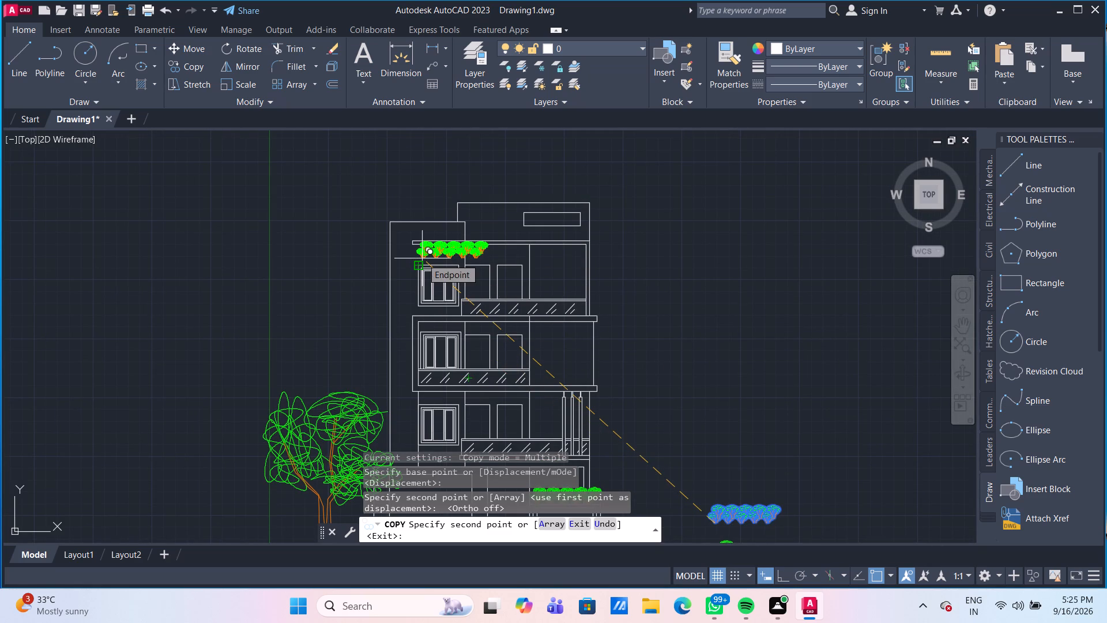
pyautogui.scroll(3, 398, 186)
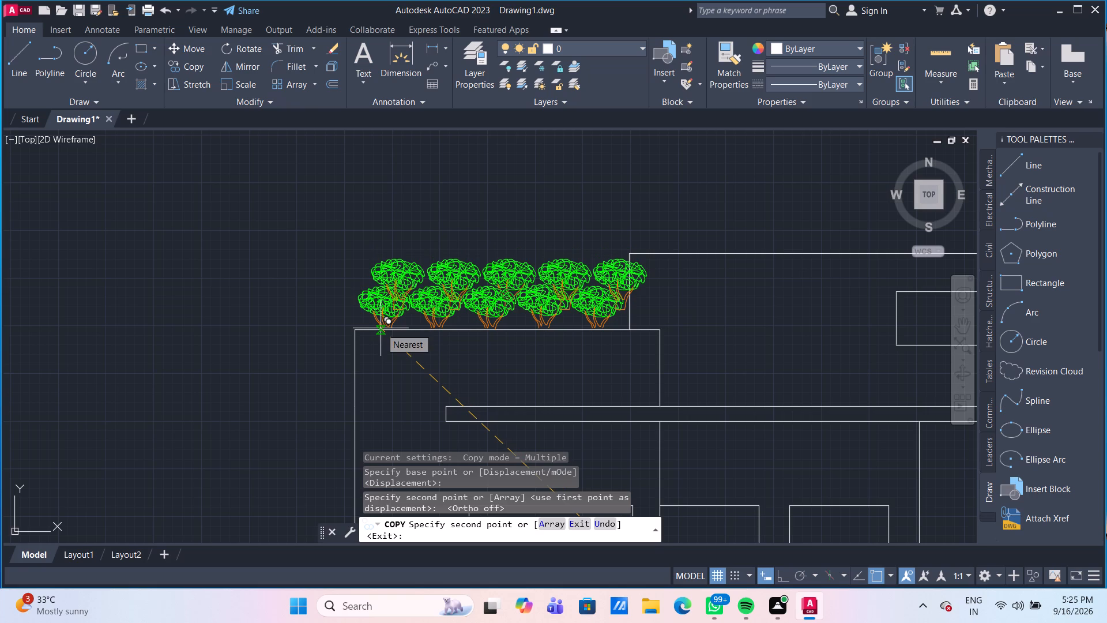
pyautogui.scroll(1, 381, 328)
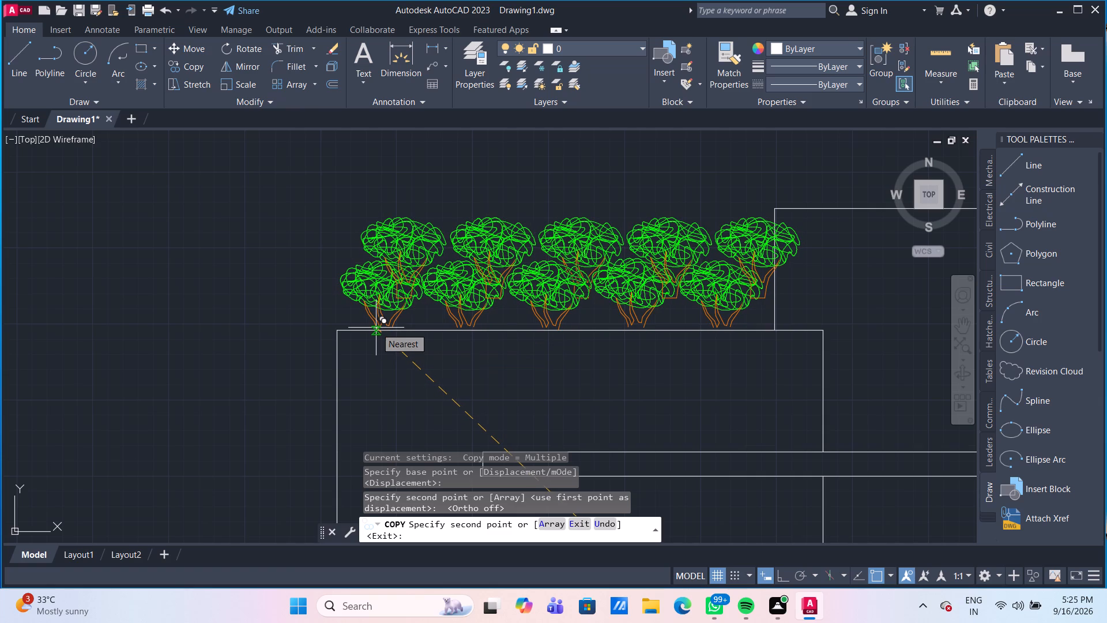
pyautogui.click(376, 328)
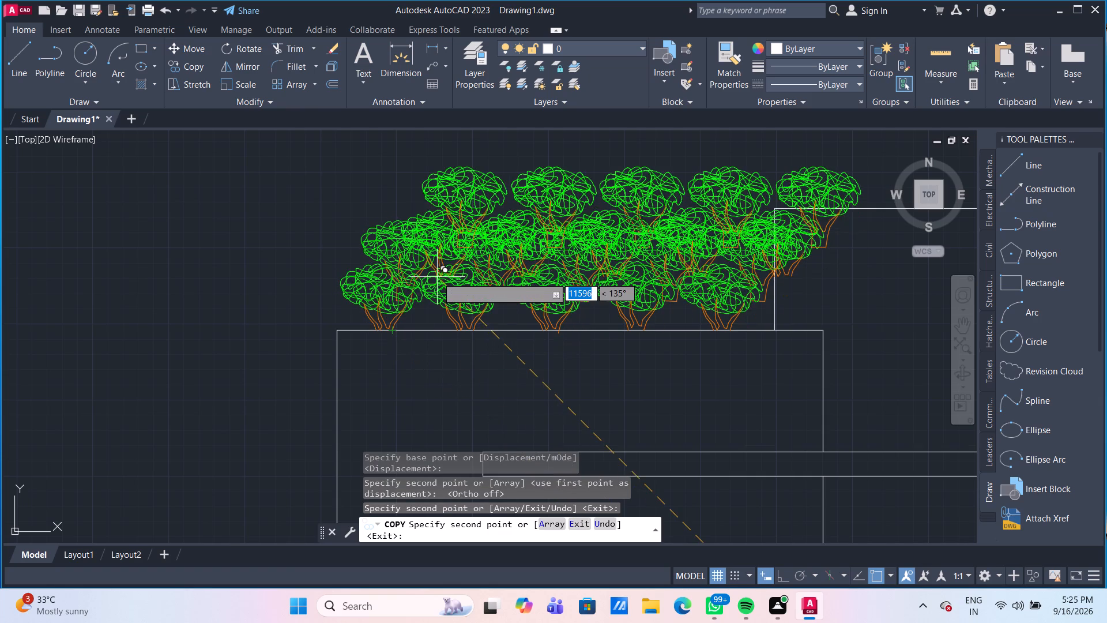
pyautogui.scroll(-2, 437, 277)
pyautogui.press('Escape')
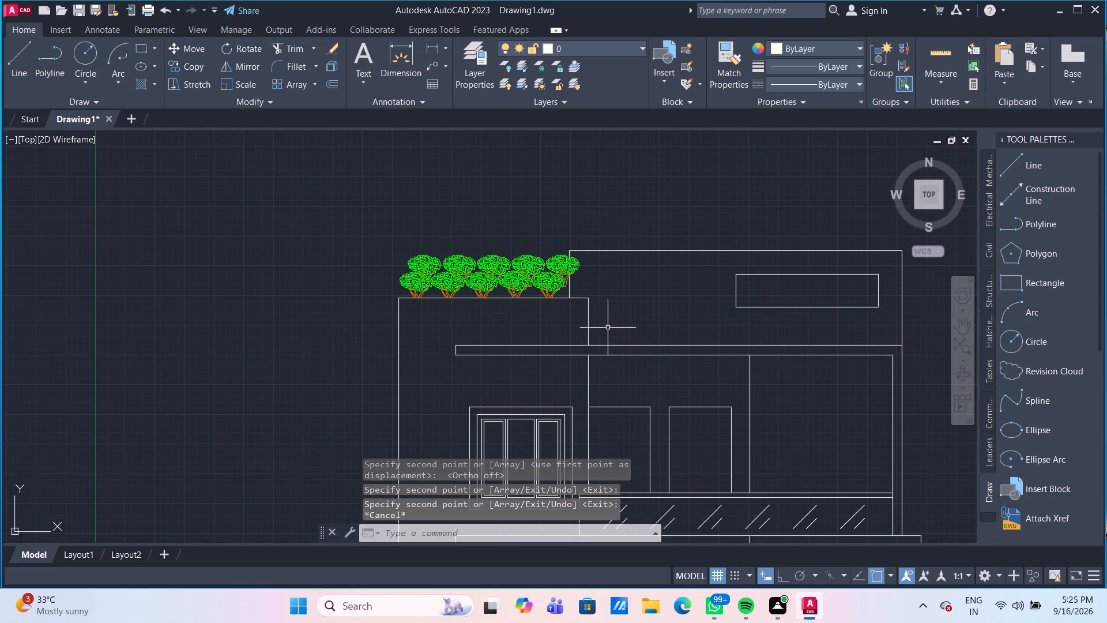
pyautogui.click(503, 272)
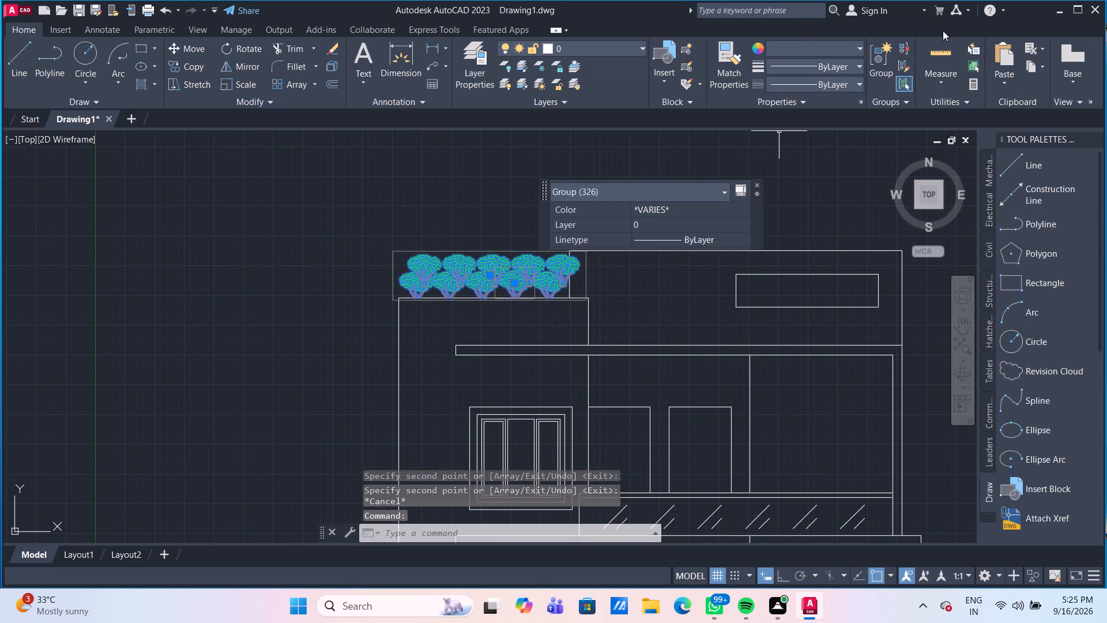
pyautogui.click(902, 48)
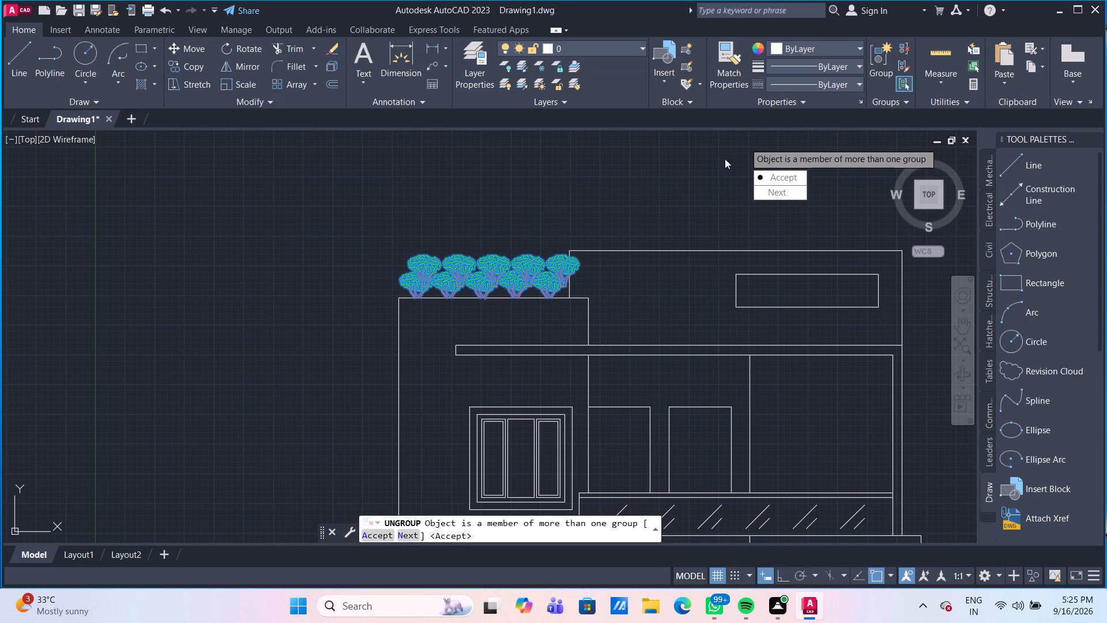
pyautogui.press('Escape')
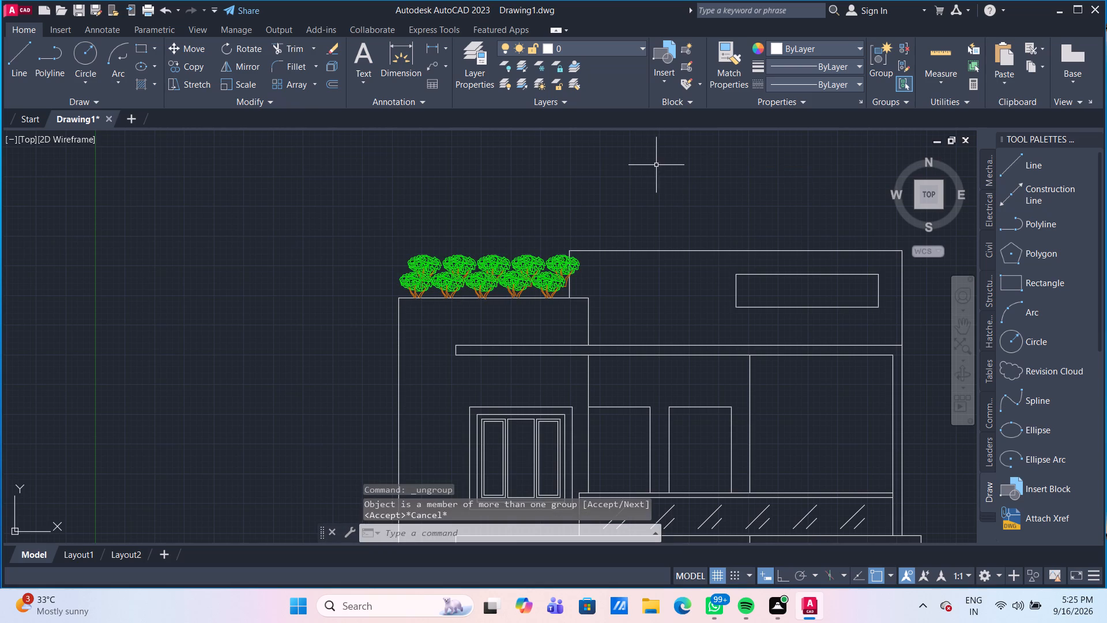
# Ungroup the ten-tree cluster on the building's lower roof block, accepting the group offered for removal.
pyautogui.click(516, 267)
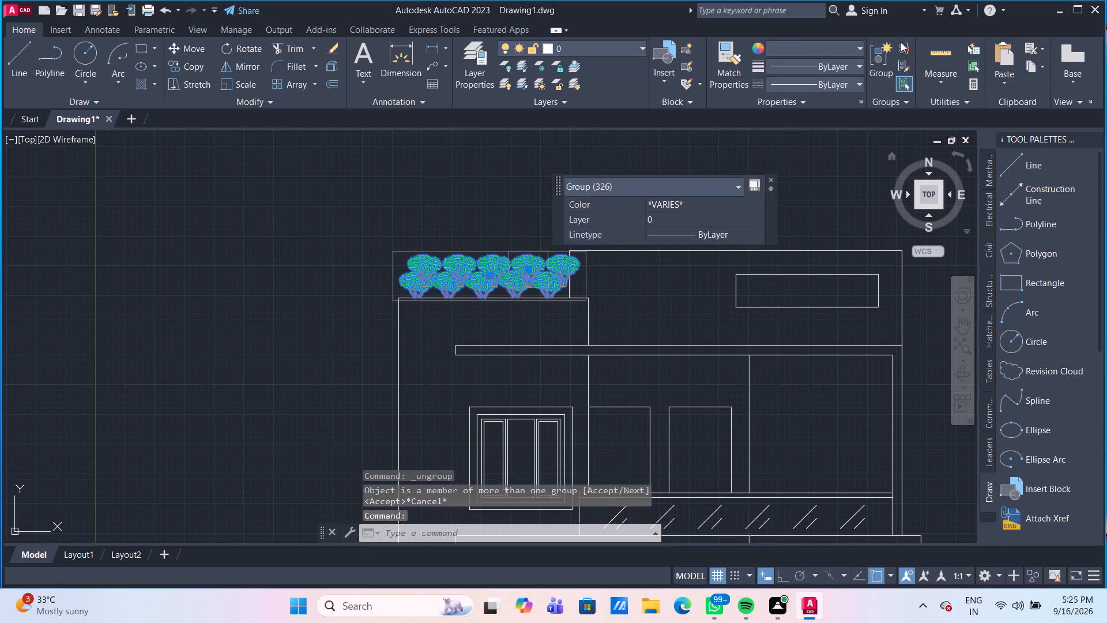
pyautogui.click(906, 45)
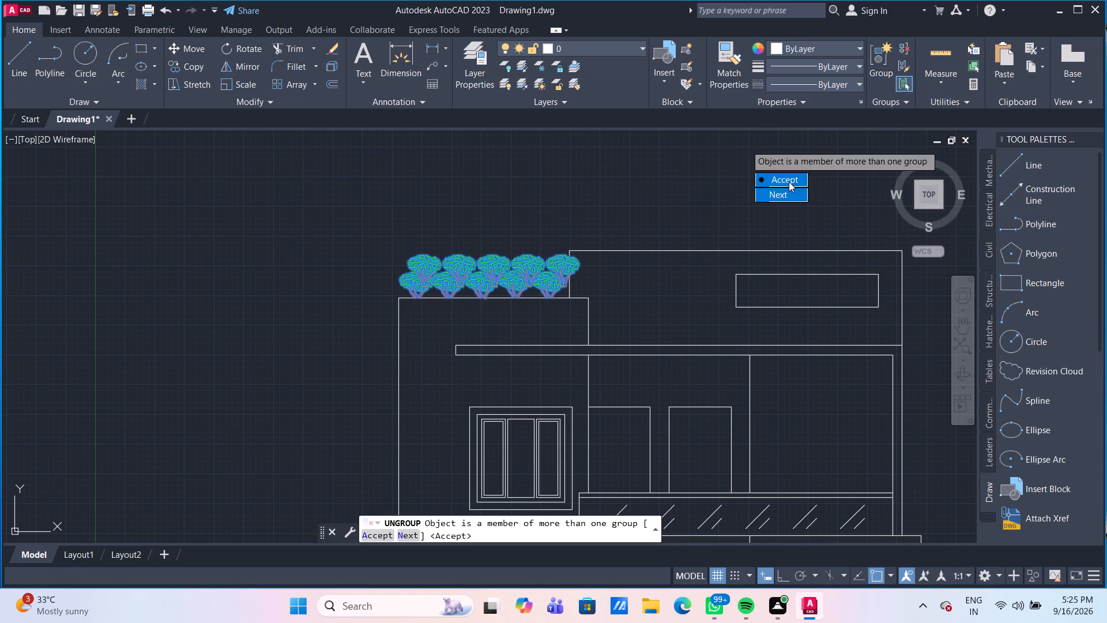
pyautogui.moveTo(789, 182); pyautogui.dragTo(718, 161)
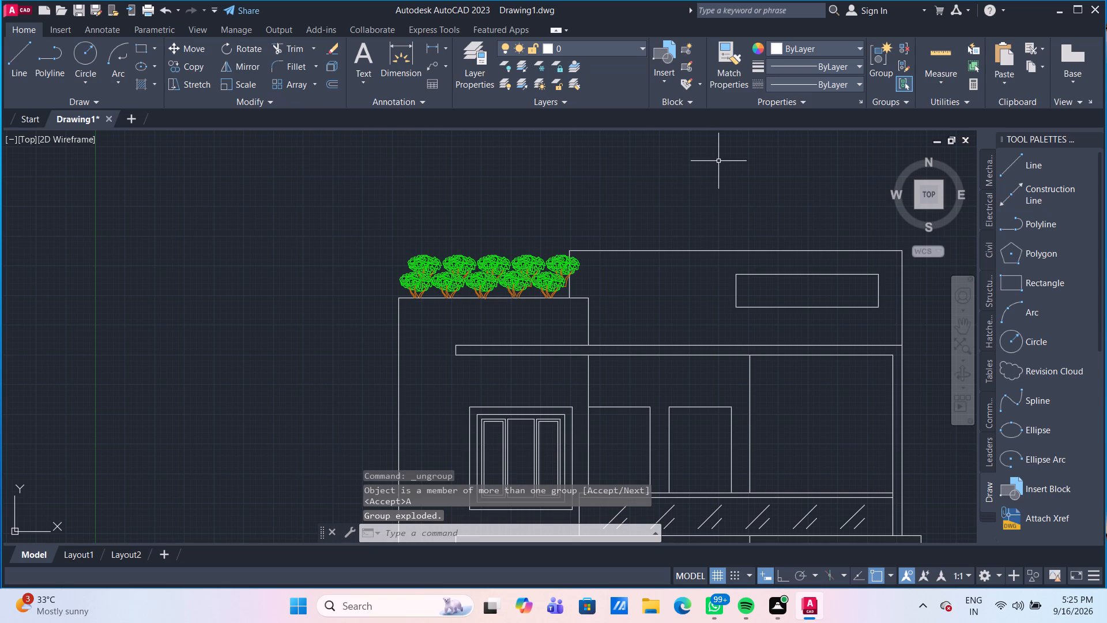
pyautogui.click(525, 262)
pyautogui.press('Escape')
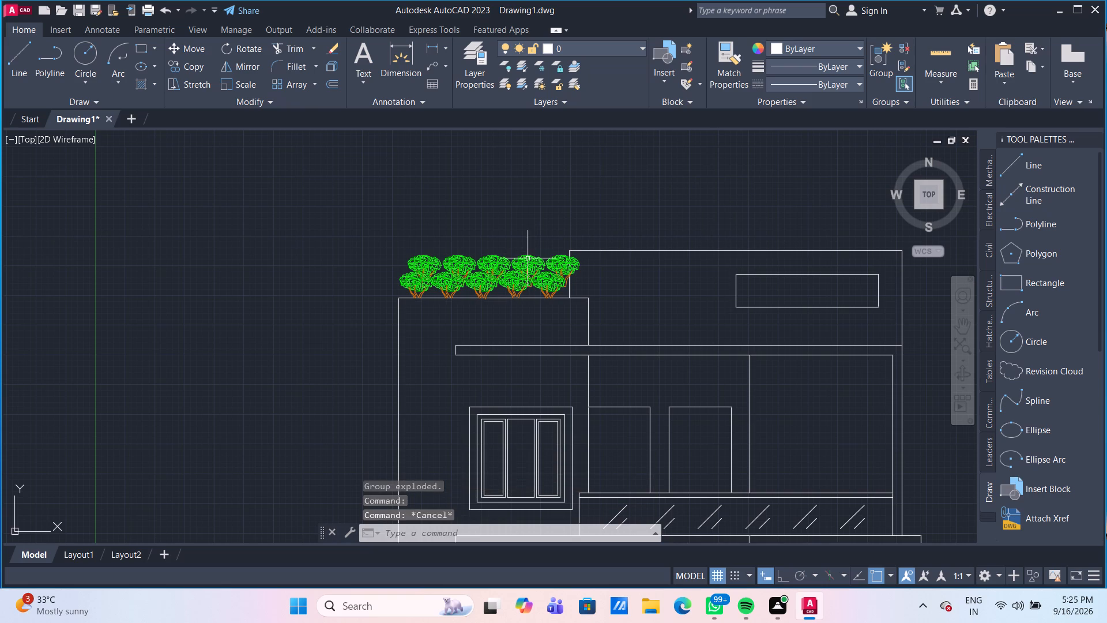
# Ungroup each of the five front-row trees on the lower roof block, one tree at a time.
pyautogui.scroll(1, 524, 260)
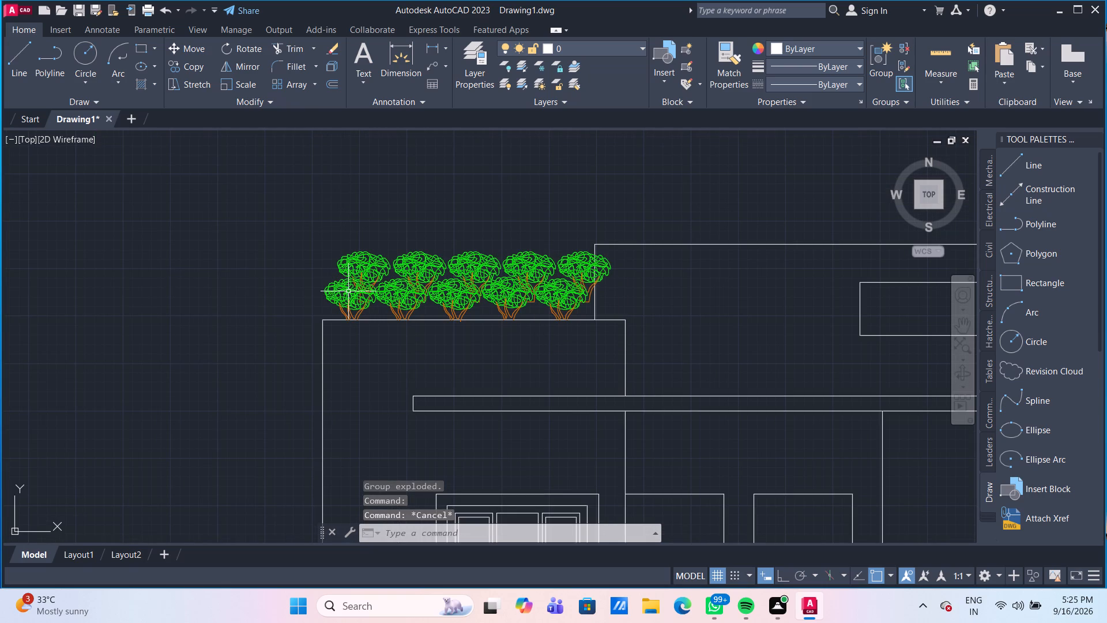
pyautogui.click(348, 290)
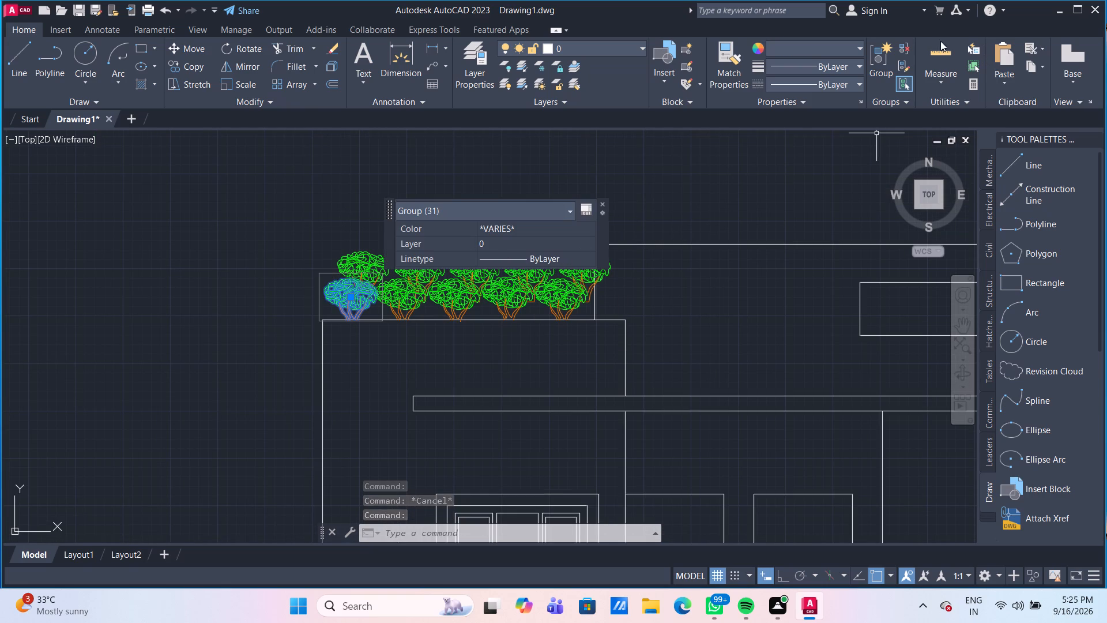
pyautogui.click(905, 48)
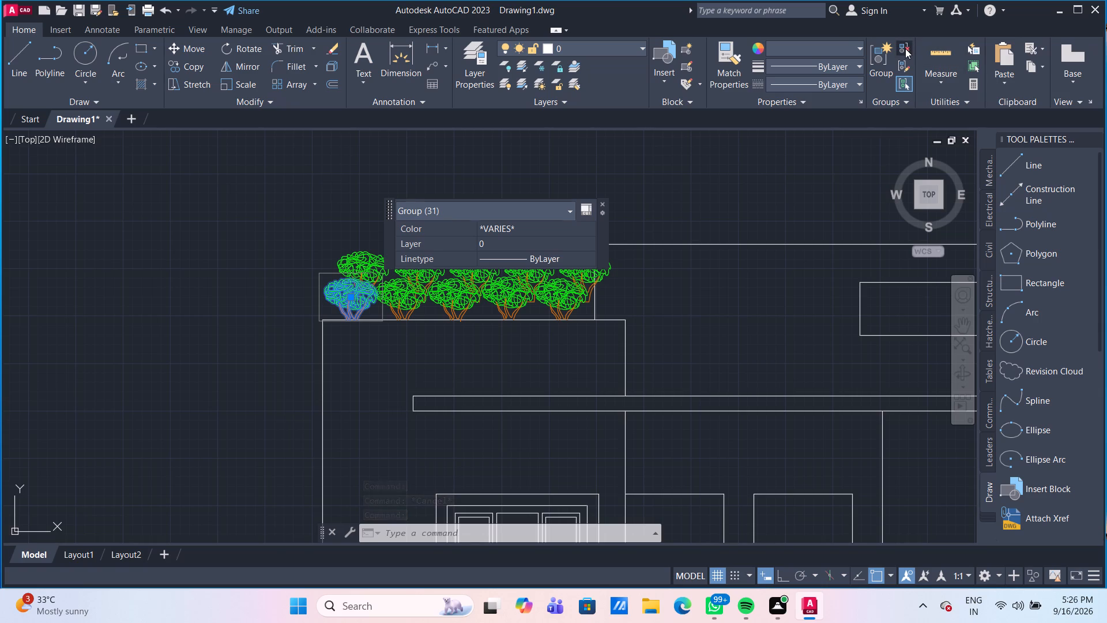
pyautogui.click(408, 291)
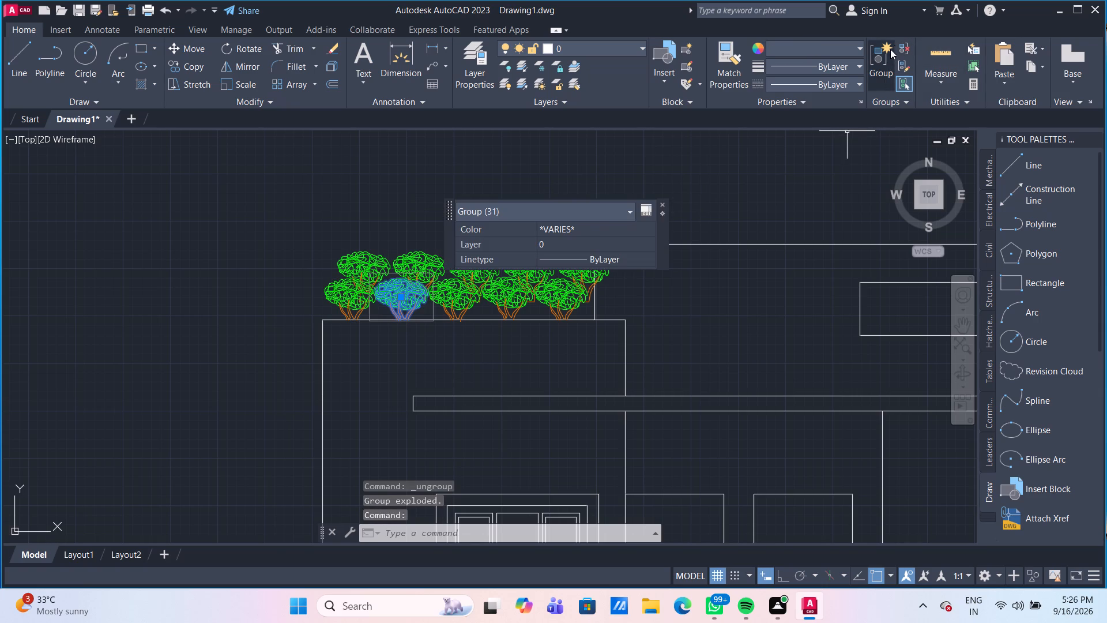
pyautogui.click(901, 45)
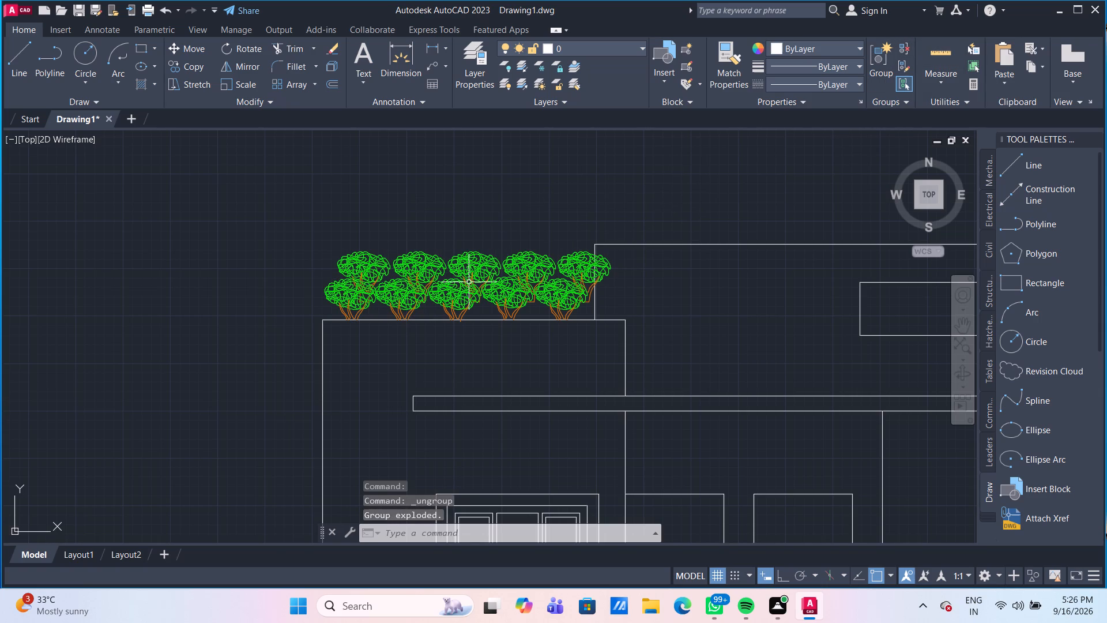
pyautogui.click(453, 292)
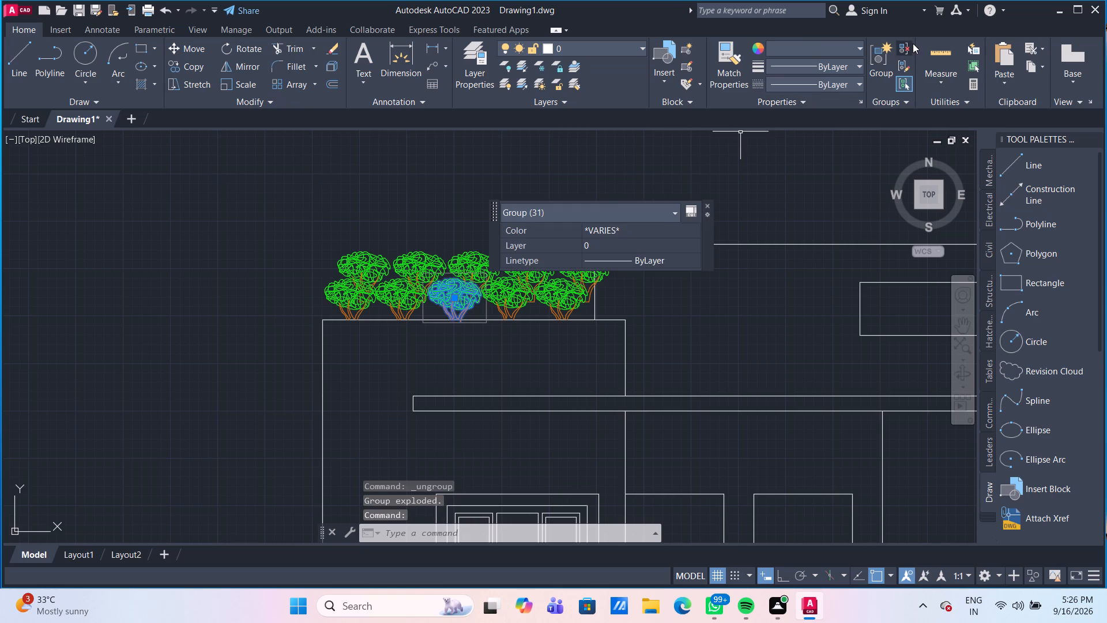
pyautogui.click(906, 46)
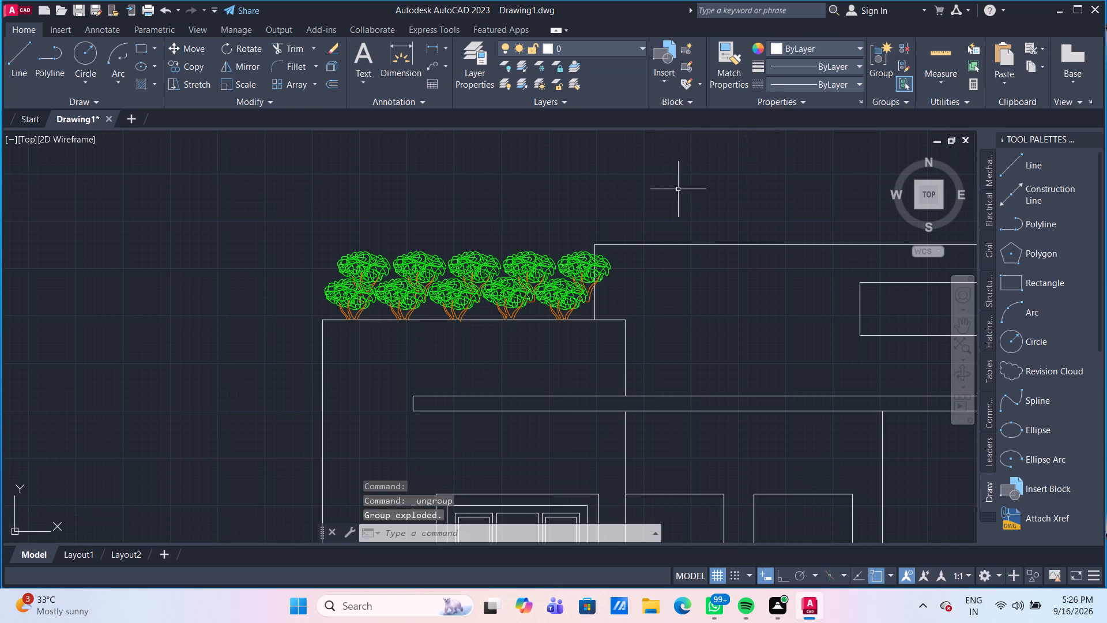
pyautogui.click(511, 288)
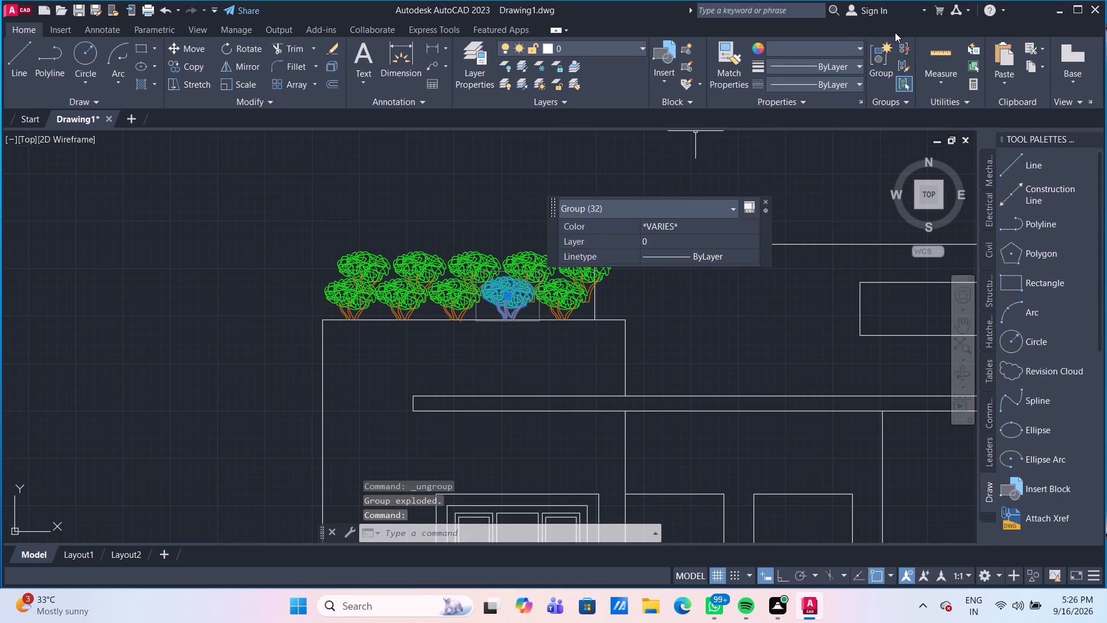
pyautogui.click(905, 49)
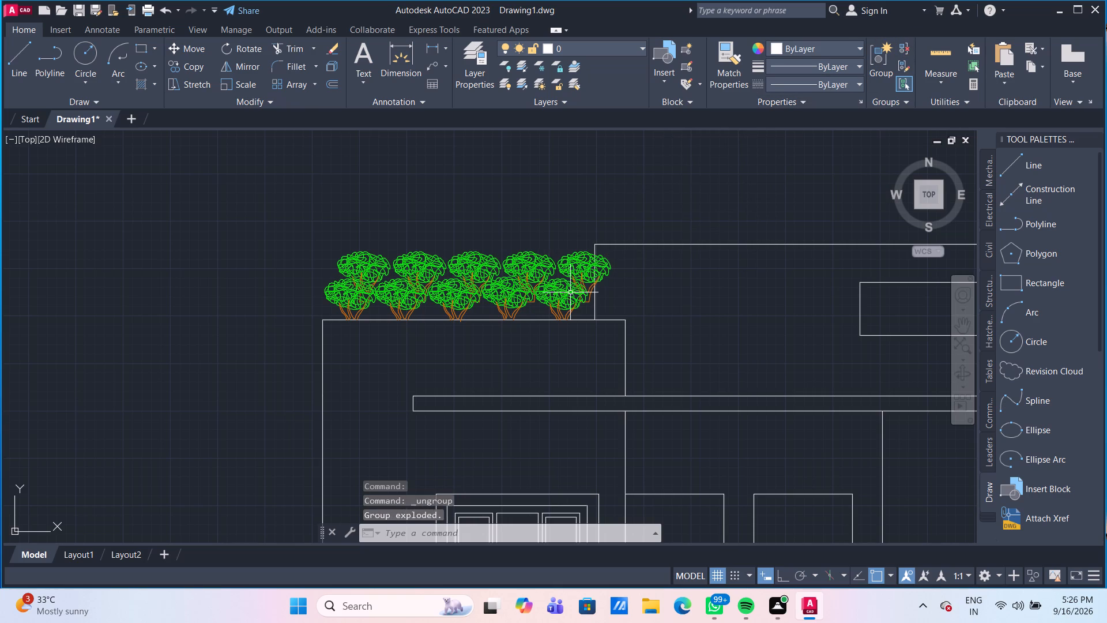
pyautogui.click(570, 292)
pyautogui.click(904, 46)
# Ungroup each of the five back-row trees on the lower roof block, one tree at a time.
pyautogui.click(582, 254)
pyautogui.moveTo(907, 47); pyautogui.dragTo(897, 55)
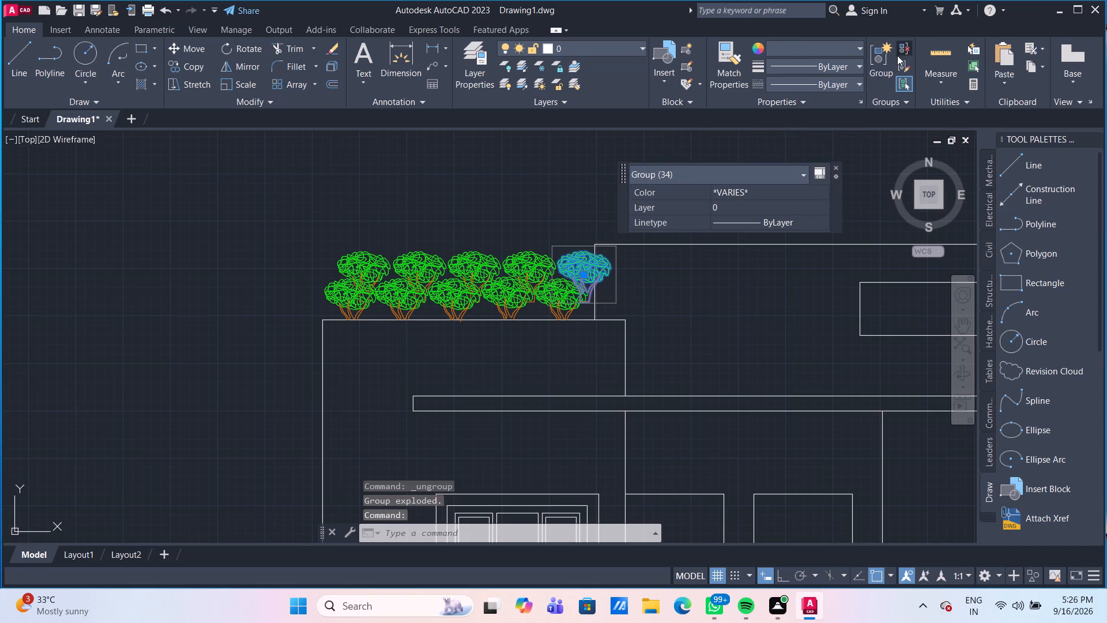
pyautogui.moveTo(897, 55); pyautogui.dragTo(902, 52)
pyautogui.click(533, 260)
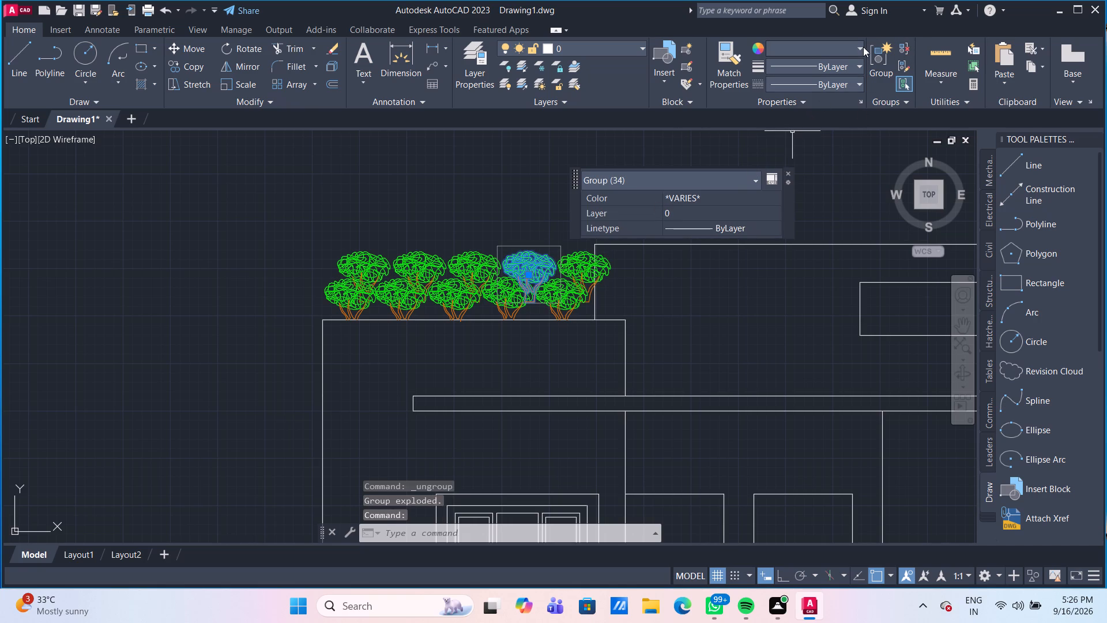
pyautogui.click(908, 46)
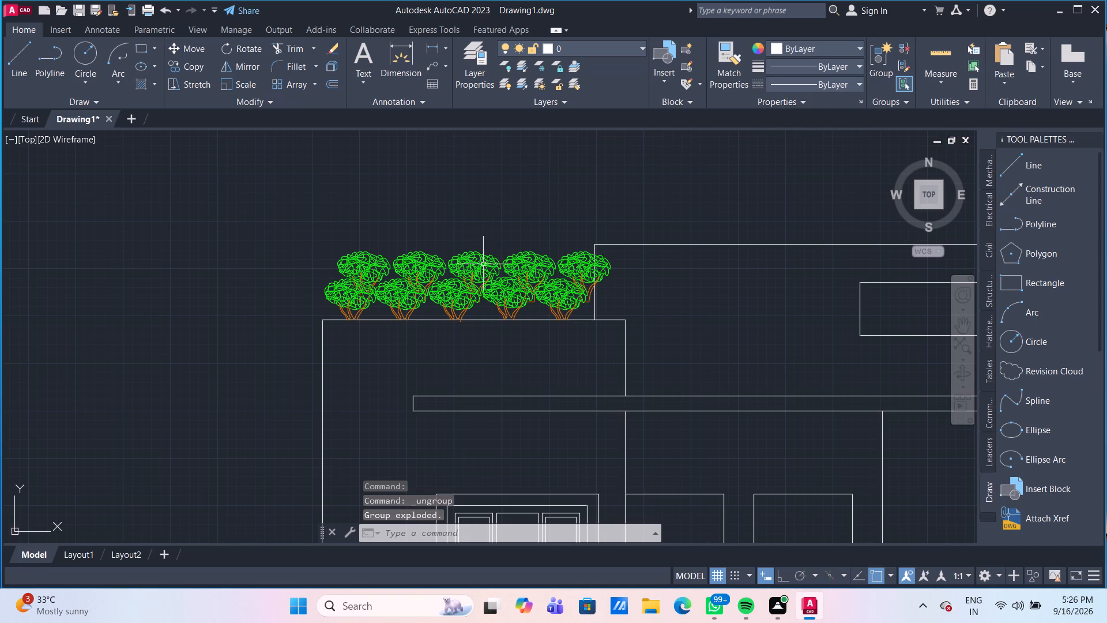
pyautogui.click(482, 269)
pyautogui.click(903, 51)
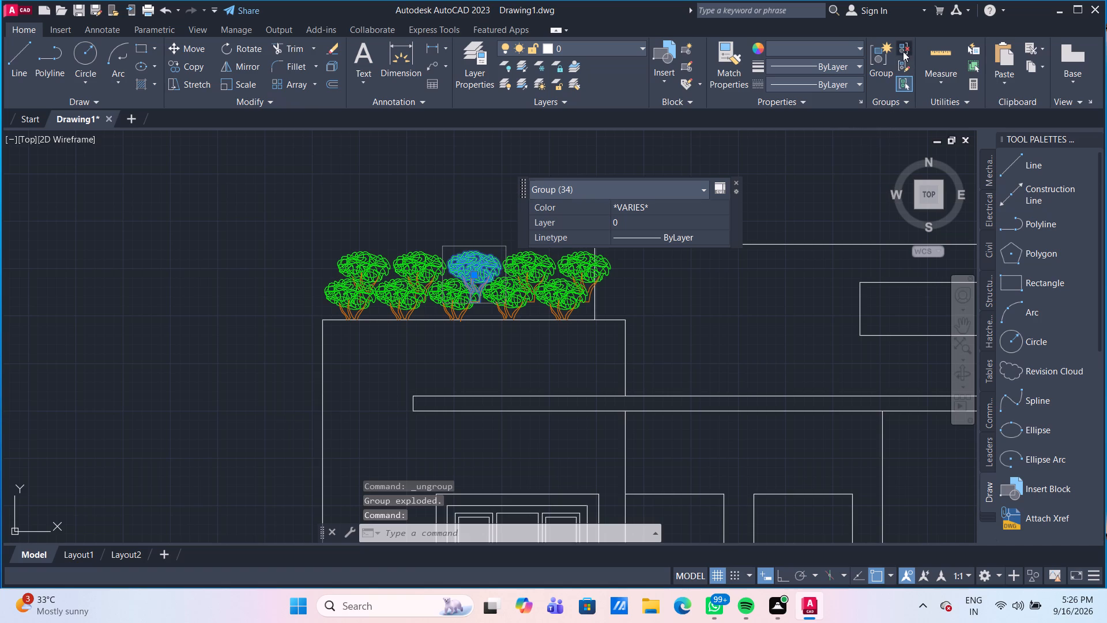
pyautogui.click(415, 264)
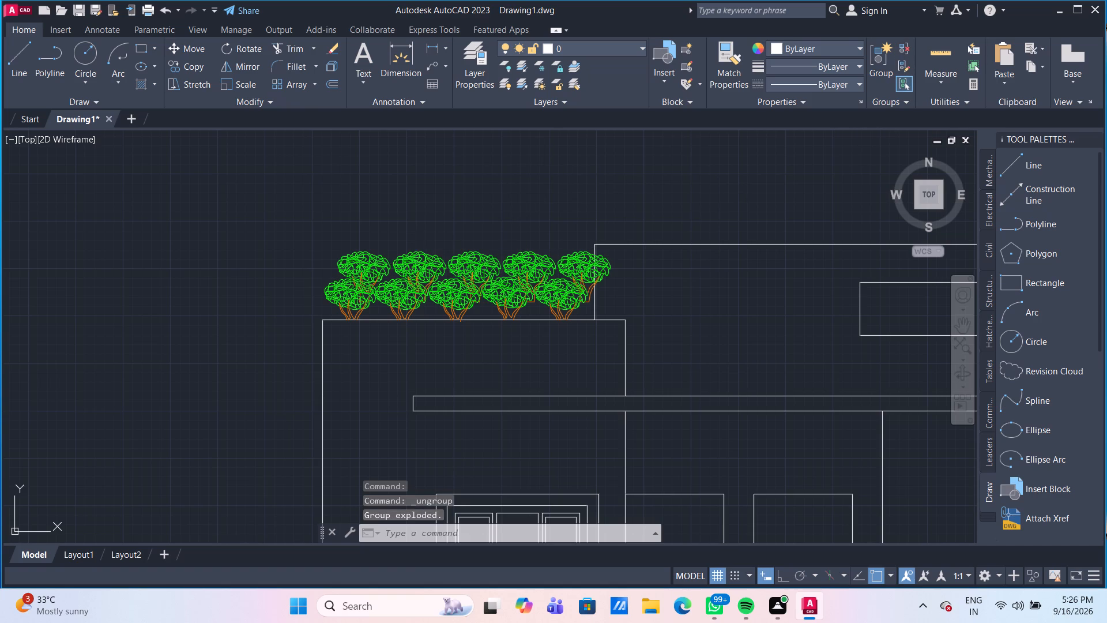
pyautogui.click(901, 50)
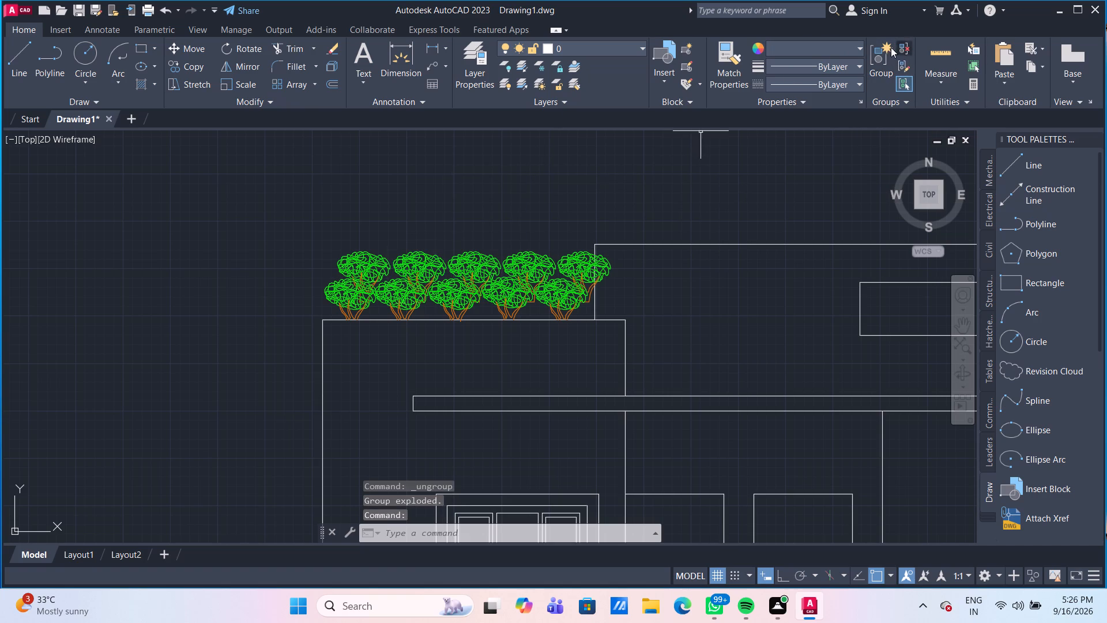
pyautogui.click(364, 267)
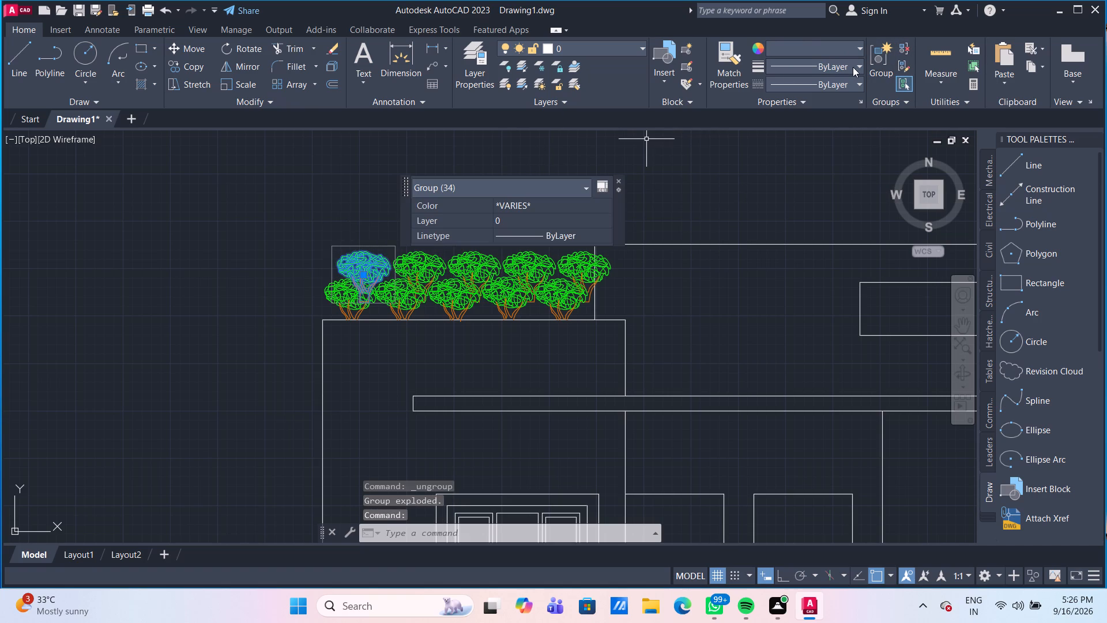
pyautogui.click(903, 48)
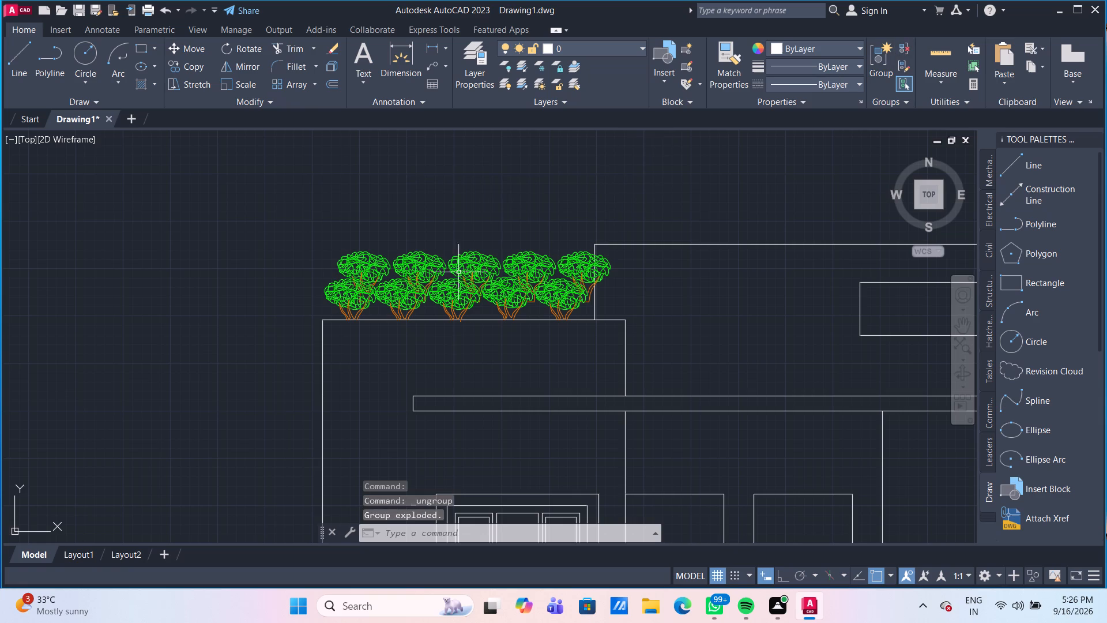
# Delete one green foliage spline from the lower left side of the first front-row tree's canopy.
pyautogui.scroll(2, 432, 307)
pyautogui.scroll(1, 235, 279)
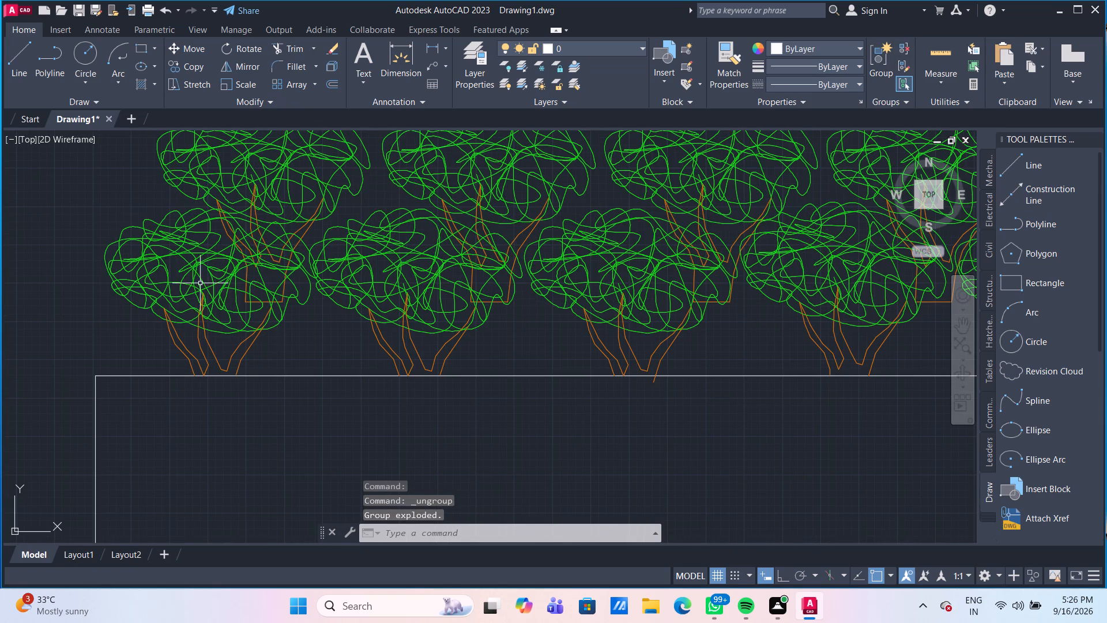
pyautogui.click(146, 272)
pyautogui.press('Escape')
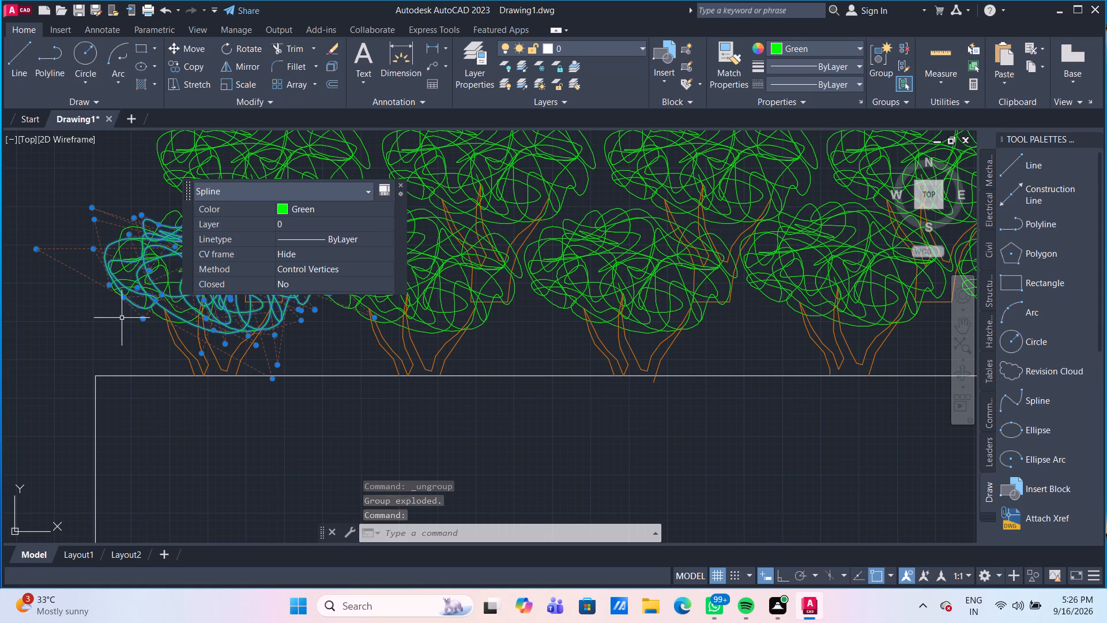
pyautogui.scroll(2, 163, 317)
pyautogui.press('Escape')
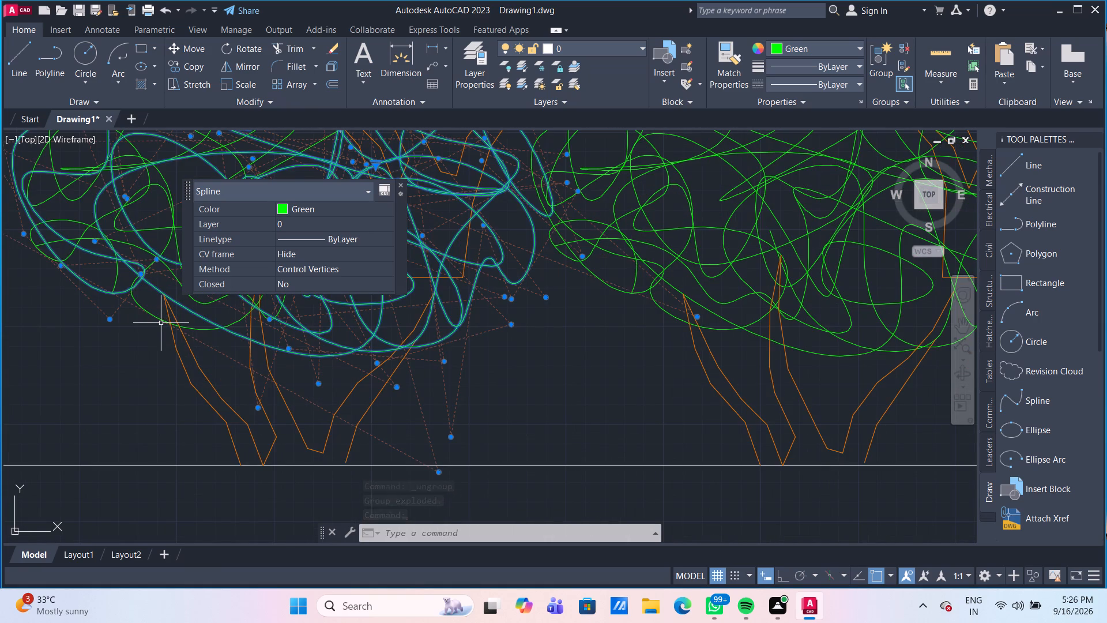
pyautogui.click(157, 317)
pyautogui.scroll(-2, 157, 317)
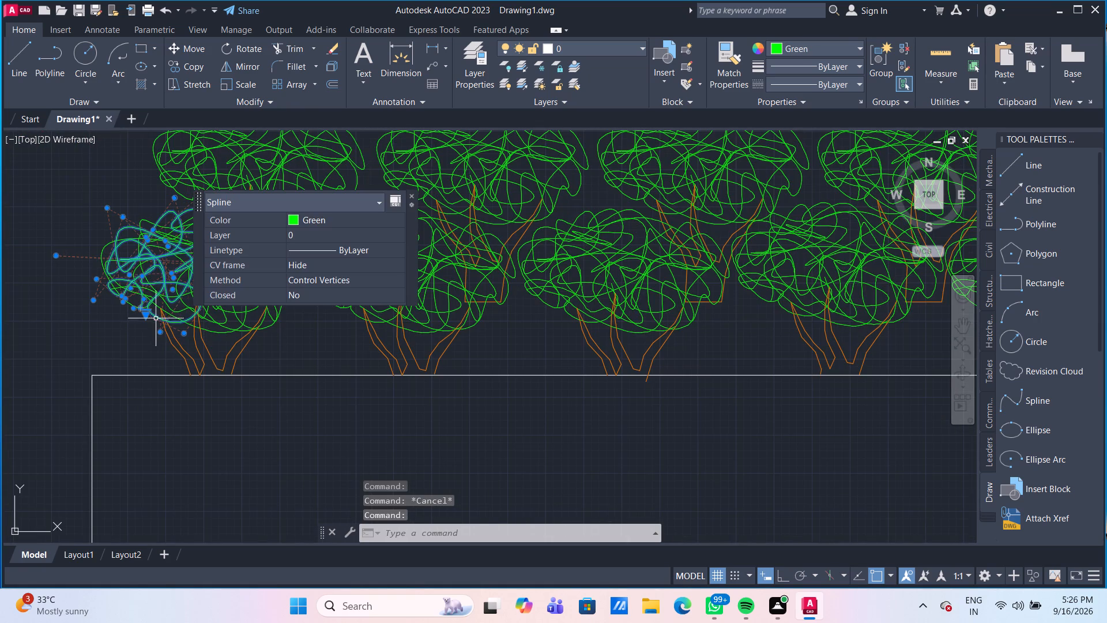
pyautogui.moveTo(334, 354); pyautogui.dragTo(258, 353, button='middle')
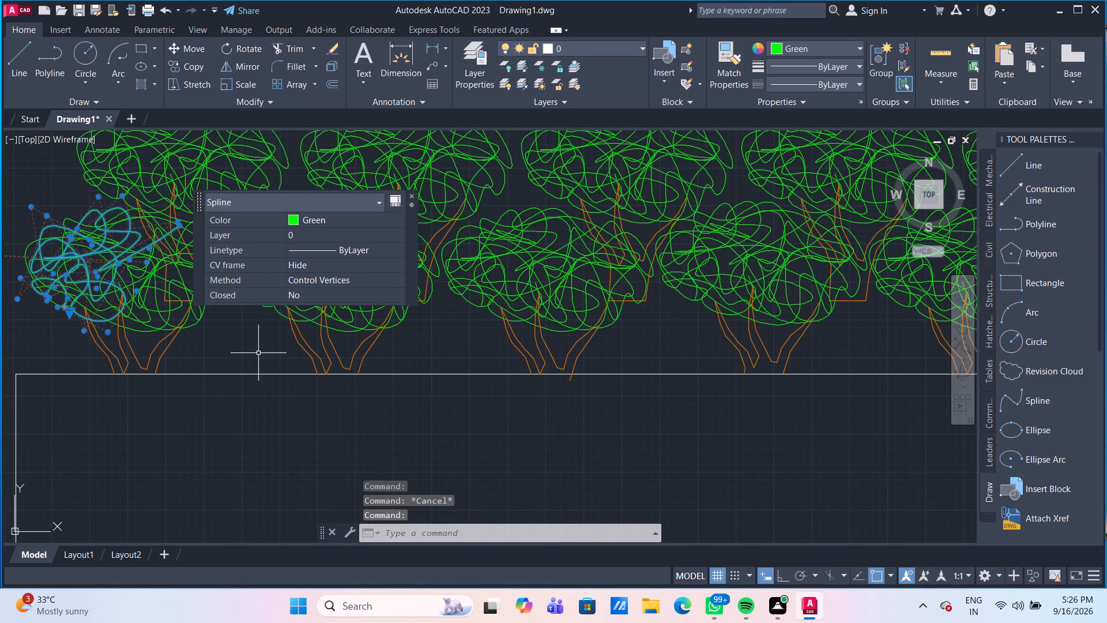
pyautogui.press('Delete')
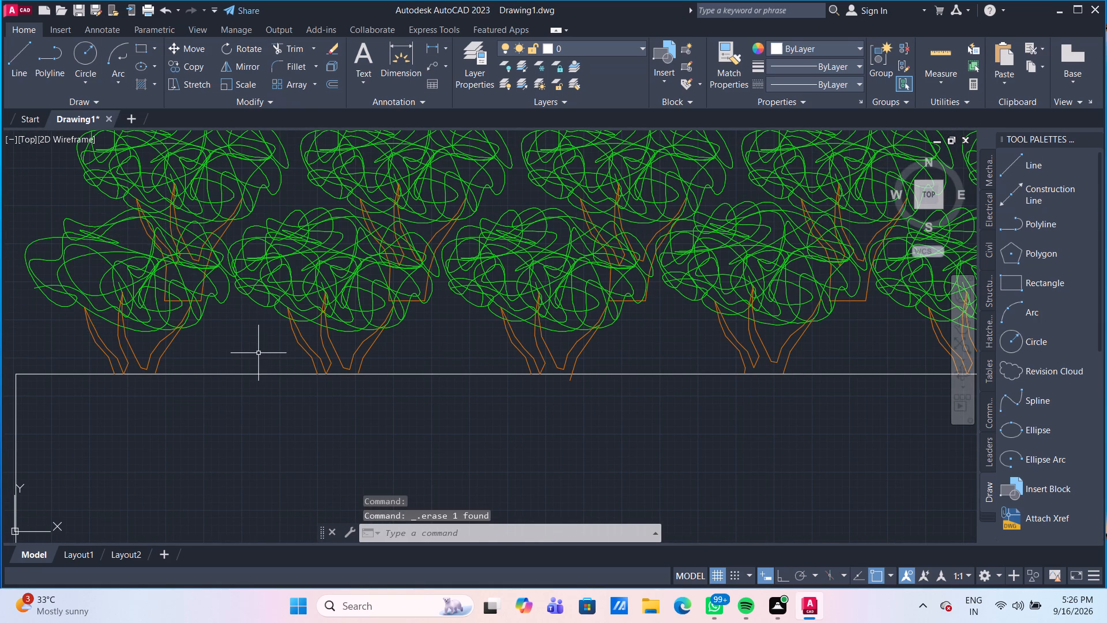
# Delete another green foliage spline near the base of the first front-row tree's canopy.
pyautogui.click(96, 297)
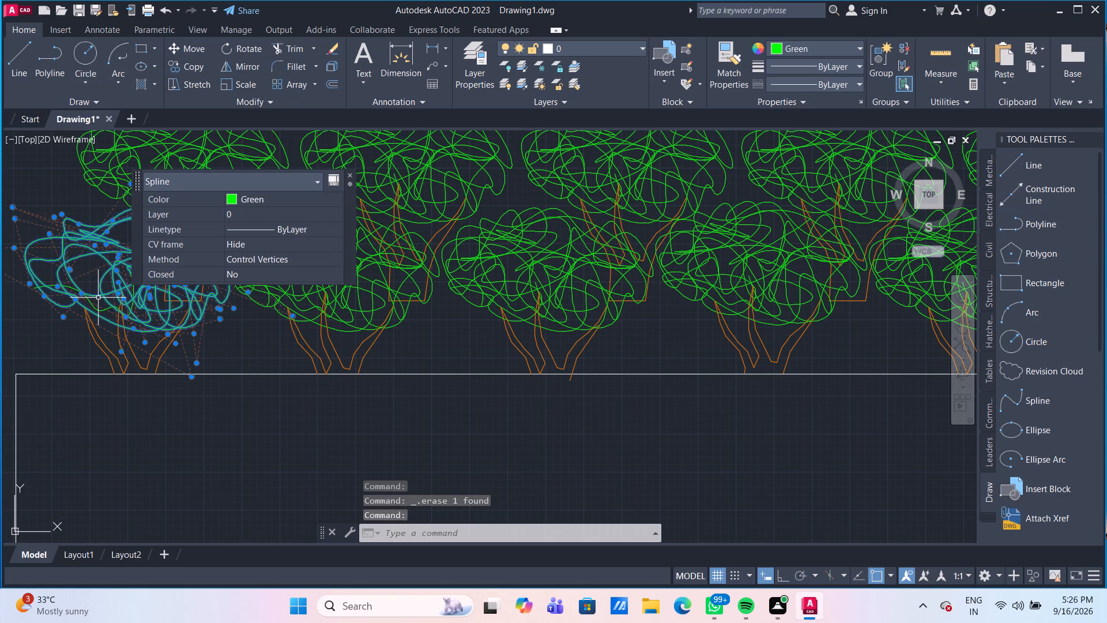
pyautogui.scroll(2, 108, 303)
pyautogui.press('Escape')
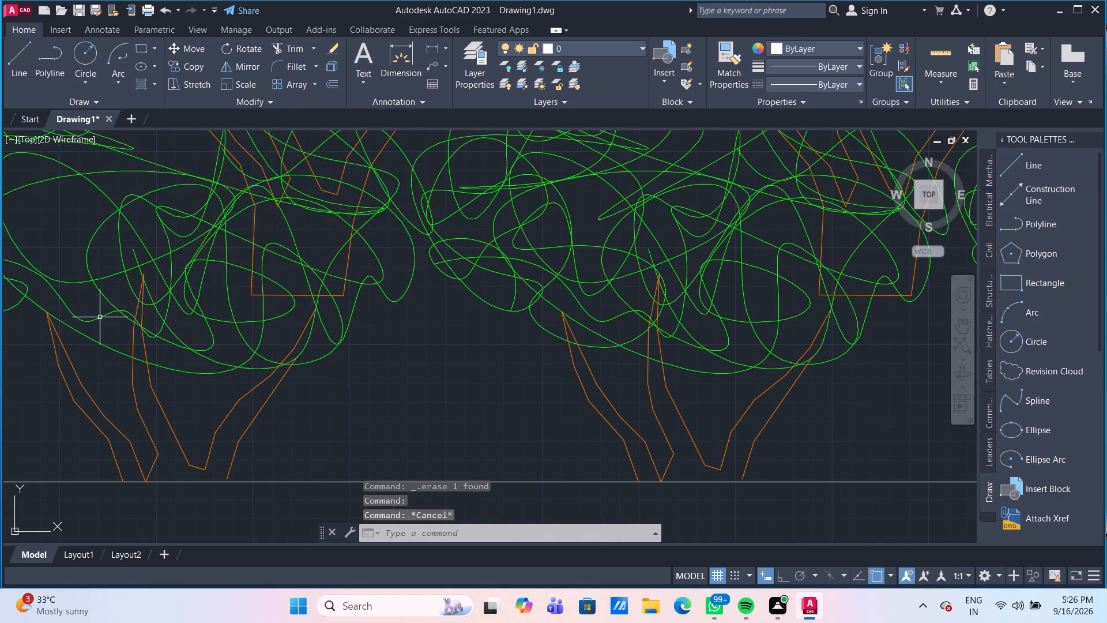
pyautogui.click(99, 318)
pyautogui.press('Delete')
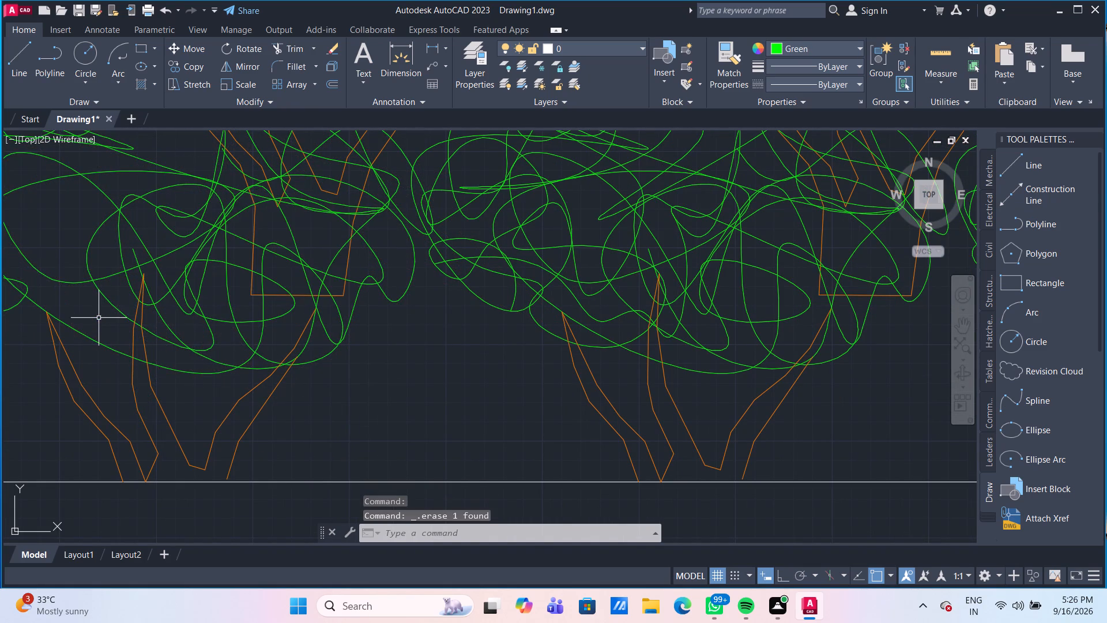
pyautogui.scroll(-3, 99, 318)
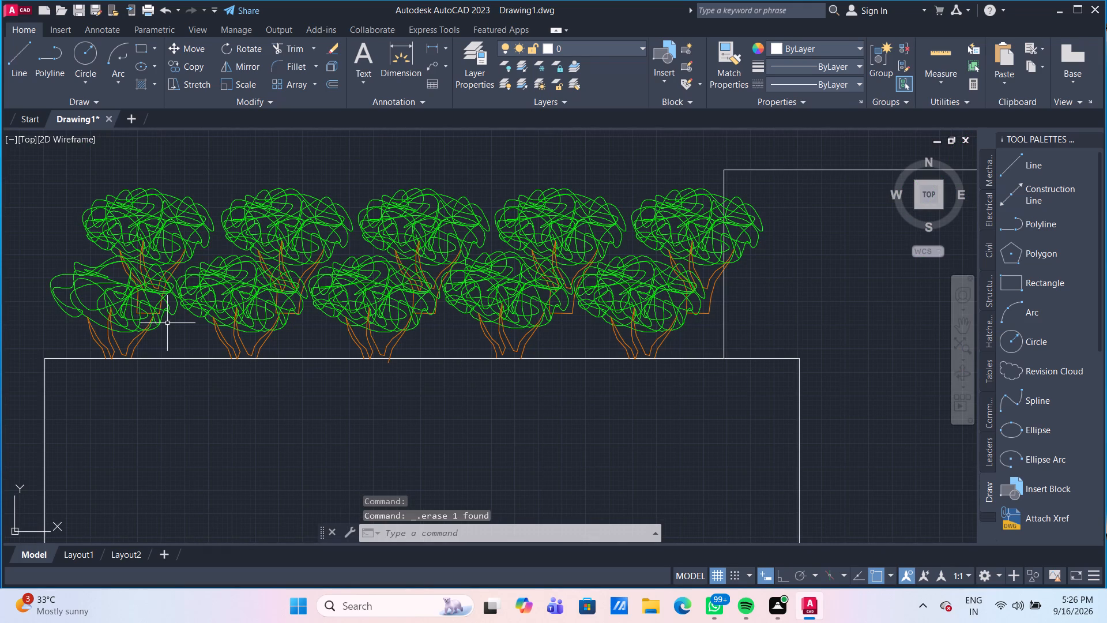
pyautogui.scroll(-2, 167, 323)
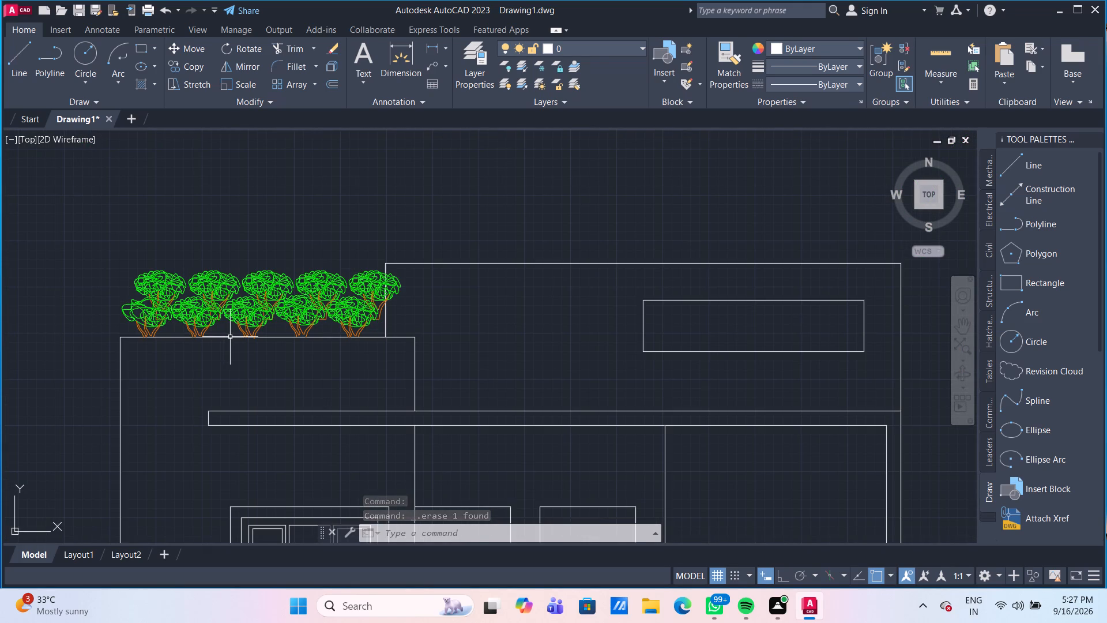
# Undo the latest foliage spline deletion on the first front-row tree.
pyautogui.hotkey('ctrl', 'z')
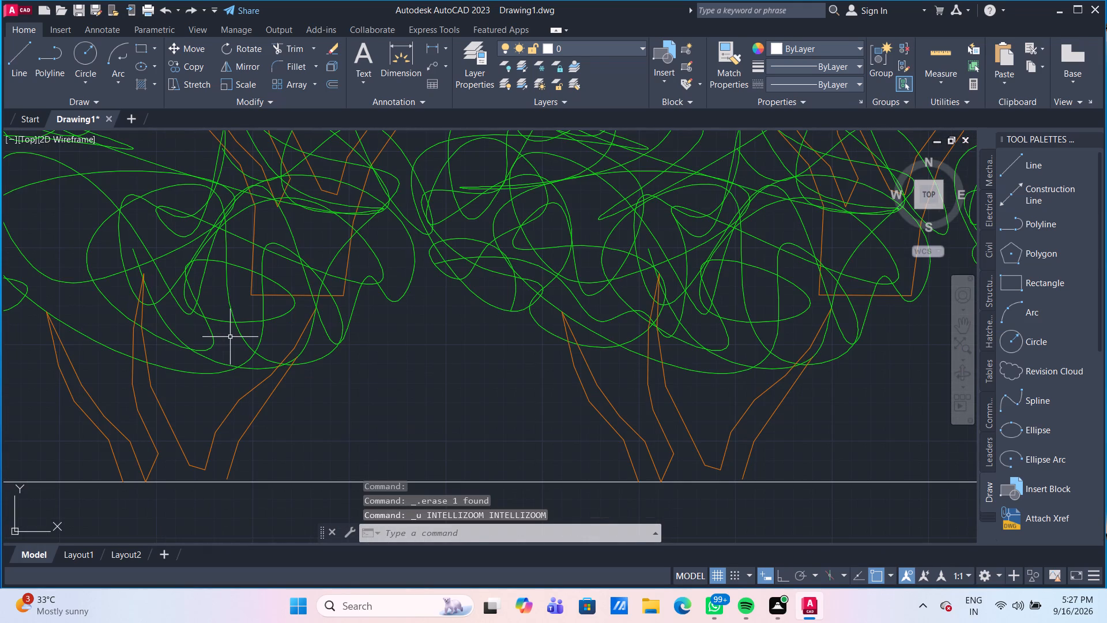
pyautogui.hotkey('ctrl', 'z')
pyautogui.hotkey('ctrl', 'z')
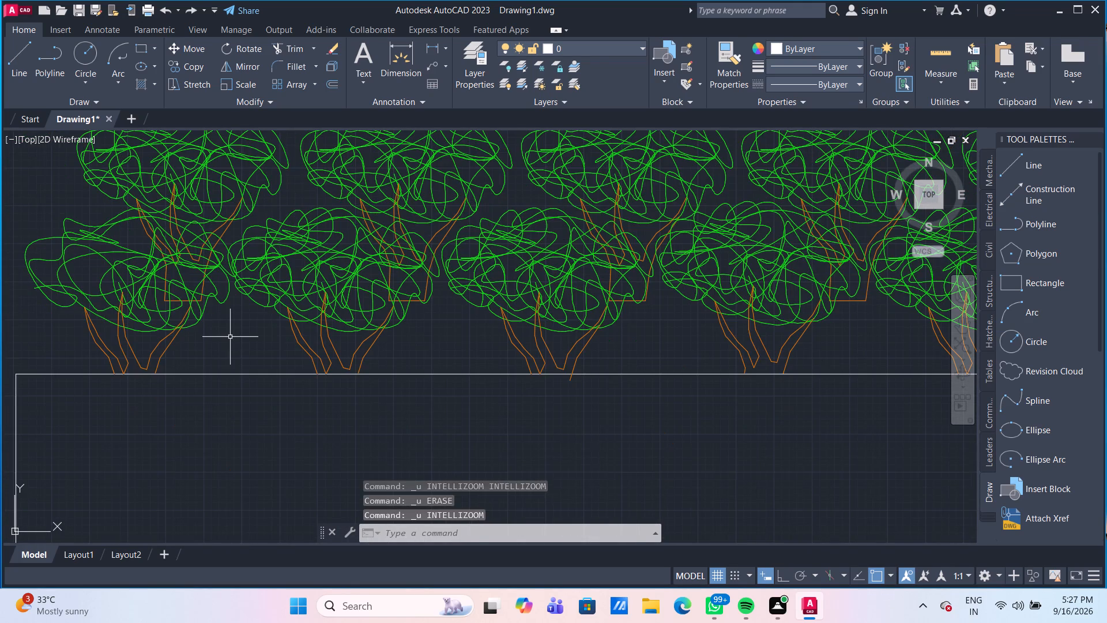
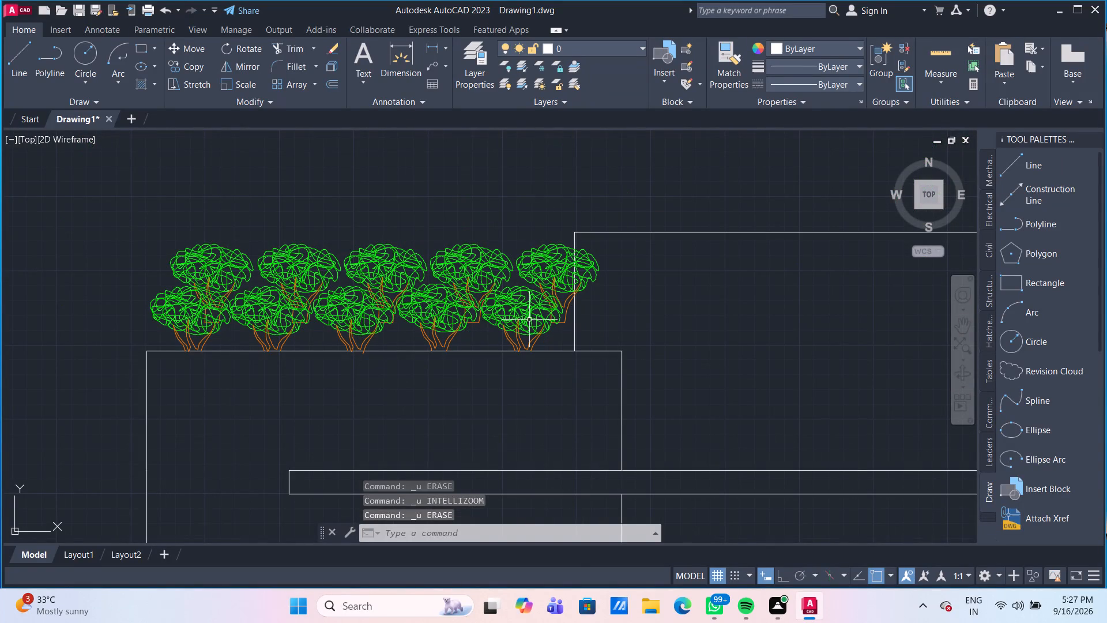
# Group all ten trees of the two-row cluster on the lower roof block, including every foliage spline and trunk line.
pyautogui.click(141, 252)
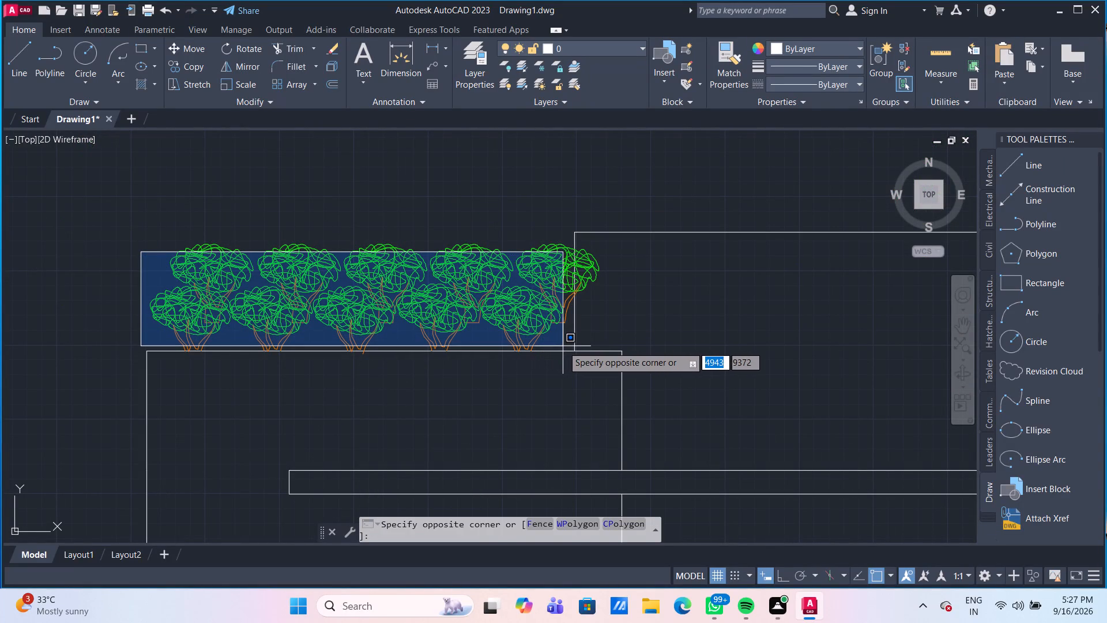
pyautogui.click(566, 347)
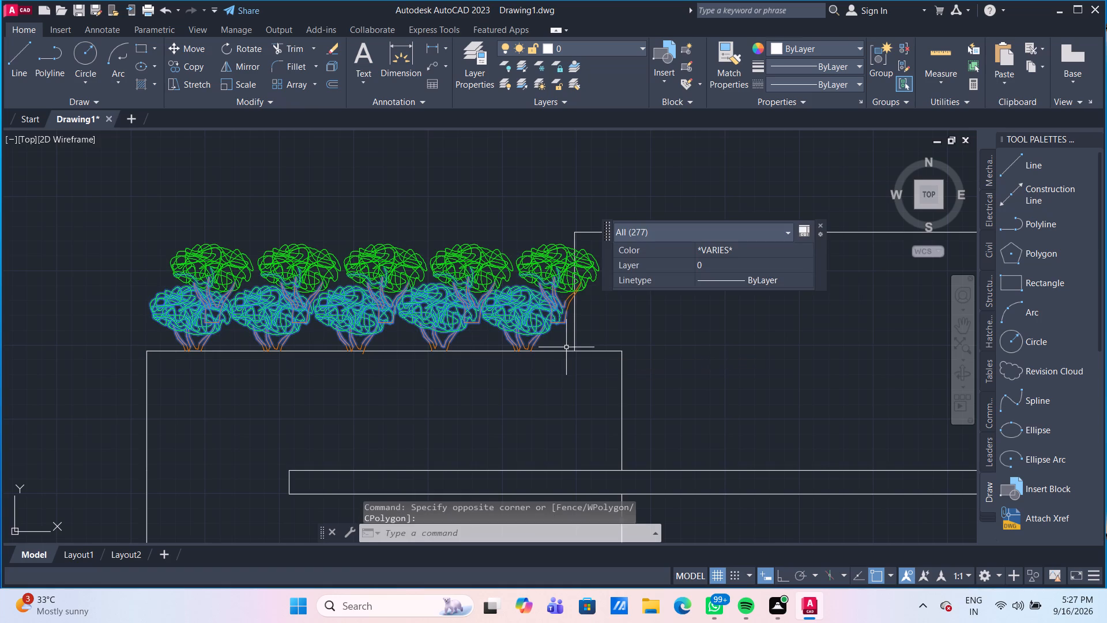
pyautogui.click(570, 329)
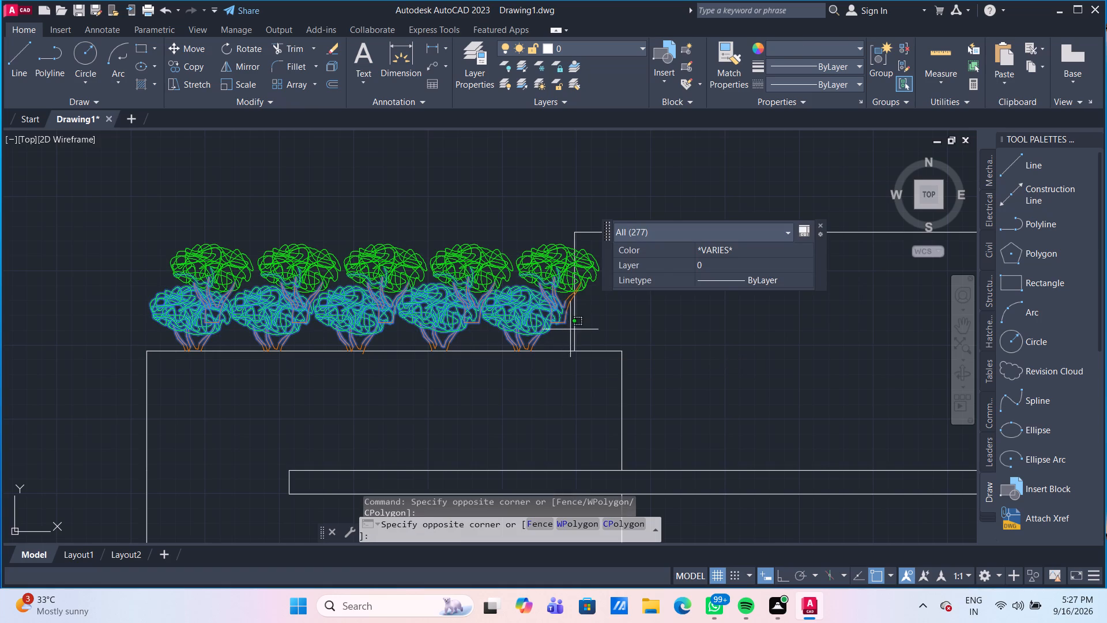
pyautogui.click(163, 226)
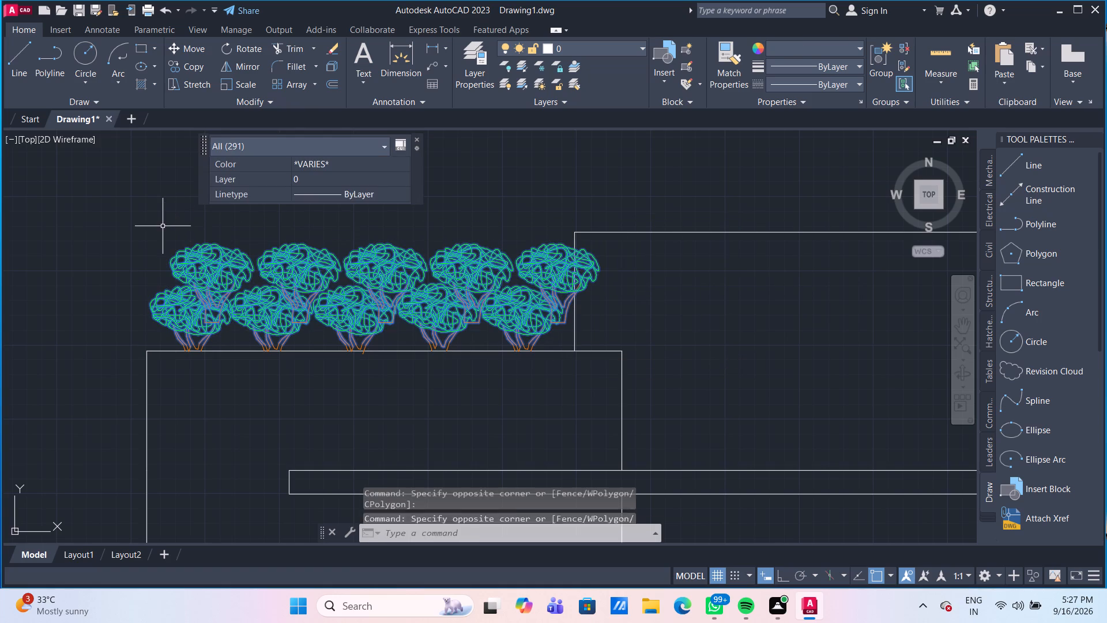
pyautogui.scroll(2, 534, 347)
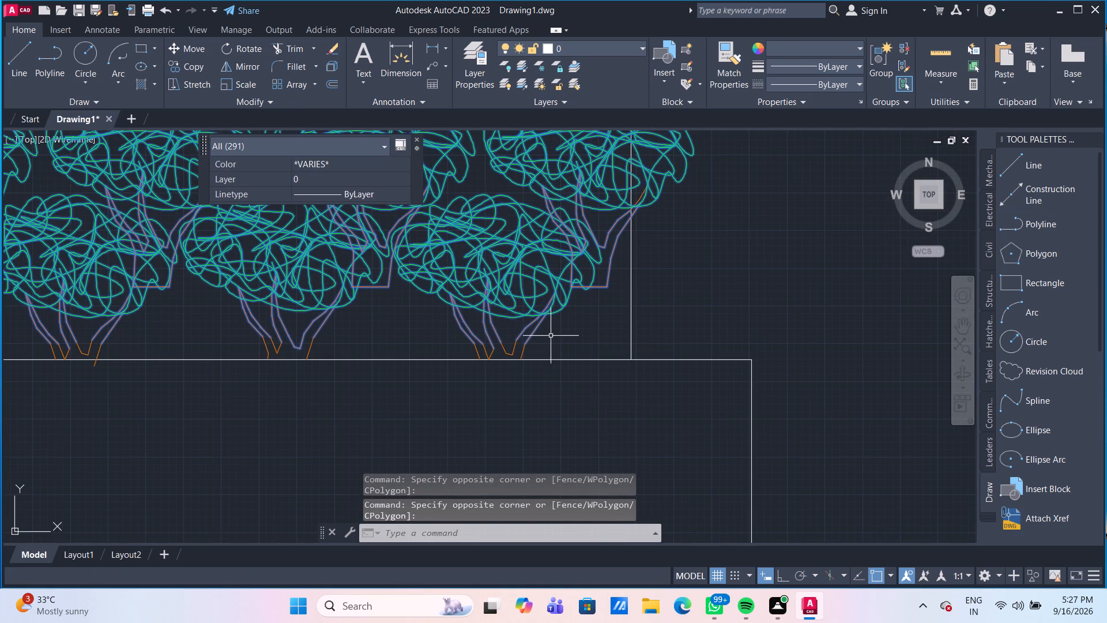
pyautogui.scroll(1, 641, 176)
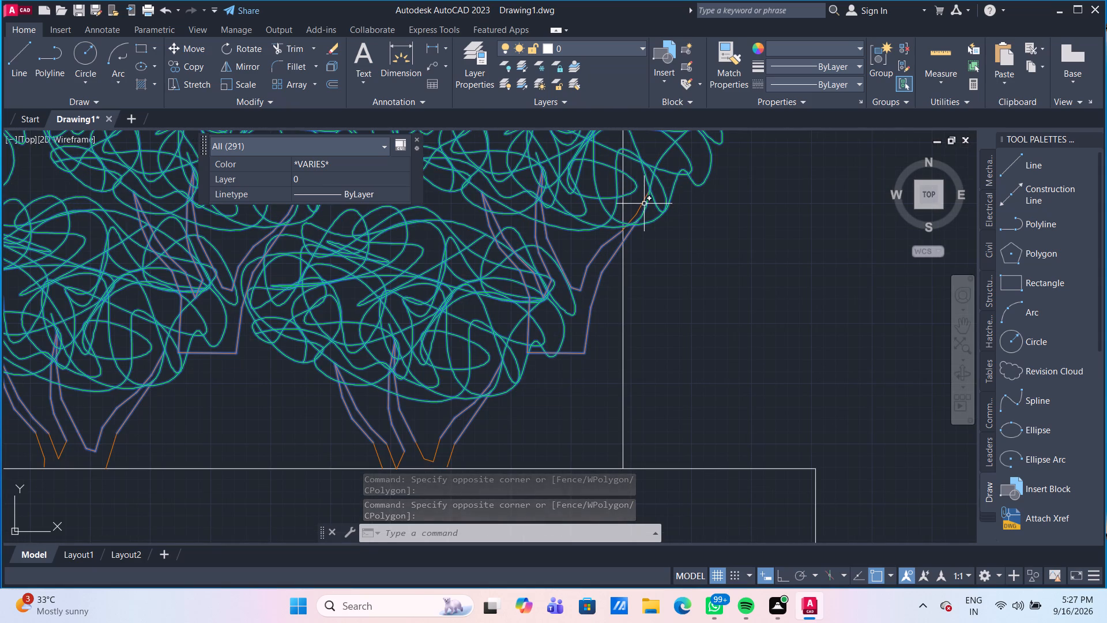
pyautogui.click(641, 205)
pyautogui.scroll(2, 635, 212)
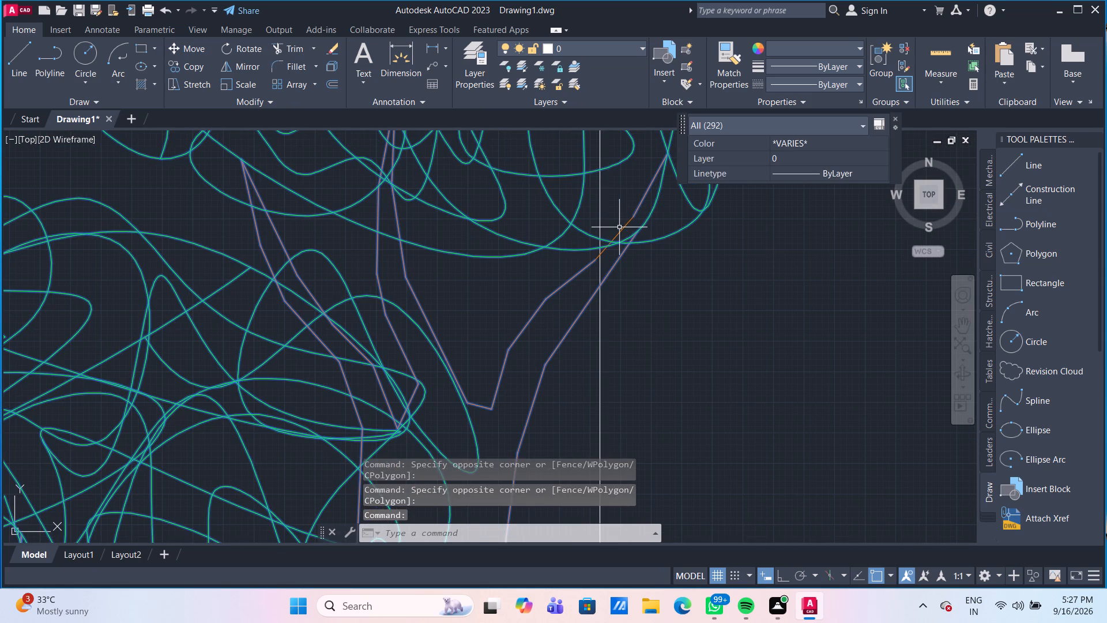
pyautogui.click(619, 227)
pyautogui.click(620, 230)
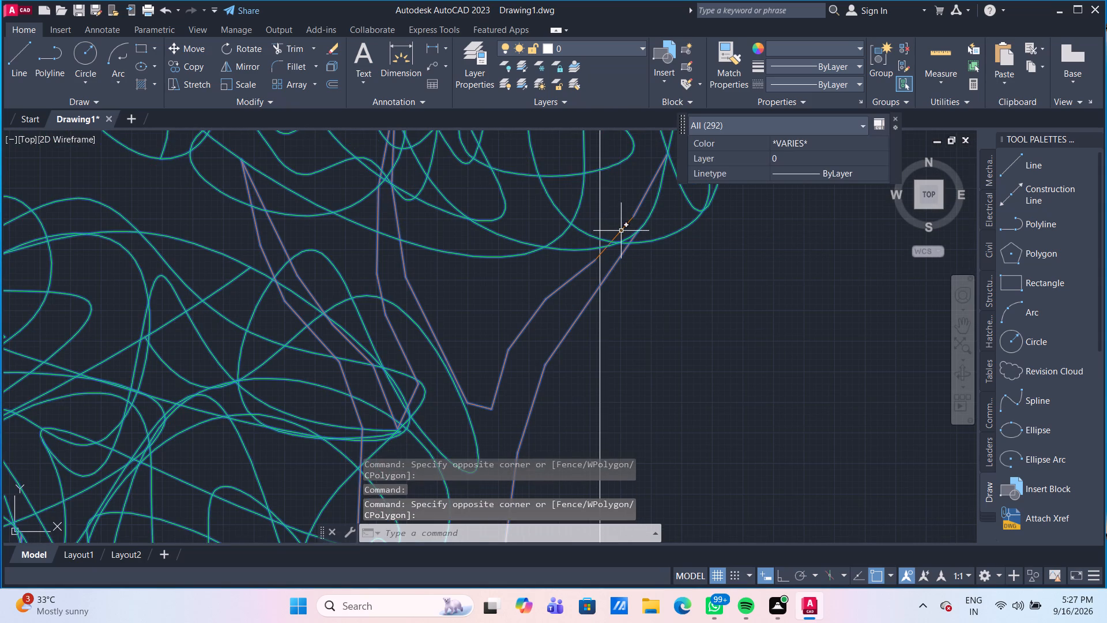
pyautogui.click(621, 231)
pyautogui.scroll(-3, 621, 231)
pyautogui.scroll(-3, 303, 301)
pyautogui.scroll(1, 333, 314)
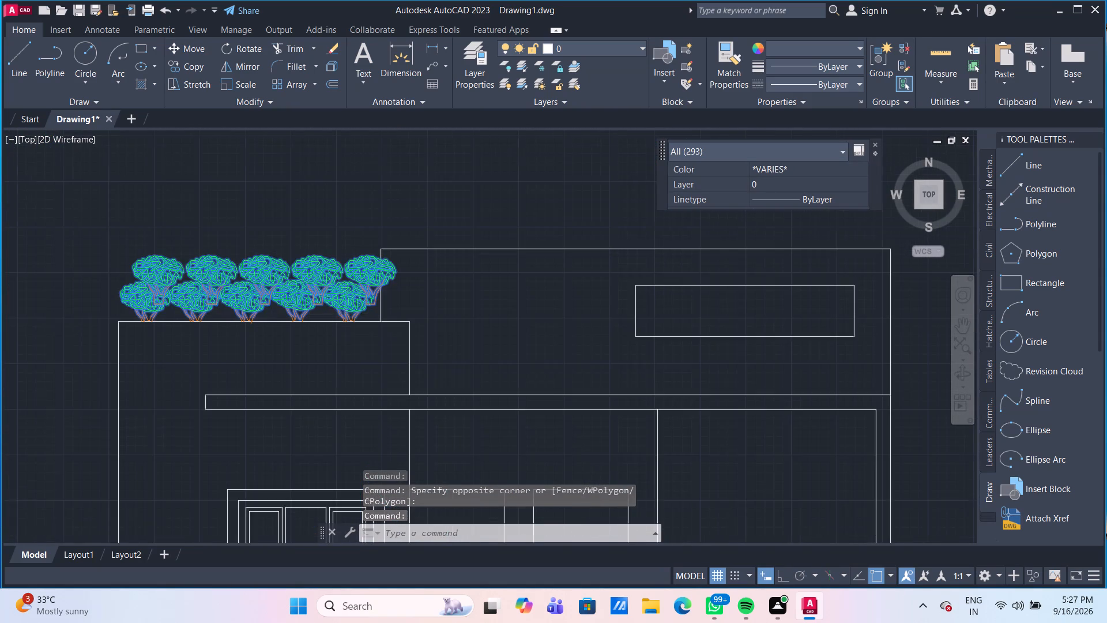
pyautogui.scroll(2, 333, 314)
pyautogui.click(424, 332)
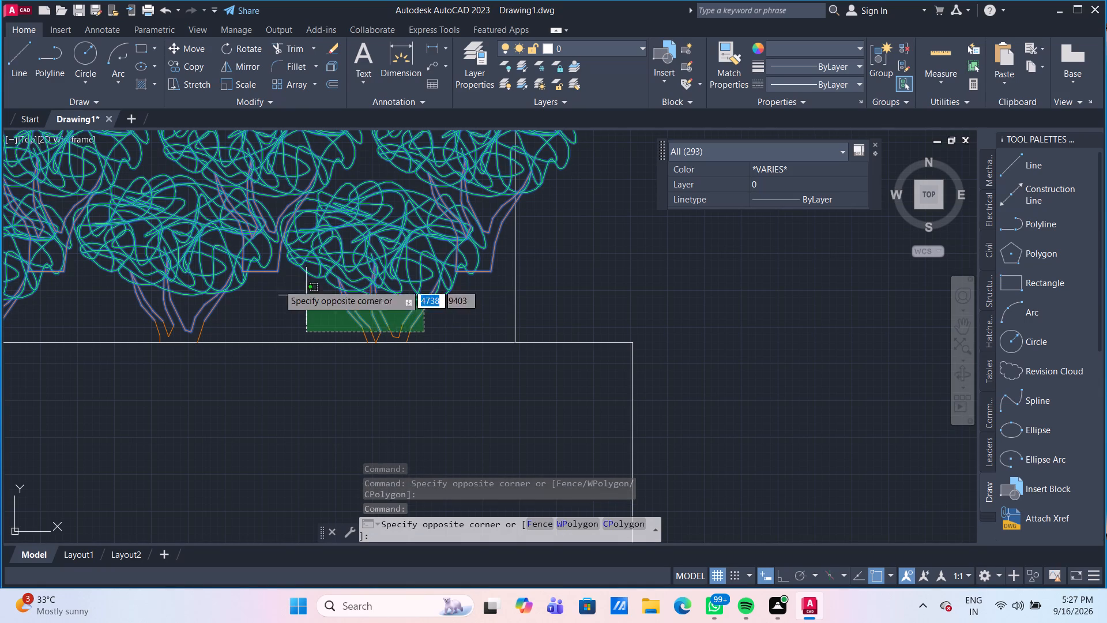
pyautogui.scroll(-1, 158, 256)
pyautogui.moveTo(153, 256); pyautogui.dragTo(303, 272, button='middle')
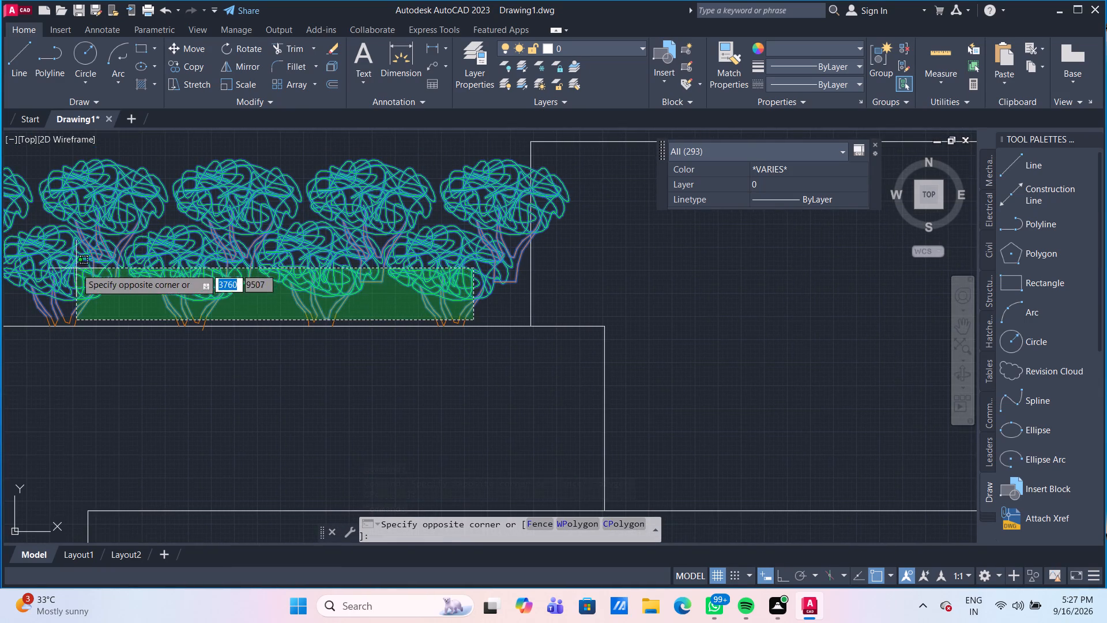
pyautogui.moveTo(76, 268); pyautogui.dragTo(153, 273, button='middle')
pyautogui.moveTo(64, 282); pyautogui.dragTo(194, 280, button='middle')
pyautogui.scroll(-1, 146, 280)
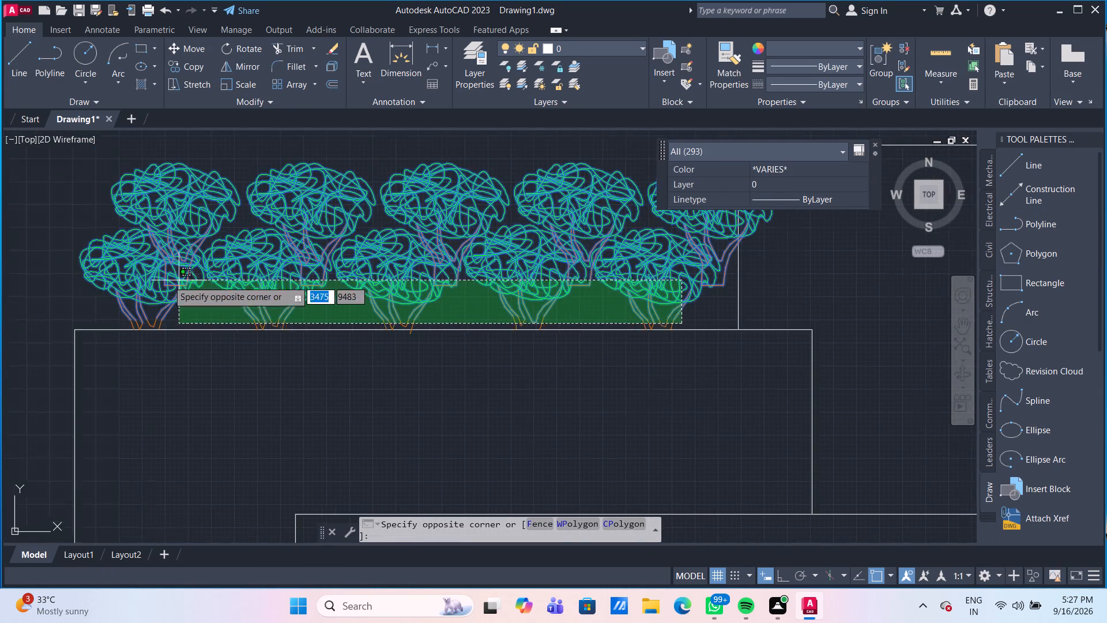
pyautogui.click(124, 277)
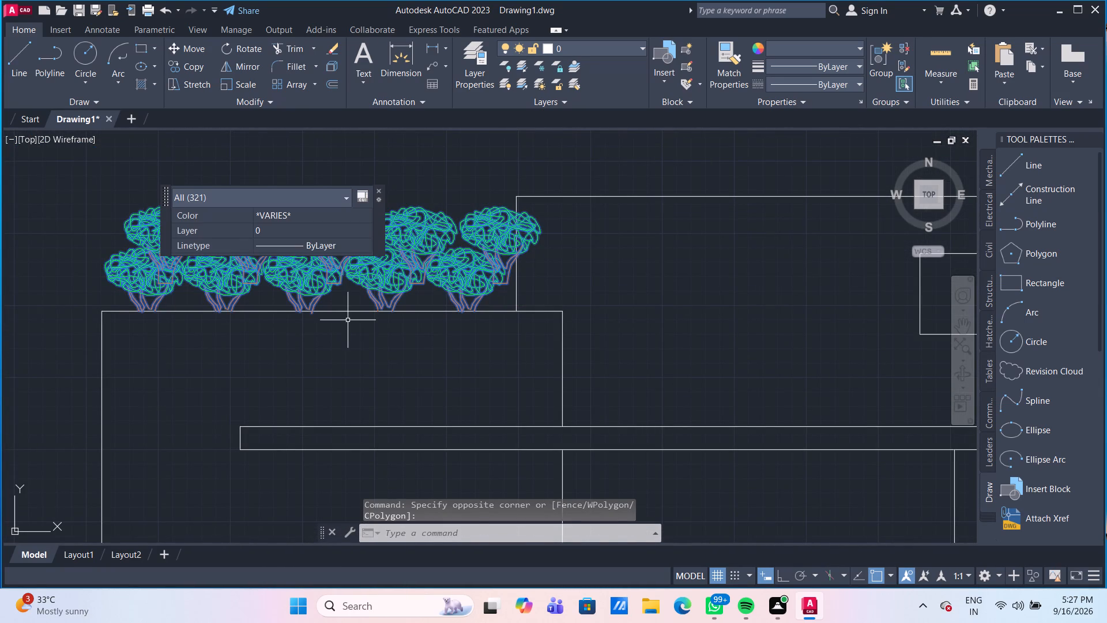
pyautogui.scroll(1, 349, 319)
pyautogui.scroll(2, 556, 311)
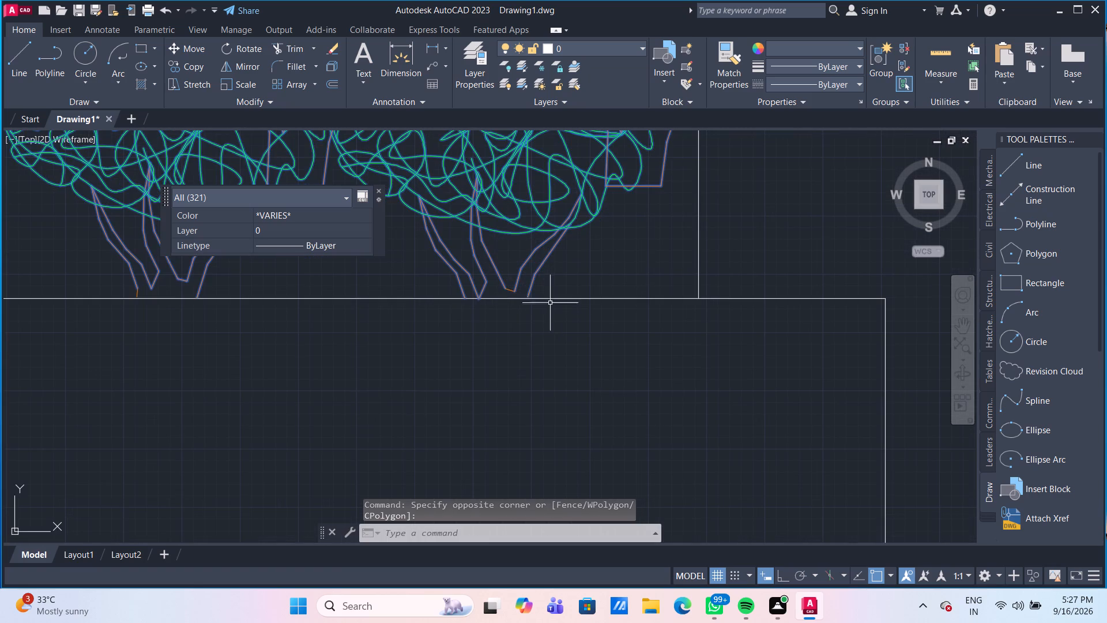
pyautogui.click(521, 292)
pyautogui.click(501, 286)
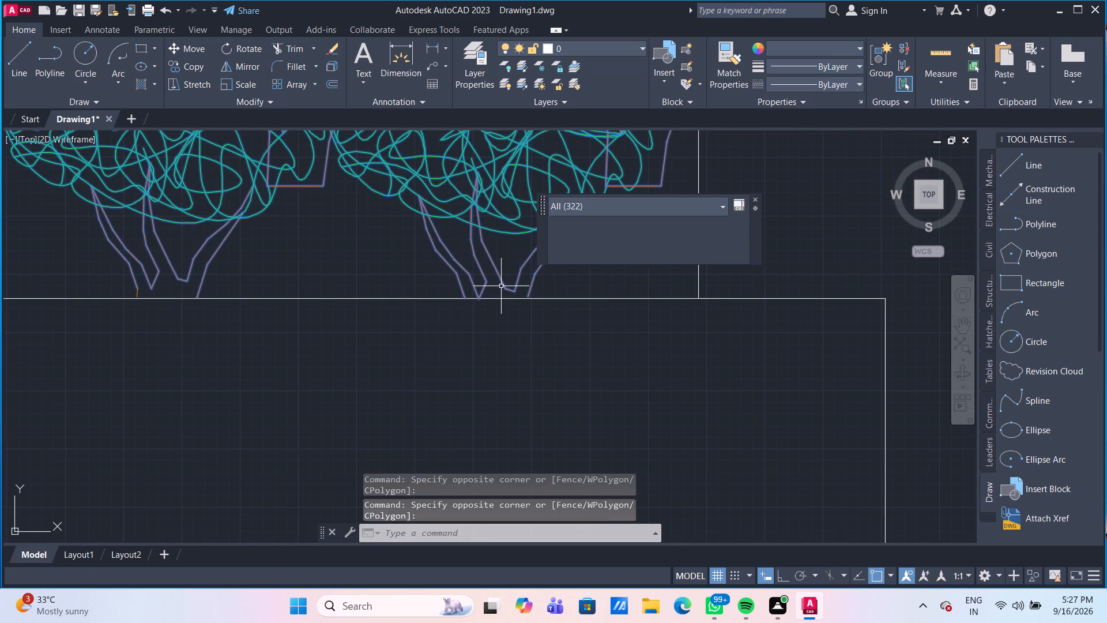
pyautogui.moveTo(146, 273); pyautogui.dragTo(259, 292, button='middle')
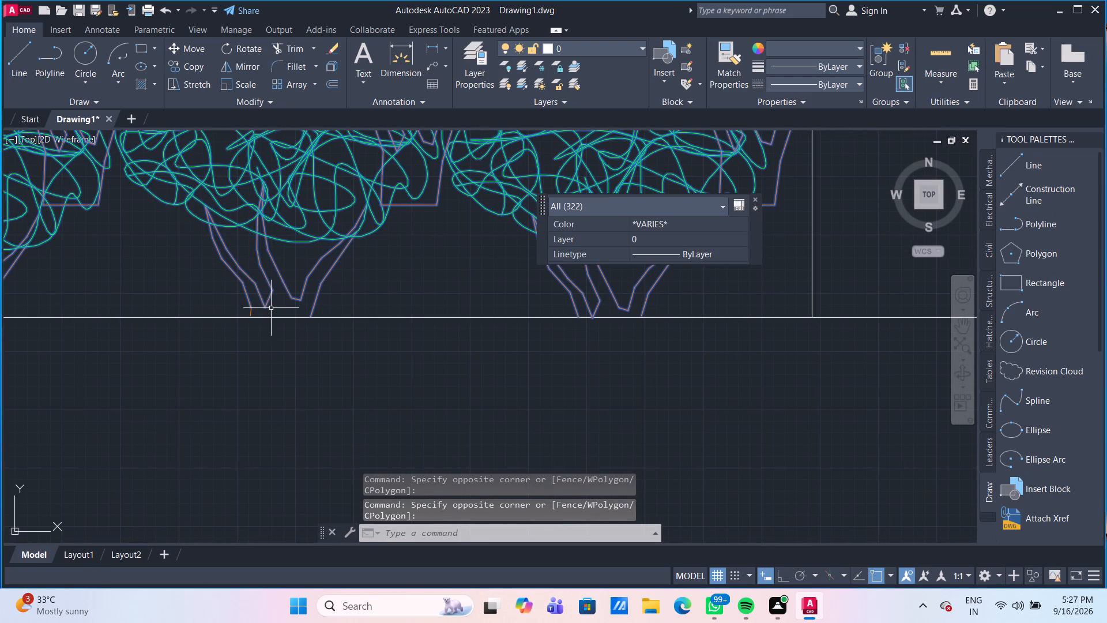
pyautogui.click(255, 314)
pyautogui.click(243, 306)
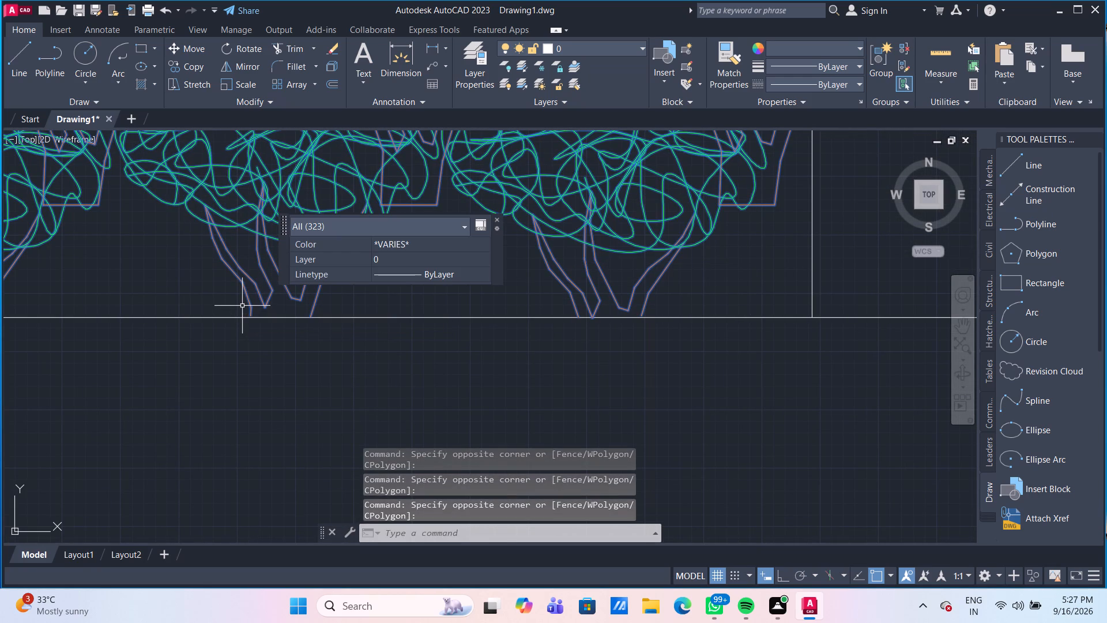
pyautogui.scroll(-2, 242, 306)
pyautogui.scroll(4, 120, 320)
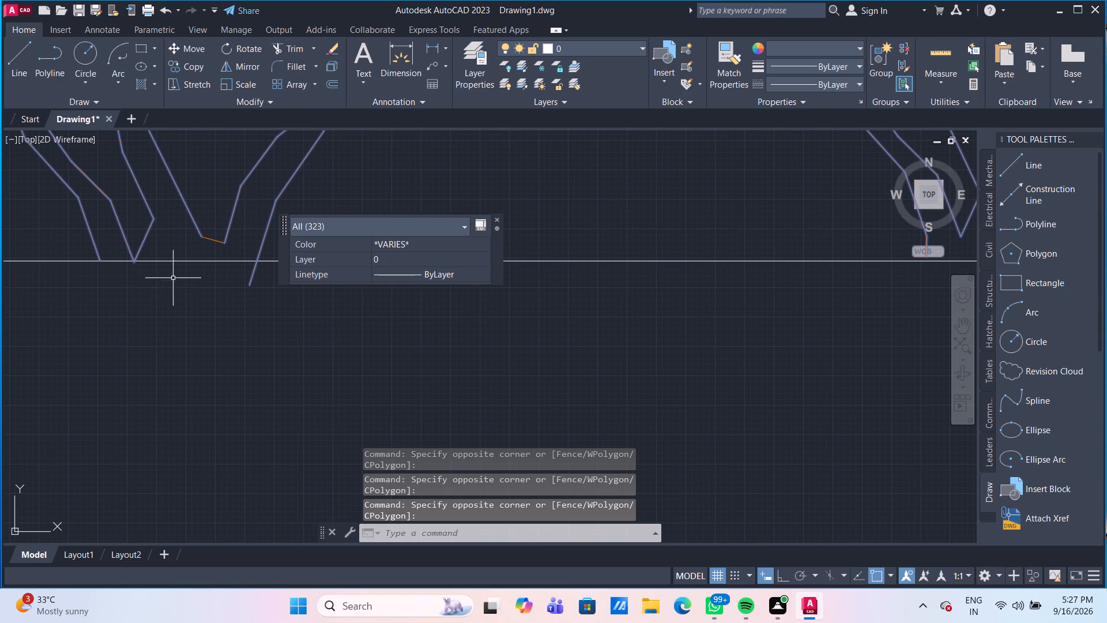
pyautogui.click(210, 240)
pyautogui.scroll(-4, 198, 274)
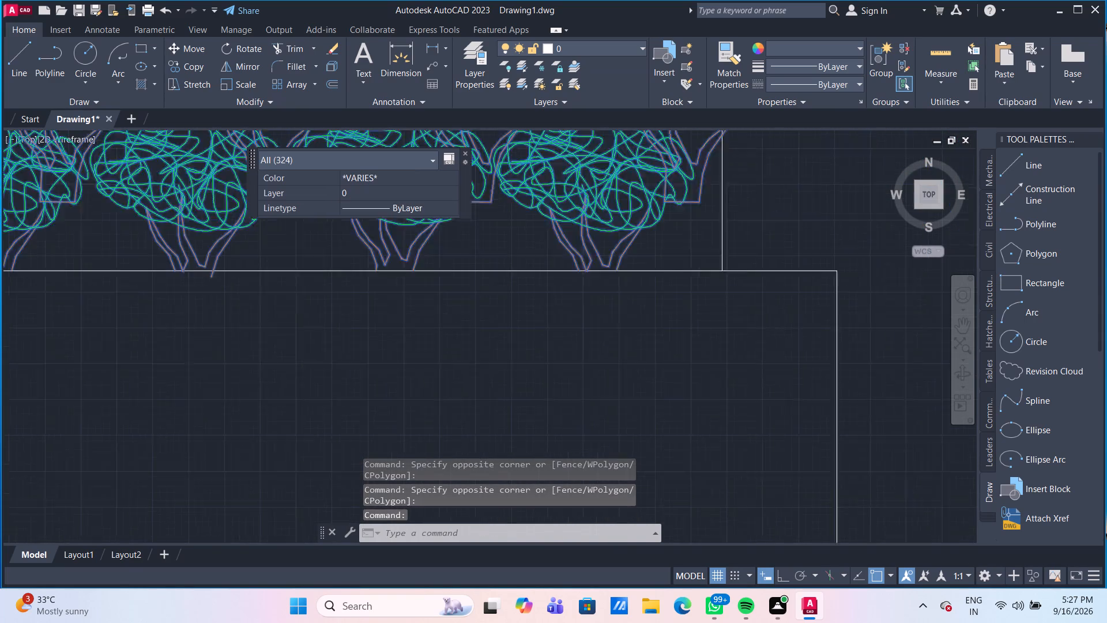
pyautogui.scroll(4, 58, 259)
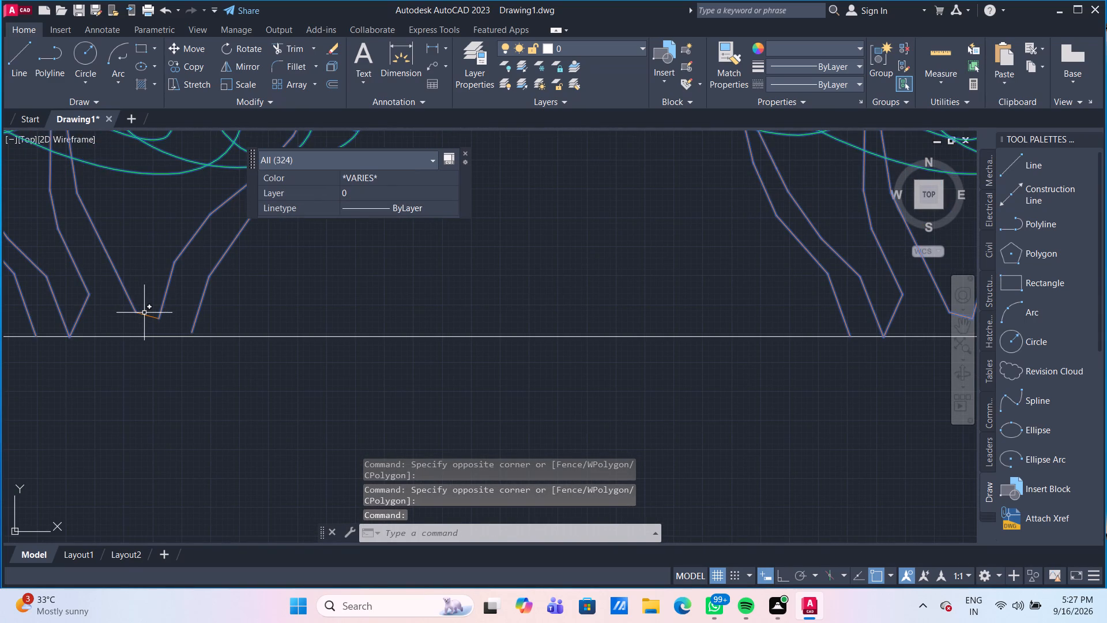
pyautogui.click(146, 316)
pyautogui.scroll(-3, 141, 316)
pyautogui.scroll(-3, 206, 340)
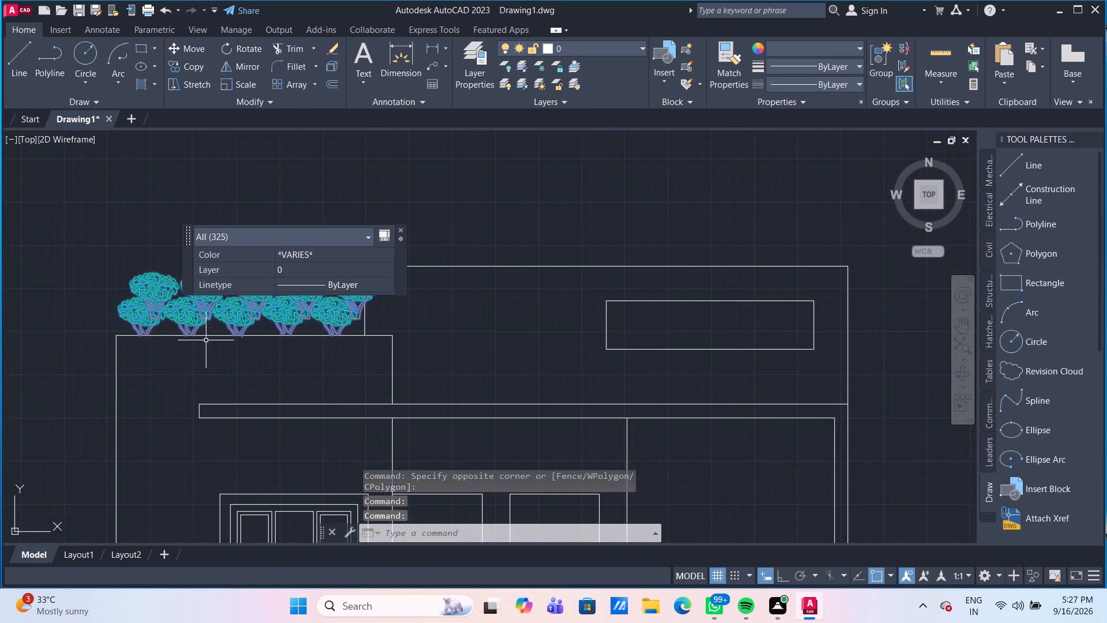
pyautogui.press('g')
pyautogui.press('Return')
# Delete the spare tree cluster and the single small tree below it, standing in the empty space beside the building.
pyautogui.scroll(-5, 323, 359)
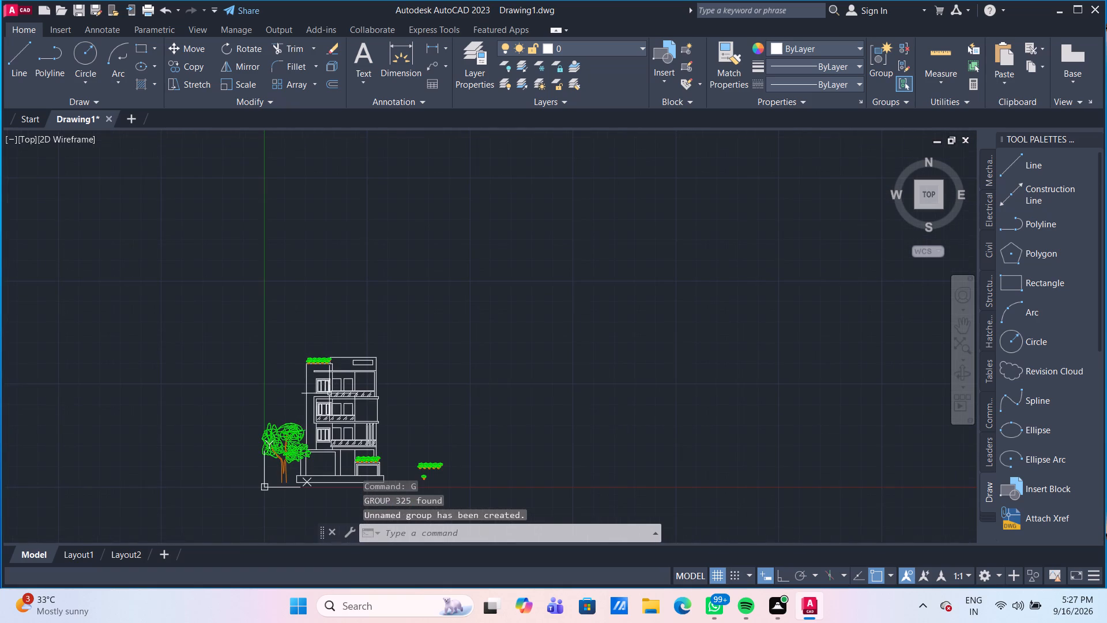
pyautogui.scroll(1, 295, 458)
pyautogui.moveTo(473, 474); pyautogui.dragTo(464, 384, button='middle')
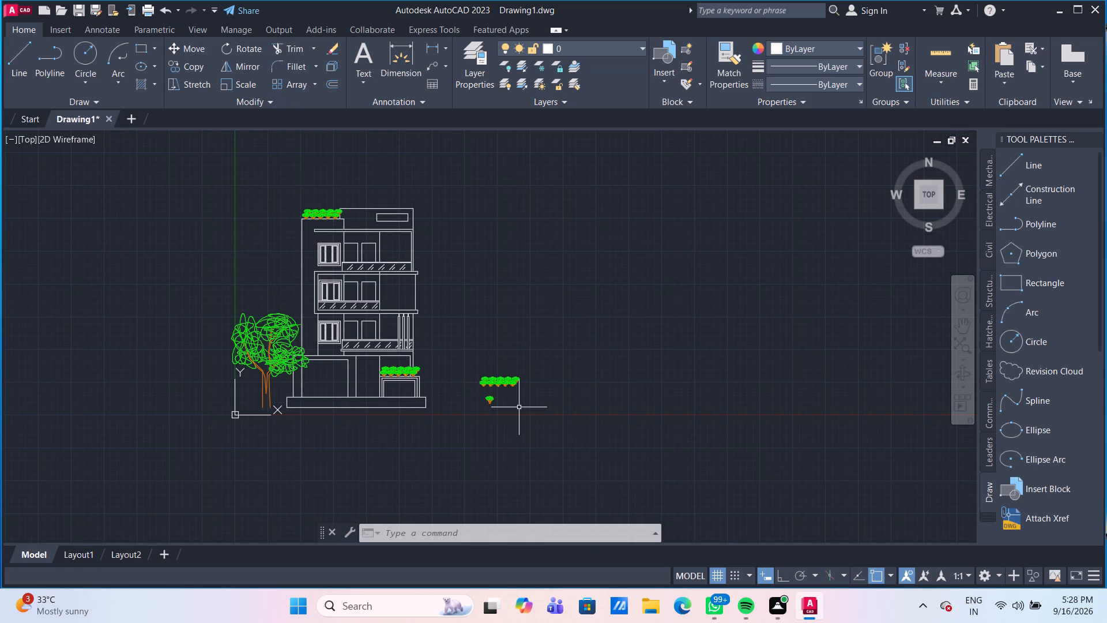
pyautogui.scroll(2, 519, 407)
pyautogui.click(548, 407)
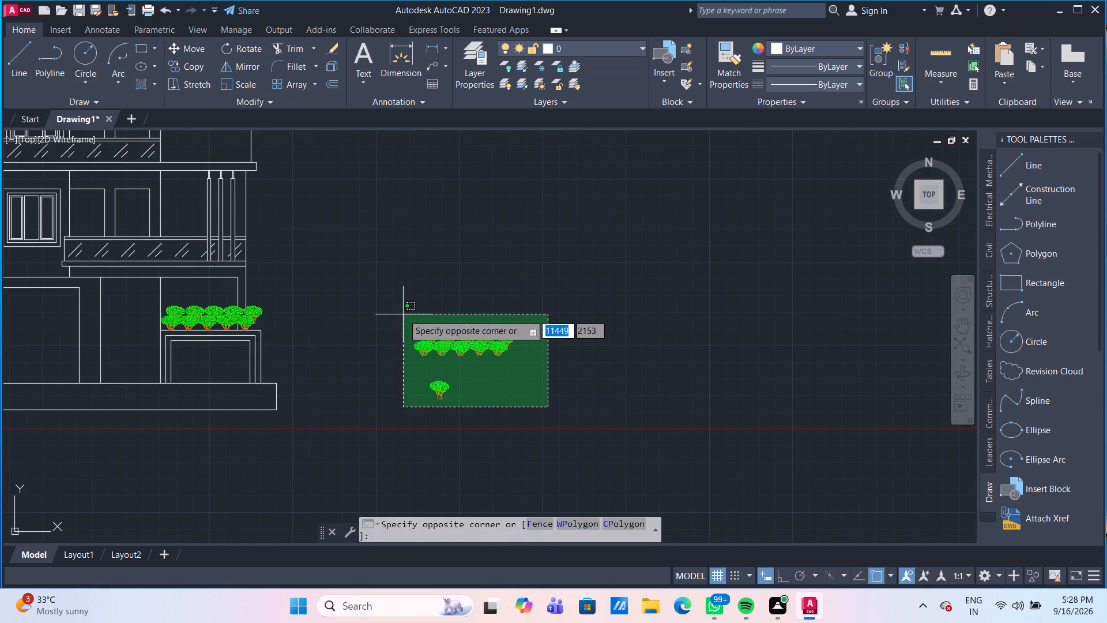
pyautogui.click(403, 314)
pyautogui.press('Delete')
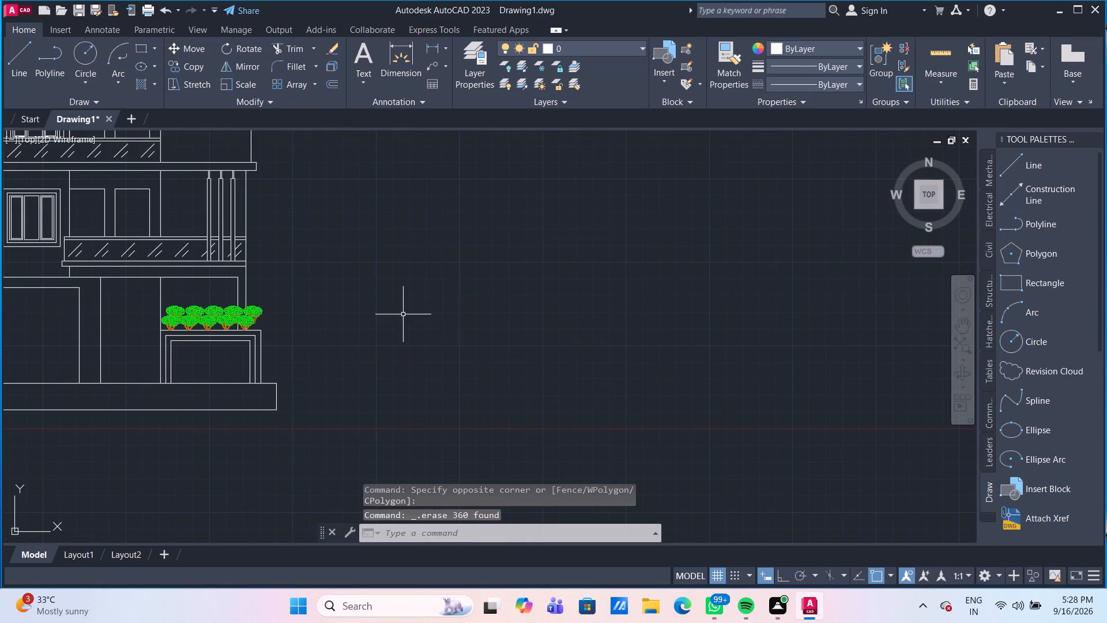
# Examine the building elevation, including the large tree beside it and the planting on the roof and ground floor.
pyautogui.scroll(-4, 403, 314)
pyautogui.scroll(3, 340, 298)
pyautogui.scroll(1, 261, 320)
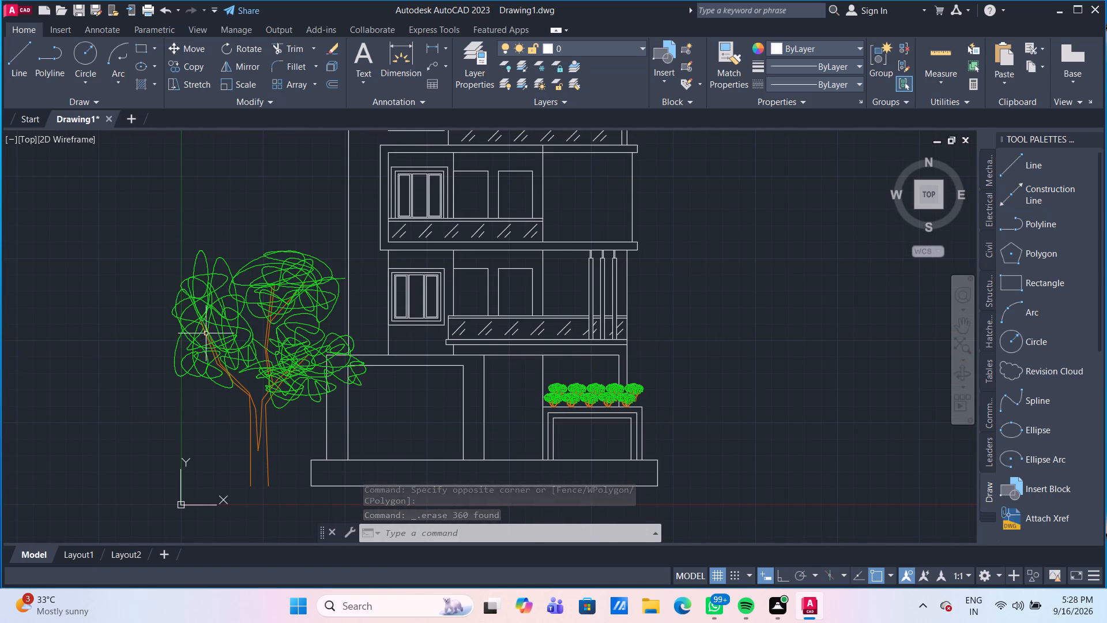
pyautogui.scroll(2, 210, 321)
pyautogui.scroll(-3, 219, 325)
pyautogui.scroll(-2, 261, 346)
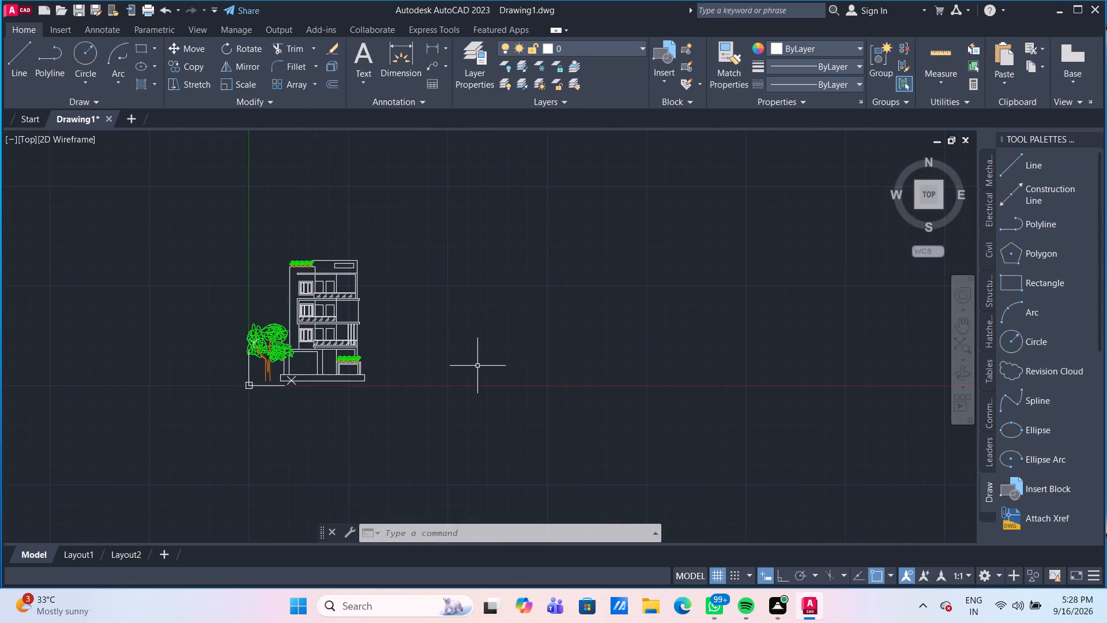
pyautogui.scroll(2, 344, 348)
pyautogui.moveTo(456, 307); pyautogui.dragTo(511, 343, button='middle')
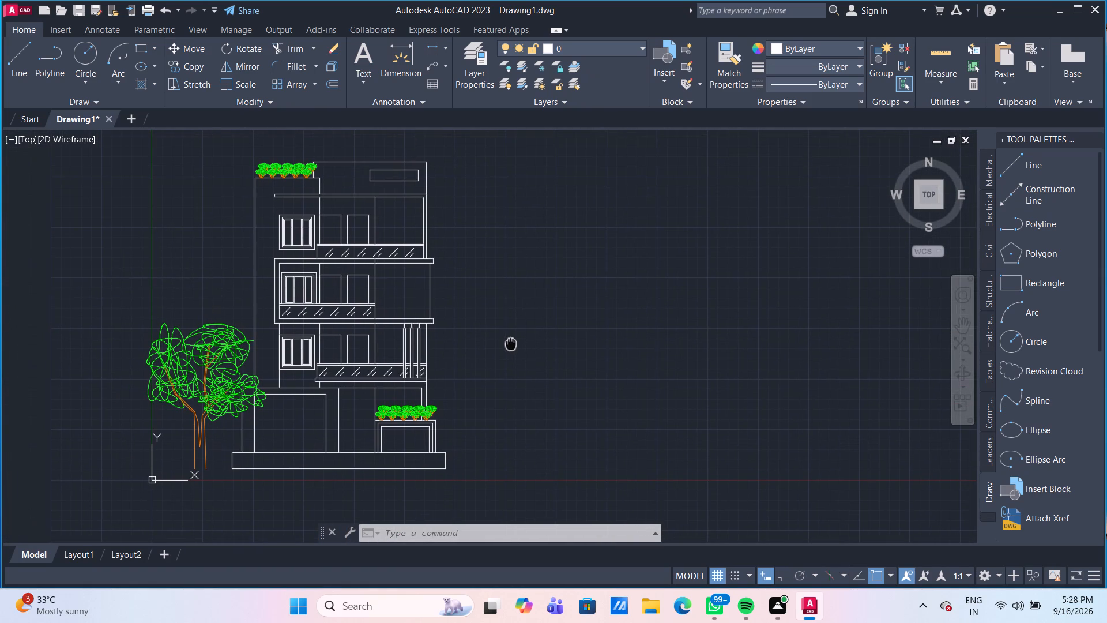
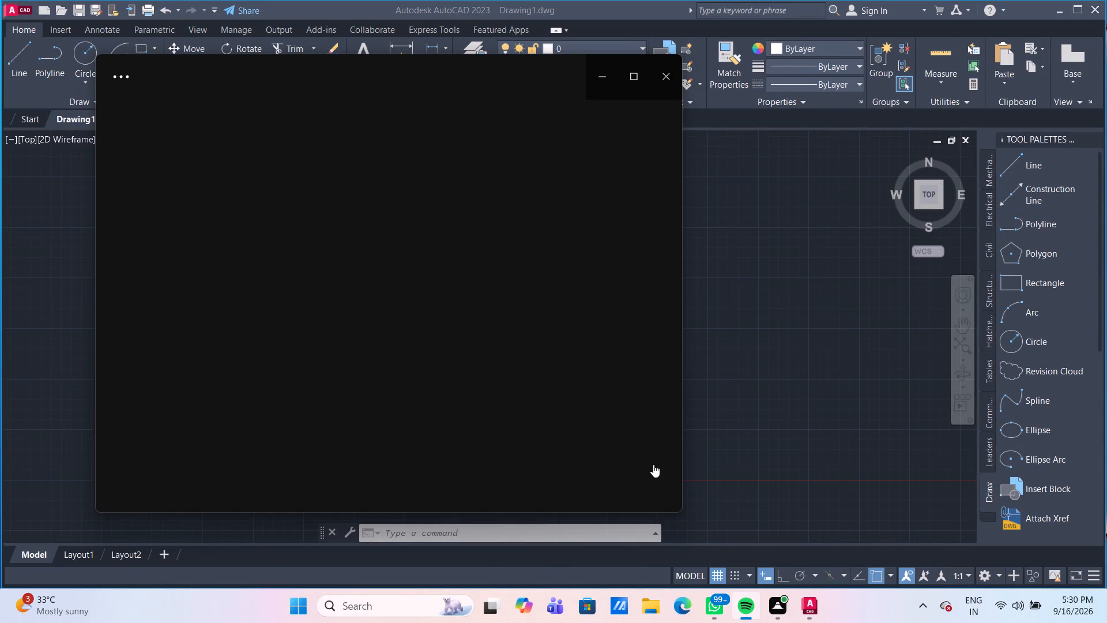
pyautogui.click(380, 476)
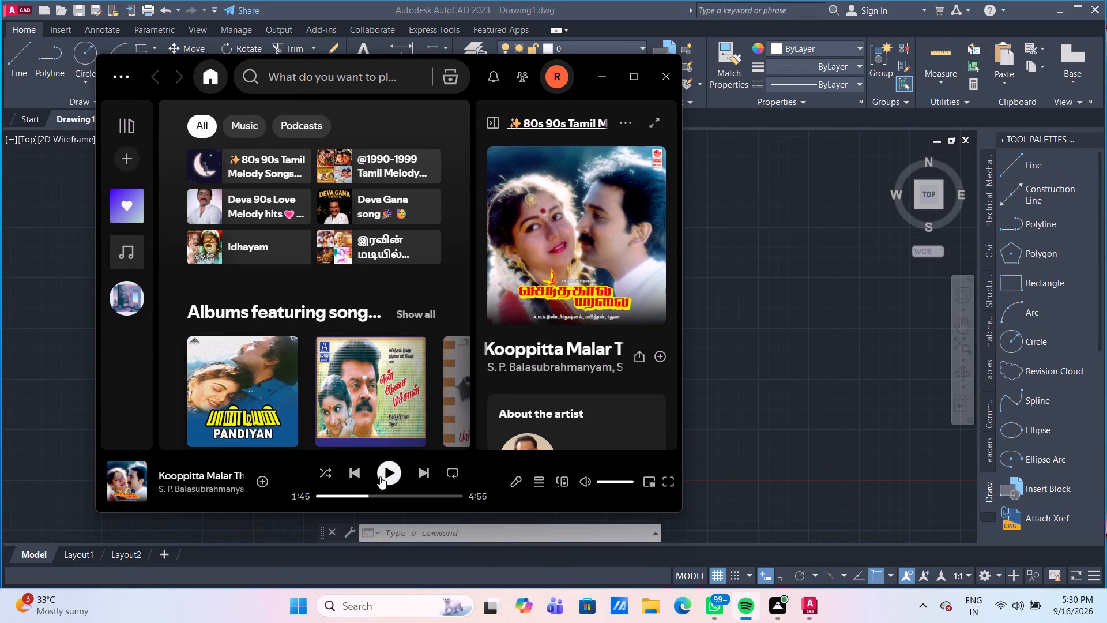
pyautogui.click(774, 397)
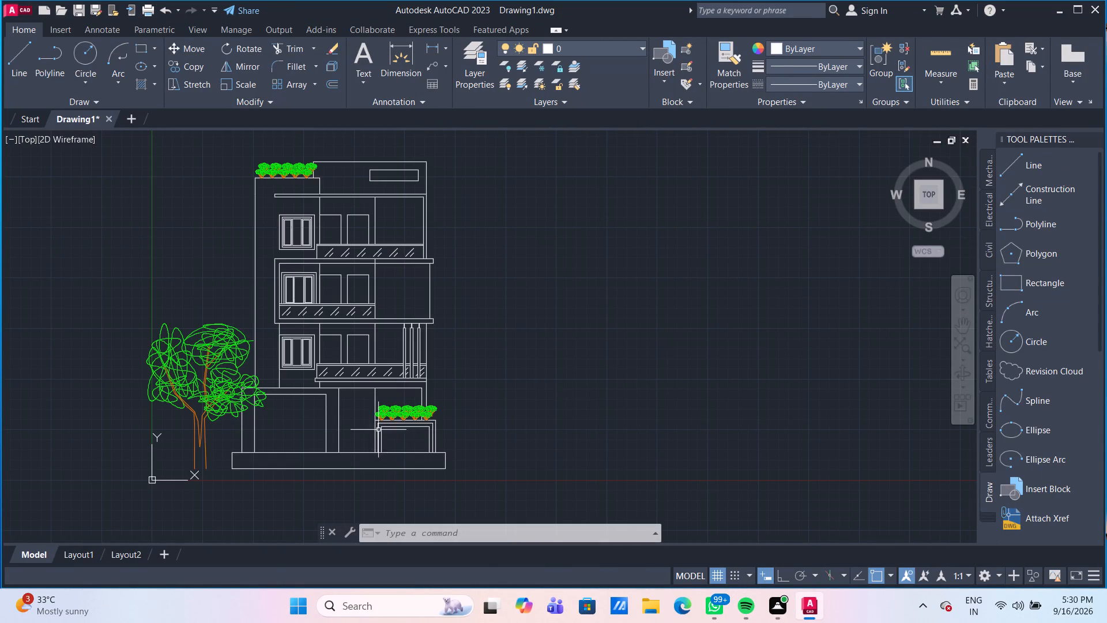
# Draw a 2000-long horizontal ground line from the plinth's bottom corner outward beneath the large tree.
pyautogui.scroll(2, 240, 456)
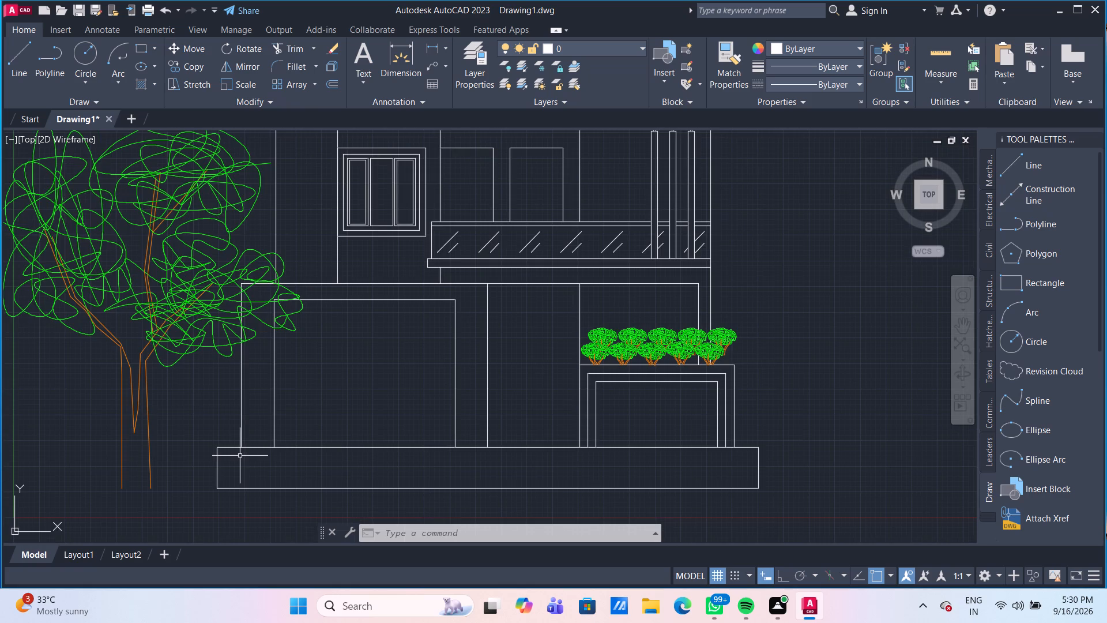
pyautogui.scroll(-2, 240, 456)
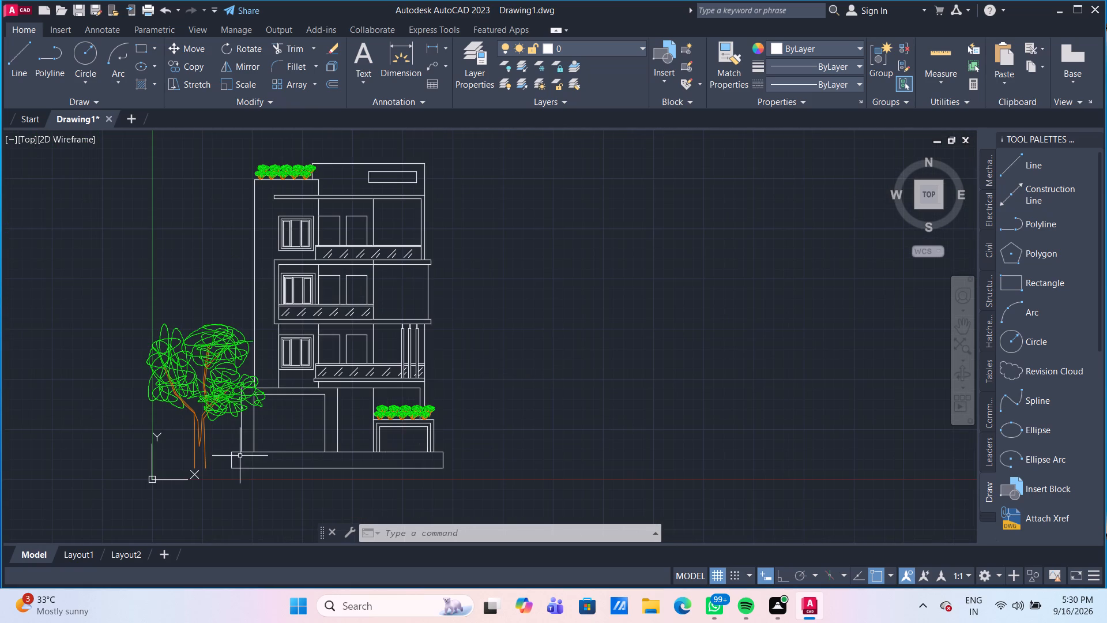
pyautogui.scroll(1, 231, 469)
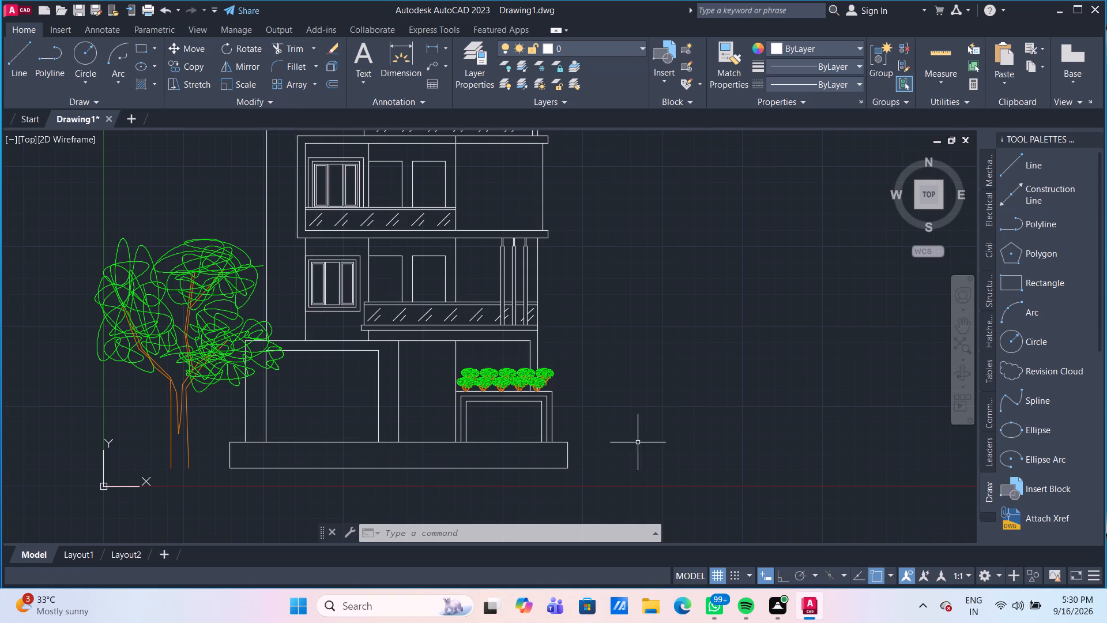
pyautogui.click(21, 47)
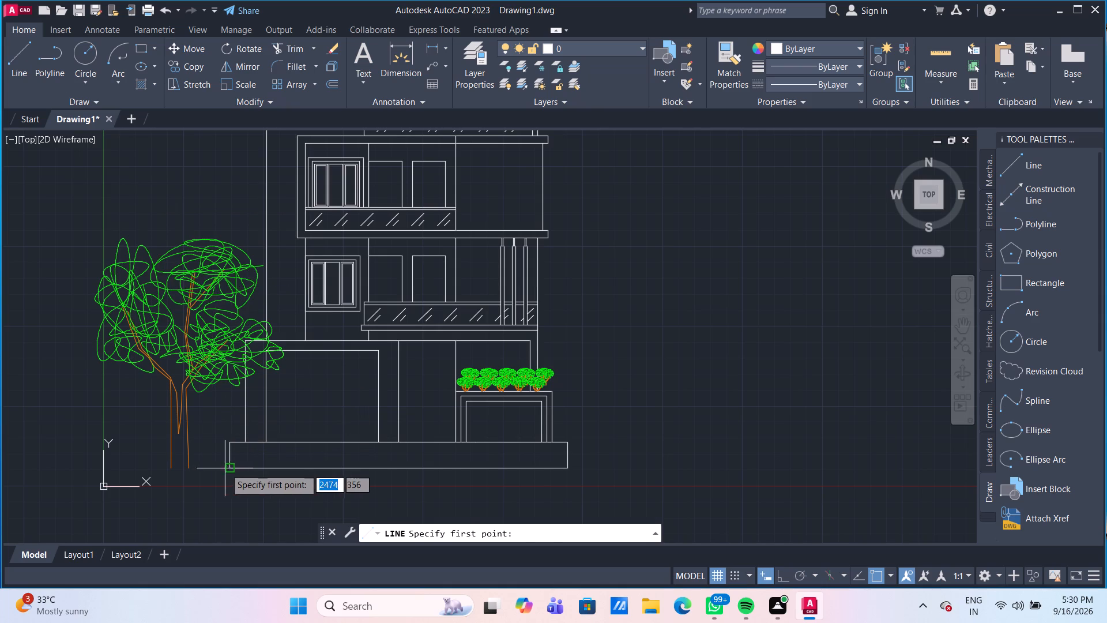
pyautogui.moveTo(231, 468); pyautogui.dragTo(221, 464)
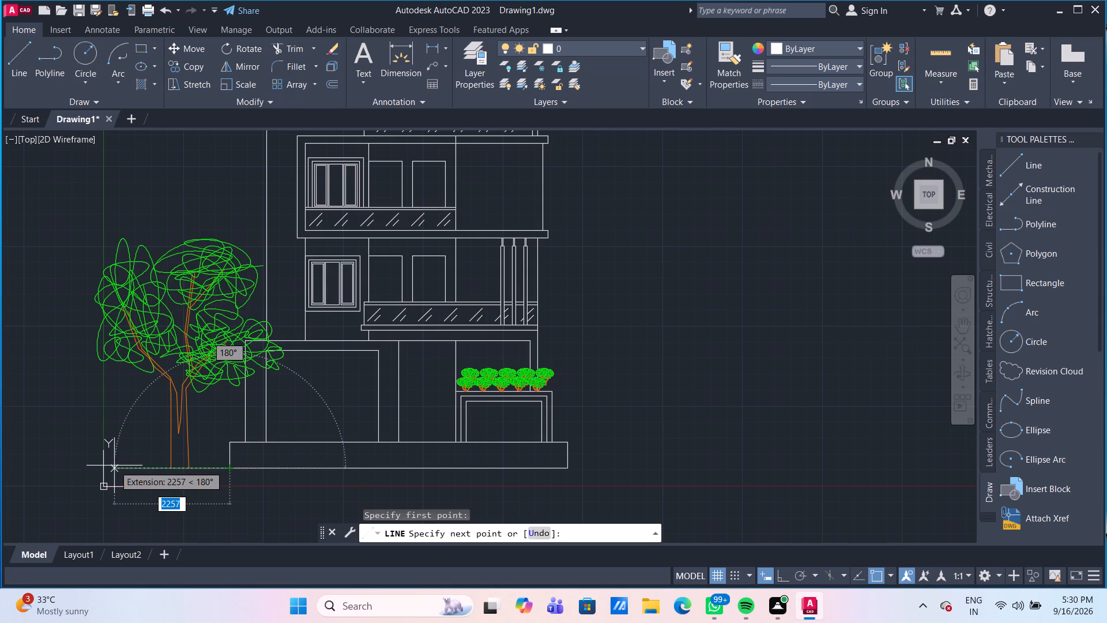
pyautogui.write('200')
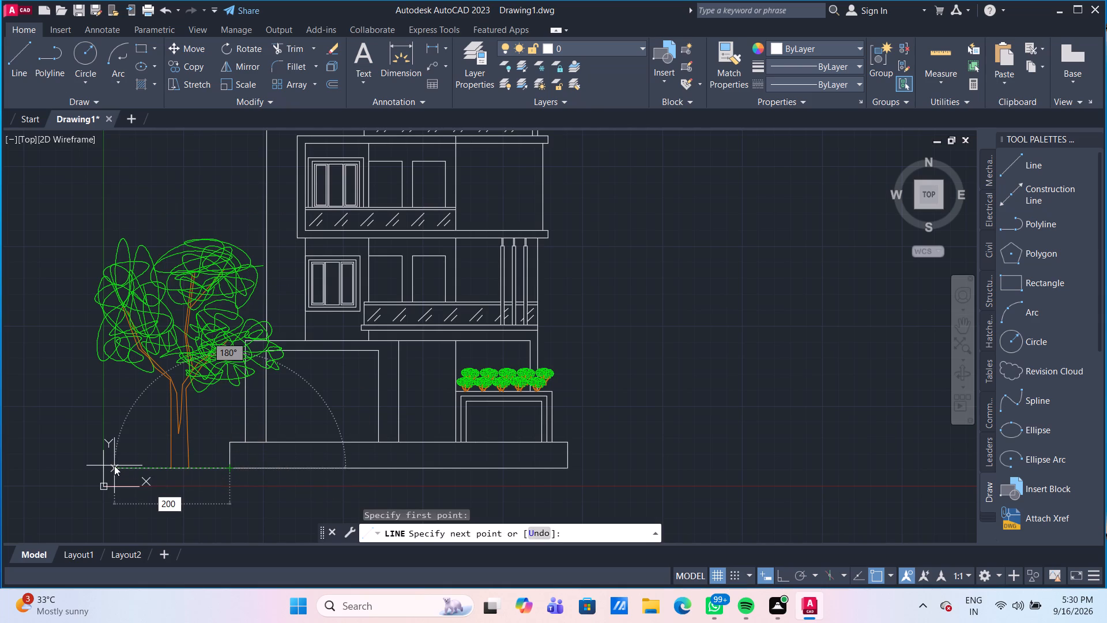
pyautogui.press('0')
pyautogui.press('Return')
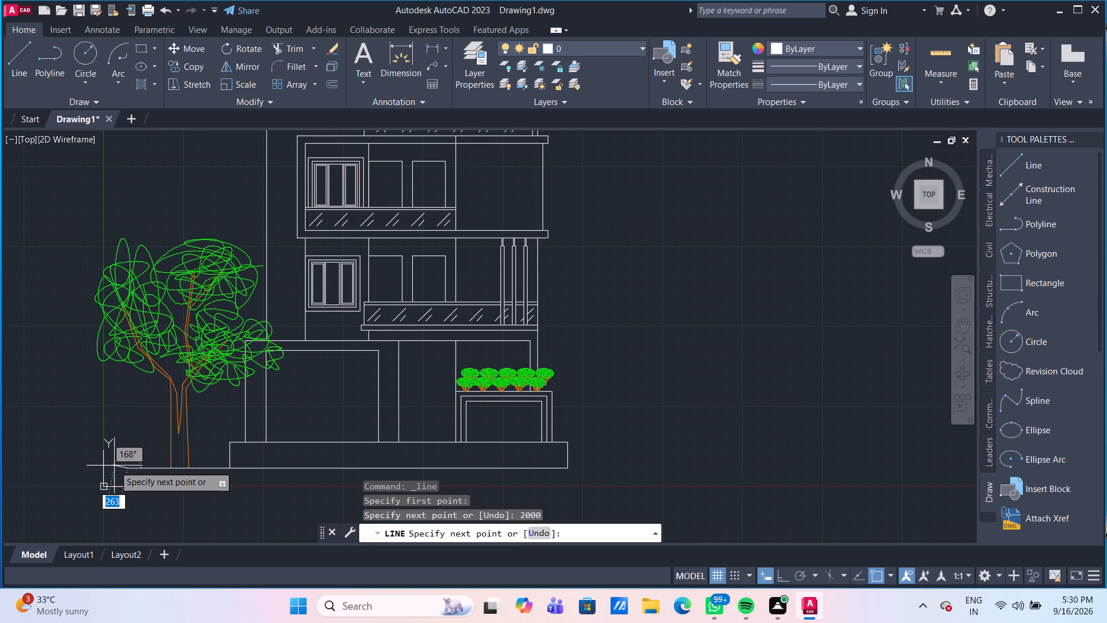
pyautogui.press('Return')
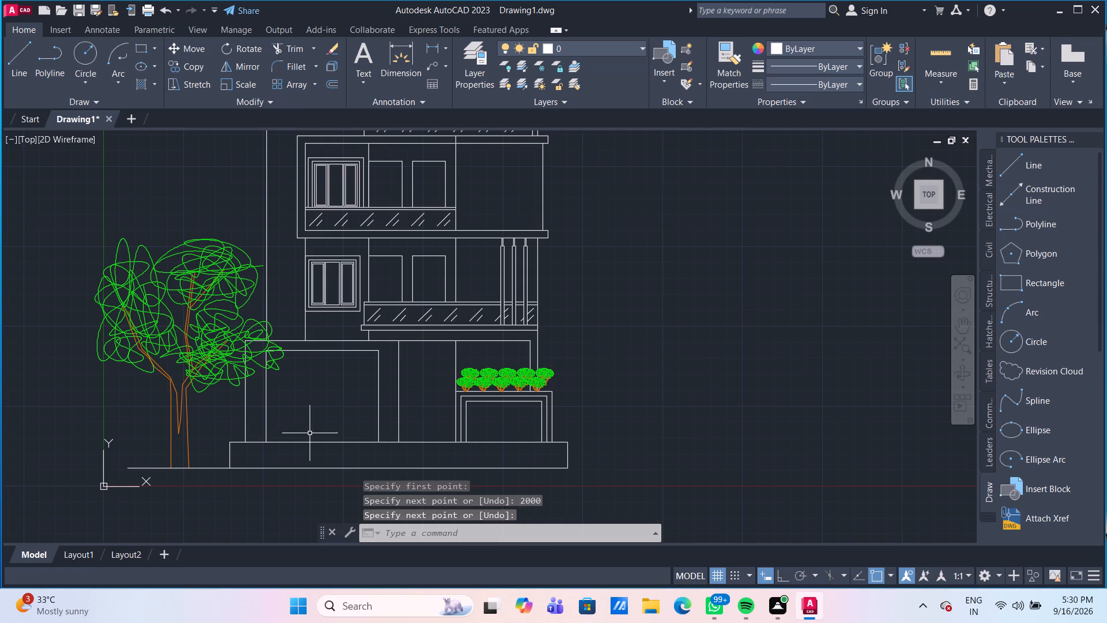
# Hatch the long plinth at the base of the building with the PLAST pattern at scale 10.
pyautogui.moveTo(423, 395); pyautogui.dragTo(477, 372, button='middle')
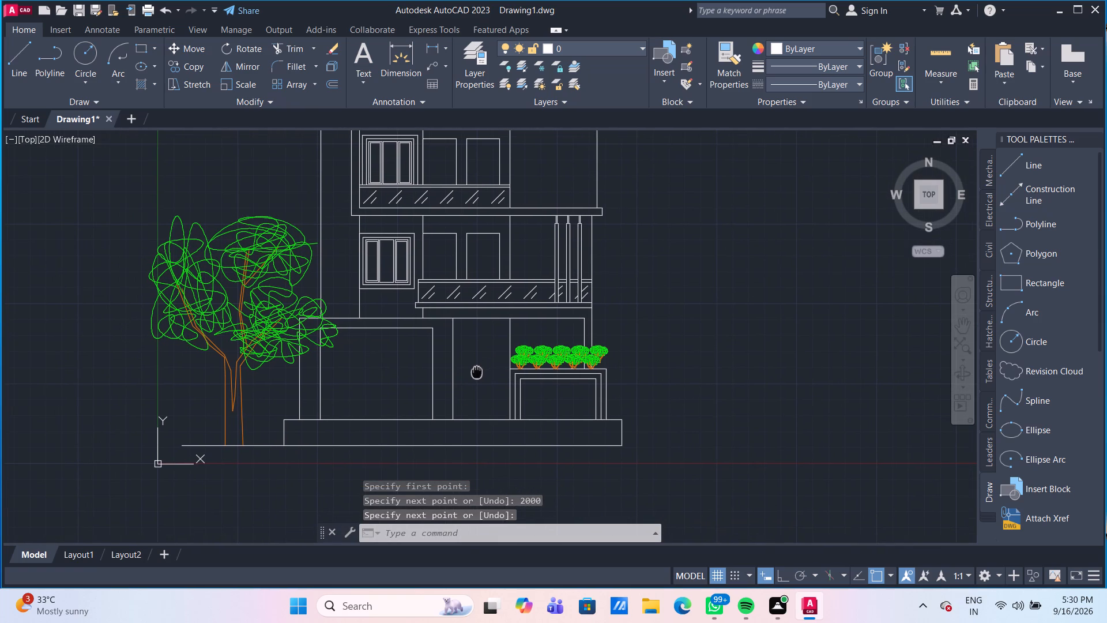
pyautogui.scroll(1, 422, 357)
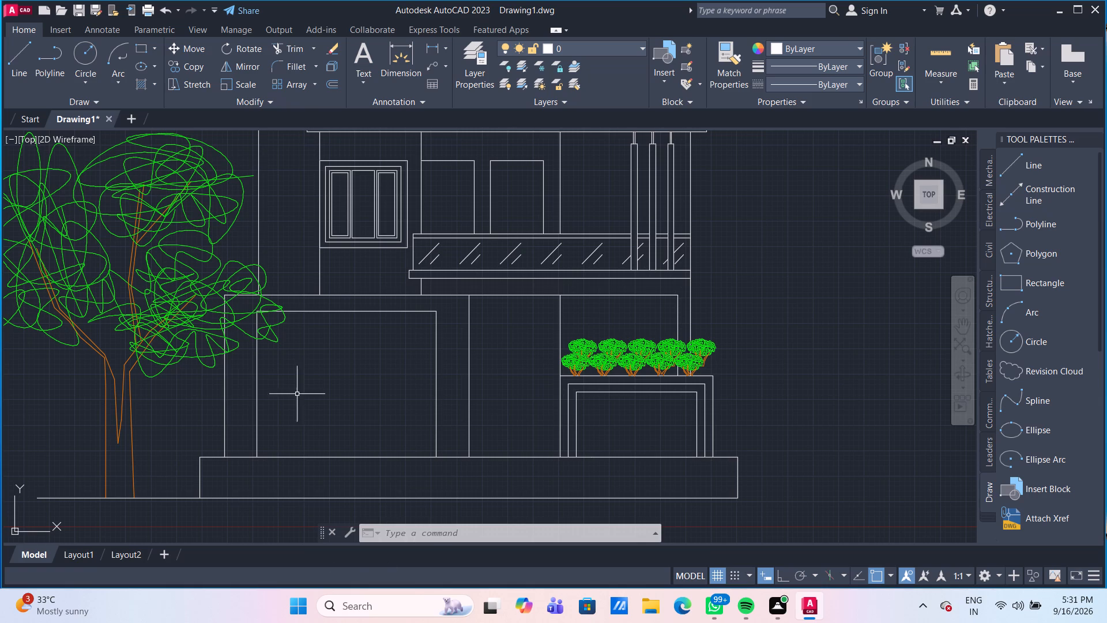
pyautogui.click(143, 84)
pyautogui.scroll(-1, 143, 84)
pyautogui.scroll(-1, 199, 175)
pyautogui.moveTo(229, 194); pyautogui.dragTo(223, 177, button='middle')
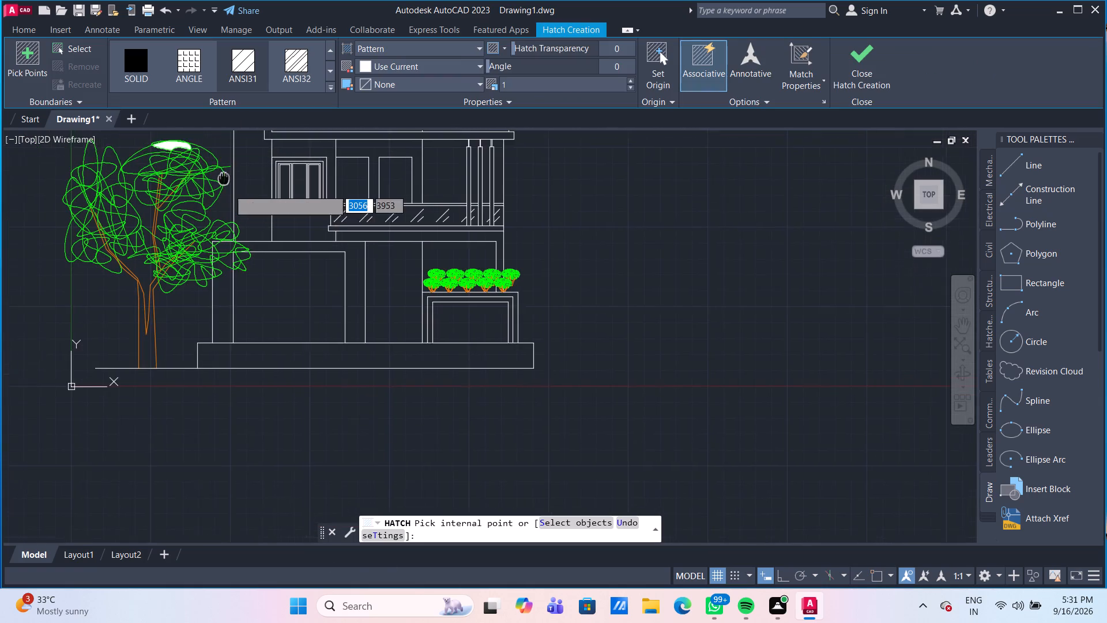
pyautogui.moveTo(223, 177); pyautogui.dragTo(228, 151, button='middle')
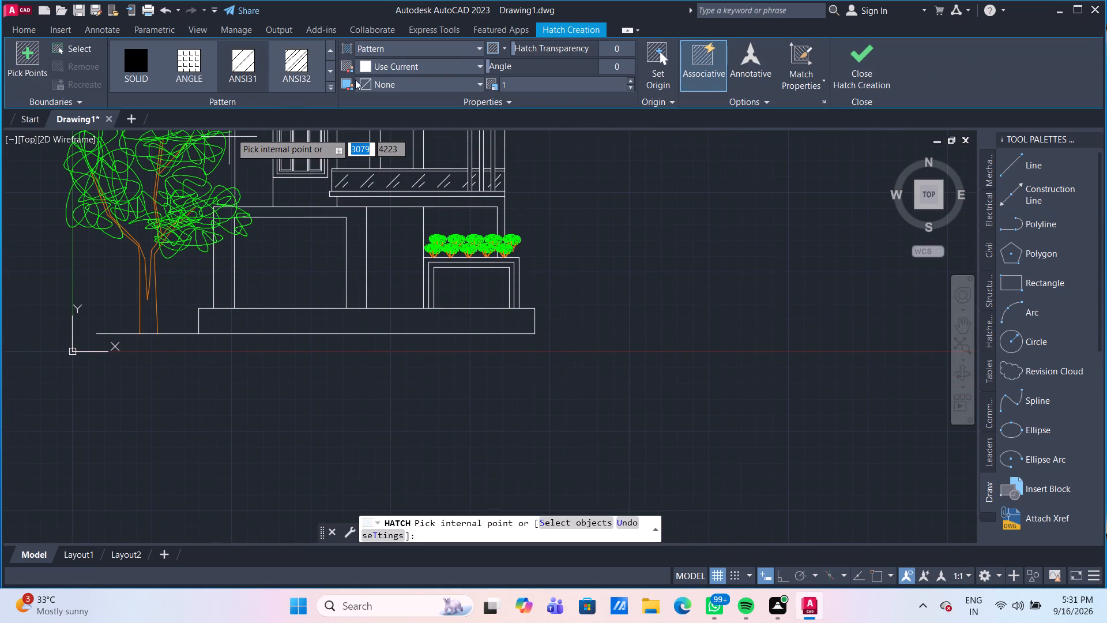
pyautogui.click(332, 70)
pyautogui.click(332, 70)
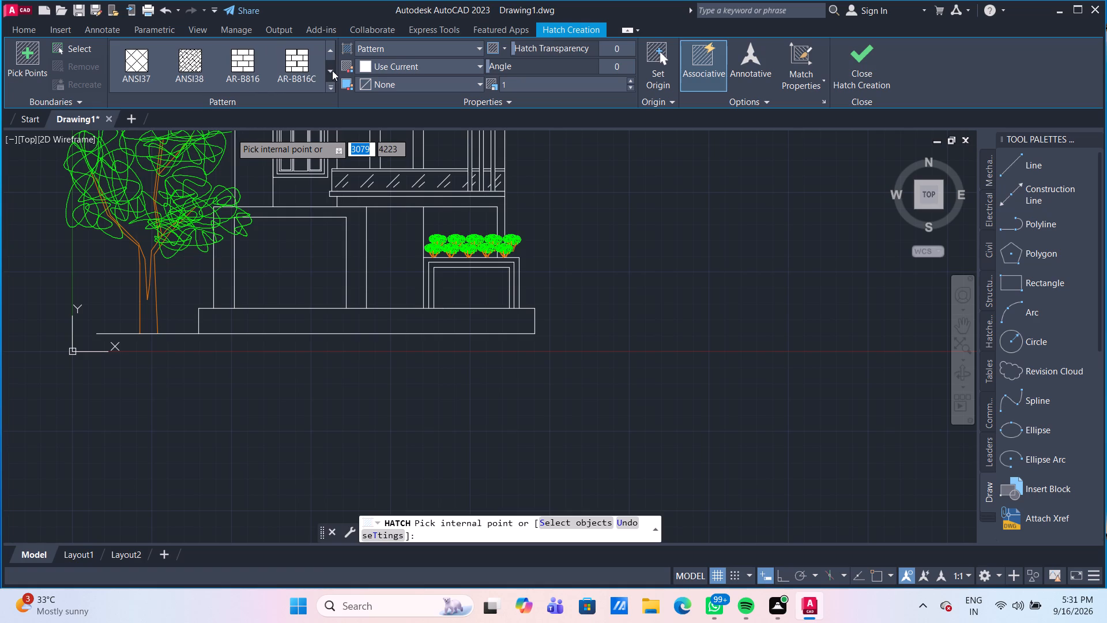
pyautogui.click(332, 70)
pyautogui.click(332, 70)
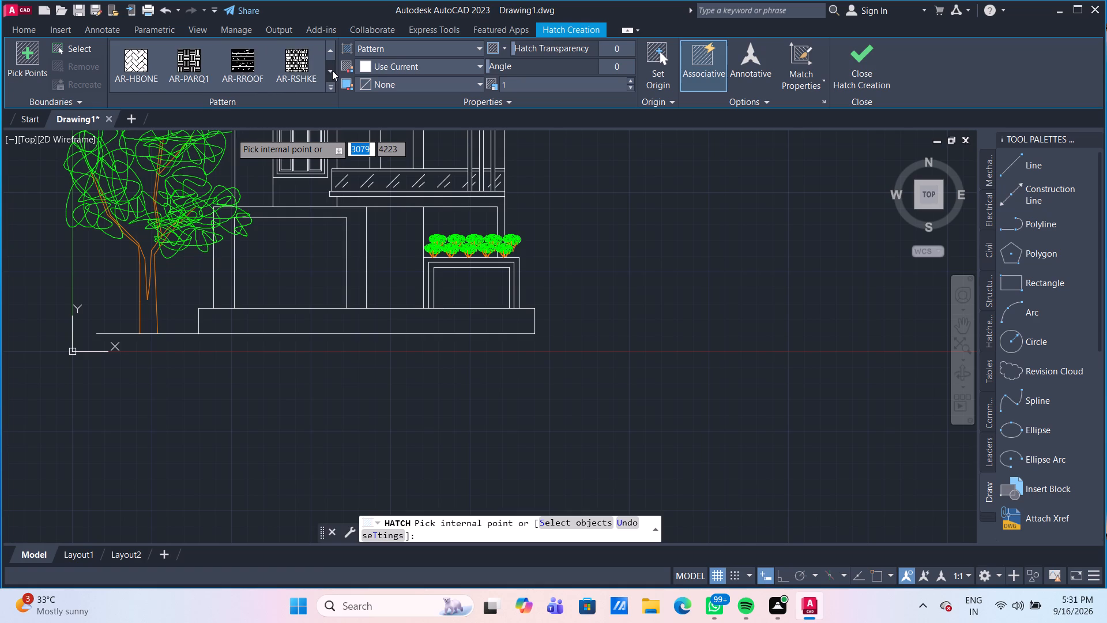
pyautogui.click(332, 70)
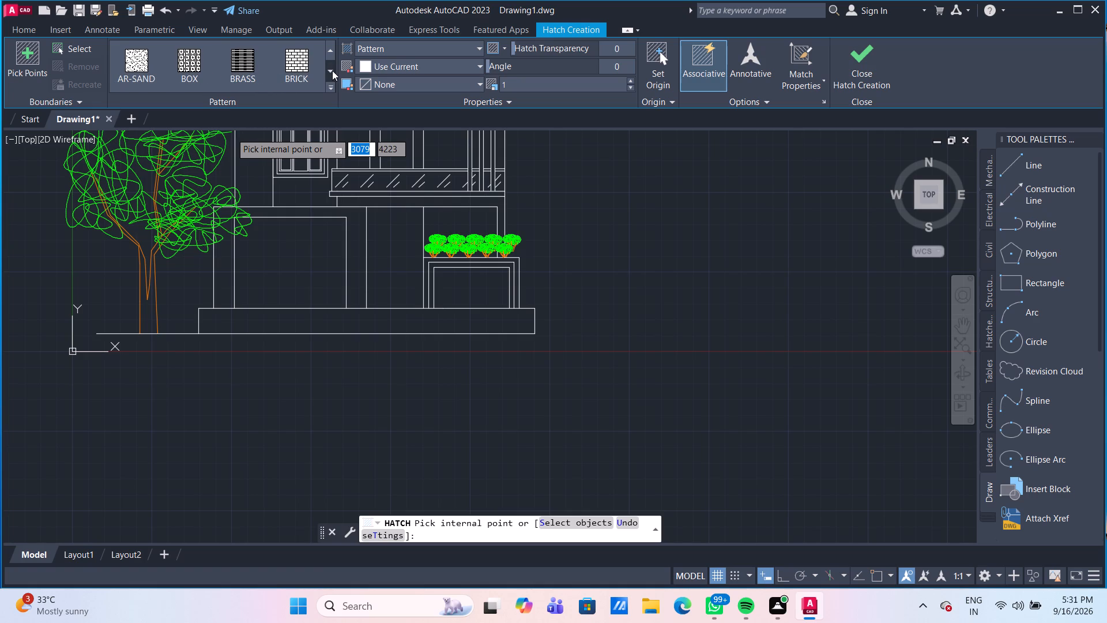
pyautogui.click(332, 70)
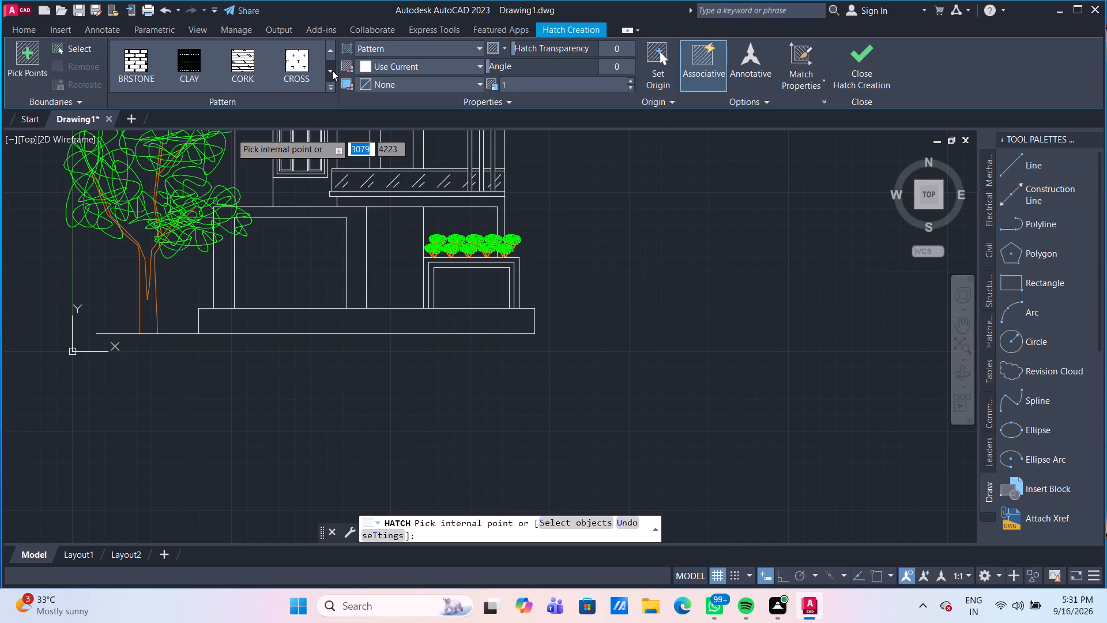
pyautogui.click(332, 70)
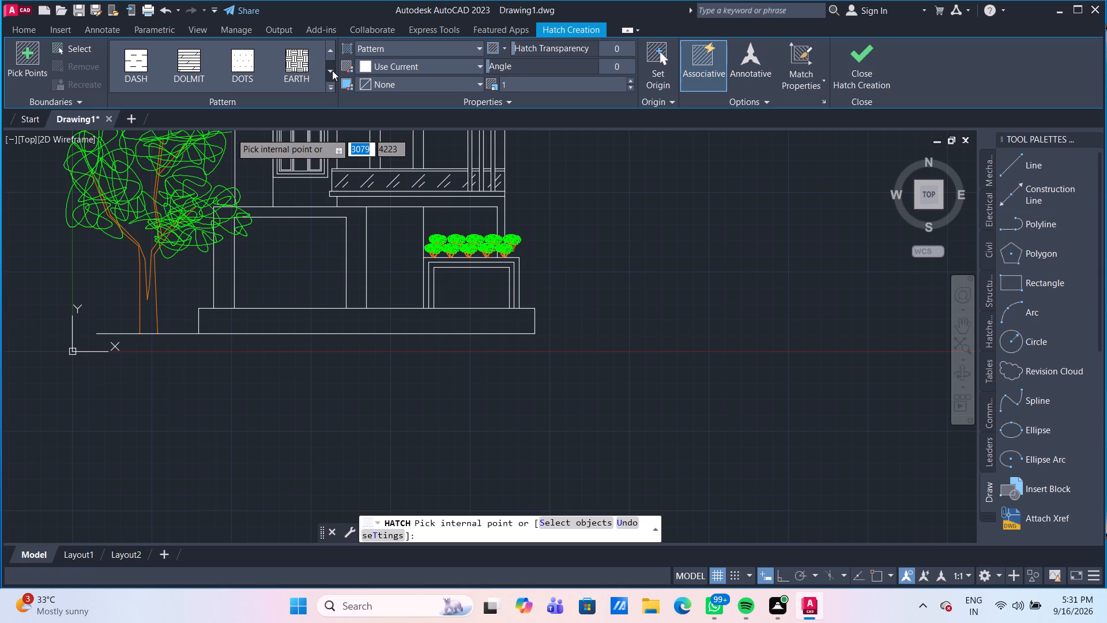
pyautogui.click(332, 70)
pyautogui.click(332, 70)
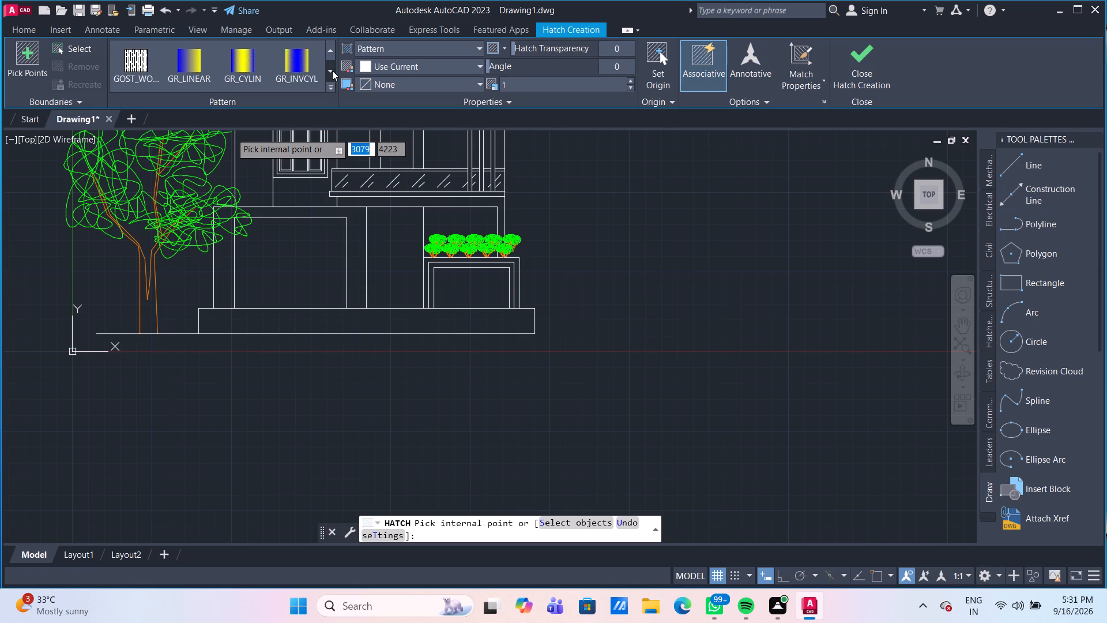
pyautogui.click(332, 70)
pyautogui.click(332, 70)
pyautogui.click(332, 70)
pyautogui.click(332, 70)
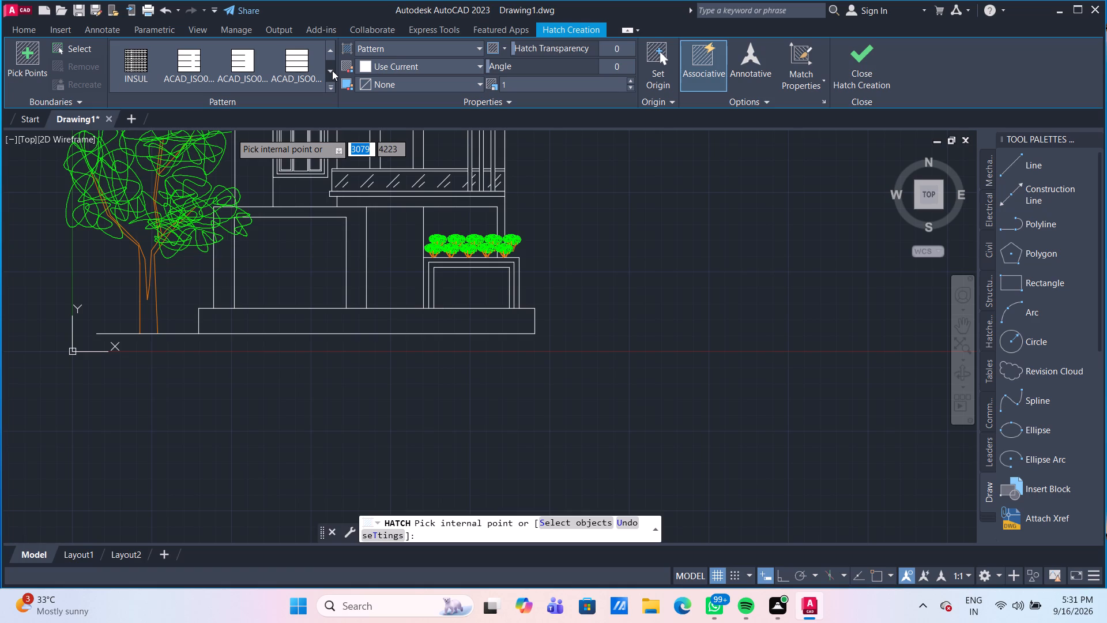
pyautogui.click(332, 70)
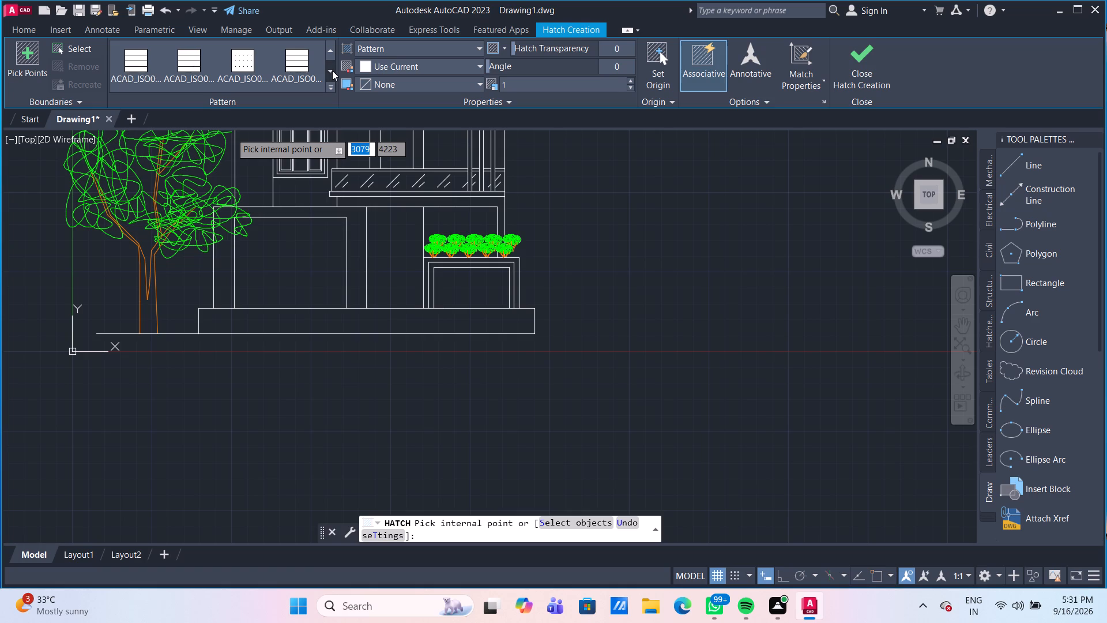
pyautogui.click(332, 70)
pyautogui.click(332, 70)
pyautogui.click(332, 70)
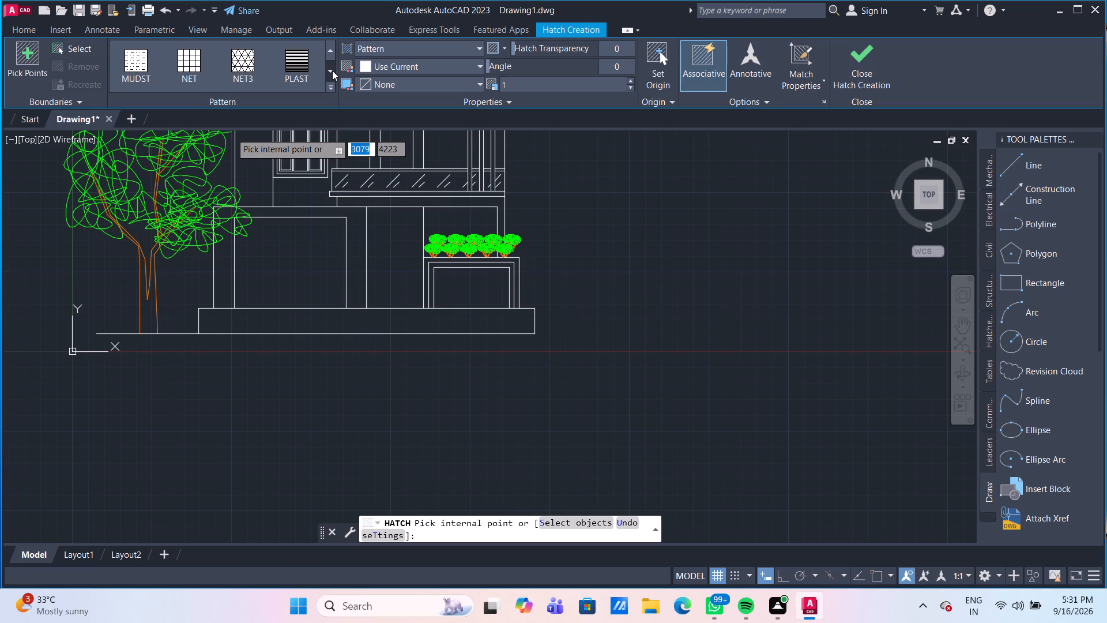
pyautogui.click(301, 57)
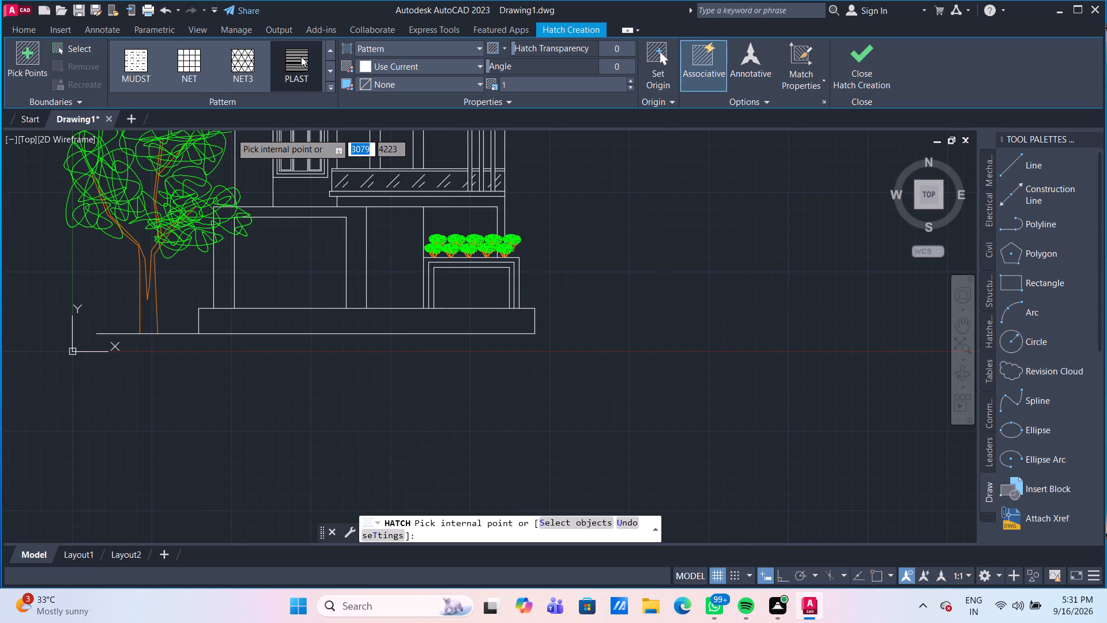
pyautogui.click(352, 325)
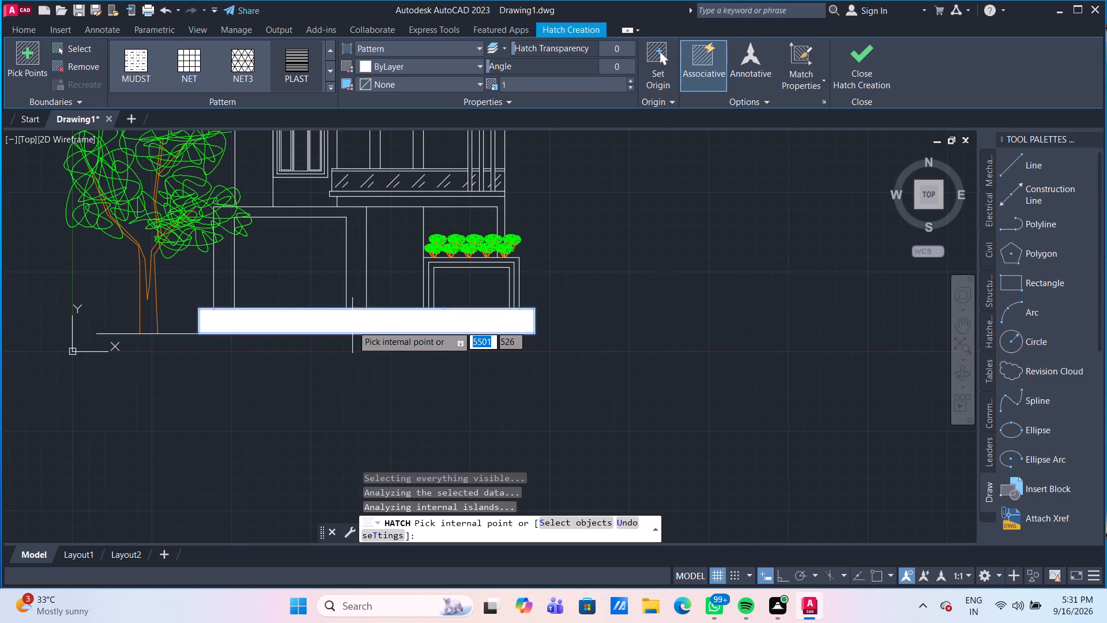
pyautogui.click(556, 83)
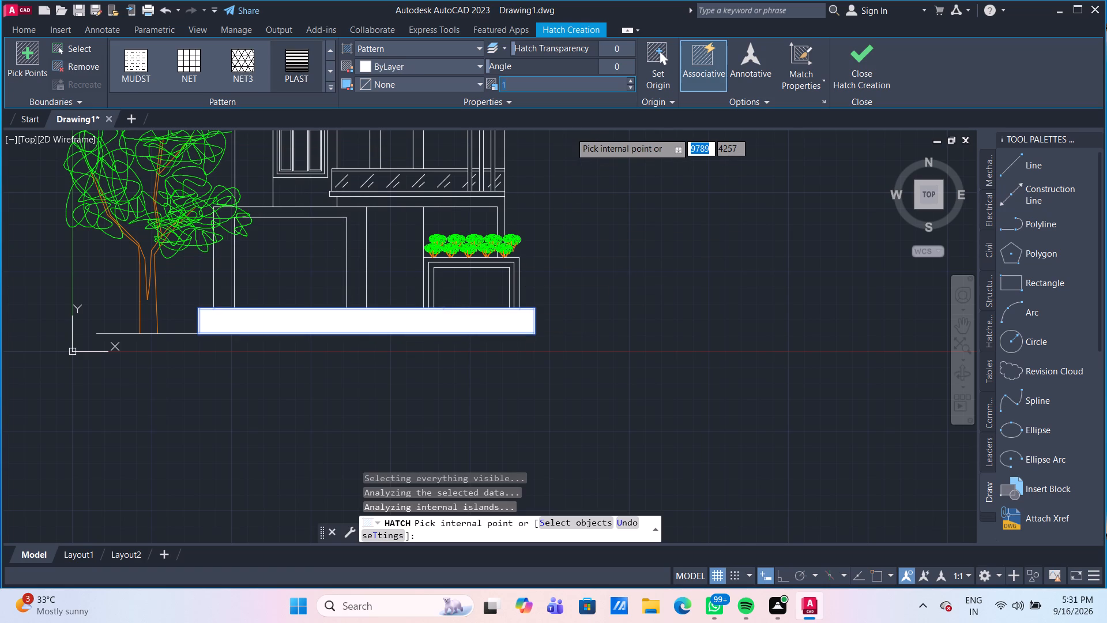
pyautogui.write('10')
pyautogui.press('Return')
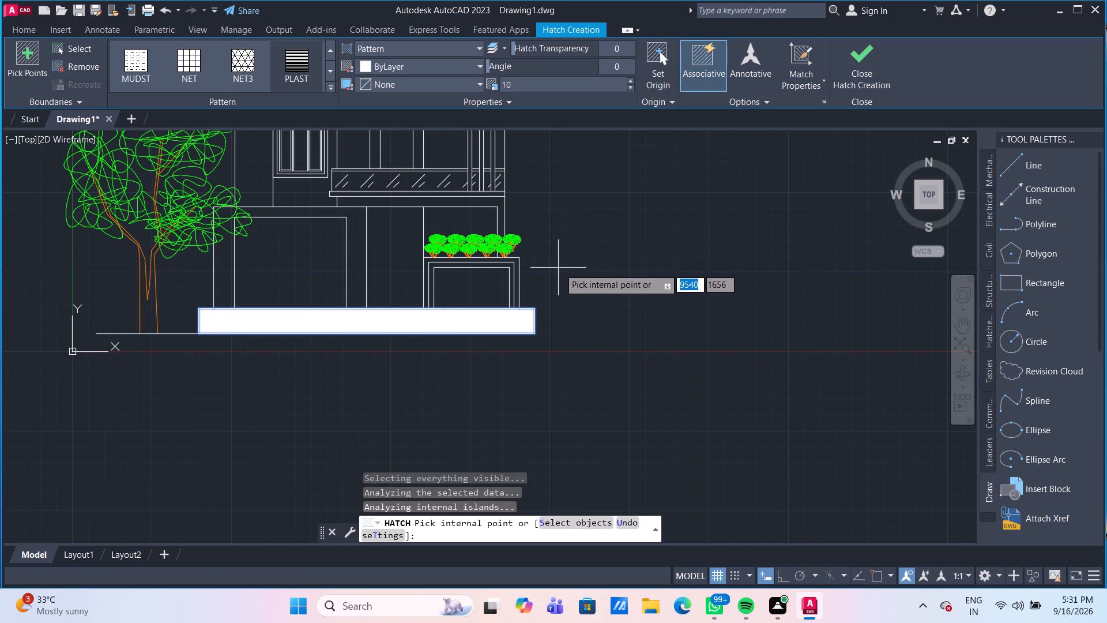
pyautogui.press('Escape')
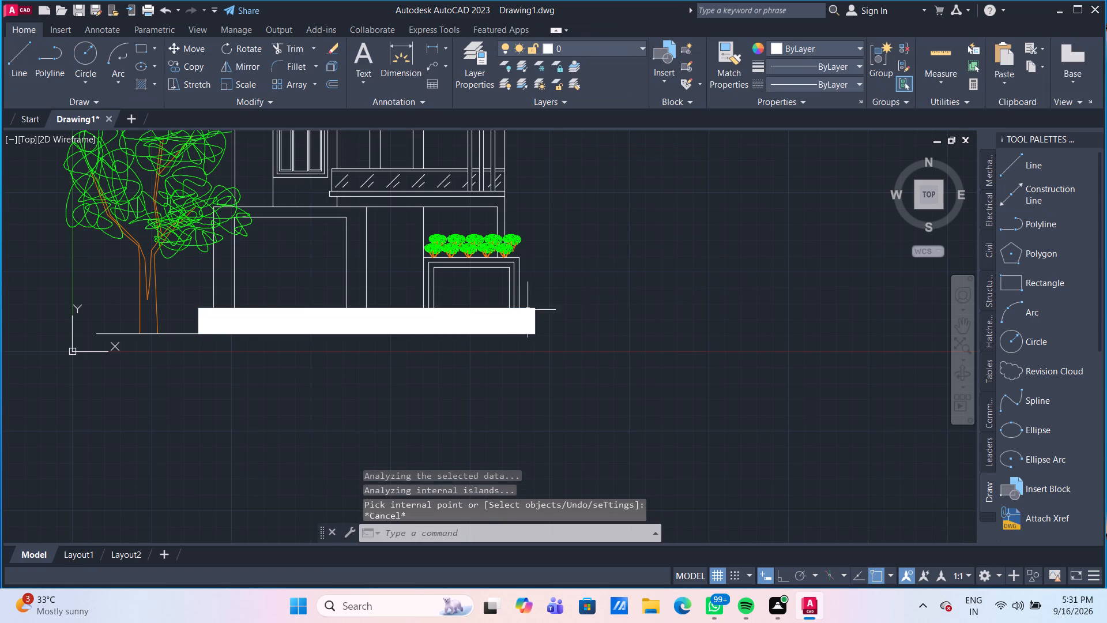
# Try scales of 1000 and 100 on the plinth's hatch, and settle on a scale of 500.
pyautogui.click(515, 320)
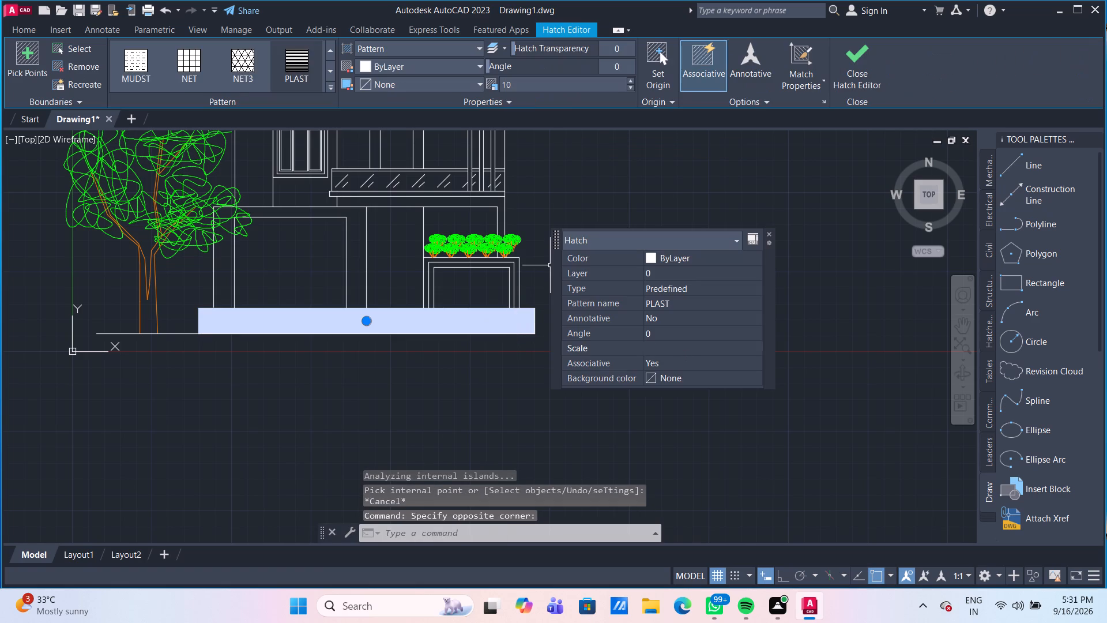
pyautogui.click(680, 350)
pyautogui.write('1000')
pyautogui.press('Return')
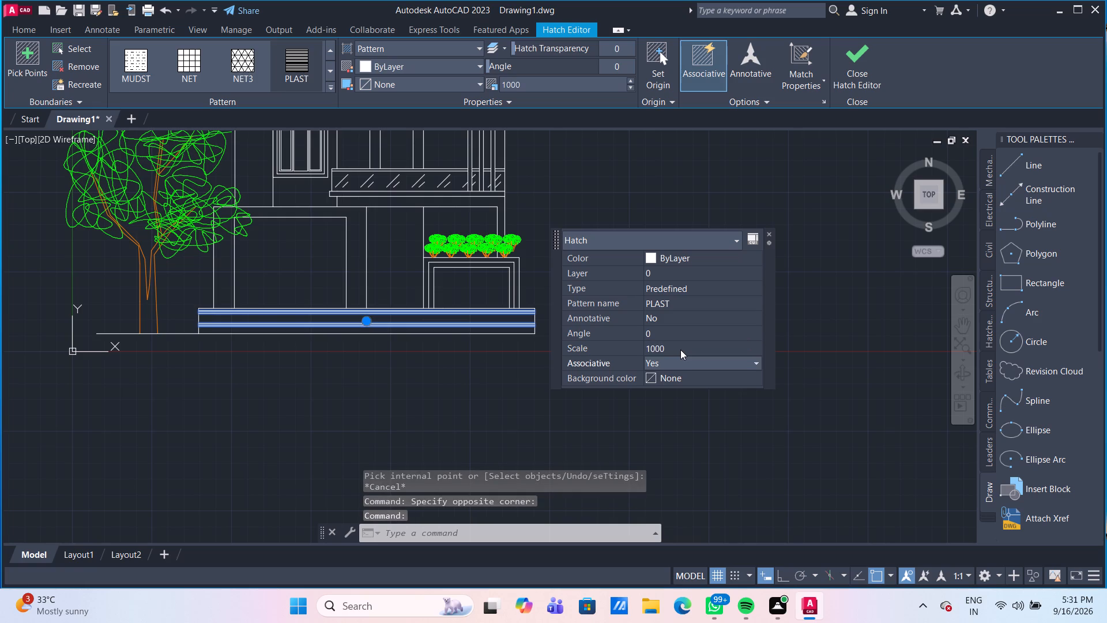
pyautogui.click(680, 350)
pyautogui.write('100')
pyautogui.press('Return')
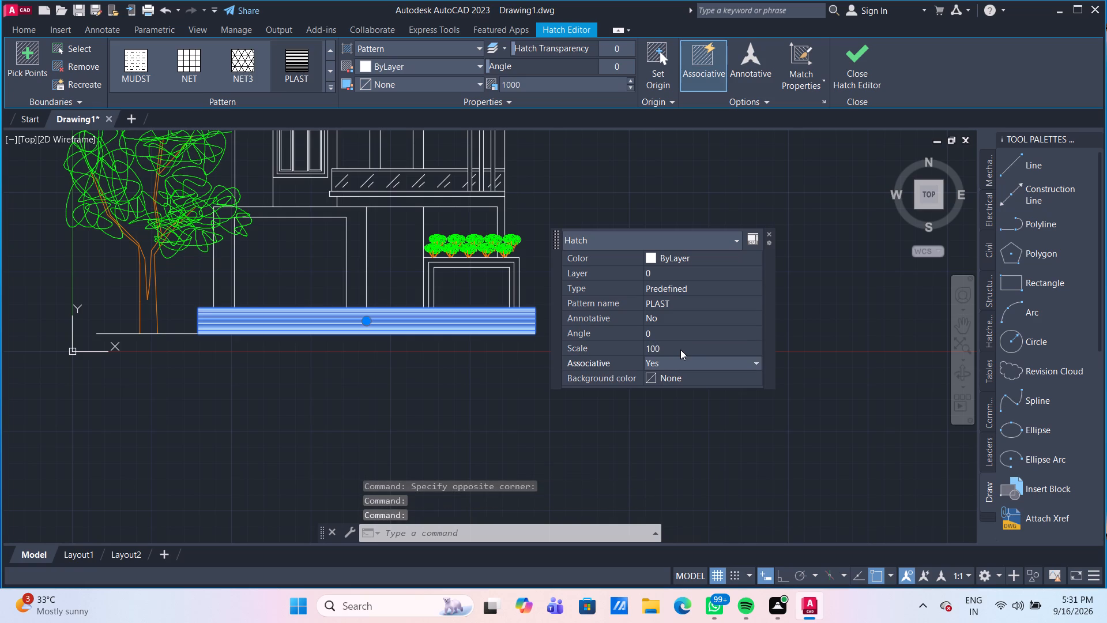
pyautogui.click(680, 350)
pyautogui.write('500')
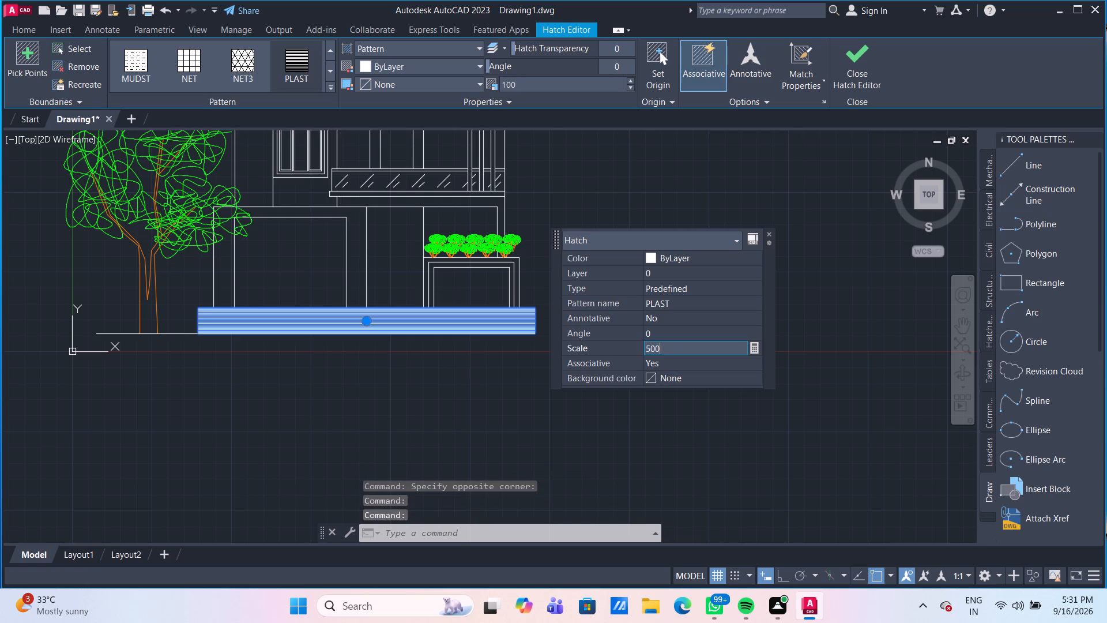
pyautogui.press('Return')
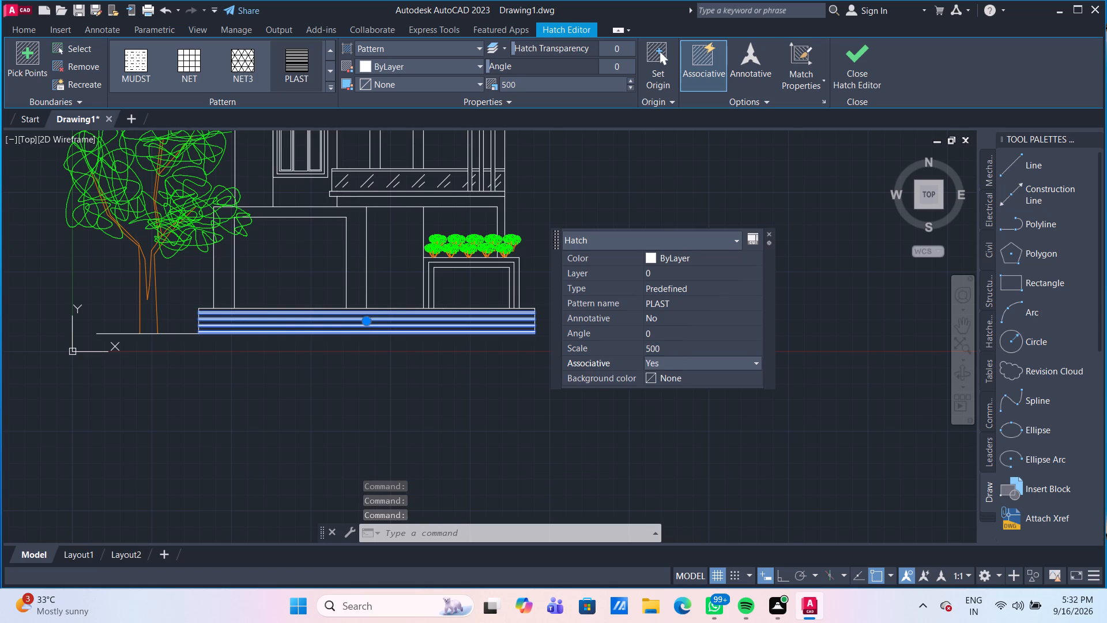
pyautogui.press('Escape')
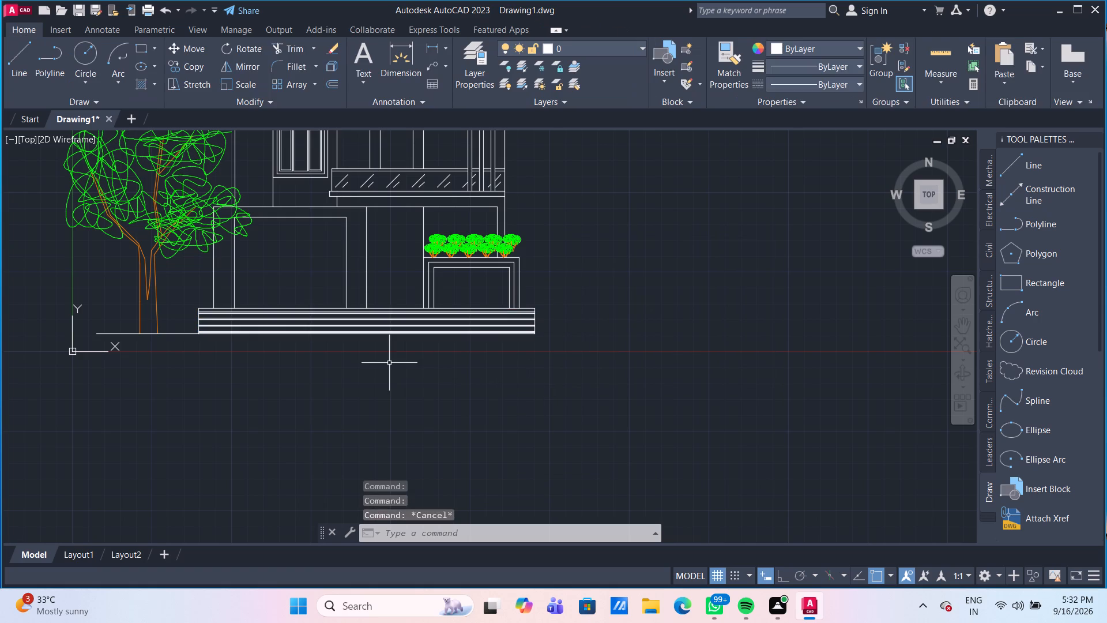
pyautogui.scroll(1, 400, 370)
pyautogui.scroll(1, 413, 322)
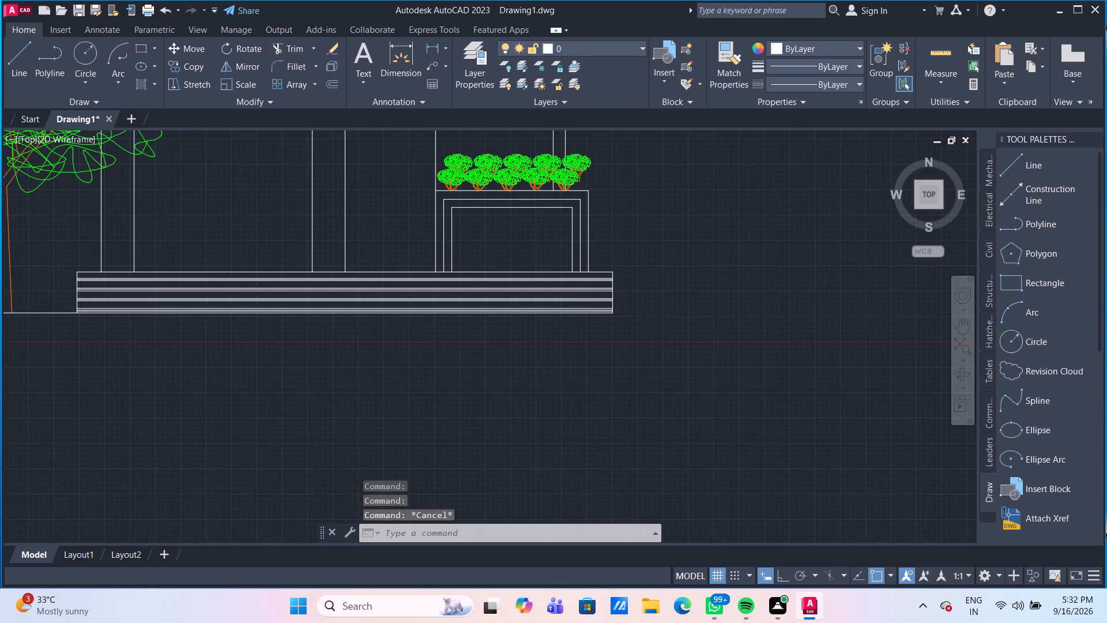
# Examine the hatched plinth and the ground-floor part of the building elevation.
pyautogui.moveTo(458, 331); pyautogui.dragTo(597, 403, button='middle')
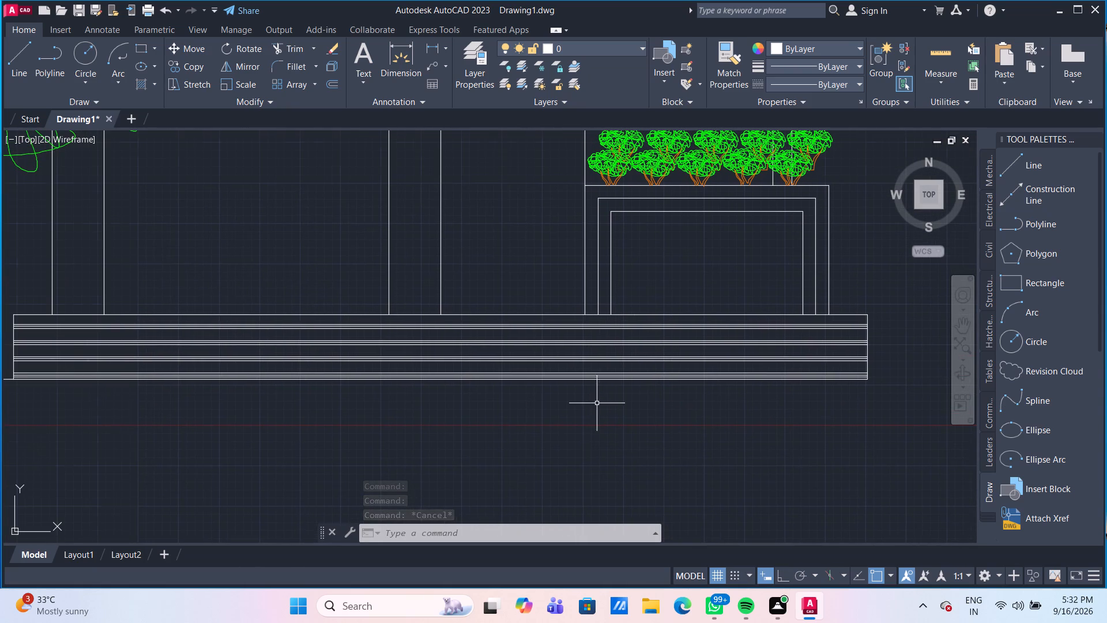
pyautogui.moveTo(520, 317); pyautogui.dragTo(551, 336, button='middle')
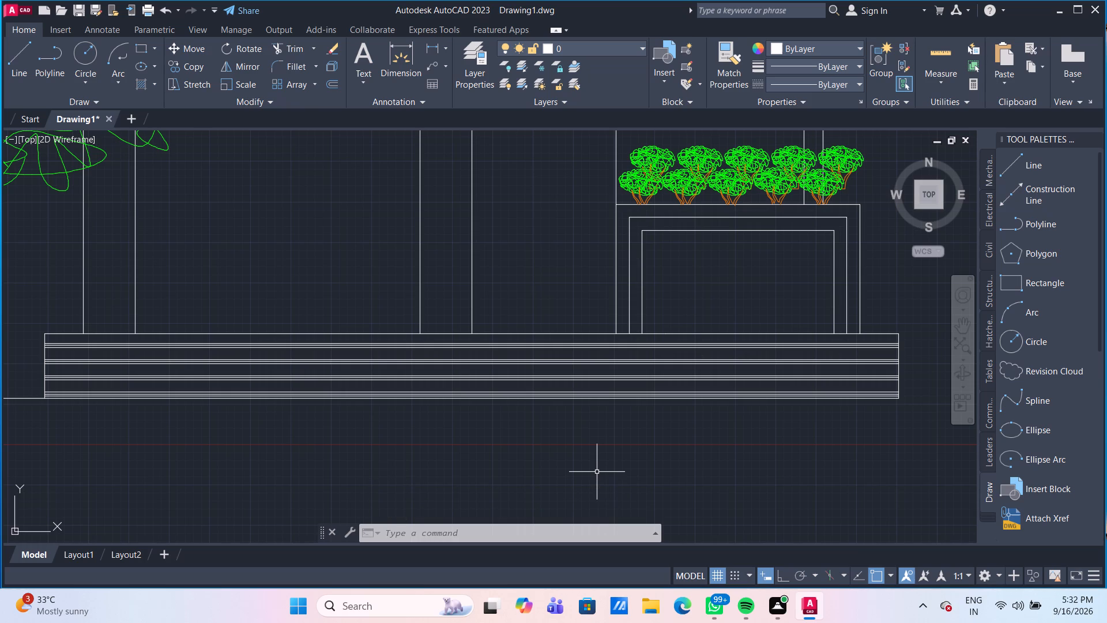
pyautogui.scroll(-4, 560, 403)
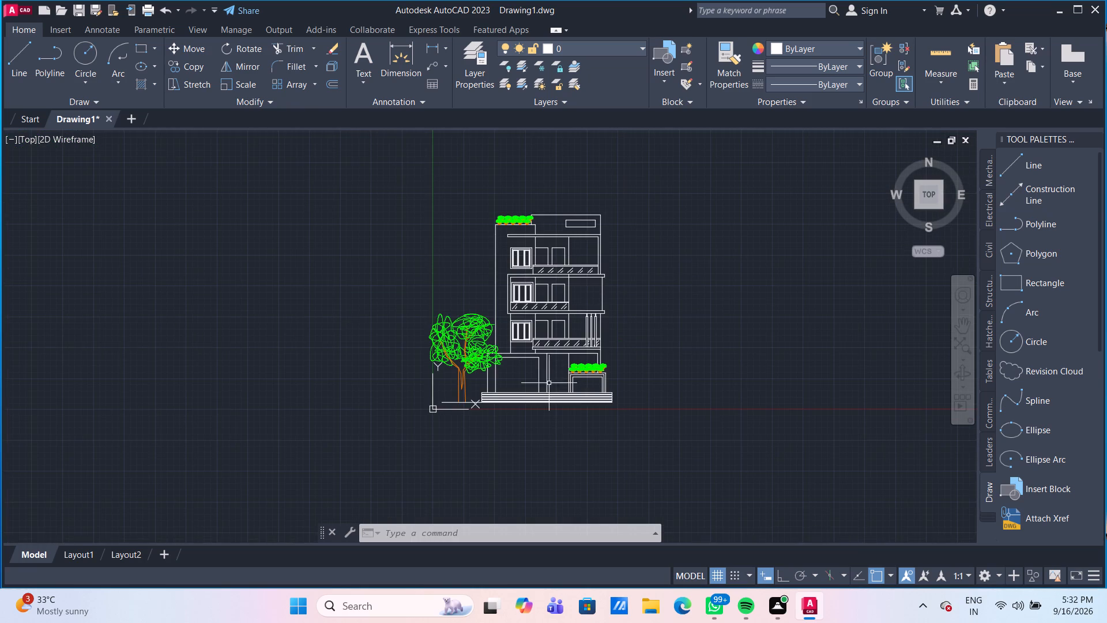
pyautogui.scroll(3, 549, 383)
pyautogui.moveTo(586, 392); pyautogui.dragTo(569, 437, button='middle')
pyautogui.scroll(-1, 568, 437)
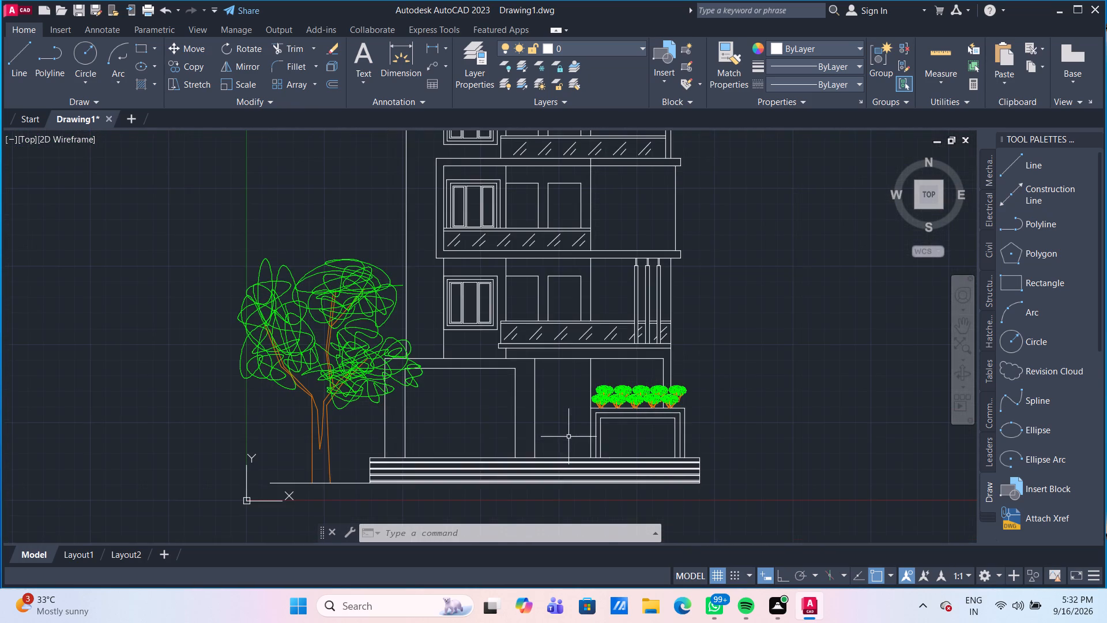
pyautogui.scroll(1, 474, 381)
pyautogui.moveTo(475, 381); pyautogui.dragTo(428, 349, button='middle')
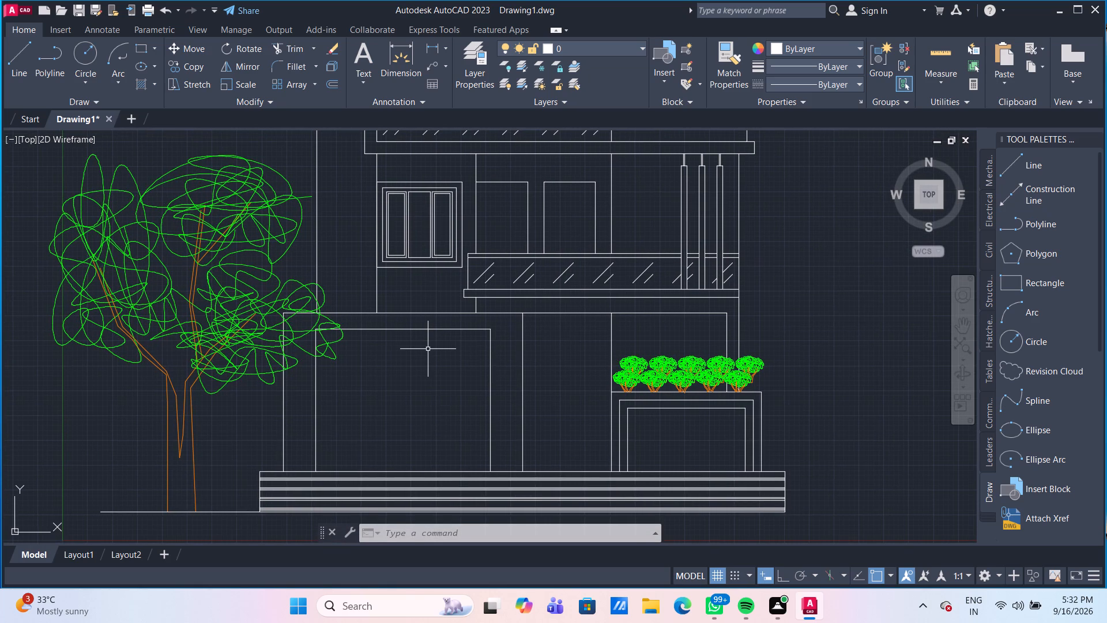
# Hatch the ground-floor frame around the wide opening next to the tree with the ANSI36 pattern at scale 10.
pyautogui.click(149, 81)
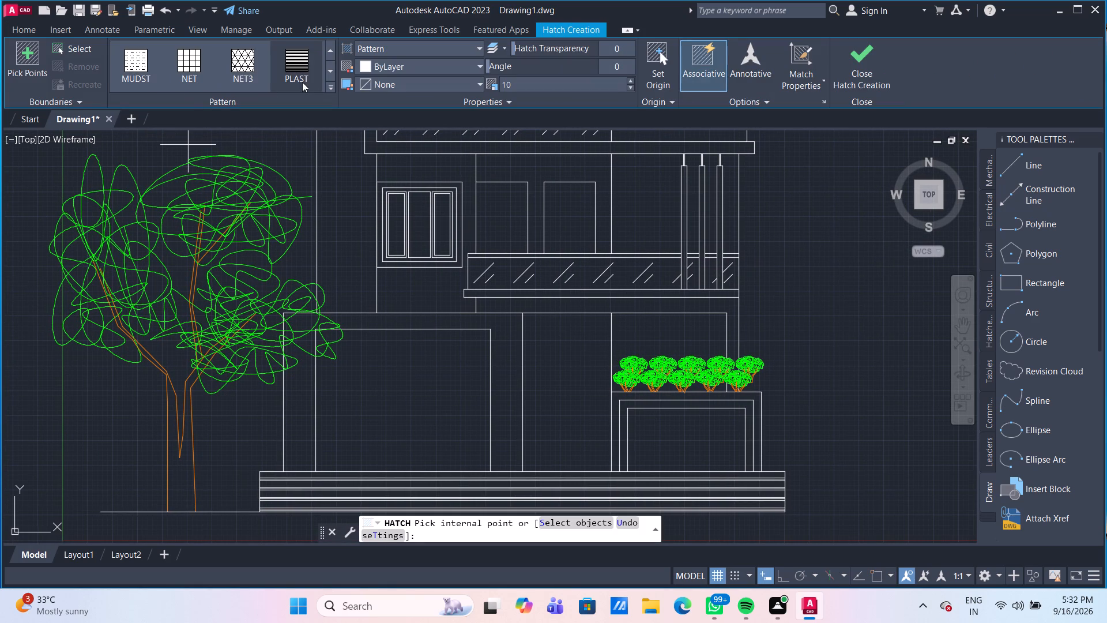
pyautogui.click(334, 48)
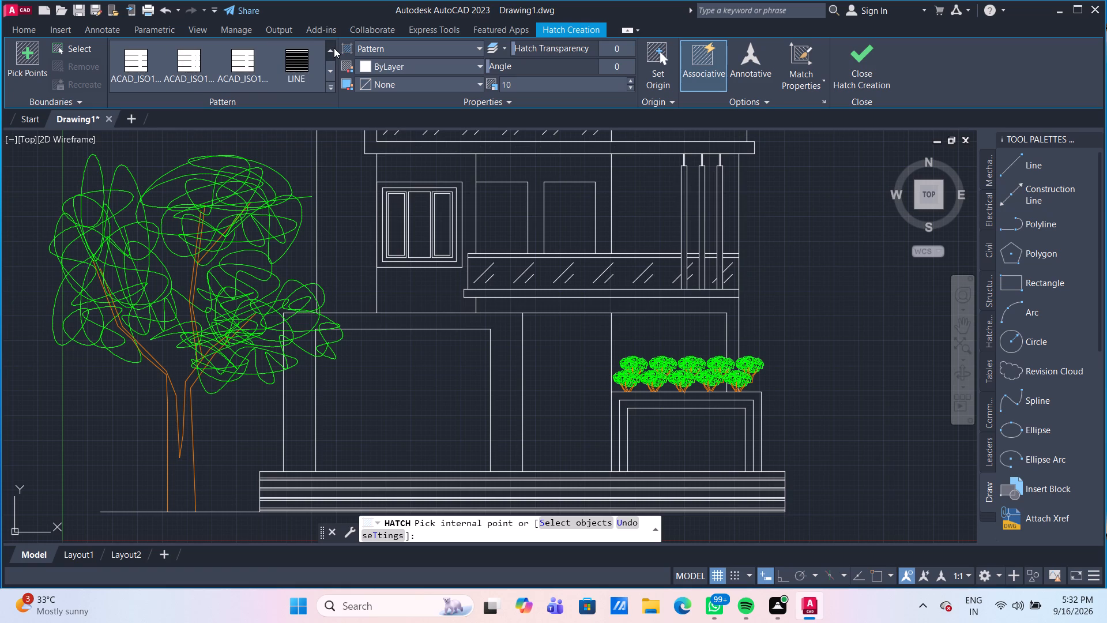
pyautogui.tripleClick(334, 48)
pyautogui.doubleClick(334, 48)
pyautogui.tripleClick(334, 48)
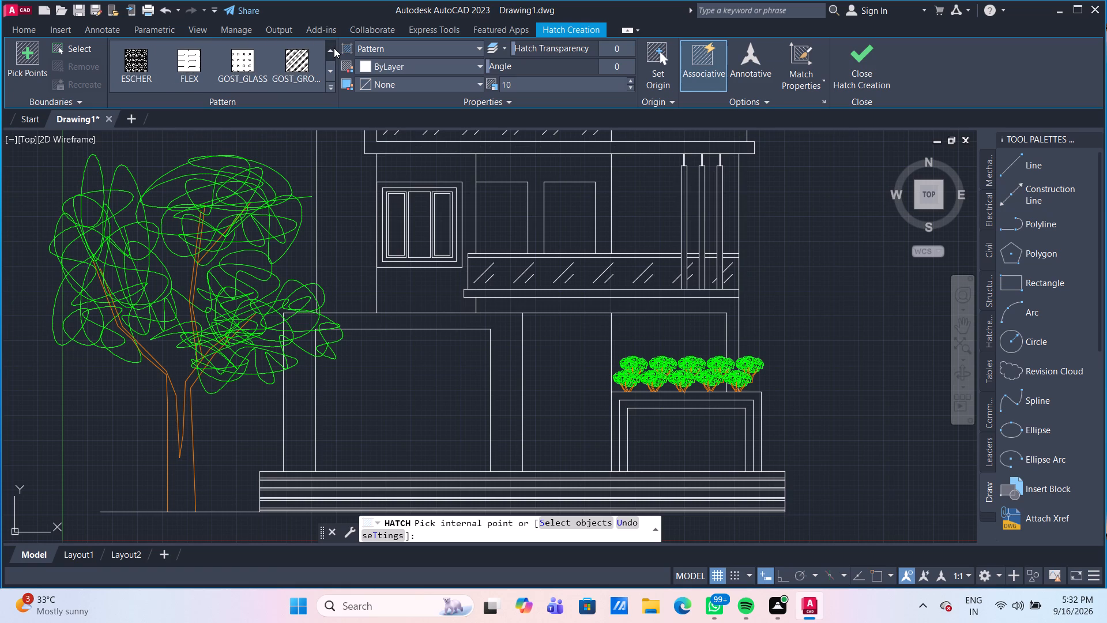
pyautogui.click(334, 48)
pyautogui.click(334, 48)
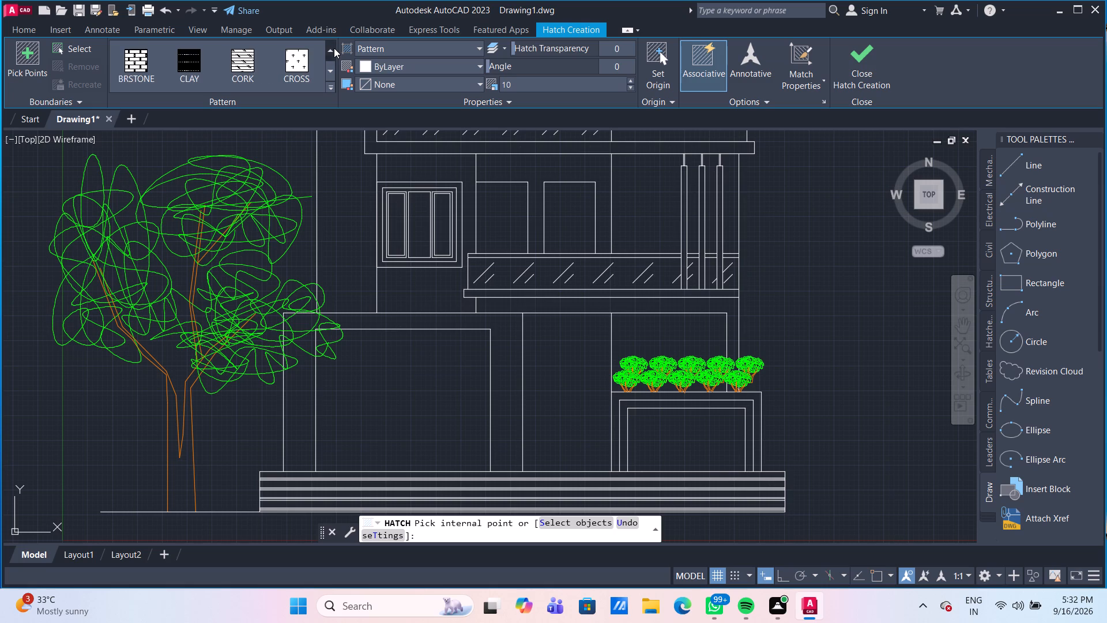
pyautogui.click(334, 48)
pyautogui.click(334, 48)
pyautogui.tripleClick(334, 48)
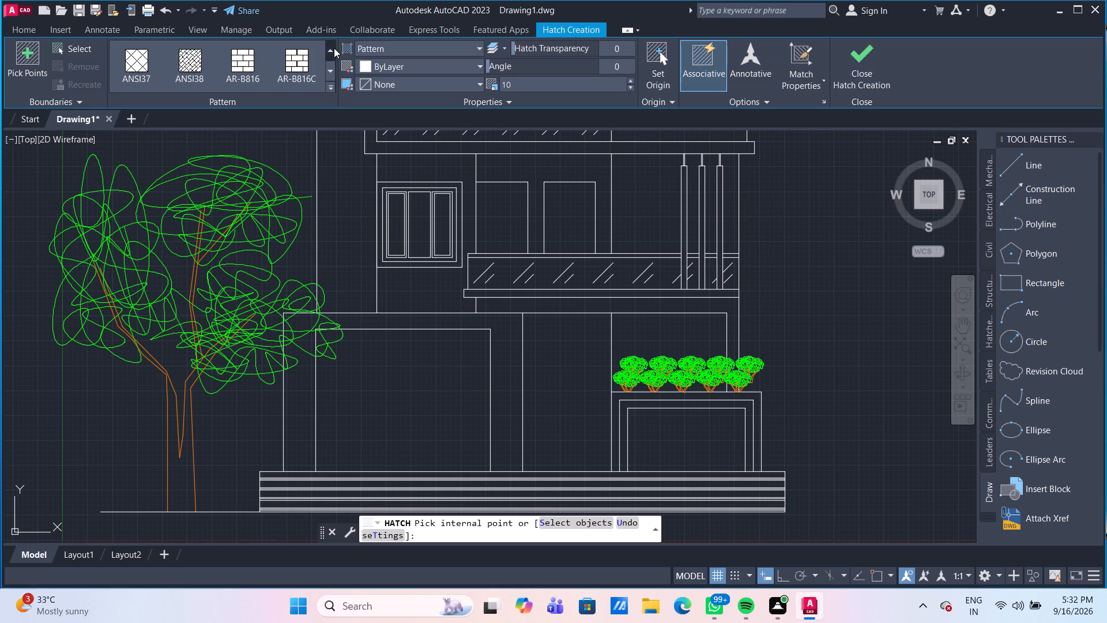
pyautogui.click(334, 48)
pyautogui.click(334, 48)
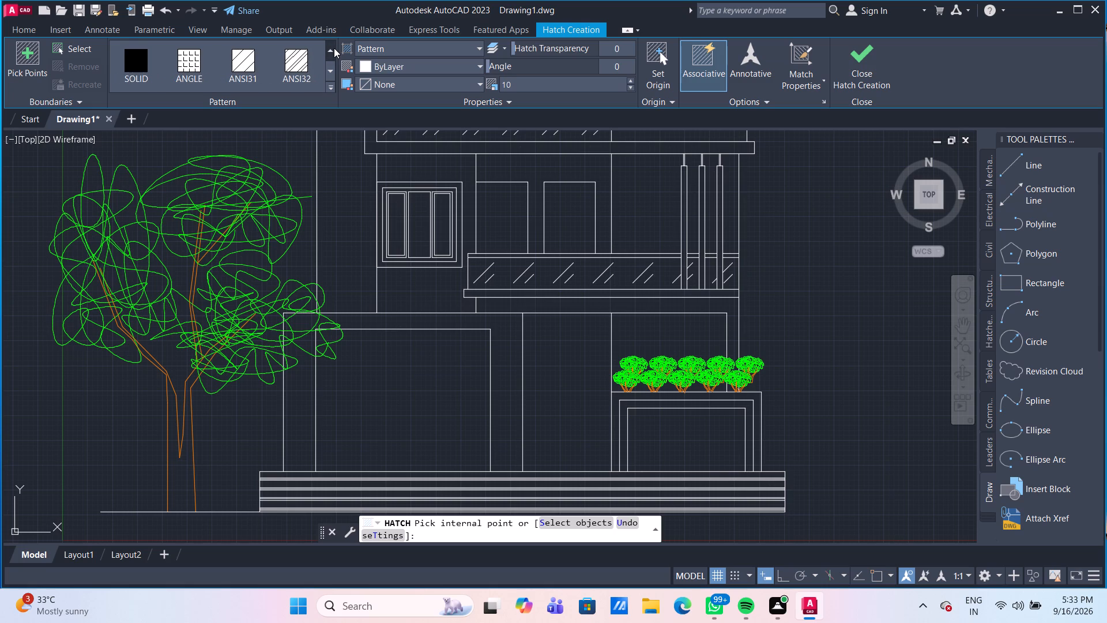
pyautogui.click(330, 70)
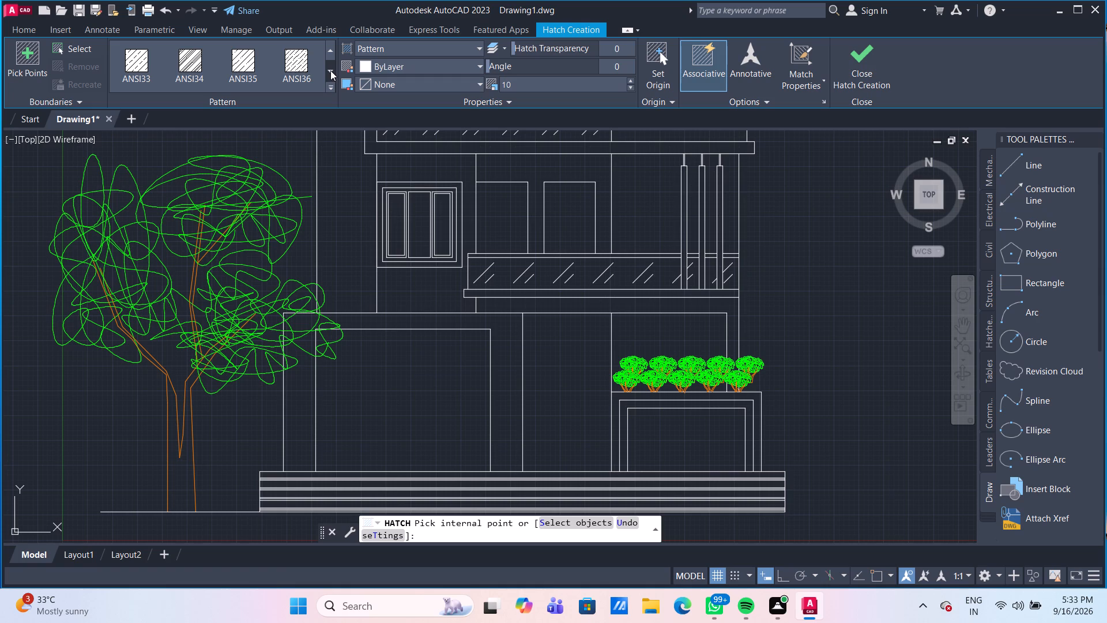
pyautogui.click(303, 57)
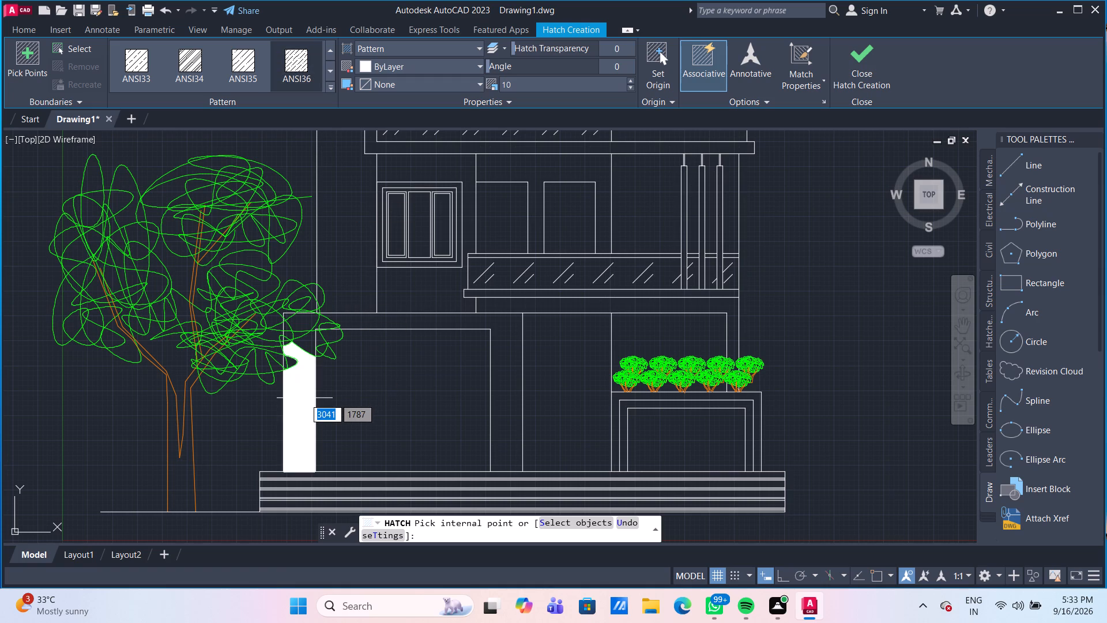
pyautogui.click(509, 361)
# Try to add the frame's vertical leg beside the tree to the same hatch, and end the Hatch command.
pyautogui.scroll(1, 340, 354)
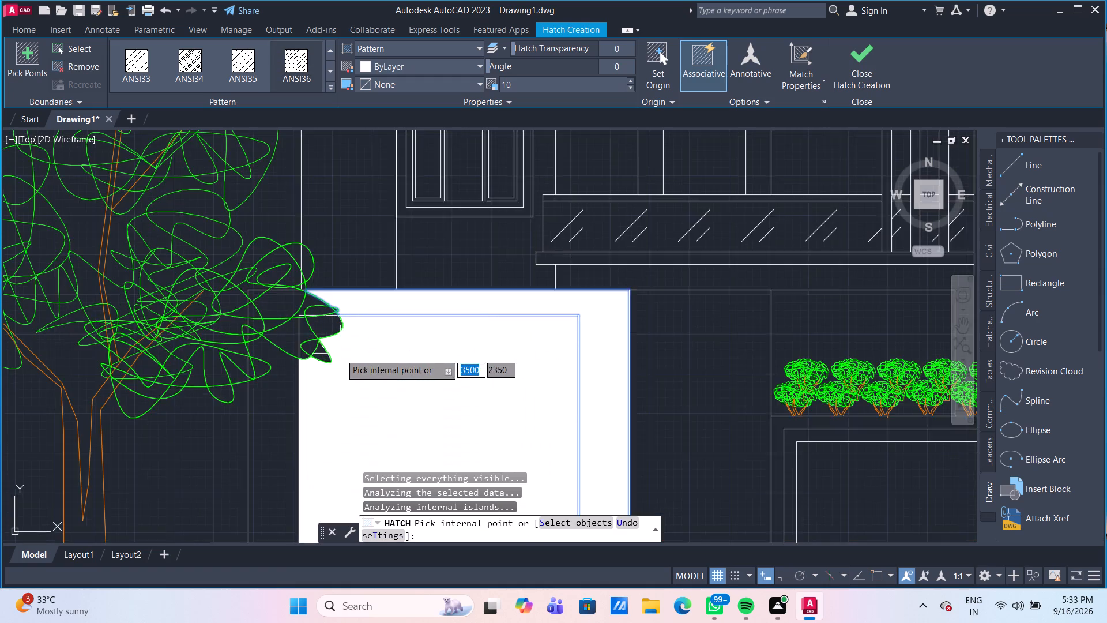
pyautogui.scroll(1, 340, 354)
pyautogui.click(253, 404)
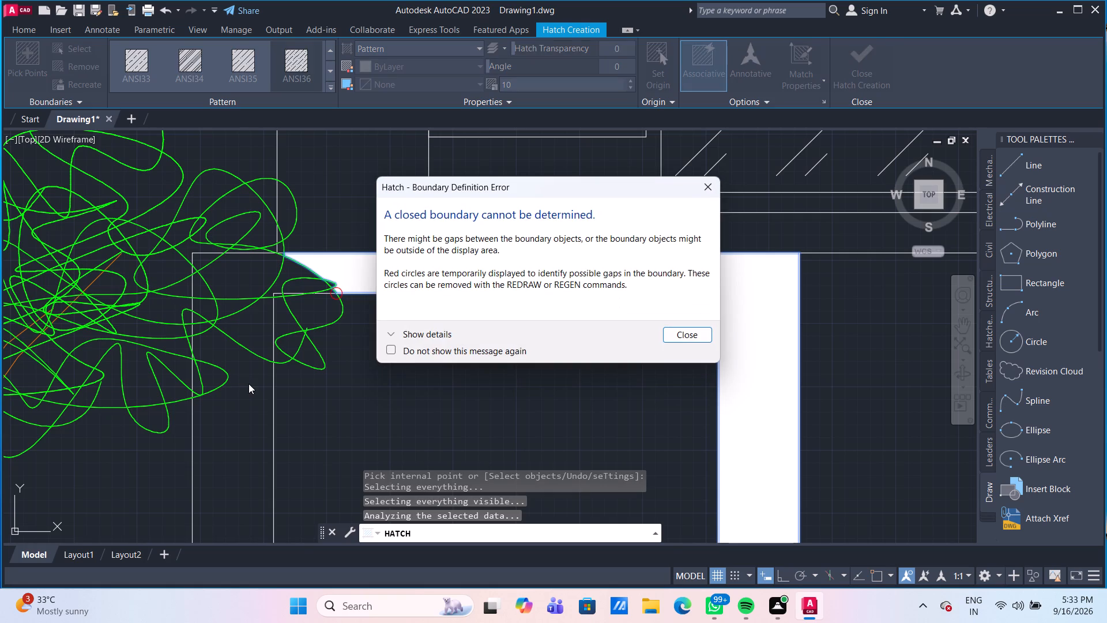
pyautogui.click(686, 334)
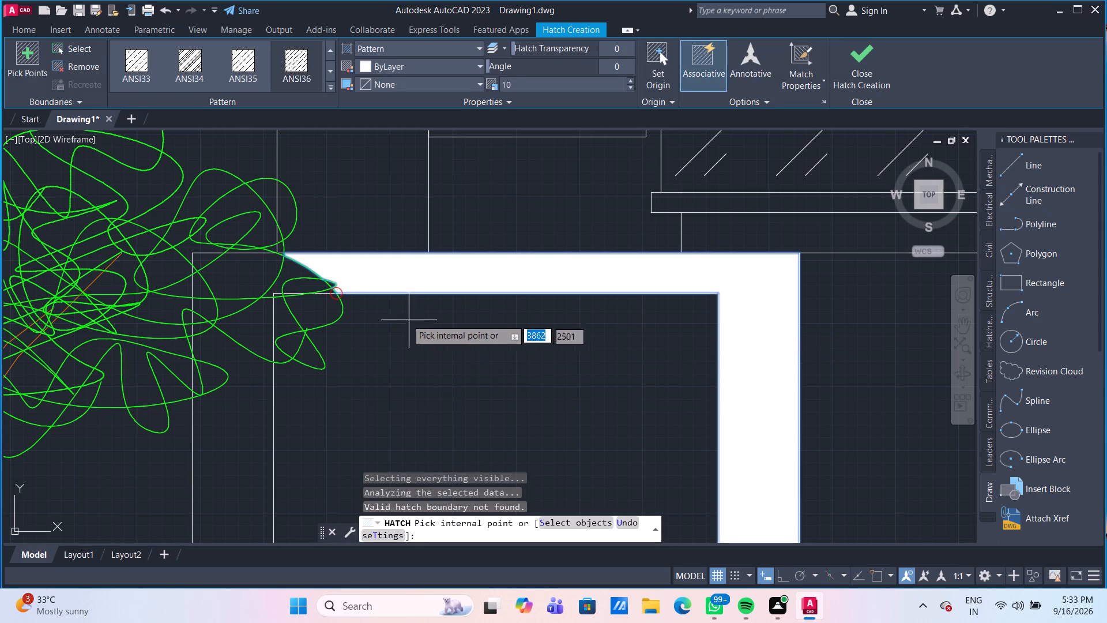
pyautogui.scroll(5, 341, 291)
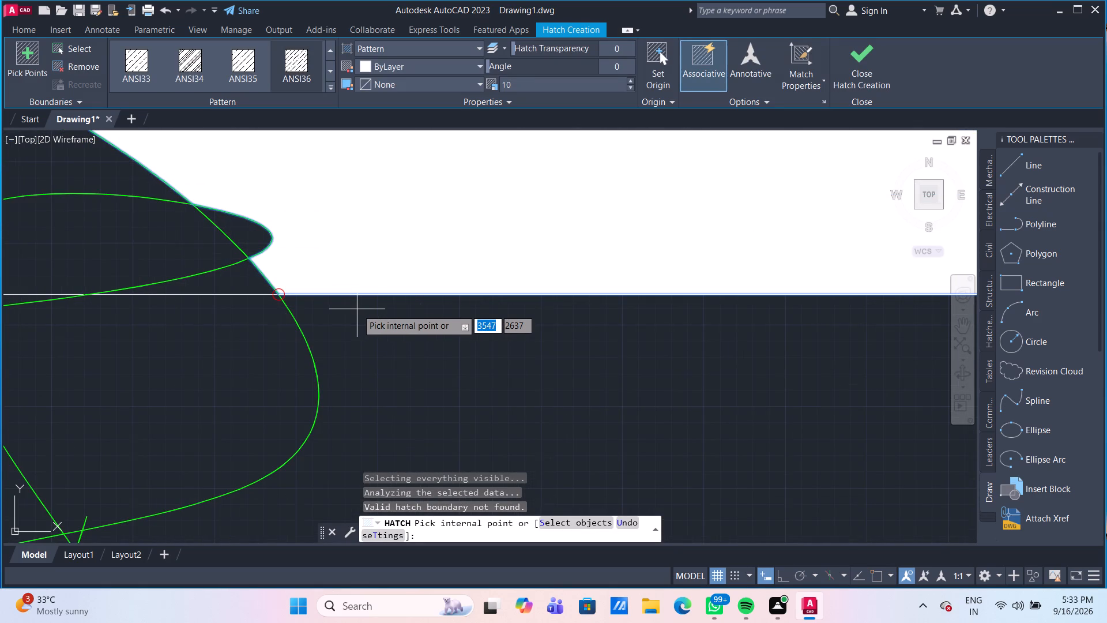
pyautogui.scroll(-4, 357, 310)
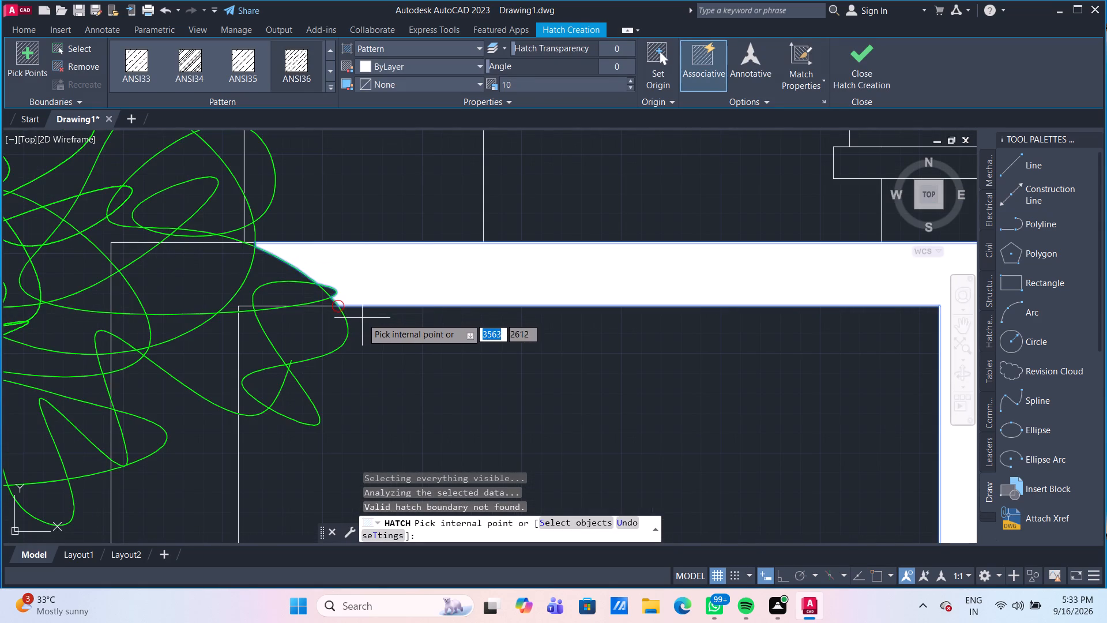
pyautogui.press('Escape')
# Try a scale of 100 on the ground-floor frame's ANSI36 hatch, and settle on a scale of 300.
pyautogui.scroll(-2, 359, 340)
pyautogui.moveTo(360, 366); pyautogui.dragTo(394, 286, button='middle')
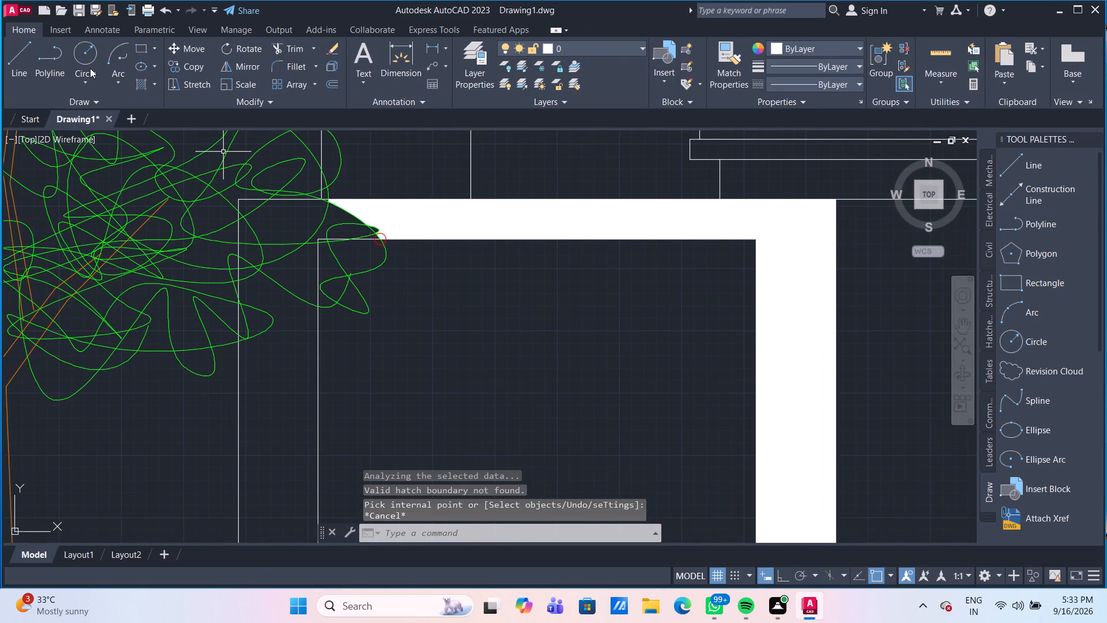
pyautogui.click(493, 222)
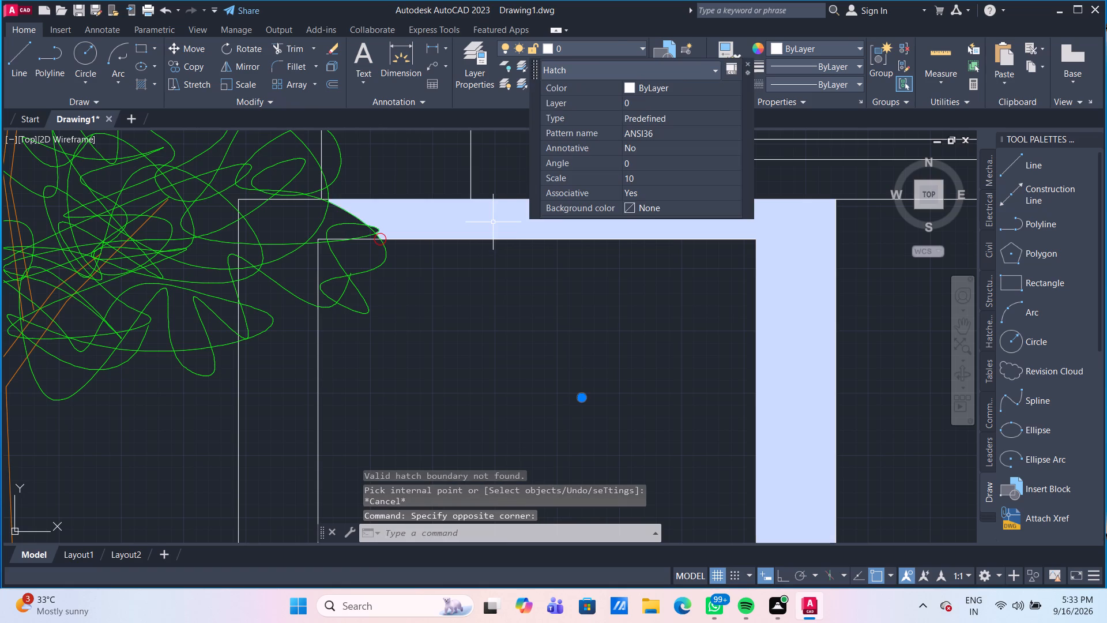
pyautogui.click(657, 180)
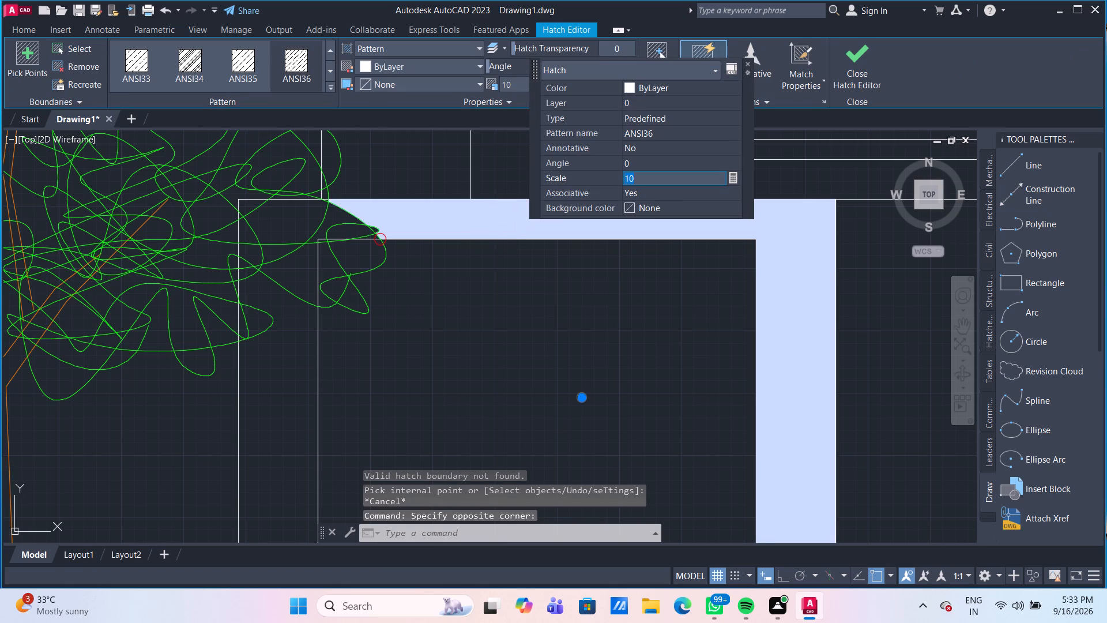
pyautogui.write('100')
pyautogui.press('Return')
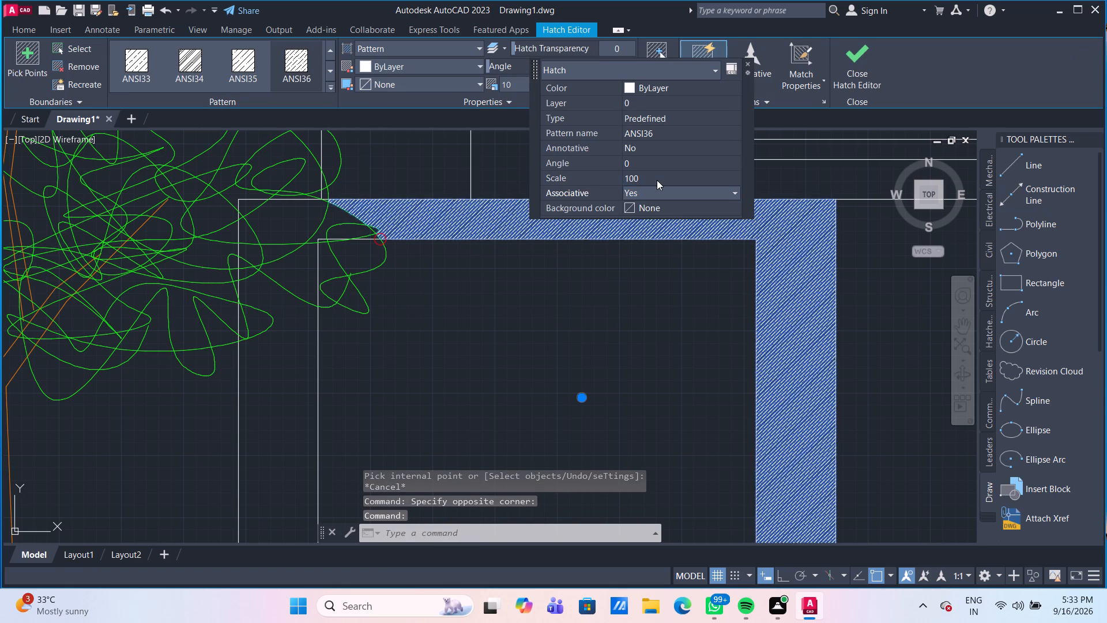
pyautogui.click(660, 174)
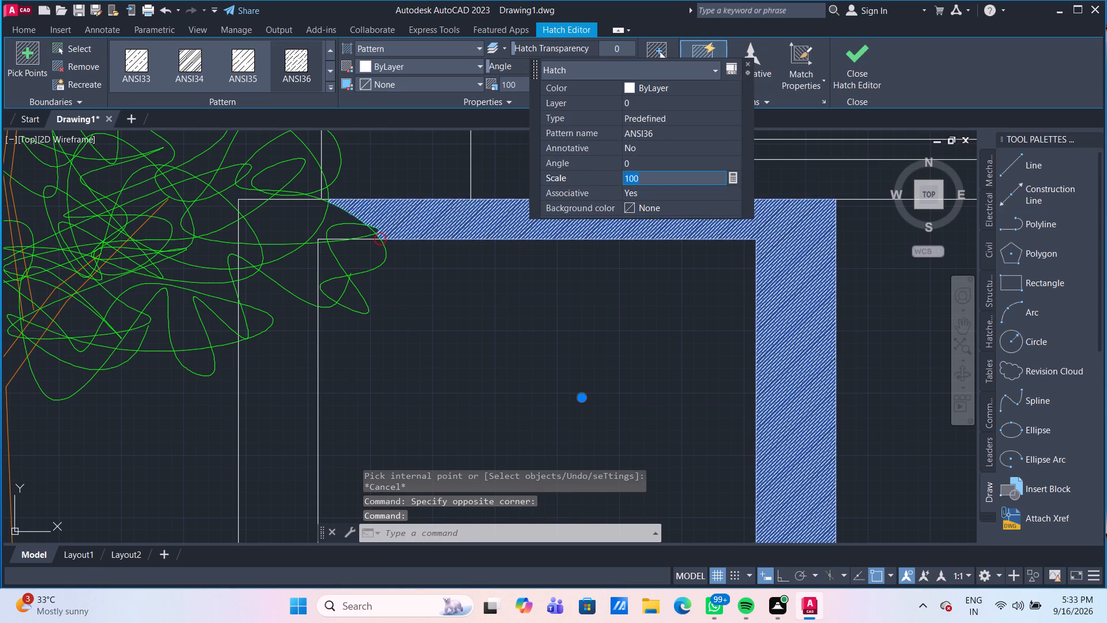
pyautogui.write('300')
pyautogui.press('Return')
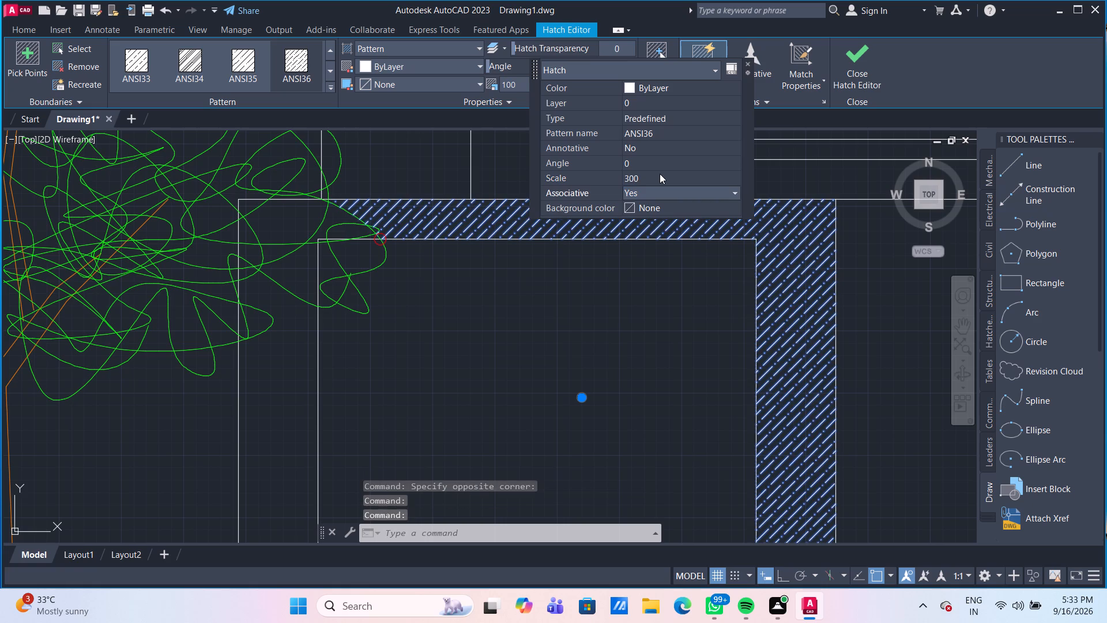
pyautogui.scroll(-5, 661, 174)
pyautogui.click(639, 320)
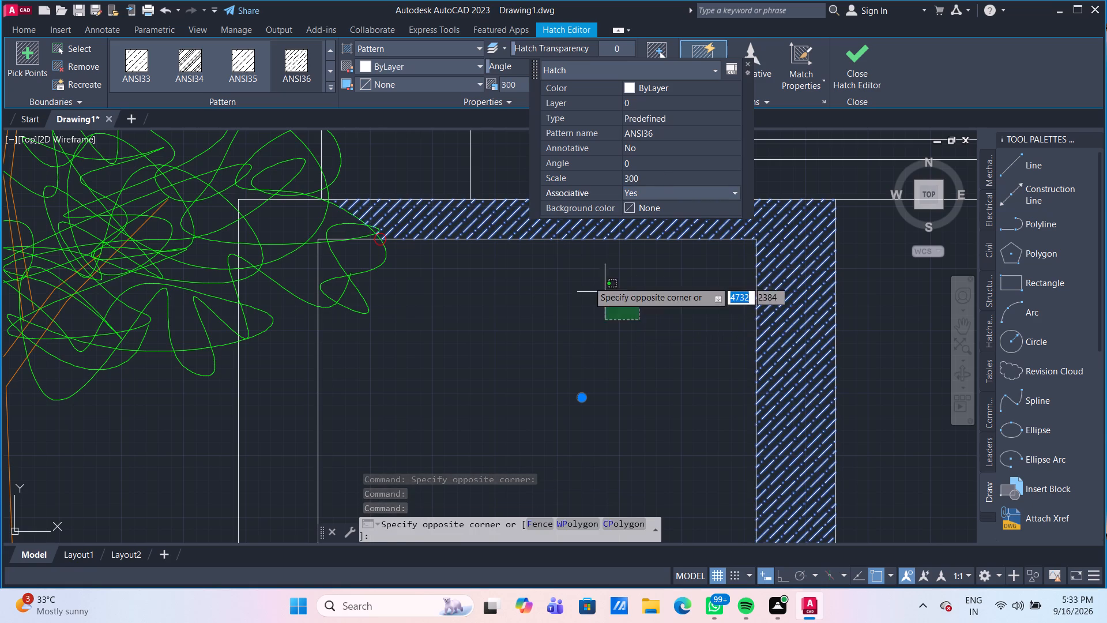
pyautogui.click(572, 272)
pyautogui.press('Escape')
# Start a separate ANSI36 hatch in the ground-floor frame's vertical leg beside the tree.
pyautogui.scroll(-3, 572, 272)
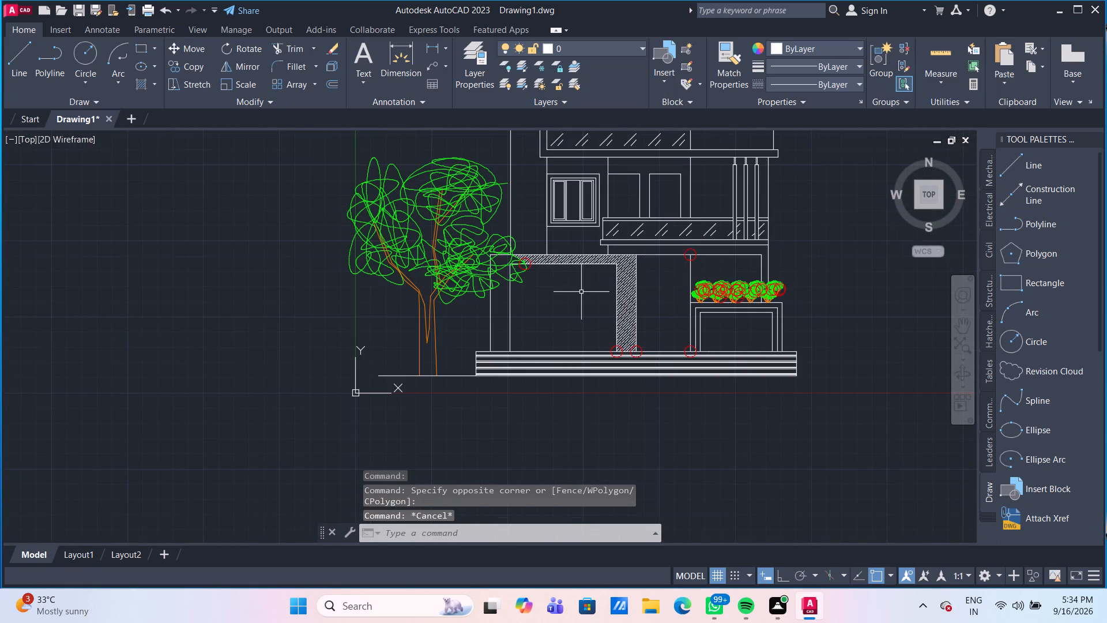
pyautogui.scroll(2, 581, 292)
pyautogui.moveTo(549, 329); pyautogui.dragTo(546, 274, button='middle')
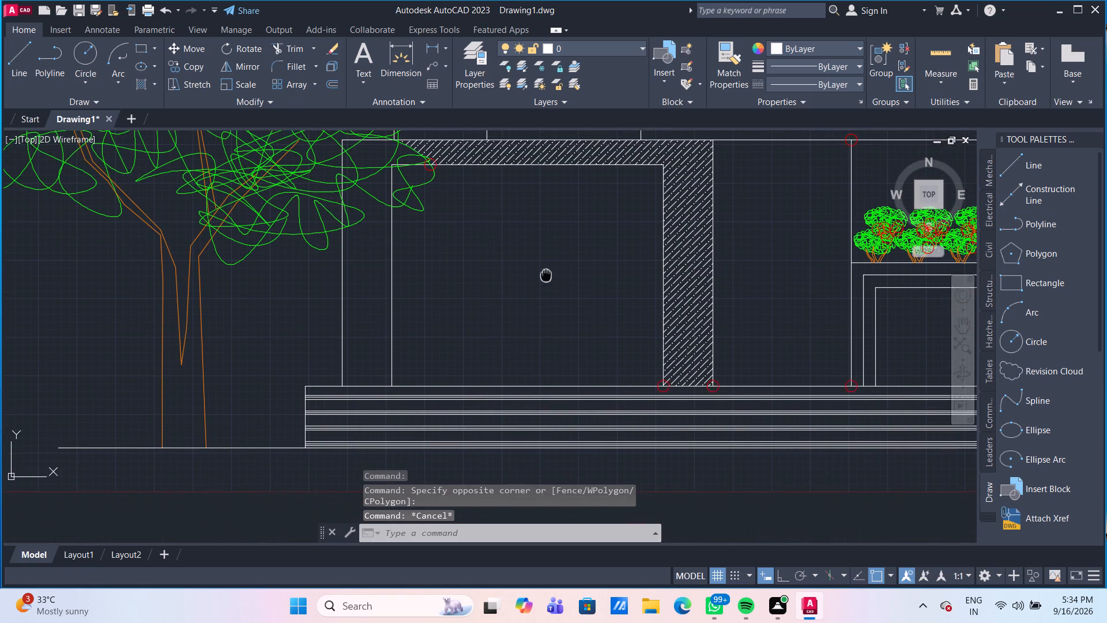
pyautogui.moveTo(546, 274); pyautogui.dragTo(568, 272, button='middle')
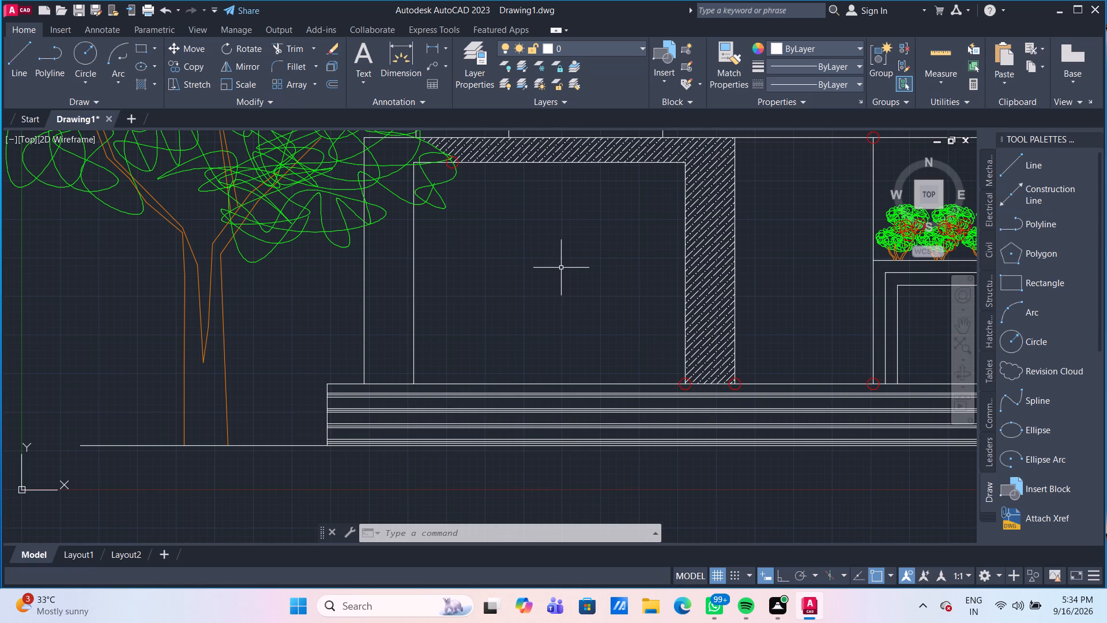
pyautogui.click(135, 88)
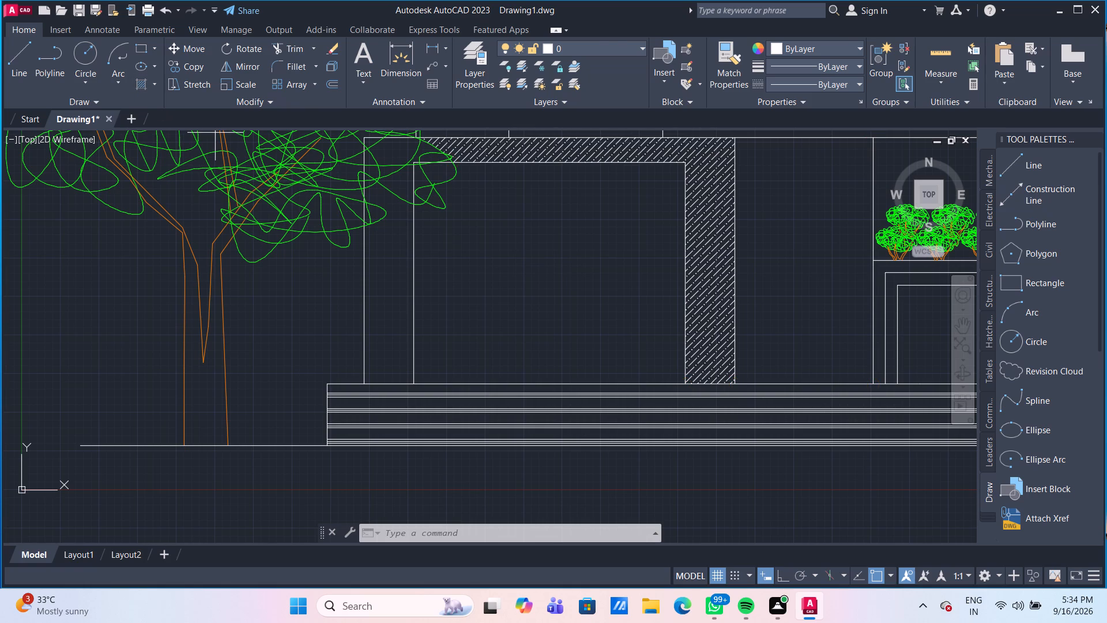
pyautogui.click(393, 309)
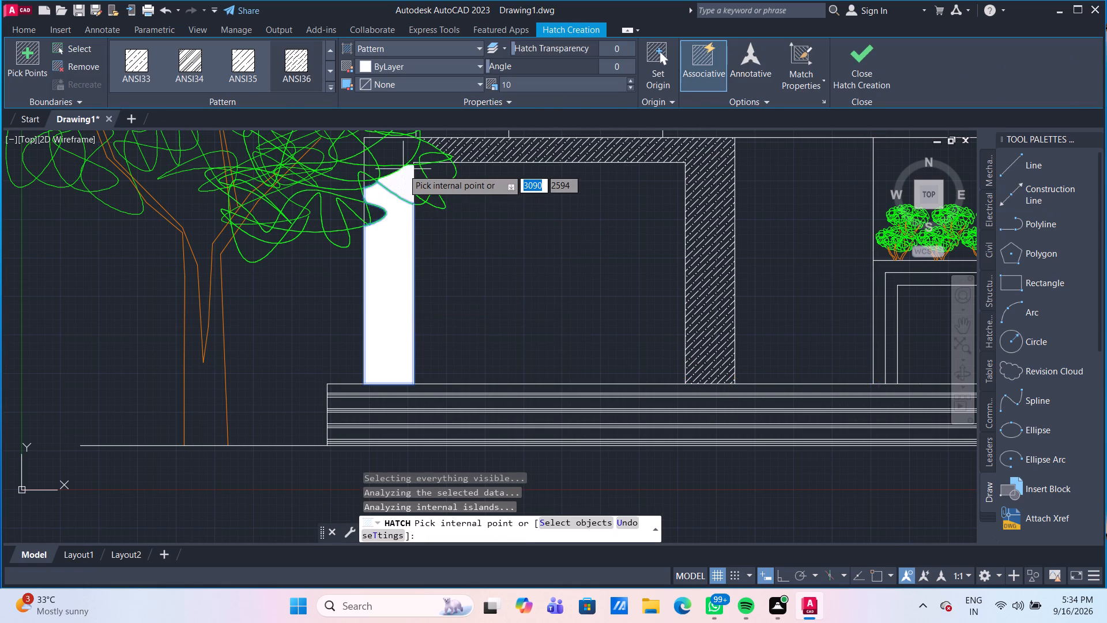
# Add all the pieces of the frame's corner and upper leg that are divided by the tree's foliage curves to the same hatch.
pyautogui.scroll(2, 403, 169)
pyautogui.moveTo(408, 176); pyautogui.dragTo(387, 247, button='middle')
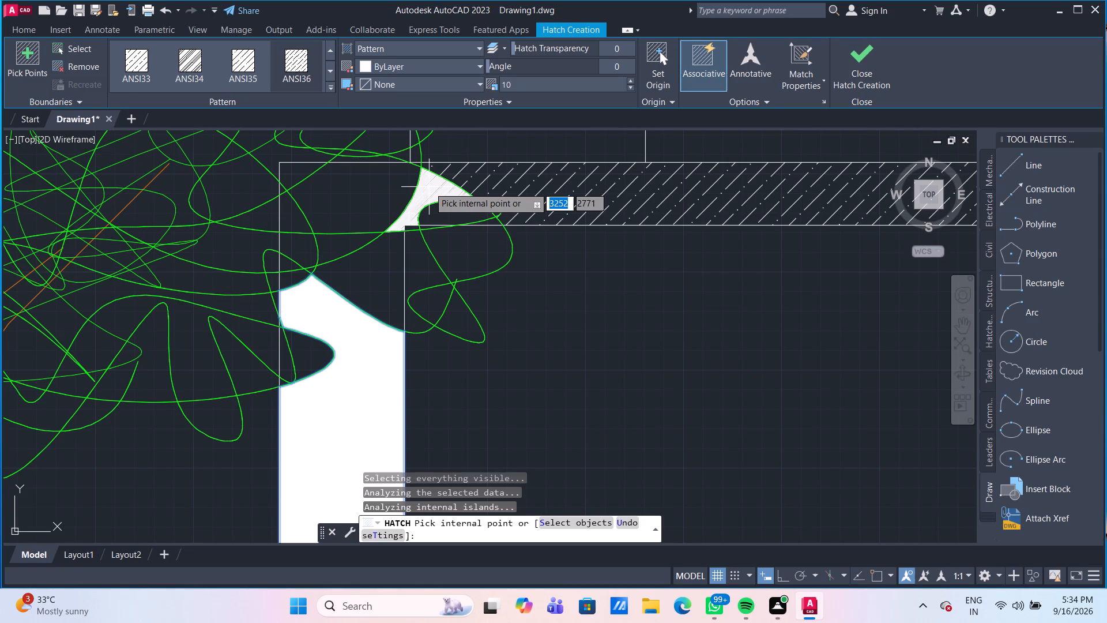
pyautogui.click(429, 187)
pyautogui.click(382, 195)
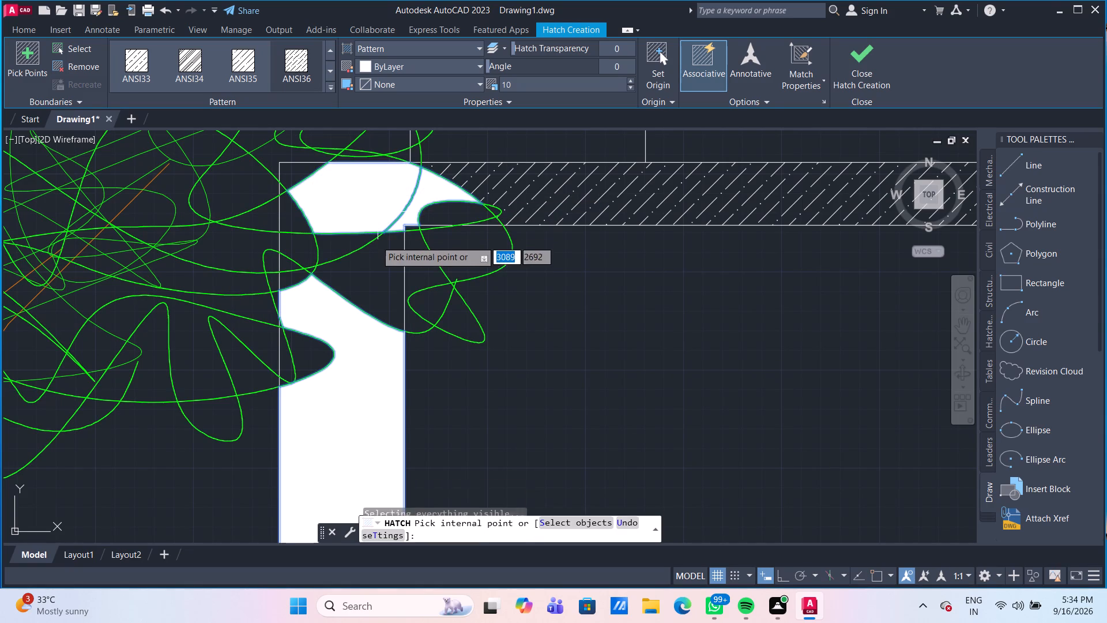
pyautogui.click(381, 267)
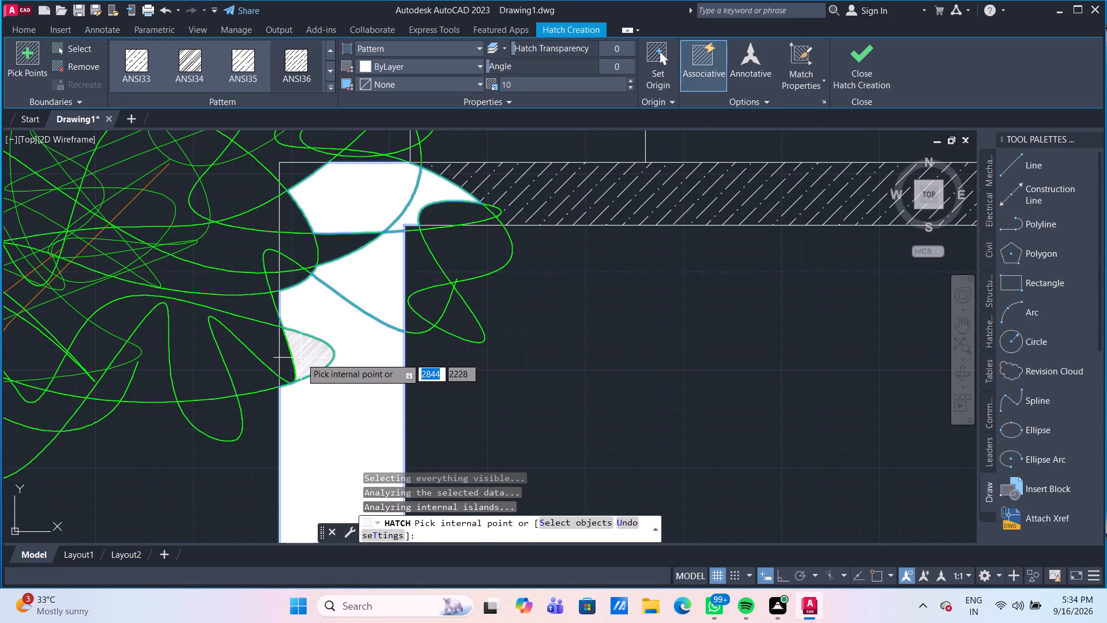
pyautogui.click(301, 358)
pyautogui.click(289, 362)
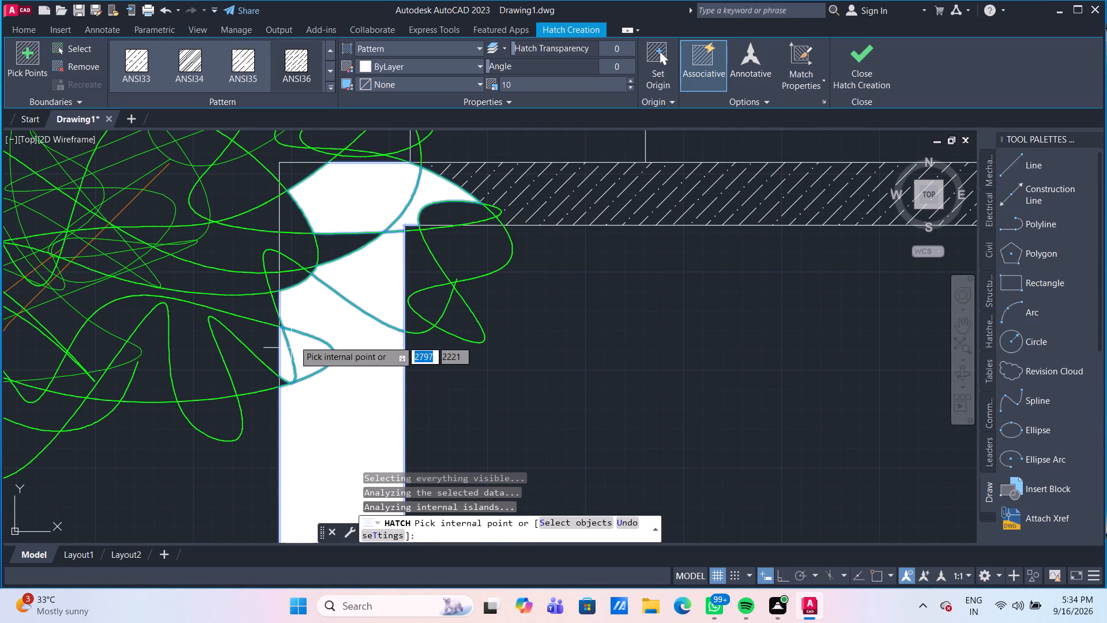
pyautogui.click(300, 257)
pyautogui.click(345, 248)
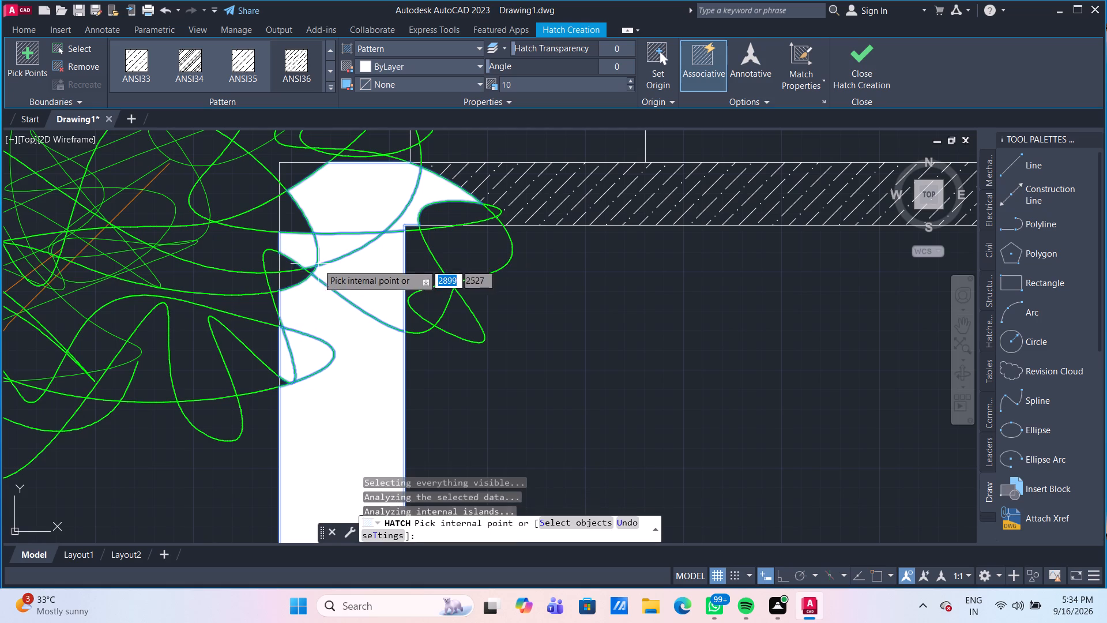
pyautogui.click(299, 277)
pyautogui.scroll(-1, 292, 231)
pyautogui.click(292, 226)
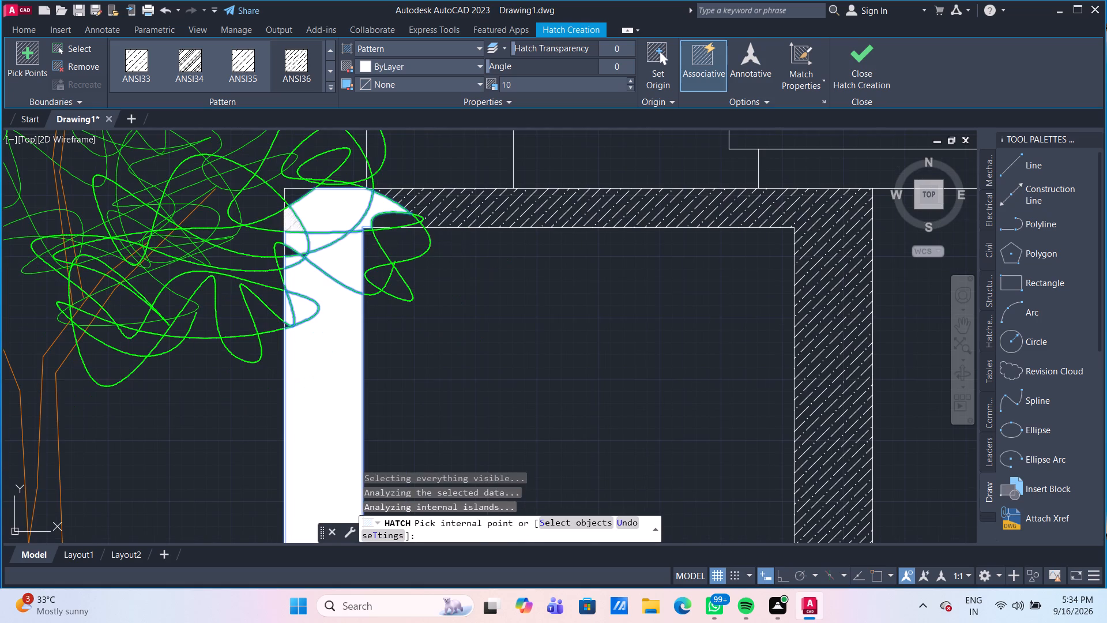
pyautogui.click(293, 197)
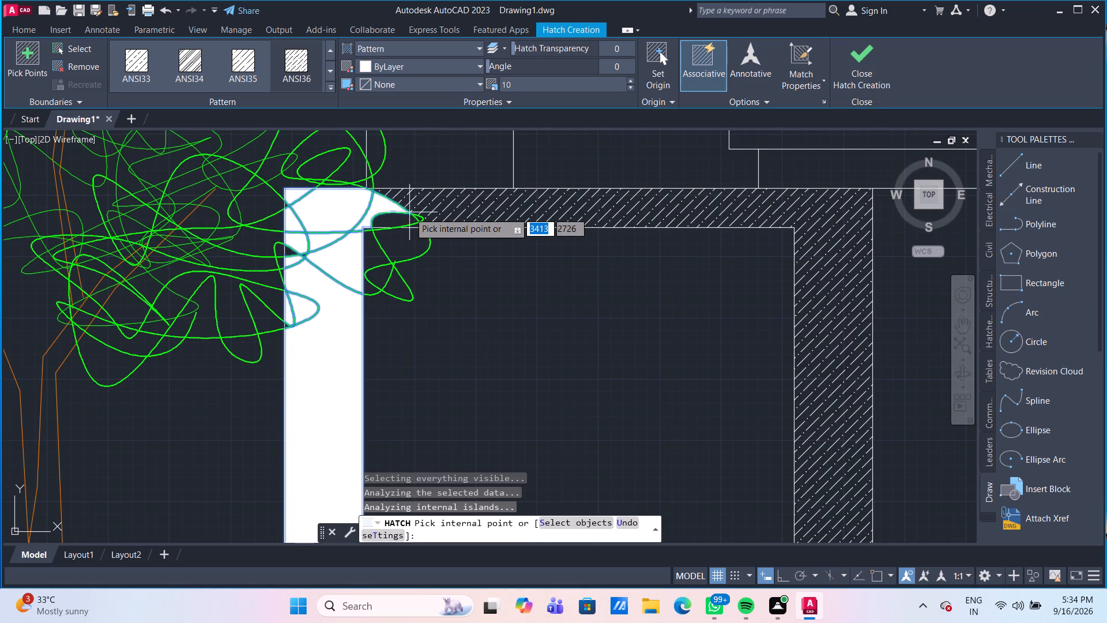
pyautogui.click(404, 219)
pyautogui.scroll(1, 258, 260)
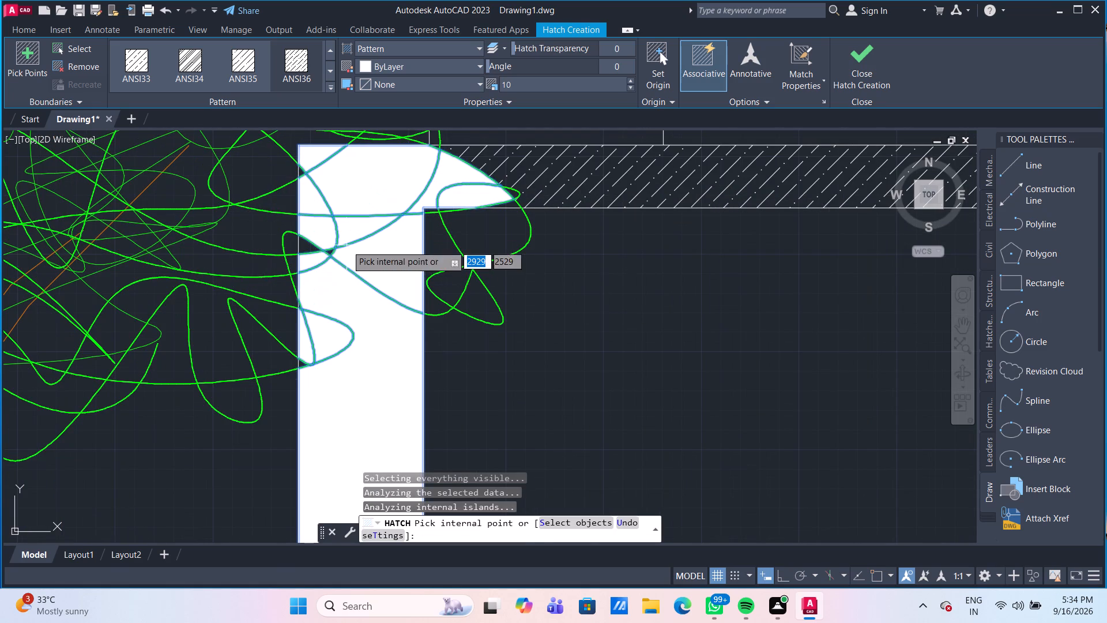
pyautogui.click(310, 250)
# Set the new leg hatch's scale to 300 and end the Hatch command.
pyautogui.scroll(-3, 485, 322)
pyautogui.scroll(-1, 529, 359)
pyautogui.moveTo(517, 347); pyautogui.dragTo(483, 299, button='middle')
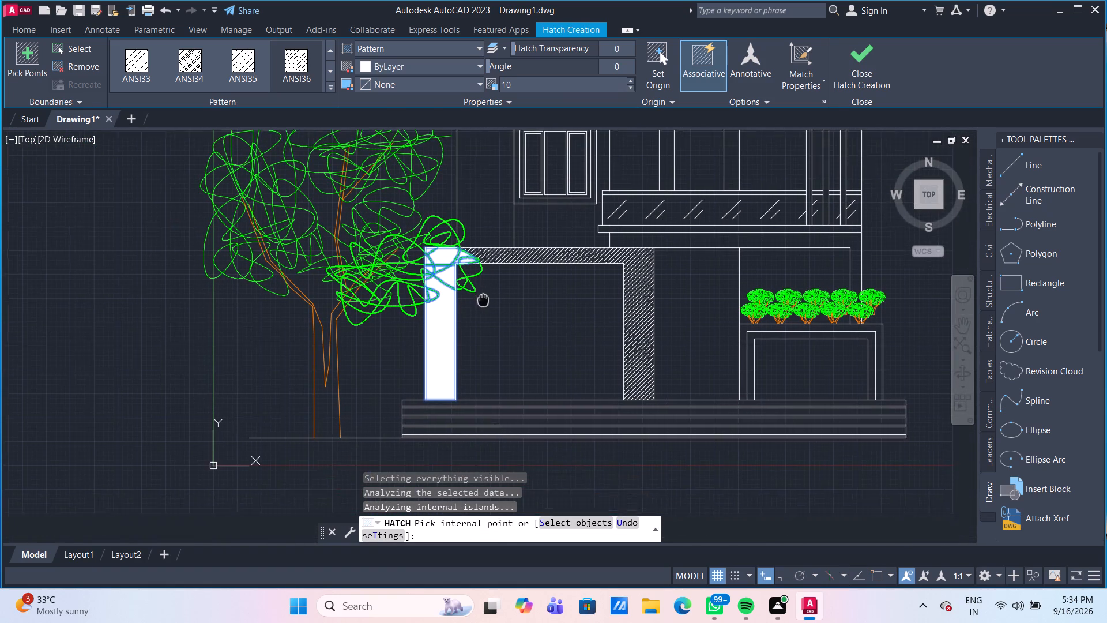
pyautogui.moveTo(483, 299); pyautogui.dragTo(462, 270, button='middle')
pyautogui.click(582, 87)
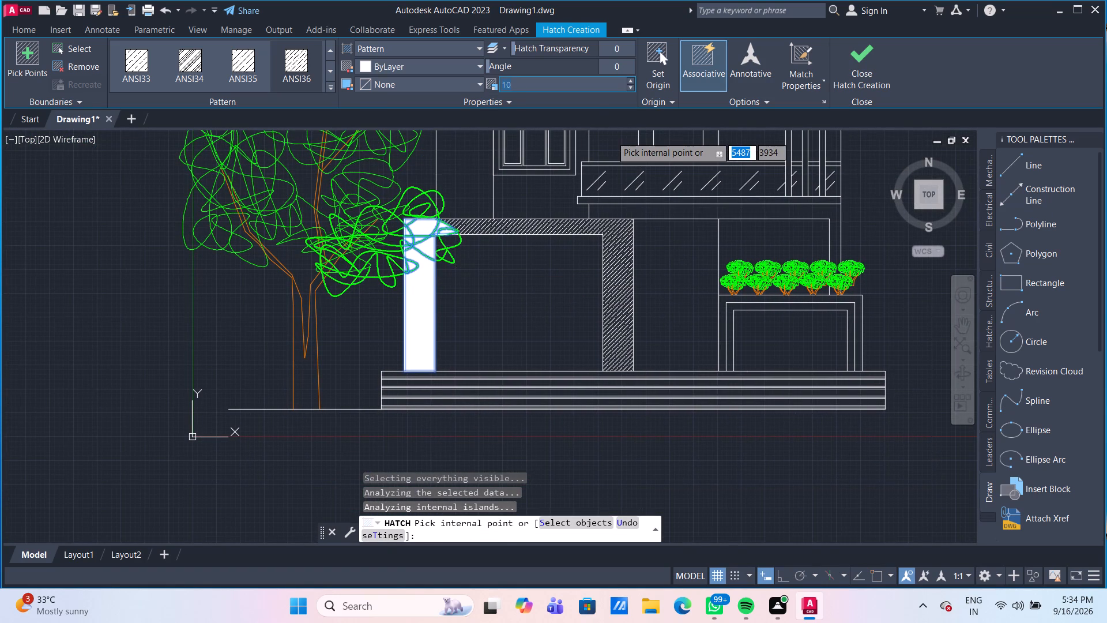
pyautogui.write('300')
pyautogui.press('Return')
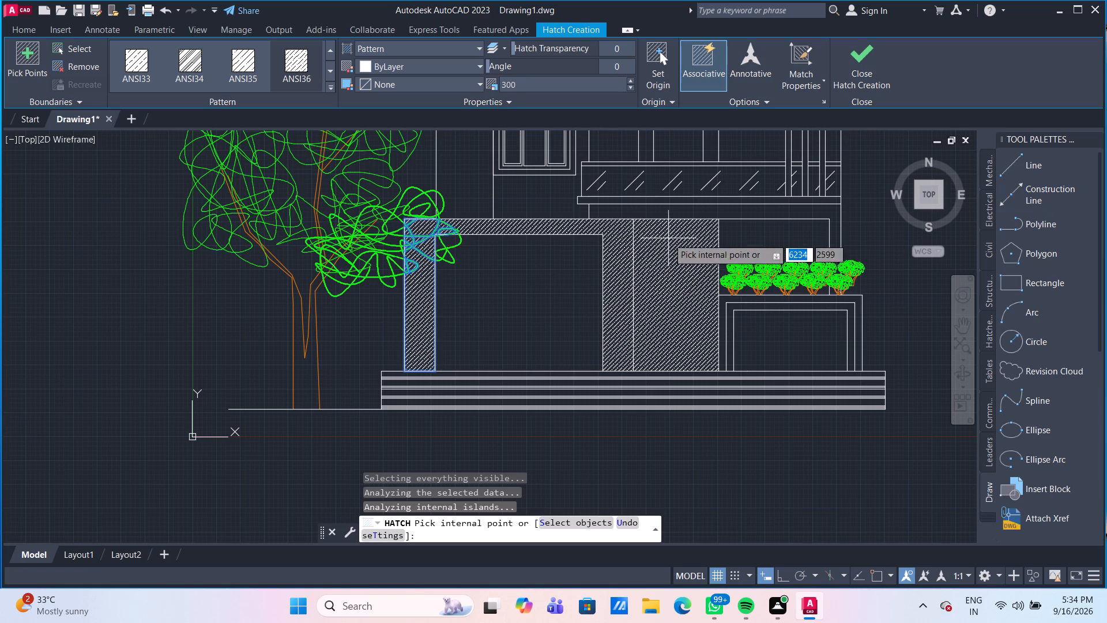
pyautogui.press('Escape')
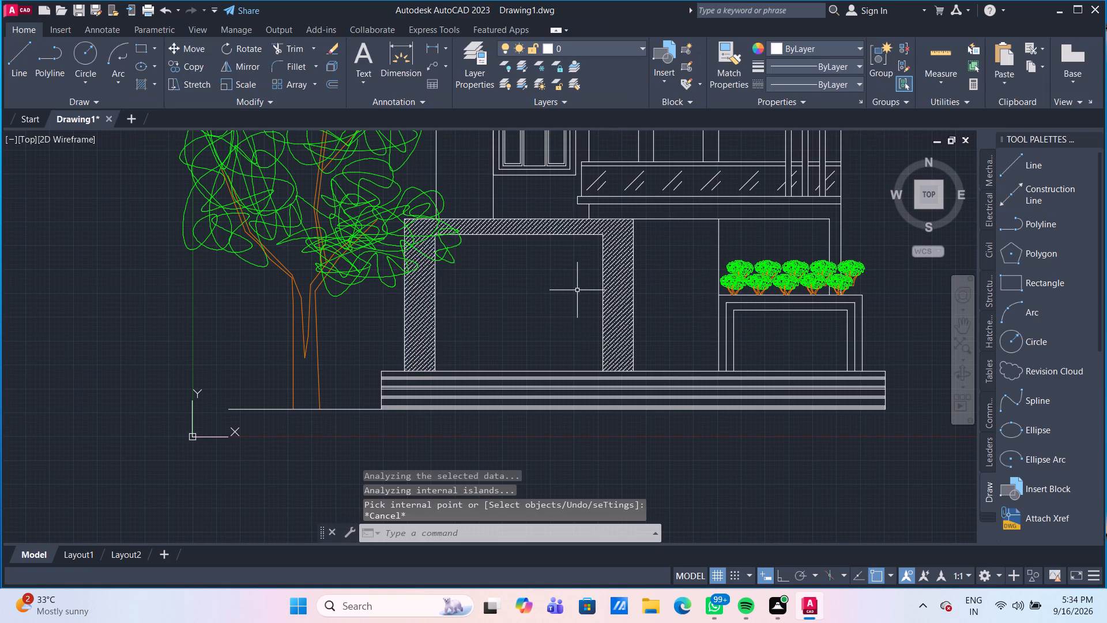
# Recolour both ANSI36 hatches of the ground-floor frame with index colour 113, comparing it with colours 123 and 103, and clear the selection.
pyautogui.scroll(2, 661, 239)
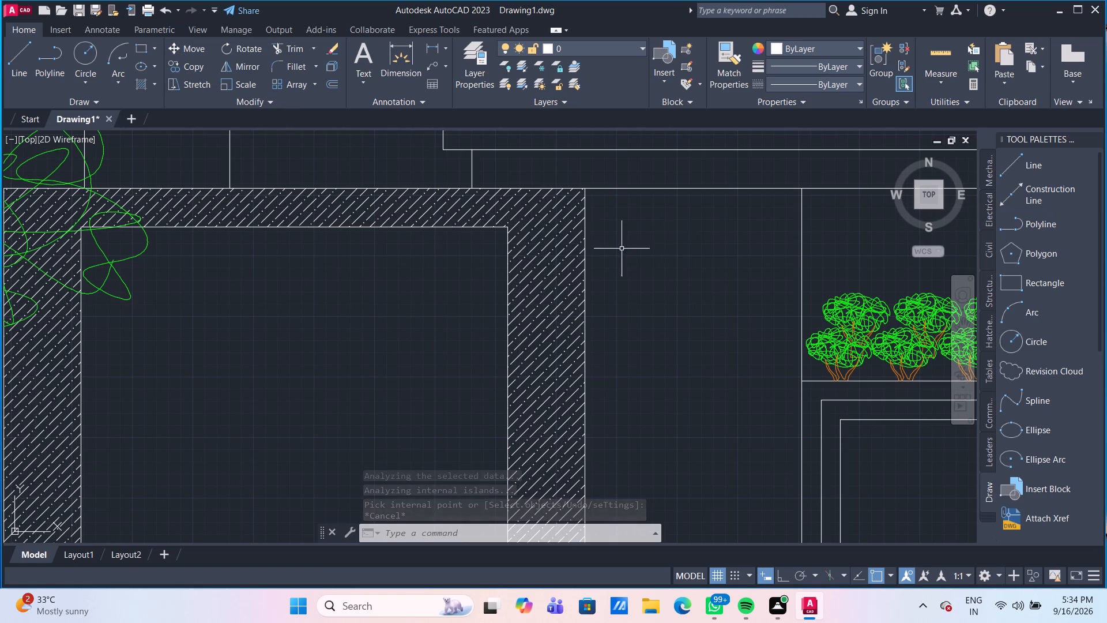
pyautogui.click(555, 239)
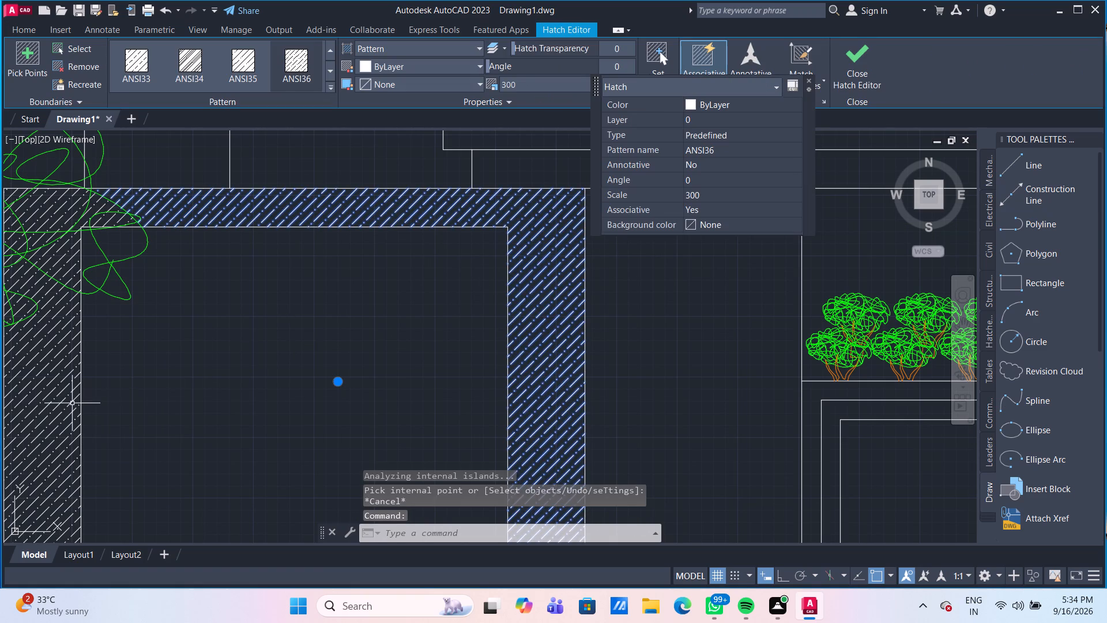
pyautogui.click(67, 403)
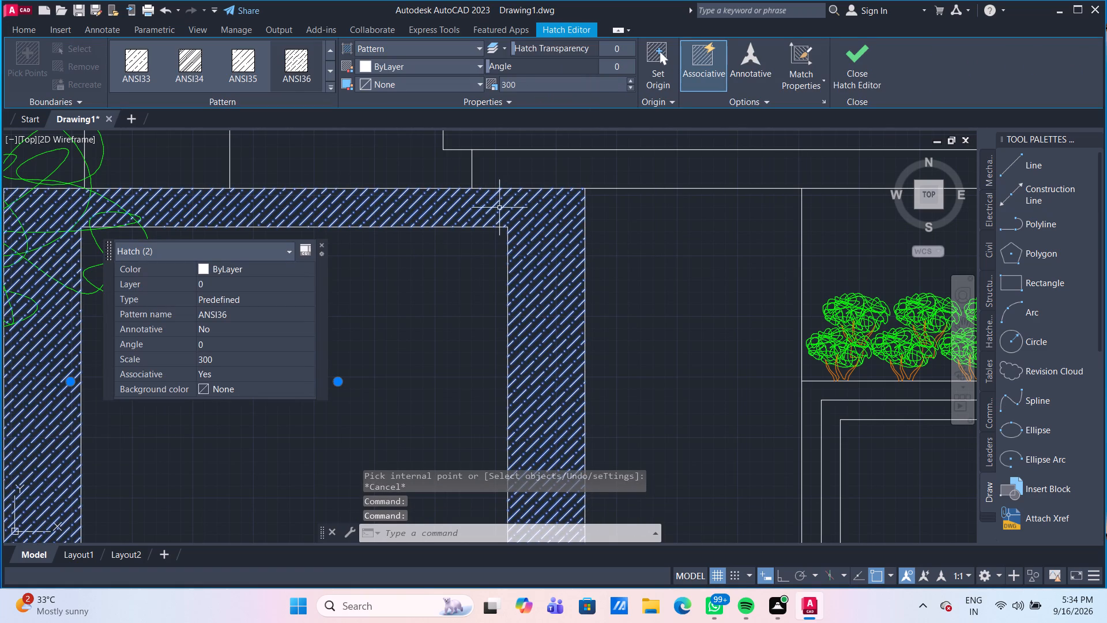
pyautogui.click(284, 266)
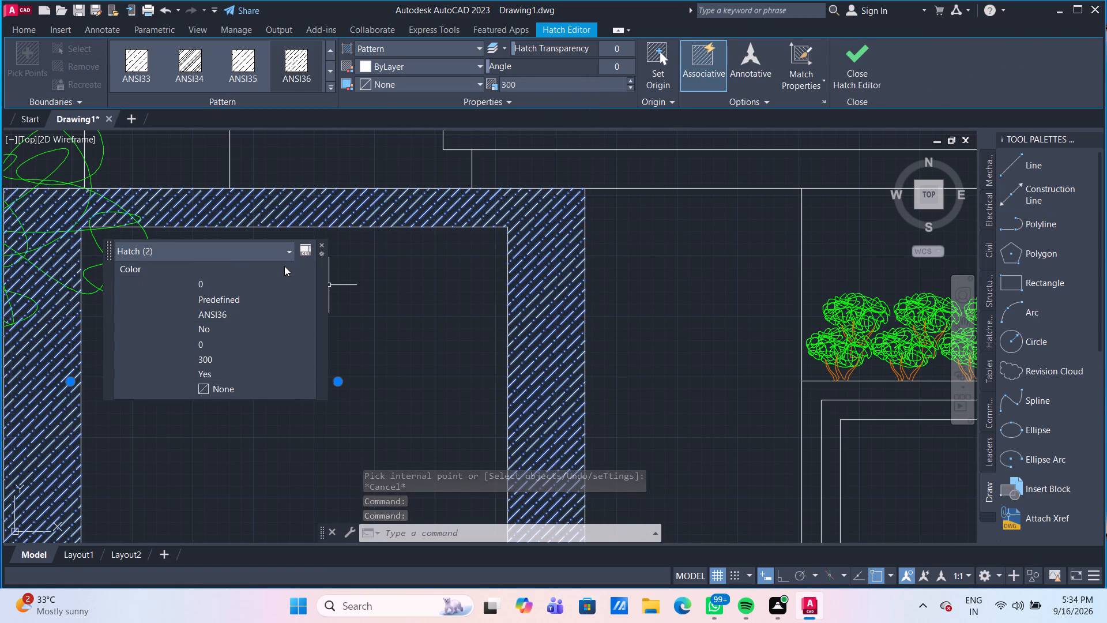
pyautogui.click(284, 266)
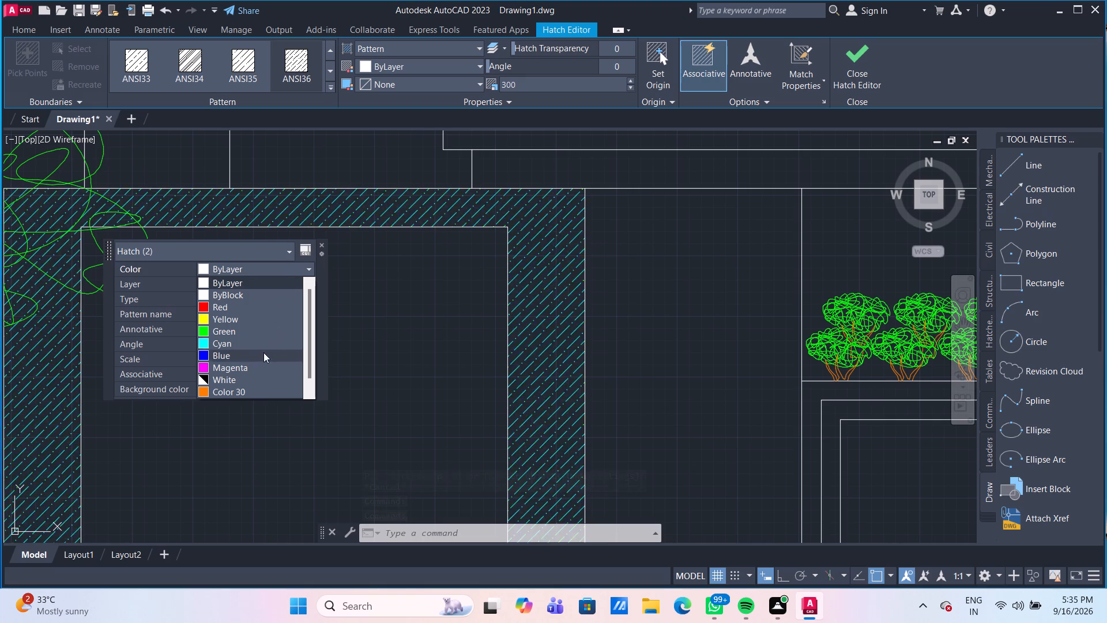
pyautogui.scroll(-4, 262, 376)
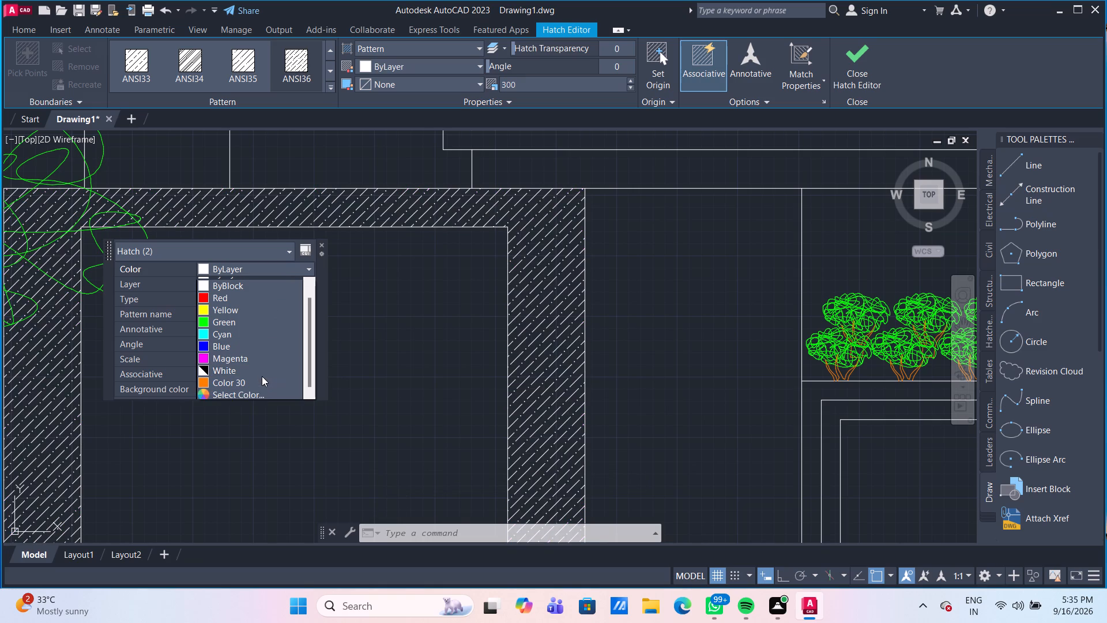
pyautogui.scroll(-1, 261, 376)
pyautogui.click(257, 392)
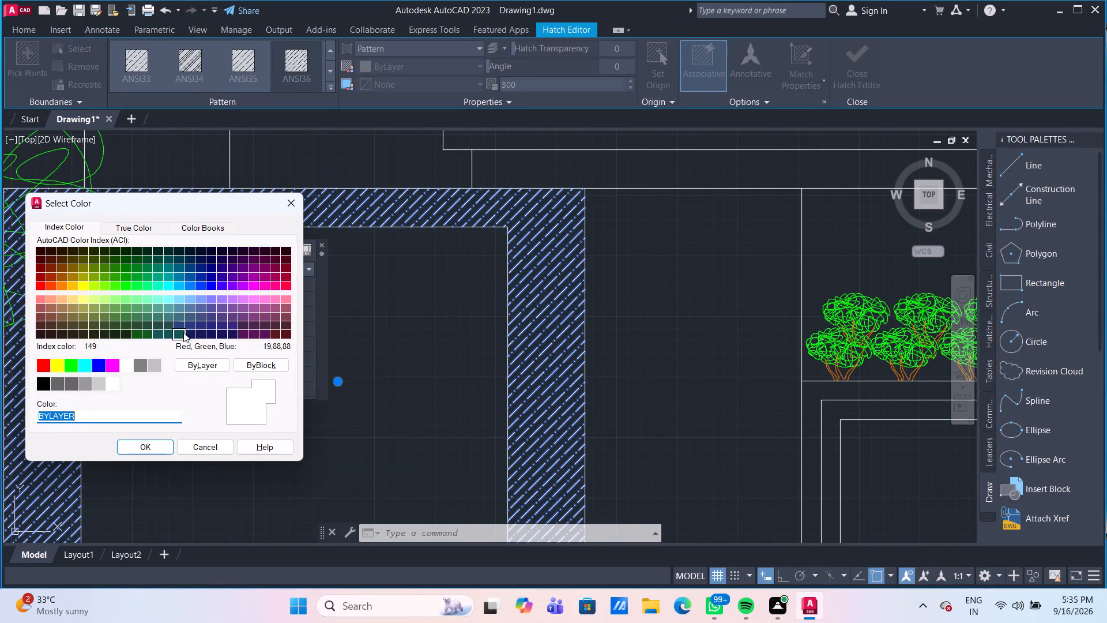
pyautogui.click(158, 307)
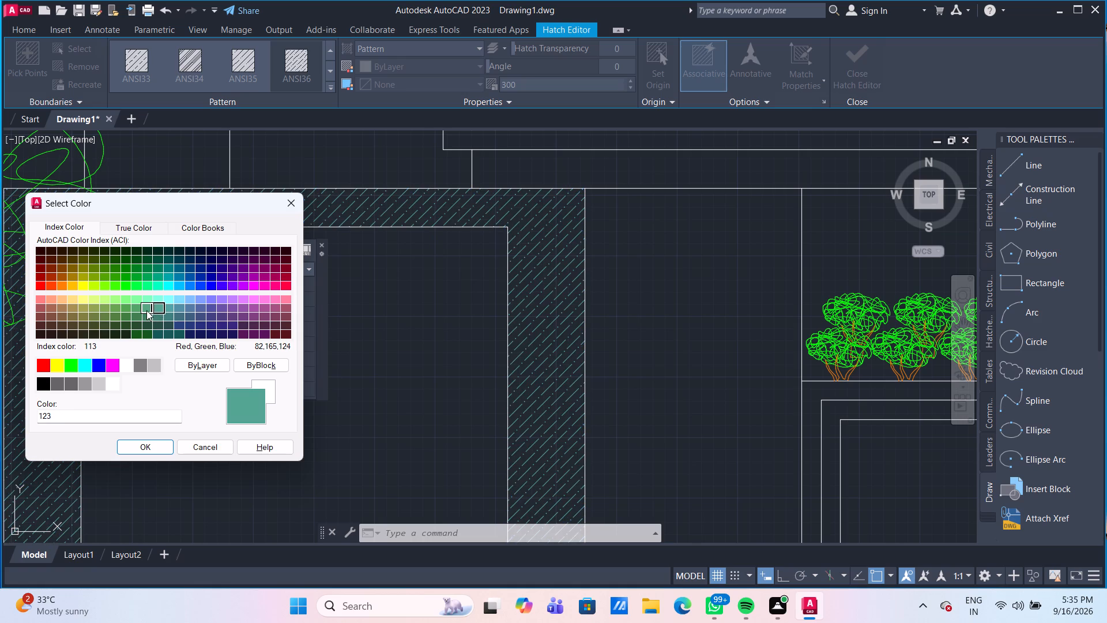
pyautogui.click(146, 310)
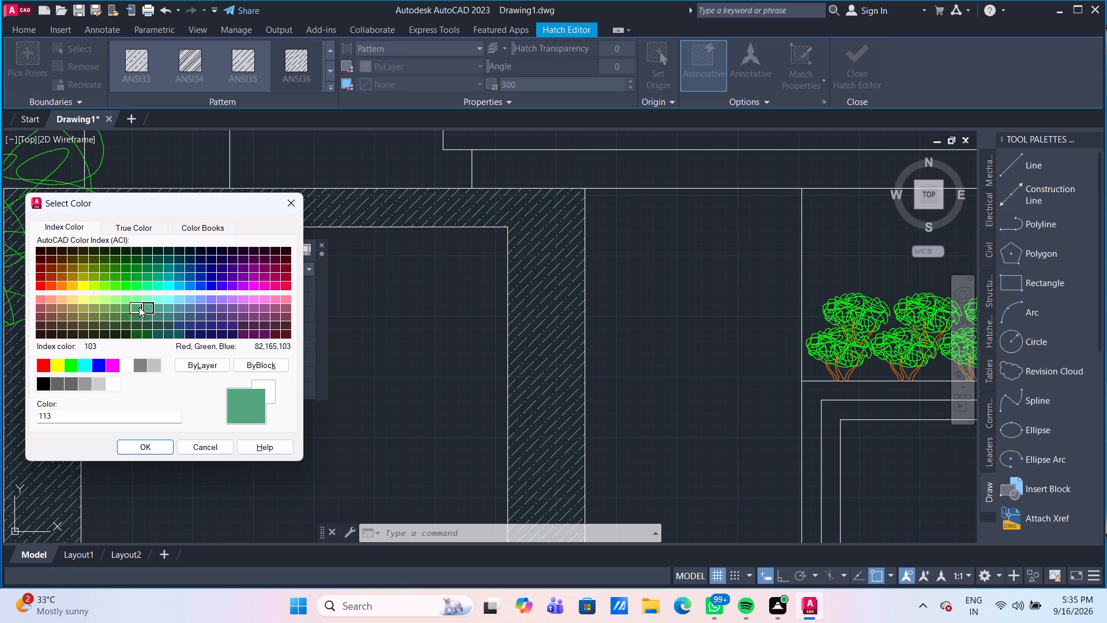
pyautogui.click(137, 306)
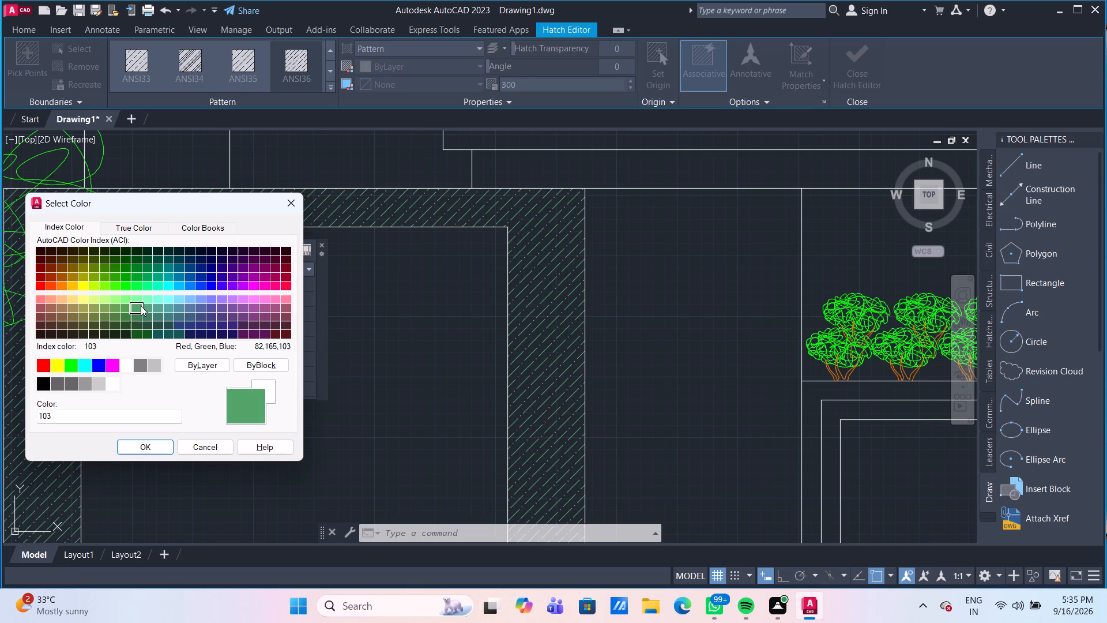
pyautogui.click(149, 309)
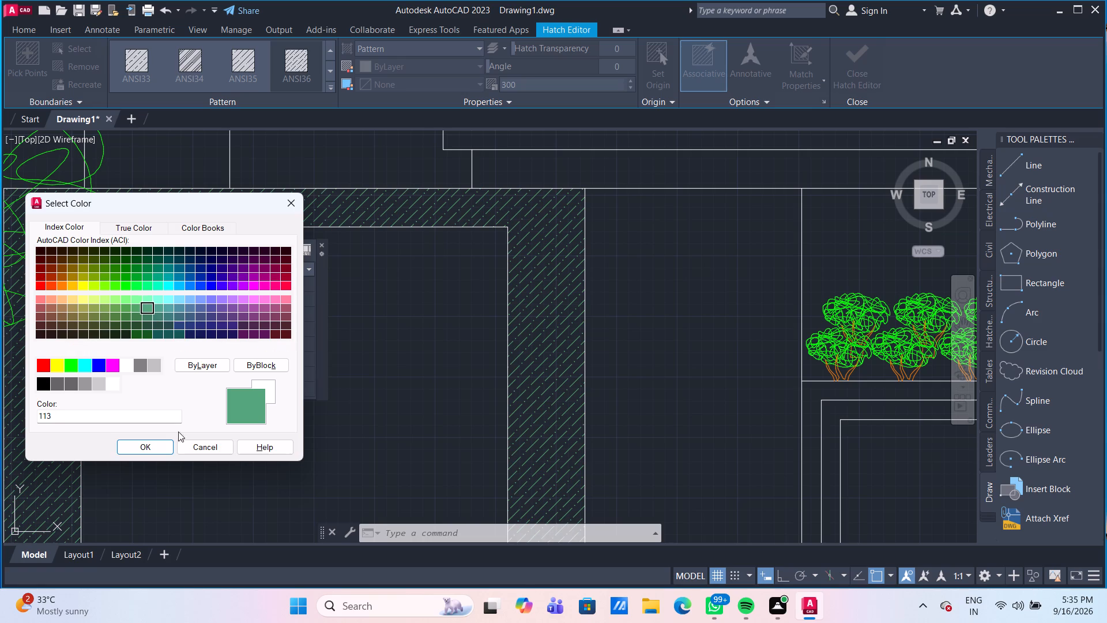
pyautogui.click(158, 447)
pyautogui.scroll(-1, 255, 402)
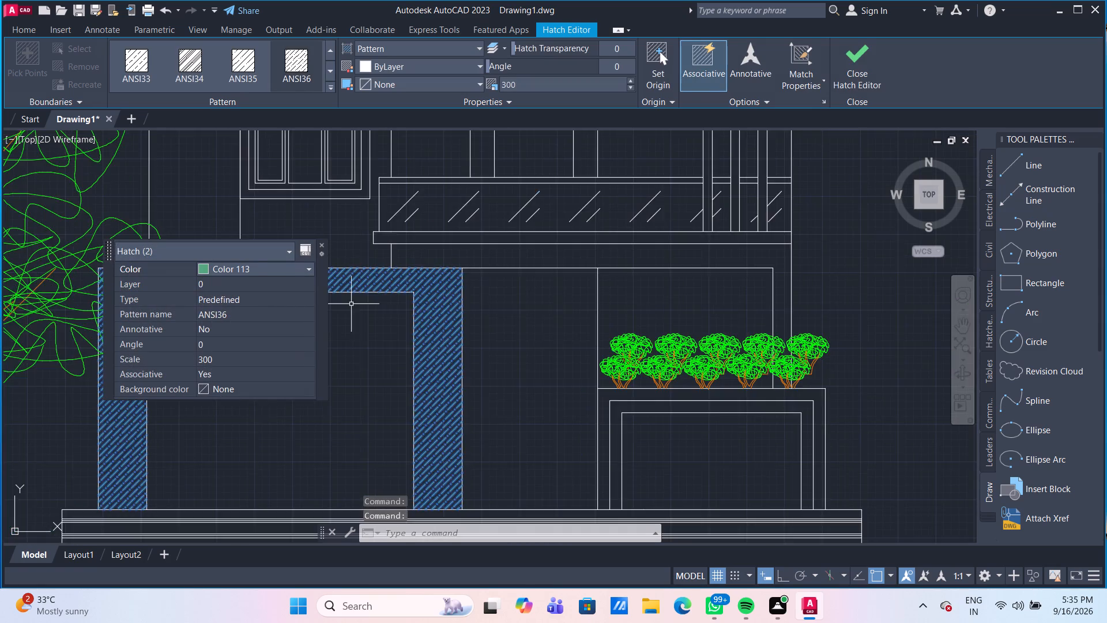
pyautogui.scroll(-3, 354, 303)
pyautogui.scroll(3, 416, 326)
pyautogui.moveTo(413, 337); pyautogui.dragTo(414, 338, button='middle')
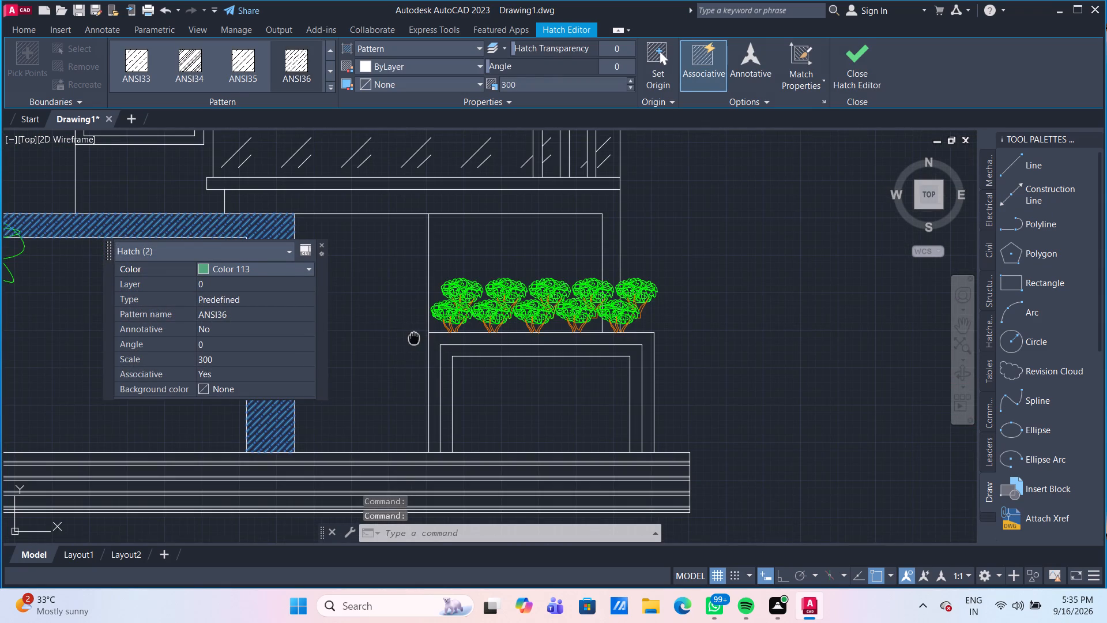
pyautogui.moveTo(414, 338); pyautogui.dragTo(484, 370, button='middle')
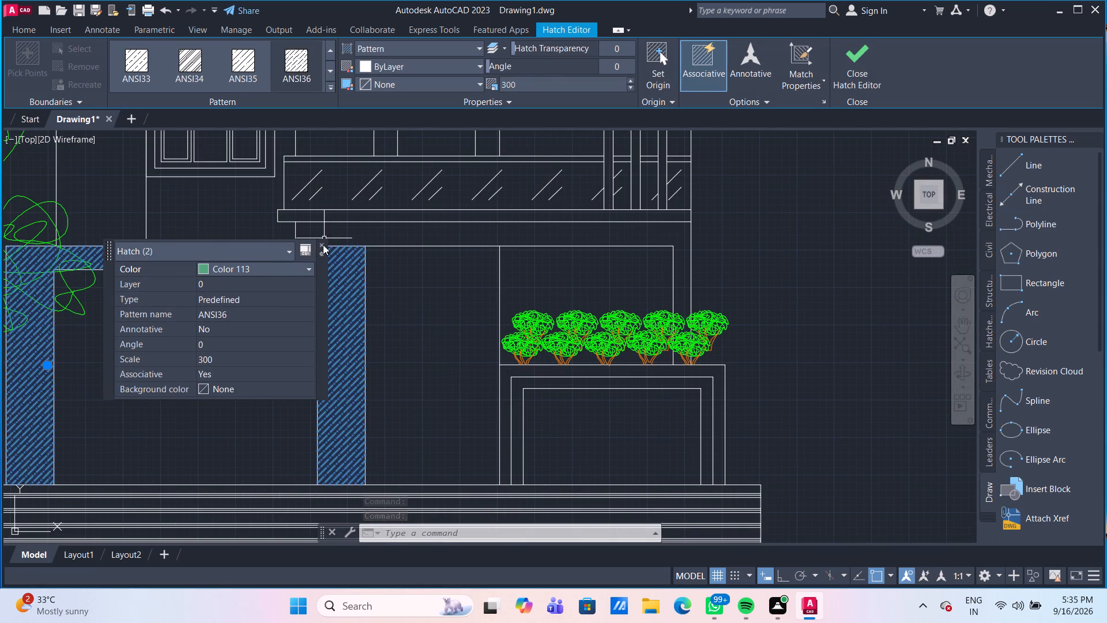
pyautogui.click(322, 245)
pyautogui.press('Escape')
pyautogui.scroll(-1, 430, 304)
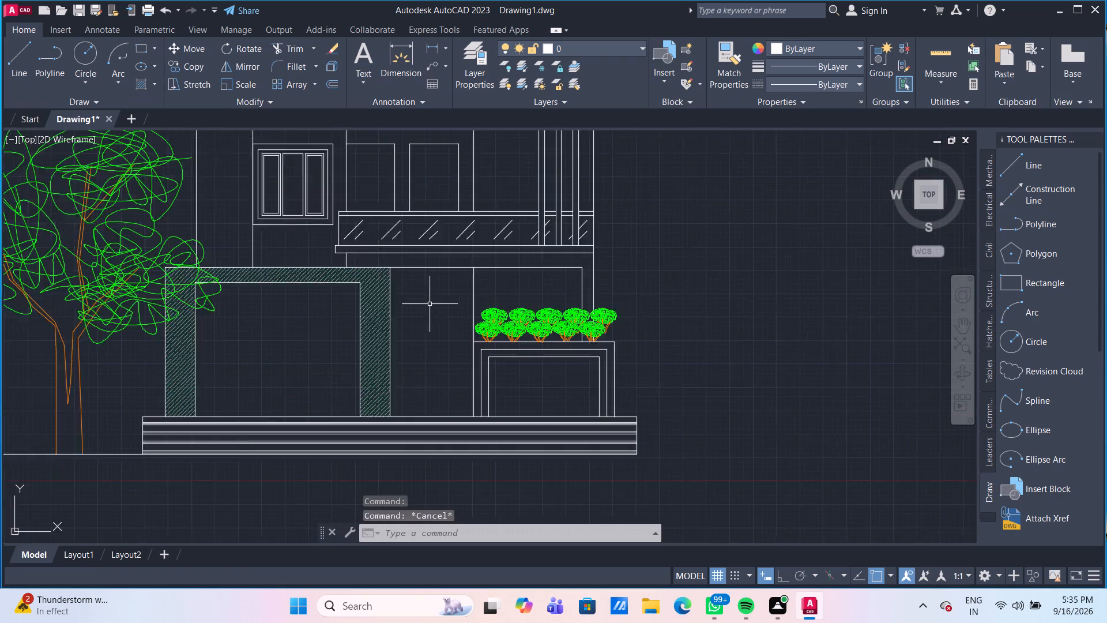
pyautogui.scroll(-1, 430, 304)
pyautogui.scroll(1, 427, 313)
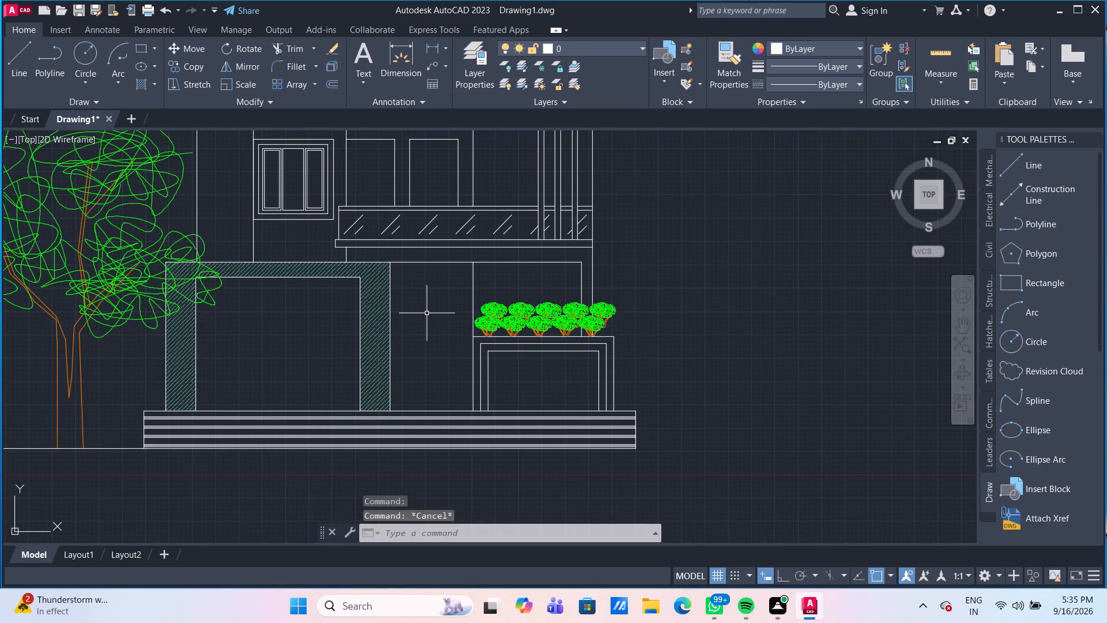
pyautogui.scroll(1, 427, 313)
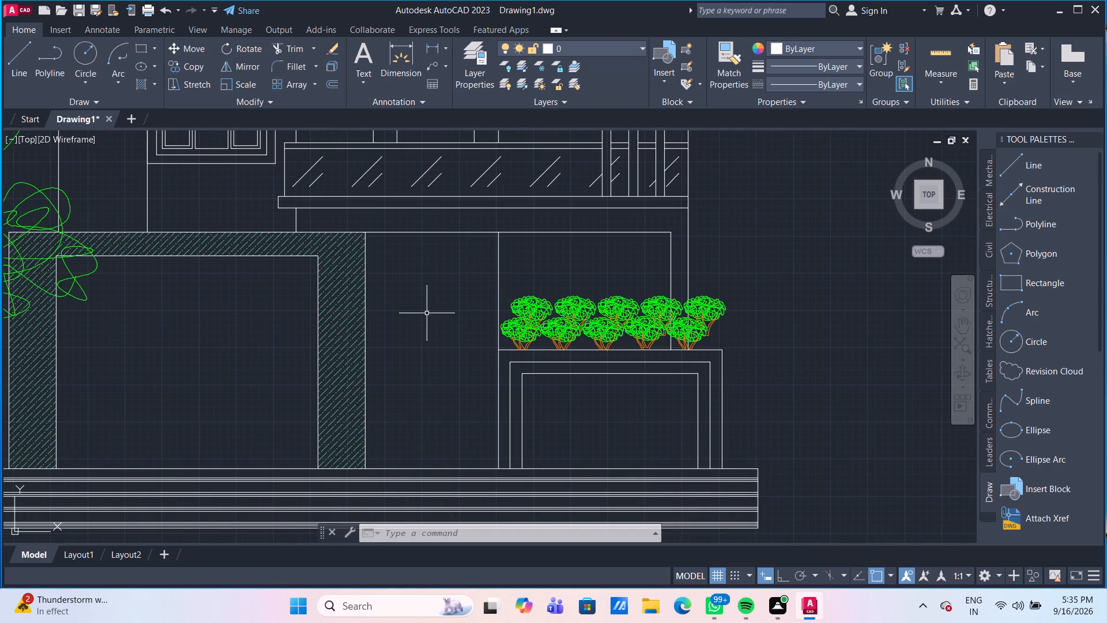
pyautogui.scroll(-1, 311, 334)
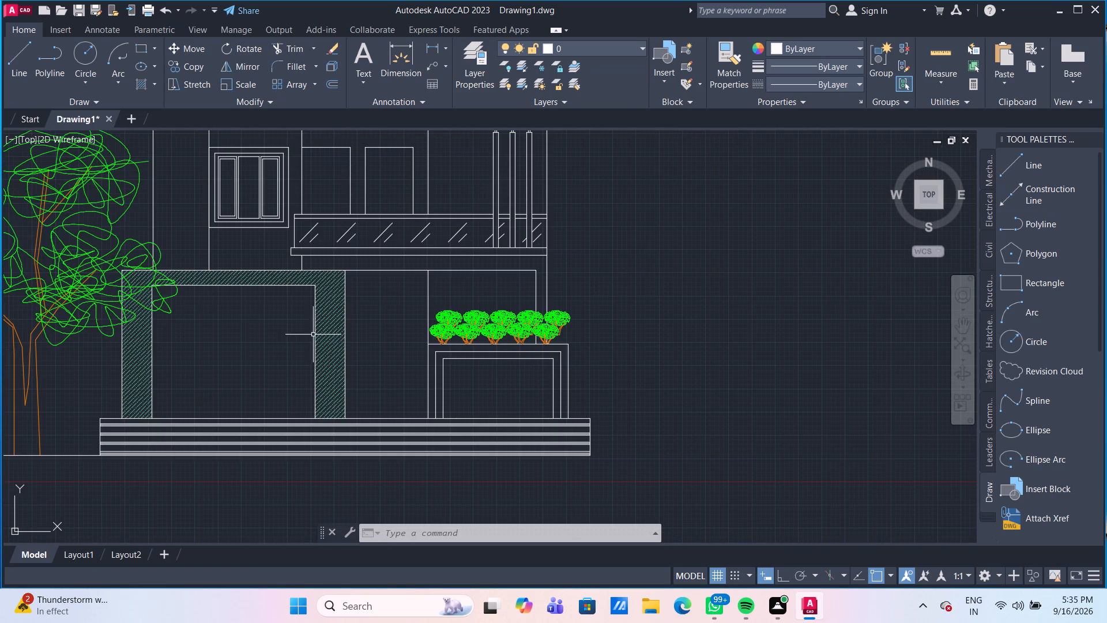
# Set the scale of both ANSI36 hatches on the ground-floor frame to 400 and clear the selection.
pyautogui.click(325, 339)
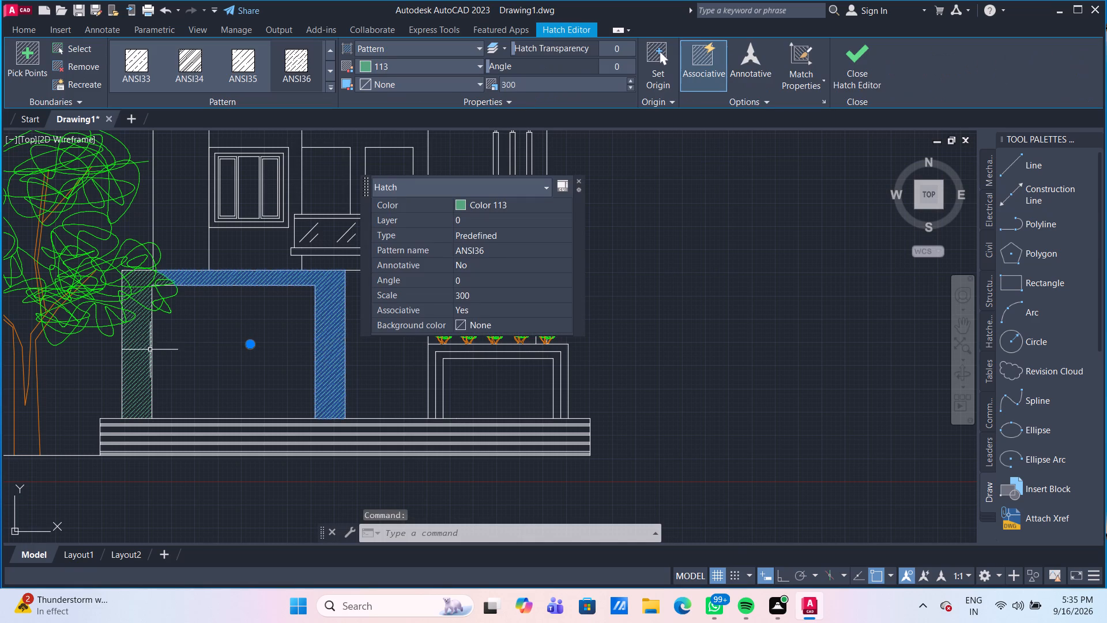
pyautogui.click(142, 354)
pyautogui.click(322, 311)
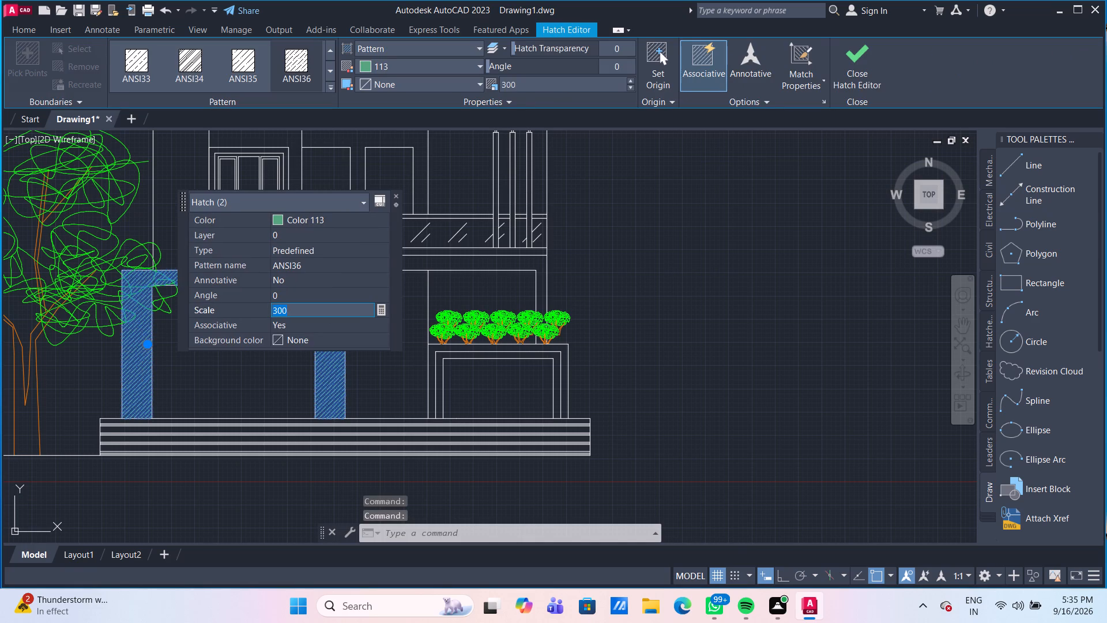
pyautogui.write('400')
pyautogui.press('Return')
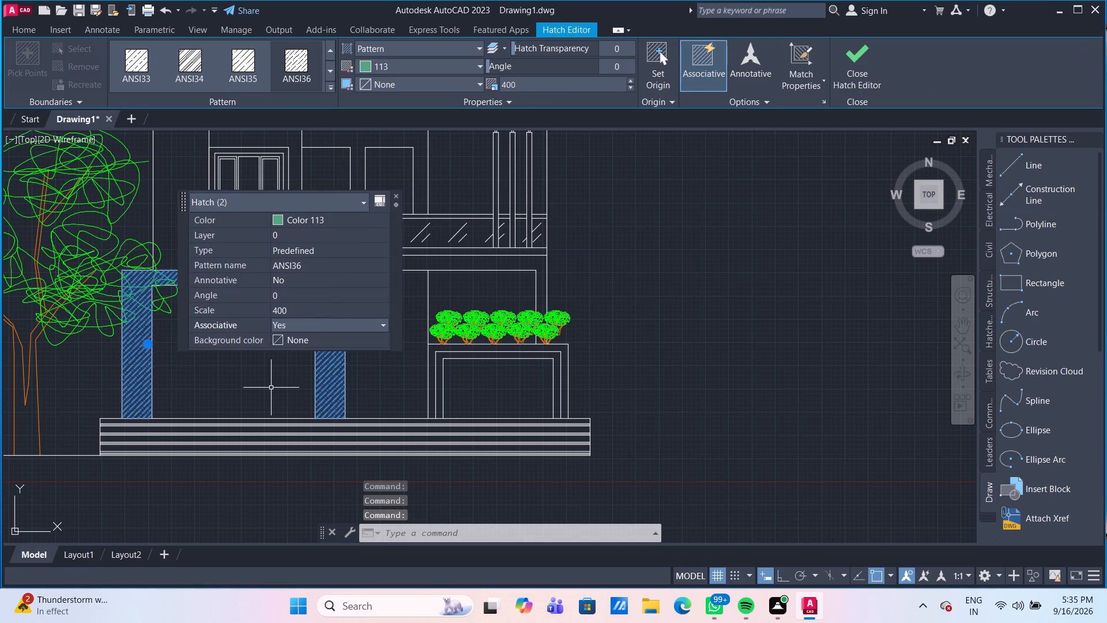
pyautogui.press('Escape')
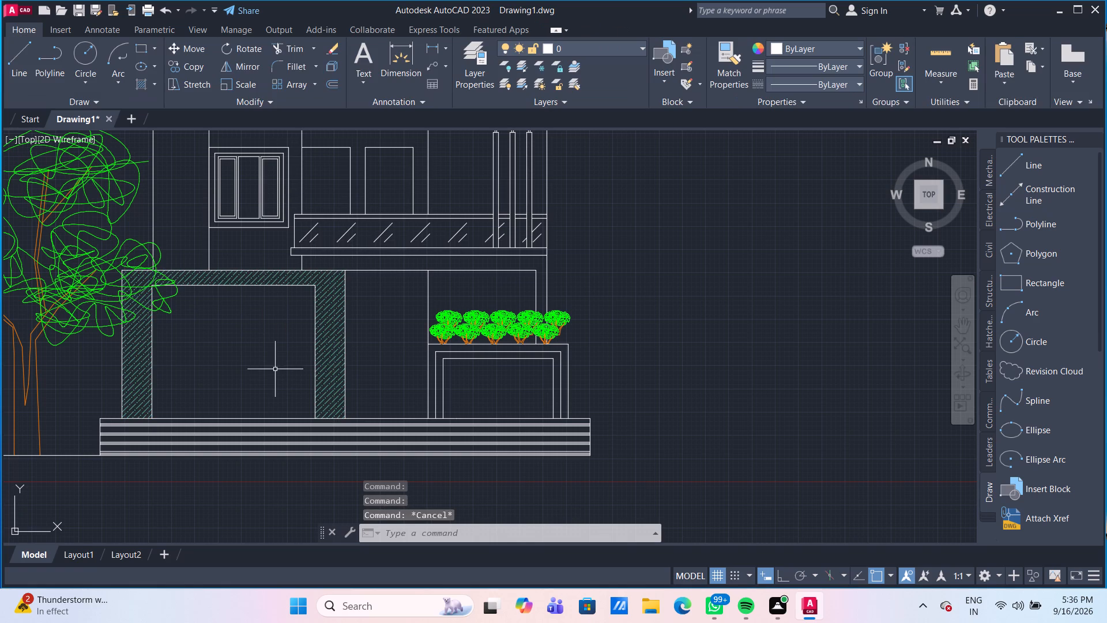
# Trim away the piece of vertical wall line crossing the upper band of the projecting C-shaped frame two storeys above the ground-floor frame.
pyautogui.scroll(1, 268, 324)
pyautogui.scroll(-1, 405, 326)
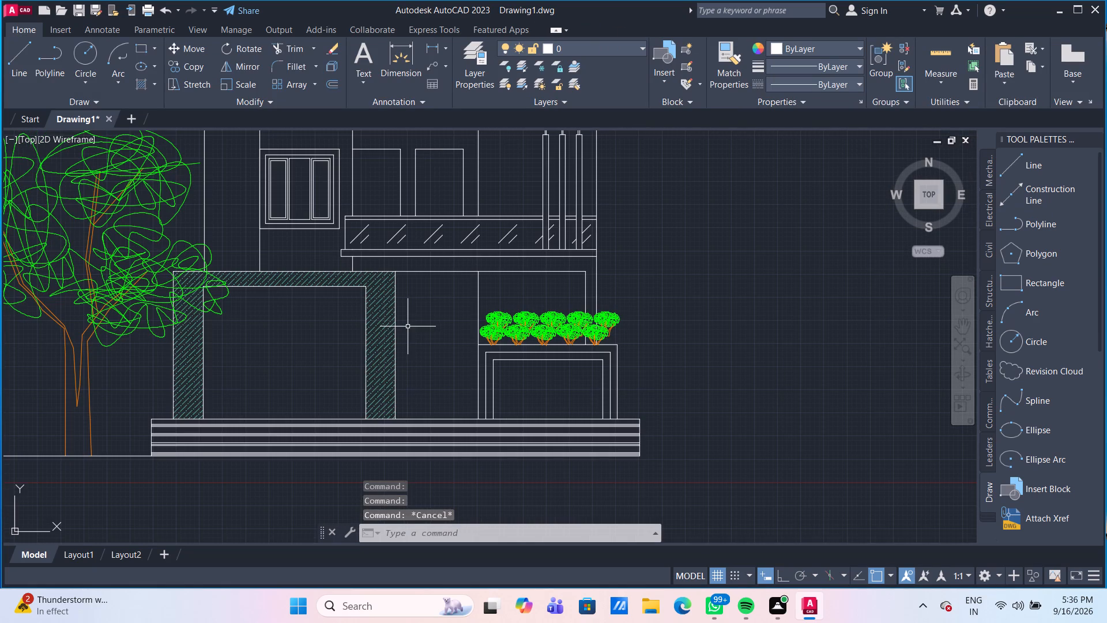
pyautogui.scroll(-1, 425, 329)
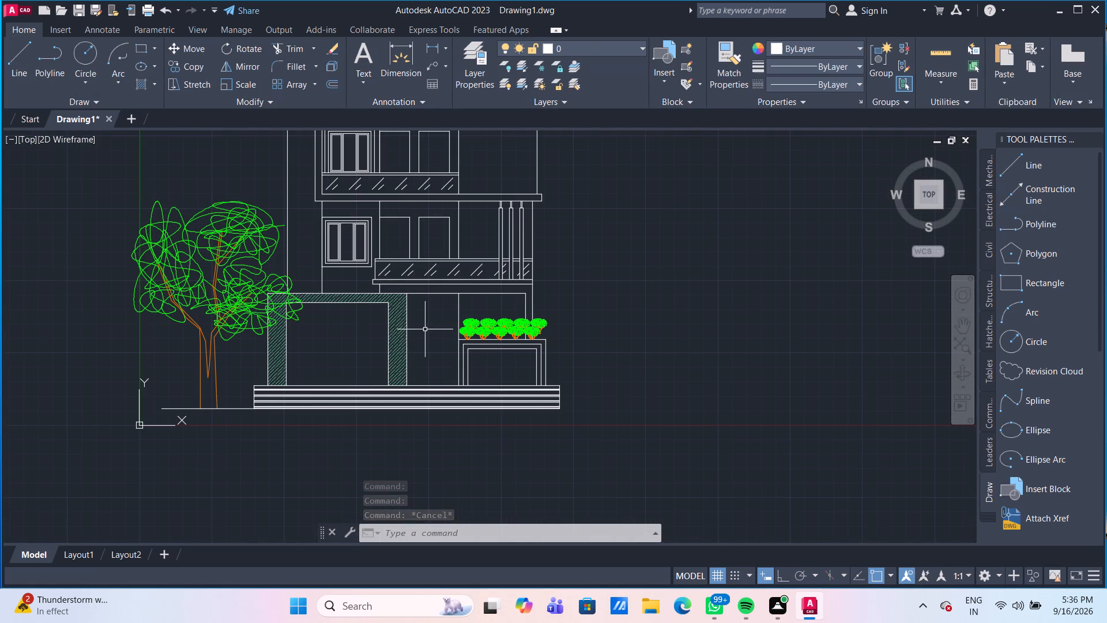
pyautogui.scroll(-1, 427, 331)
pyautogui.moveTo(428, 332); pyautogui.dragTo(424, 365, button='middle')
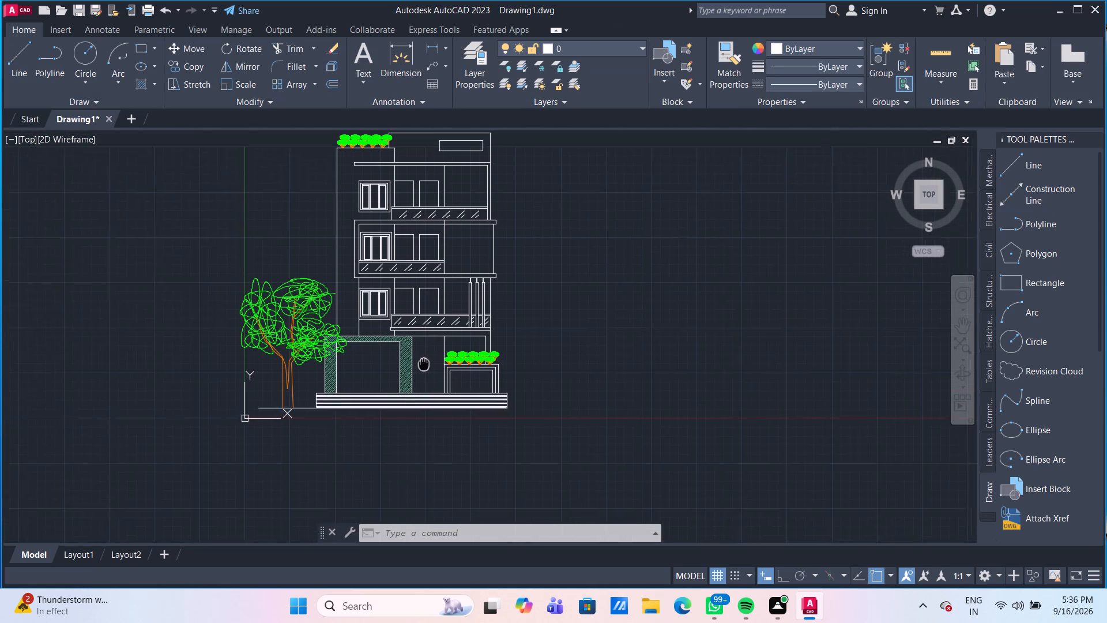
pyautogui.moveTo(424, 365); pyautogui.dragTo(421, 410, button='middle')
pyautogui.scroll(2, 404, 321)
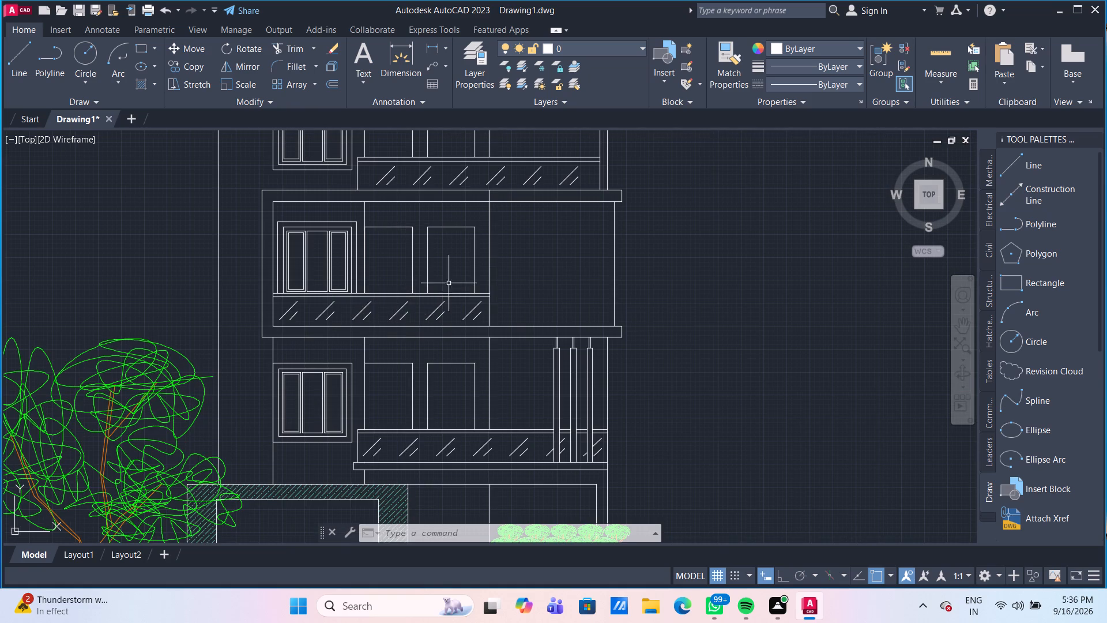
pyautogui.moveTo(509, 258); pyautogui.dragTo(510, 344, button='middle')
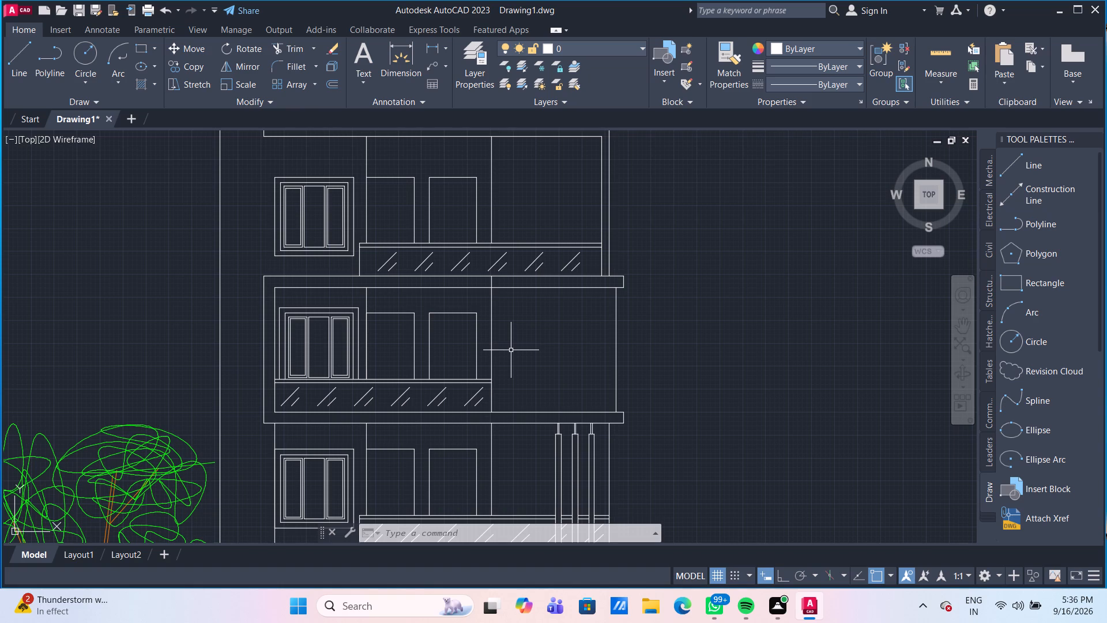
pyautogui.write('TR')
pyautogui.press('Return')
pyautogui.click(491, 284)
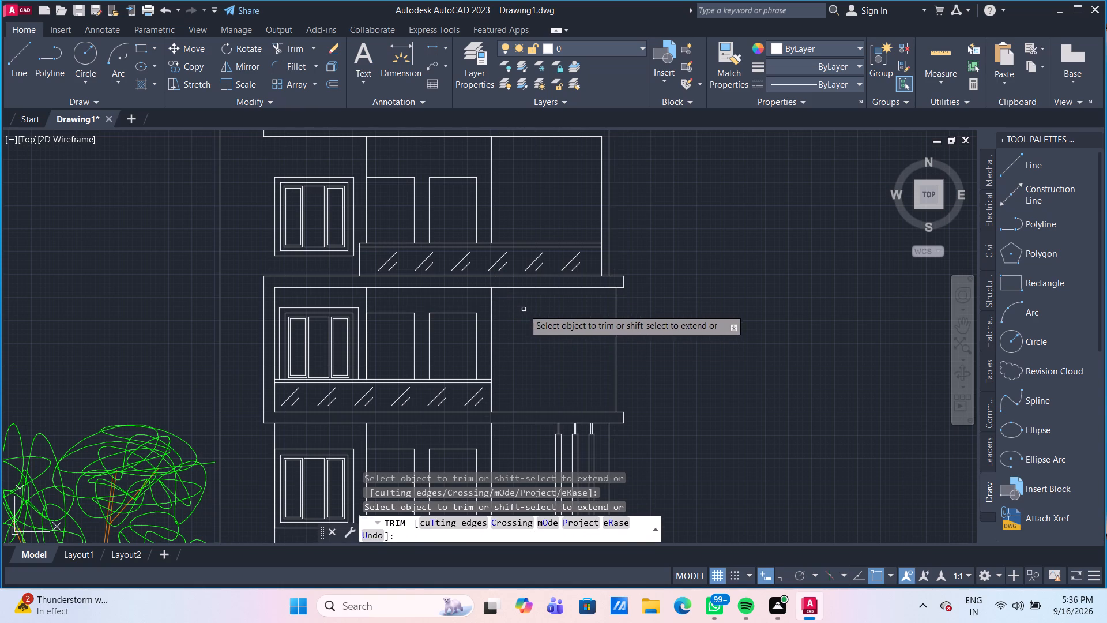
pyautogui.press('Escape')
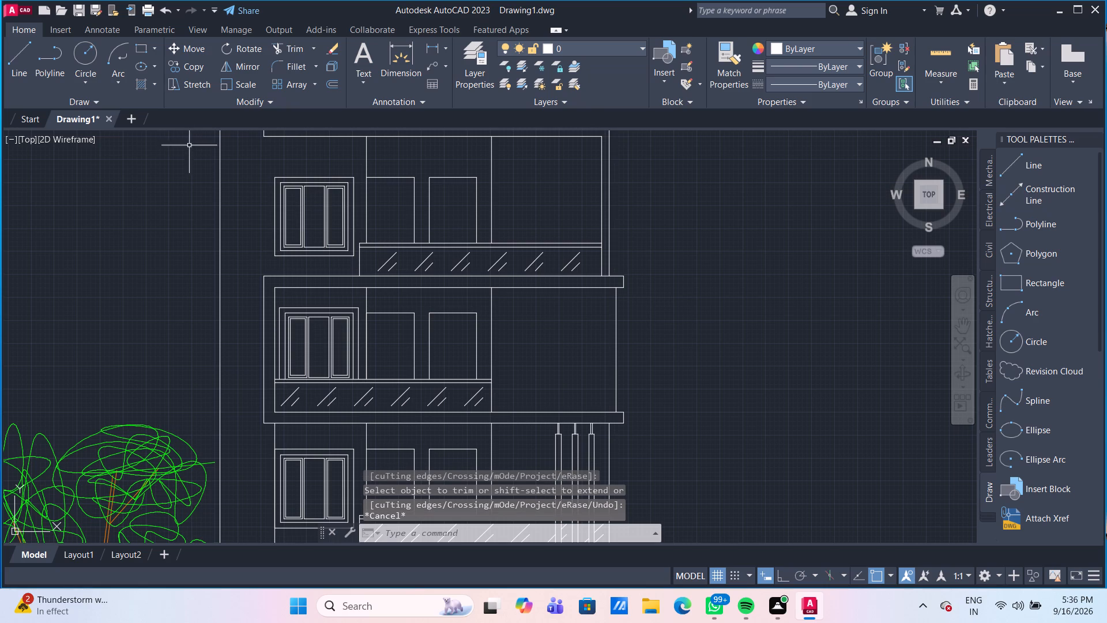
# Hatch the projecting C-shaped frame around the second-floor balcony with ANSI36 at scale 400.
pyautogui.click(141, 85)
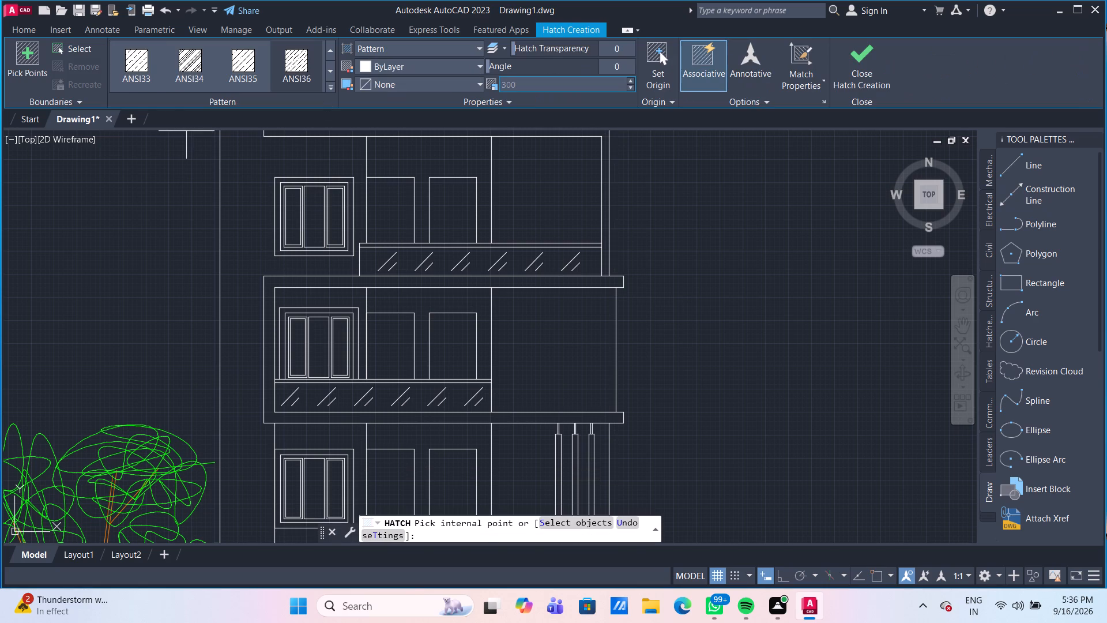
pyautogui.click(532, 89)
pyautogui.write('400')
pyautogui.press('Return')
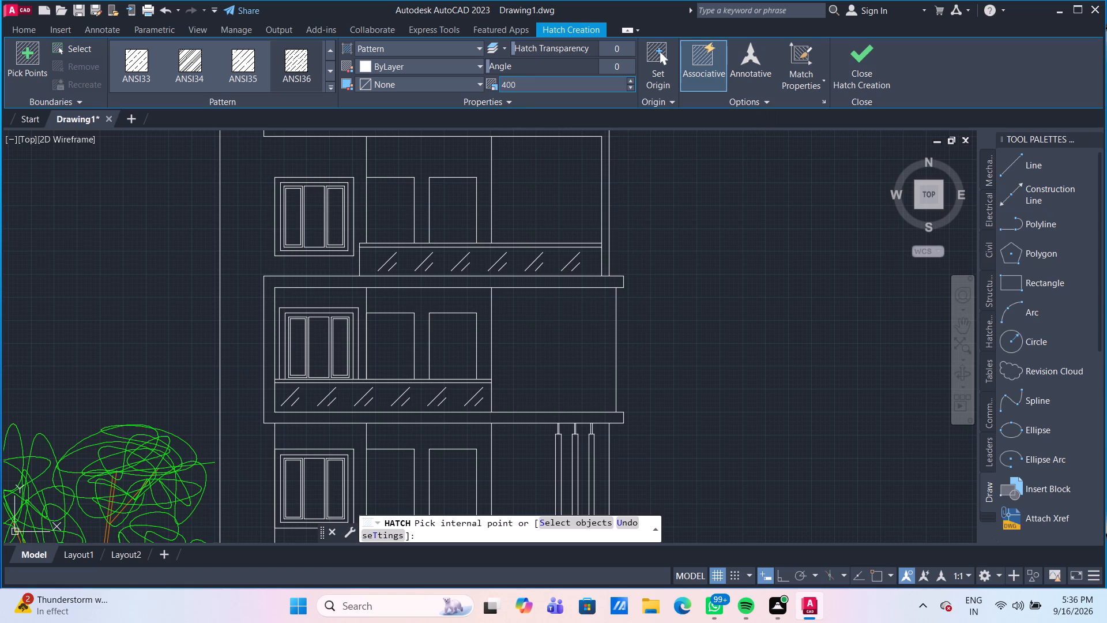
pyautogui.click(307, 283)
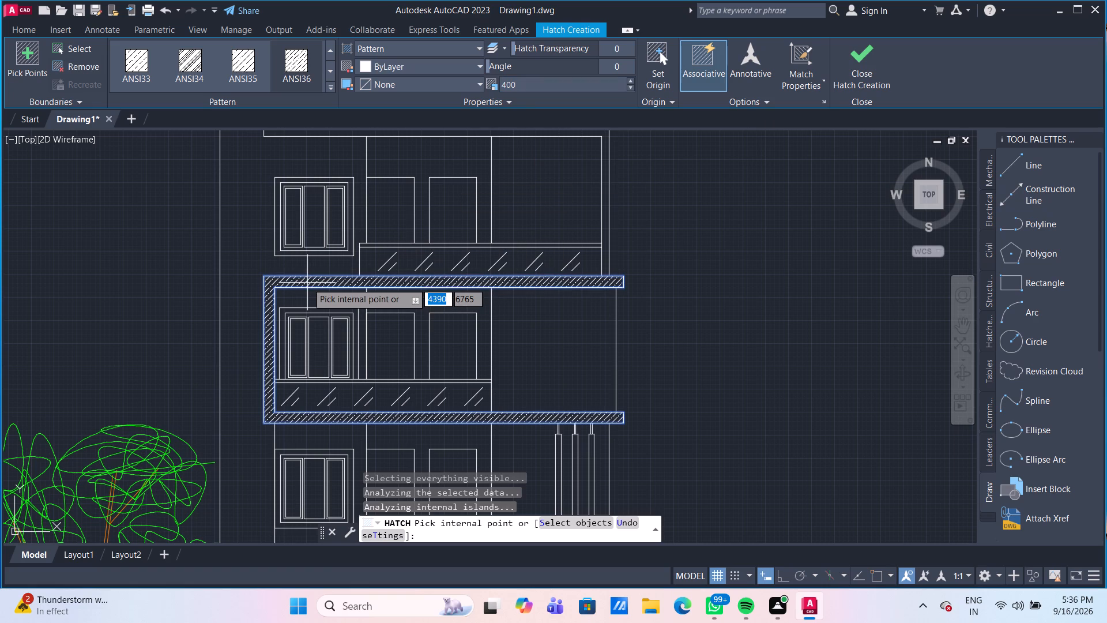
pyautogui.press('Escape')
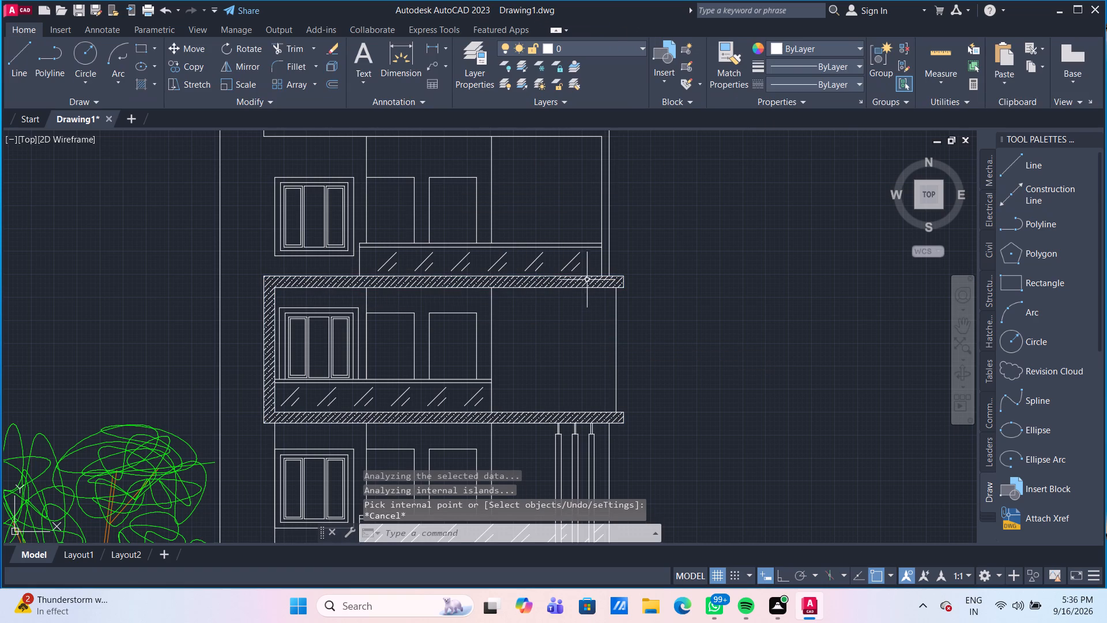
# Recolour the C-shaped frame's hatch with colour 113 and clear the selection.
pyautogui.click(588, 282)
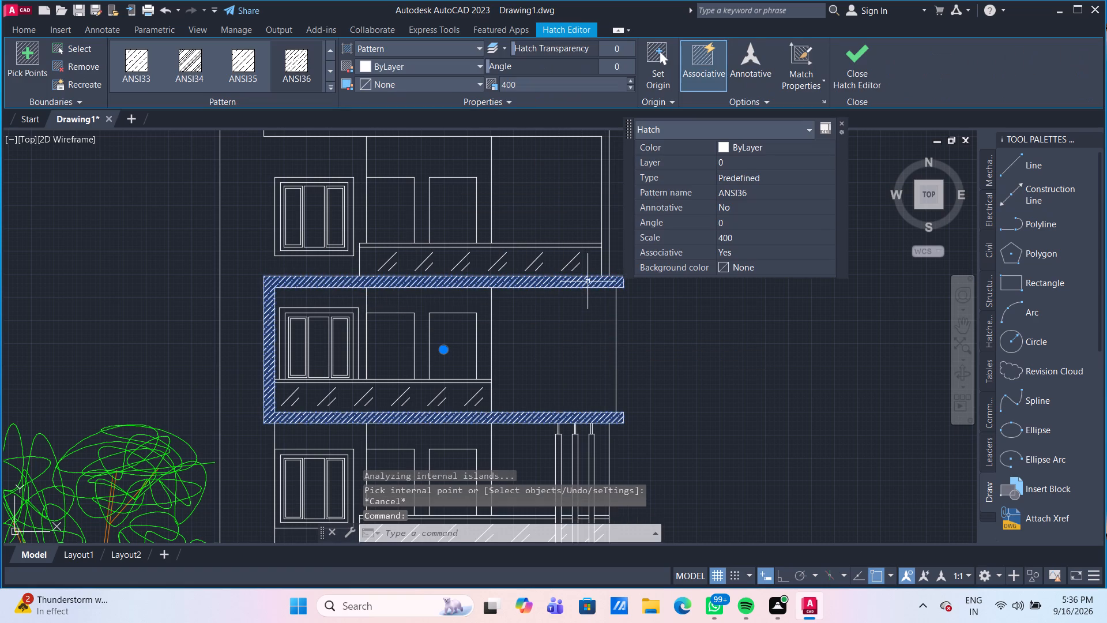
pyautogui.press('Escape')
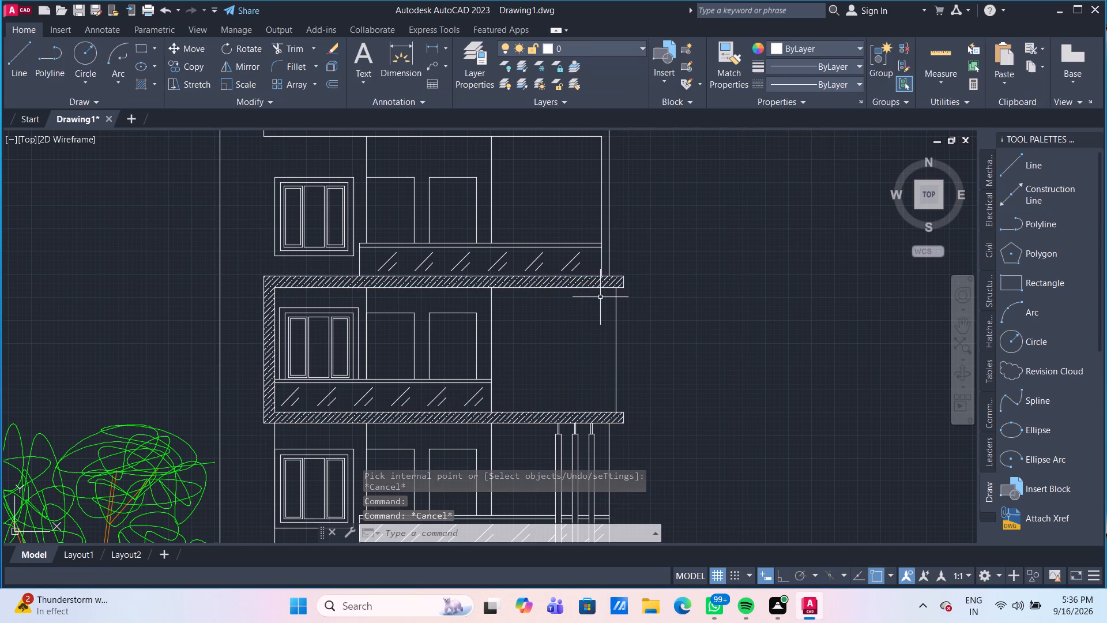
pyautogui.click(531, 282)
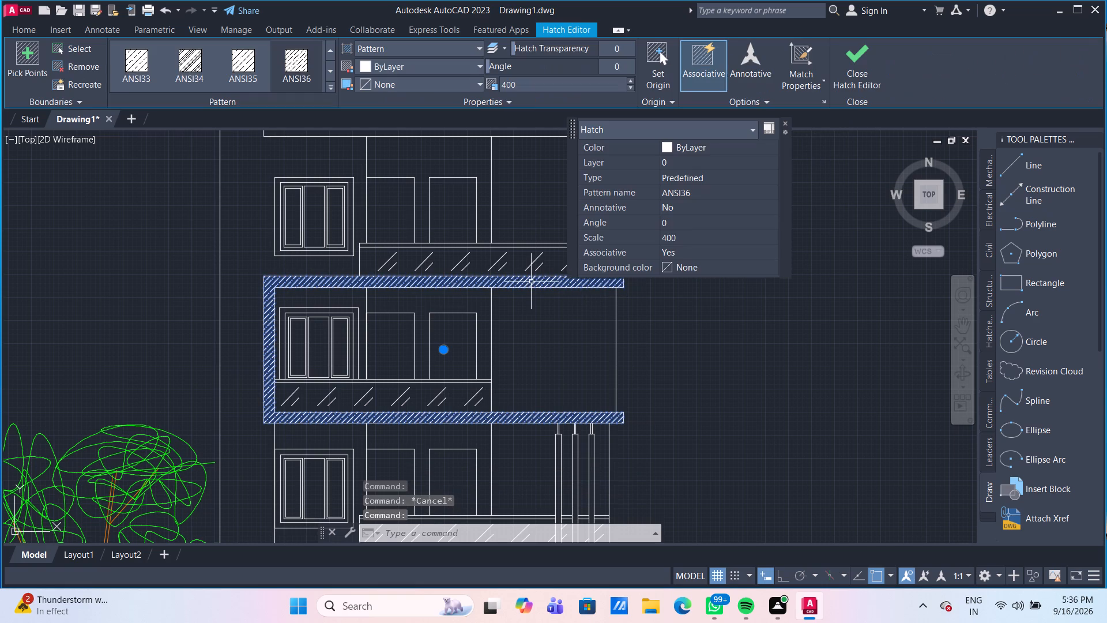
pyautogui.click(693, 144)
pyautogui.click(693, 144)
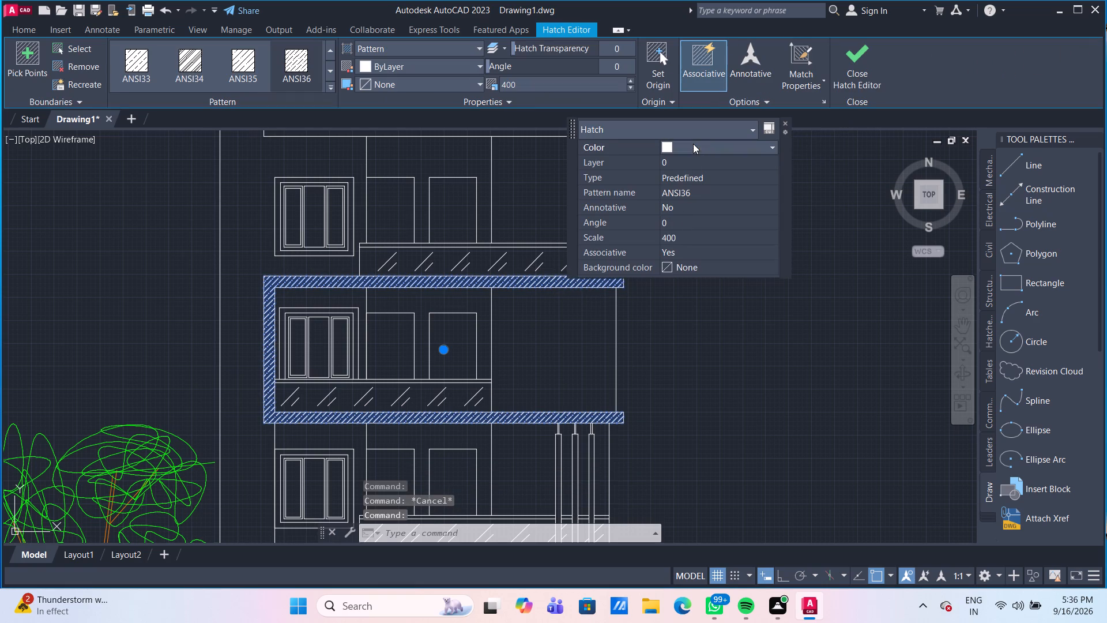
pyautogui.click(690, 272)
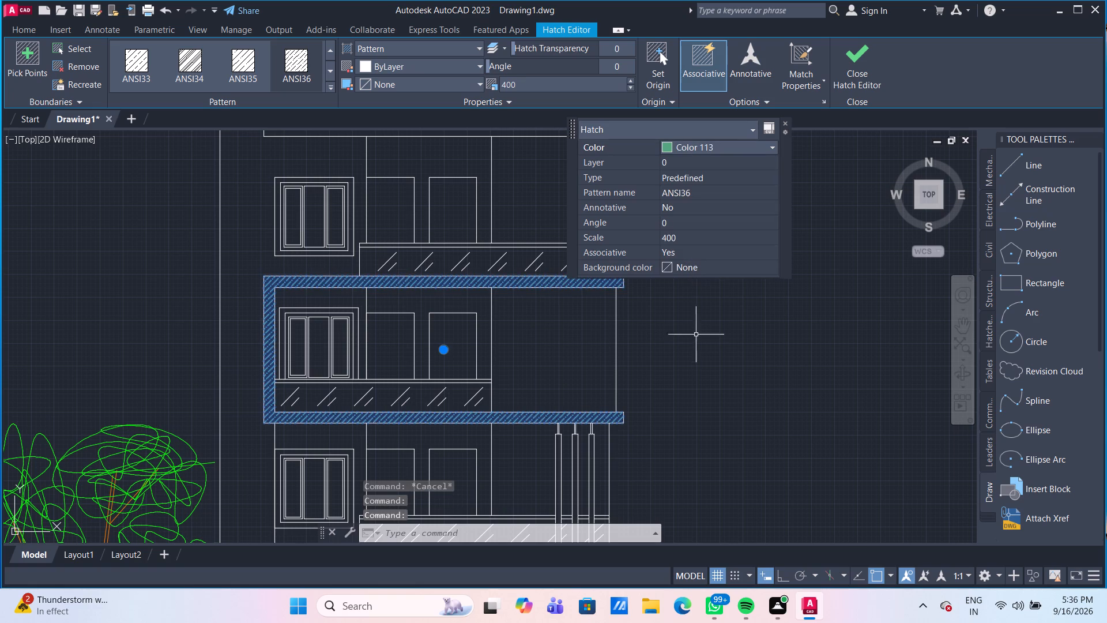
pyautogui.press('Escape')
# Recolour all lines of the three slender vertical posts beneath the C-shaped frame cyan and clear the selection.
pyautogui.scroll(-3, 722, 357)
pyautogui.scroll(1, 725, 360)
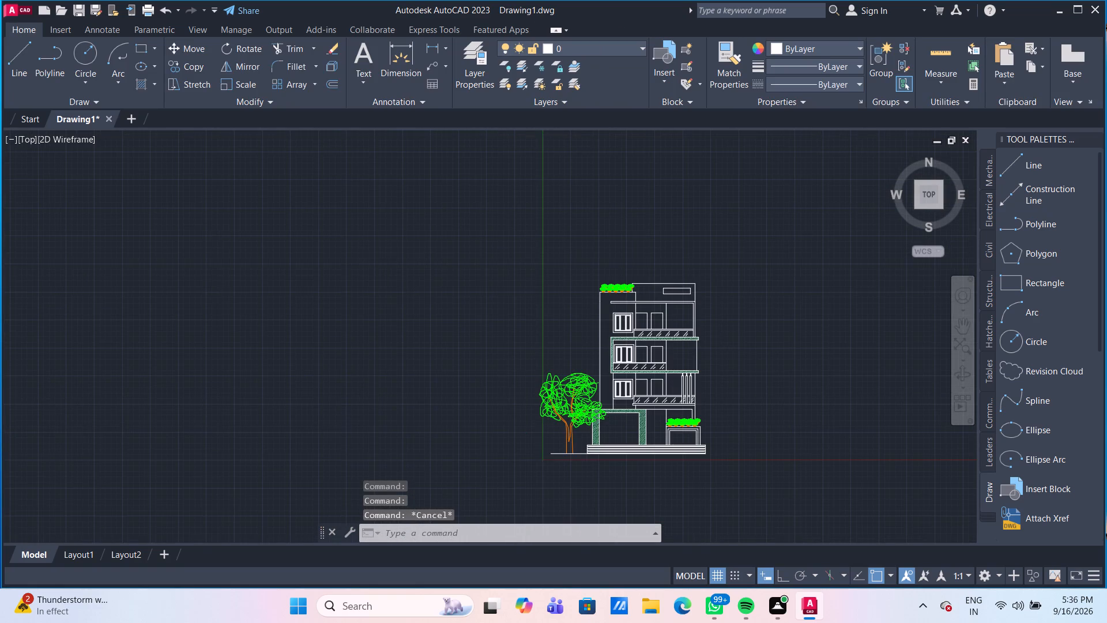
pyautogui.moveTo(725, 360); pyautogui.dragTo(626, 300, button='middle')
pyautogui.scroll(1, 625, 300)
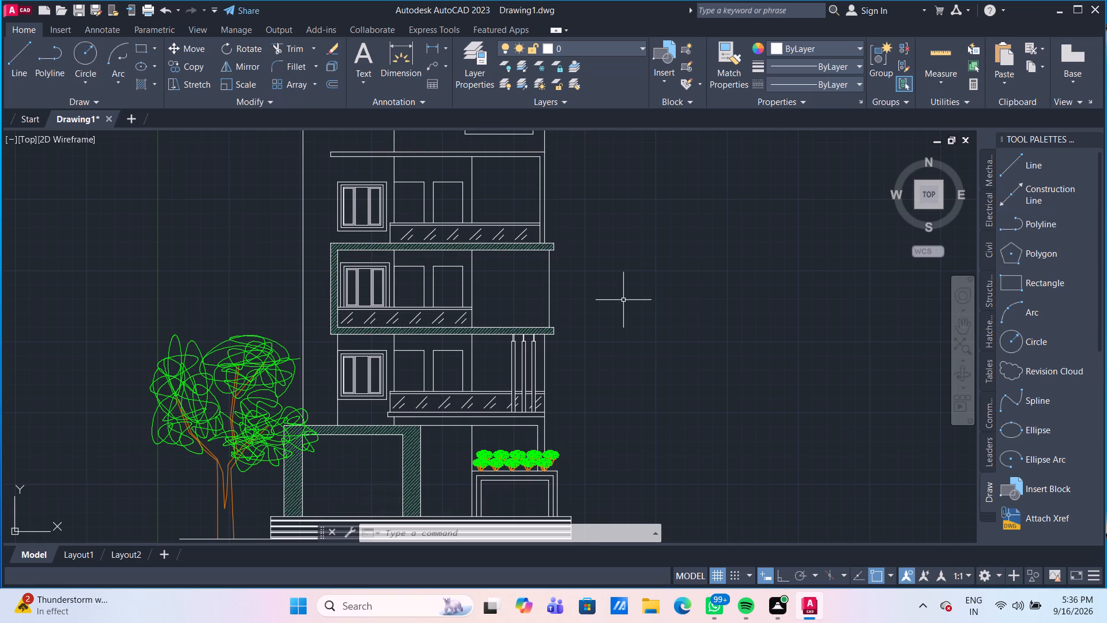
pyautogui.scroll(3, 551, 350)
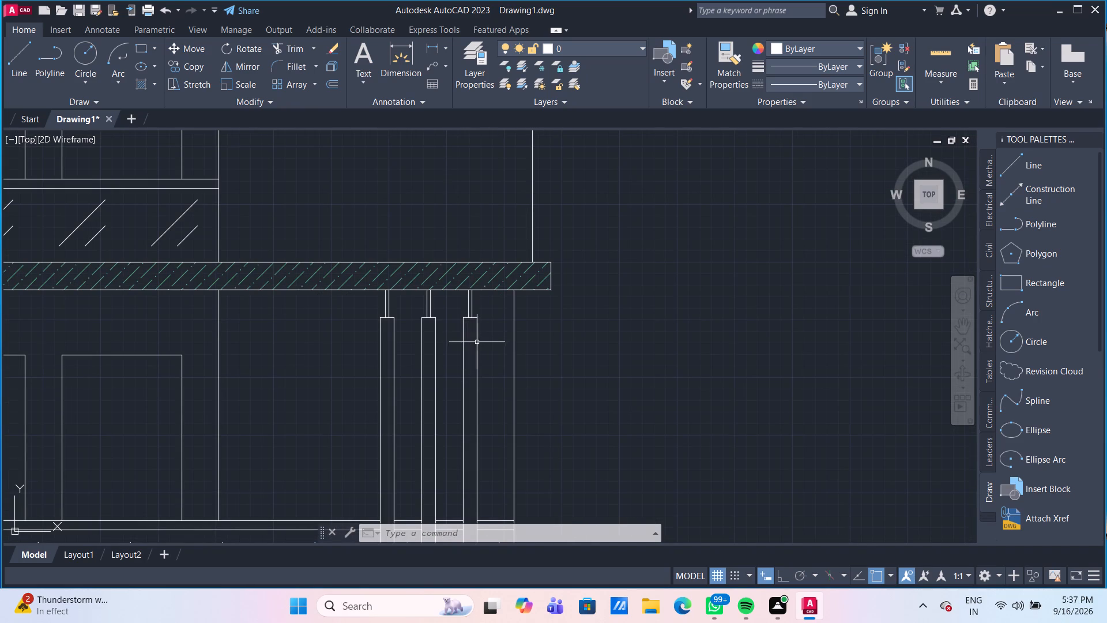
pyautogui.click(488, 344)
pyautogui.click(378, 310)
pyautogui.scroll(-3, 378, 310)
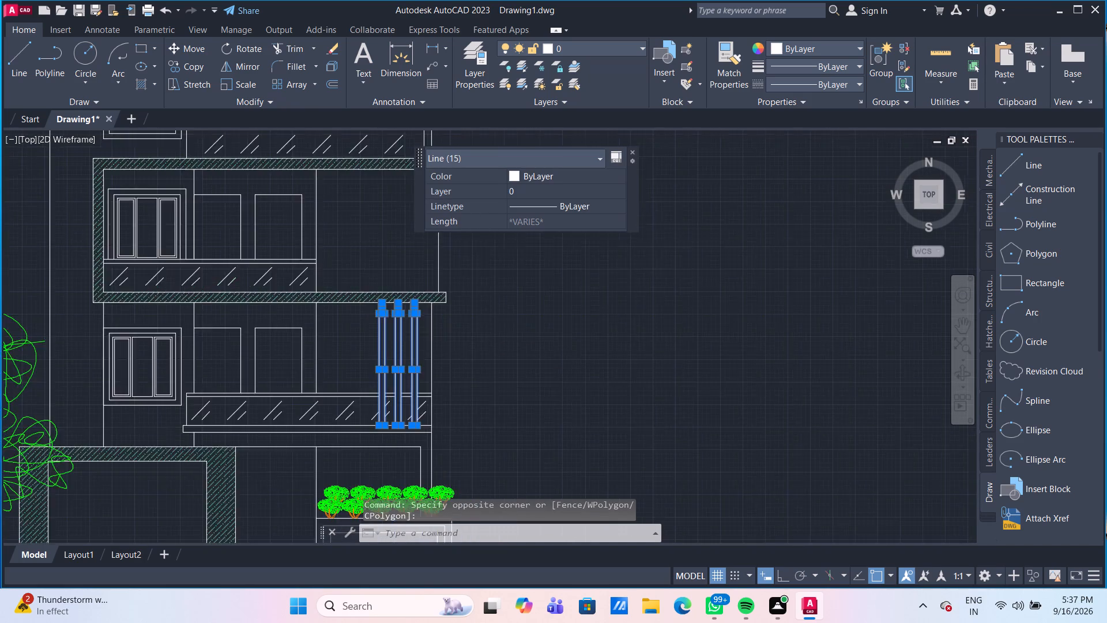
pyautogui.scroll(1, 477, 332)
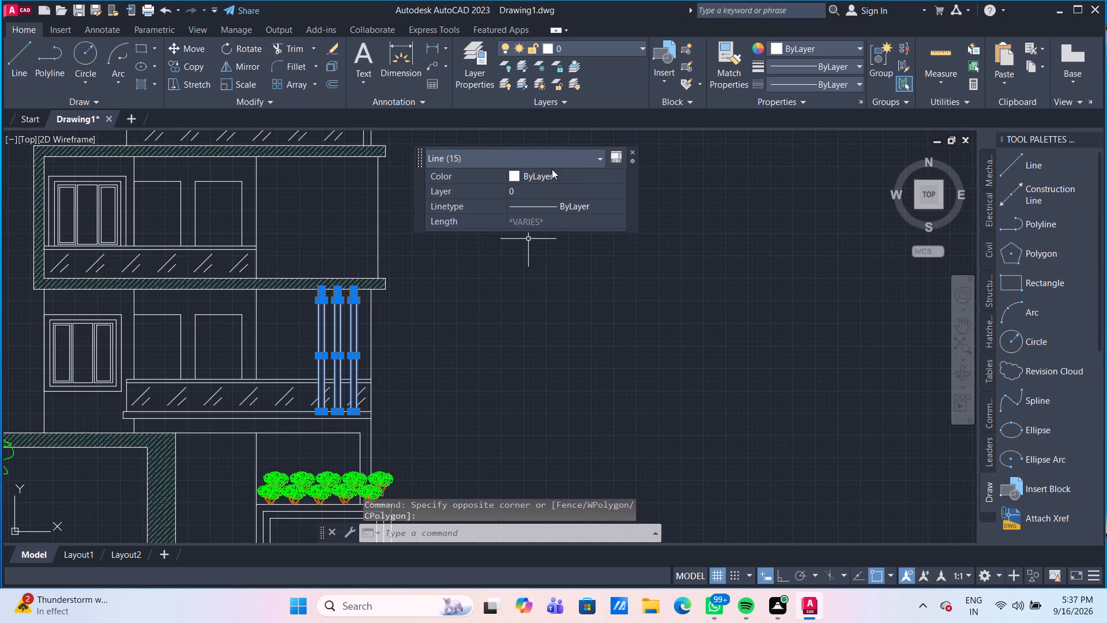
pyautogui.click(556, 171)
pyautogui.click(559, 174)
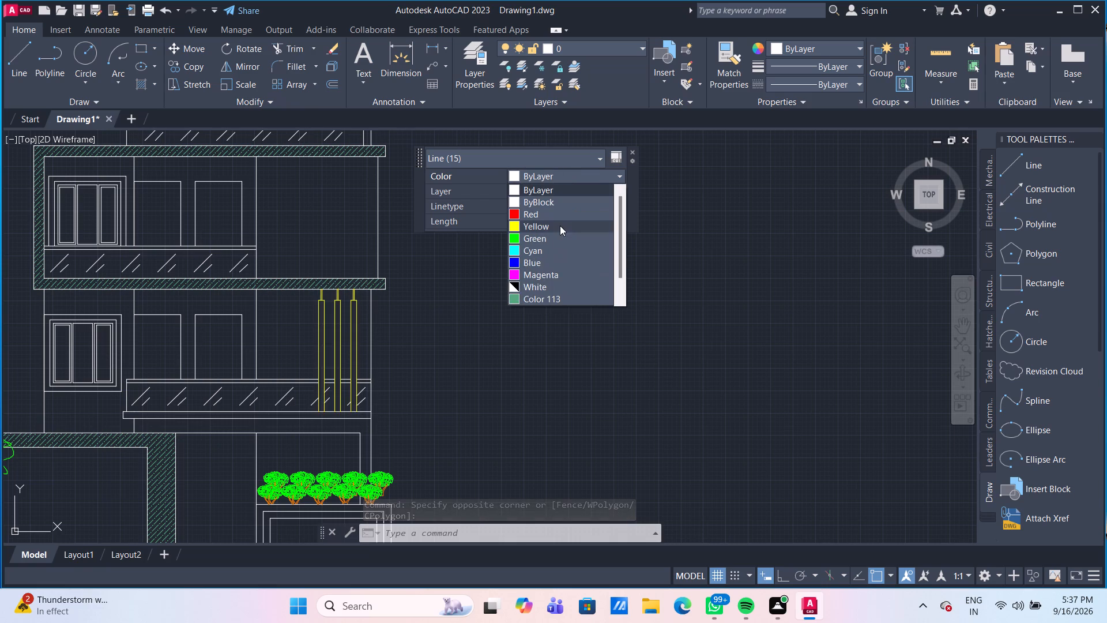
pyautogui.click(537, 250)
pyautogui.press('Escape')
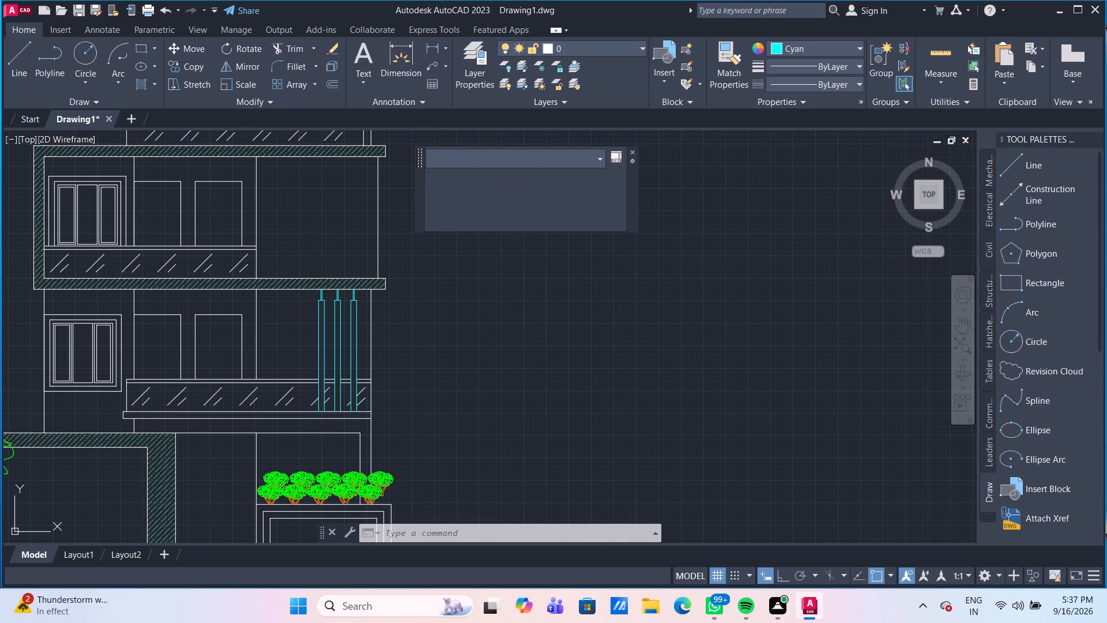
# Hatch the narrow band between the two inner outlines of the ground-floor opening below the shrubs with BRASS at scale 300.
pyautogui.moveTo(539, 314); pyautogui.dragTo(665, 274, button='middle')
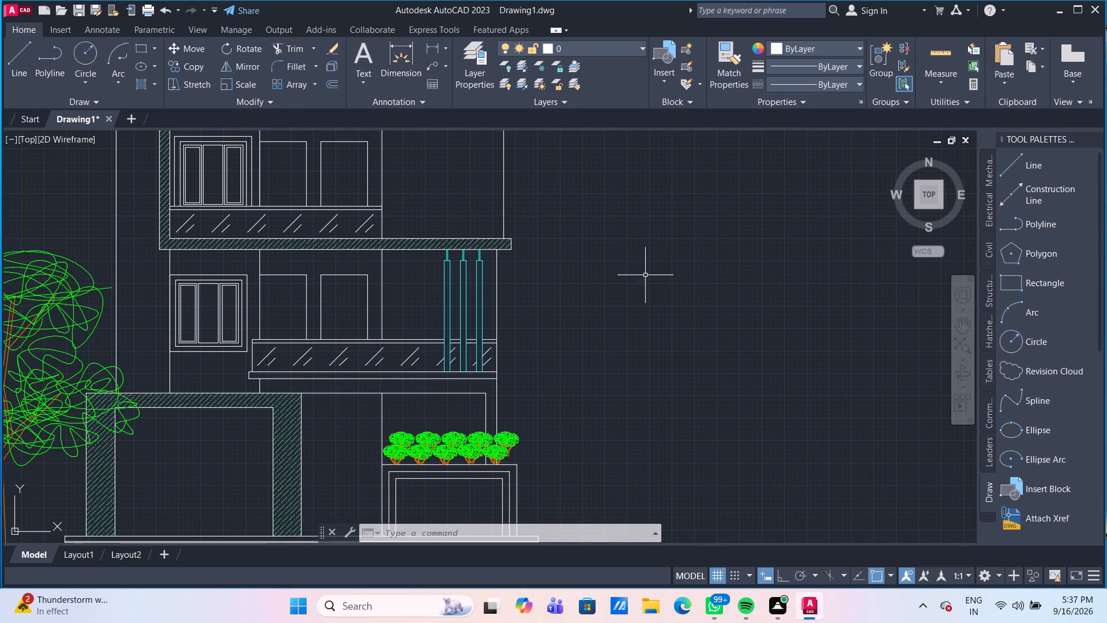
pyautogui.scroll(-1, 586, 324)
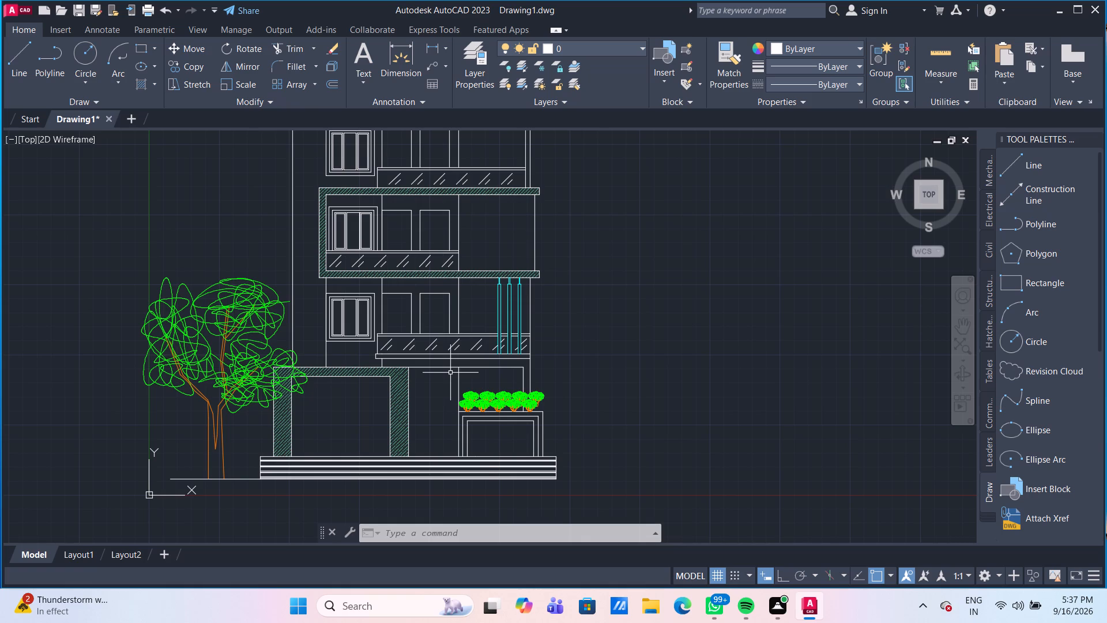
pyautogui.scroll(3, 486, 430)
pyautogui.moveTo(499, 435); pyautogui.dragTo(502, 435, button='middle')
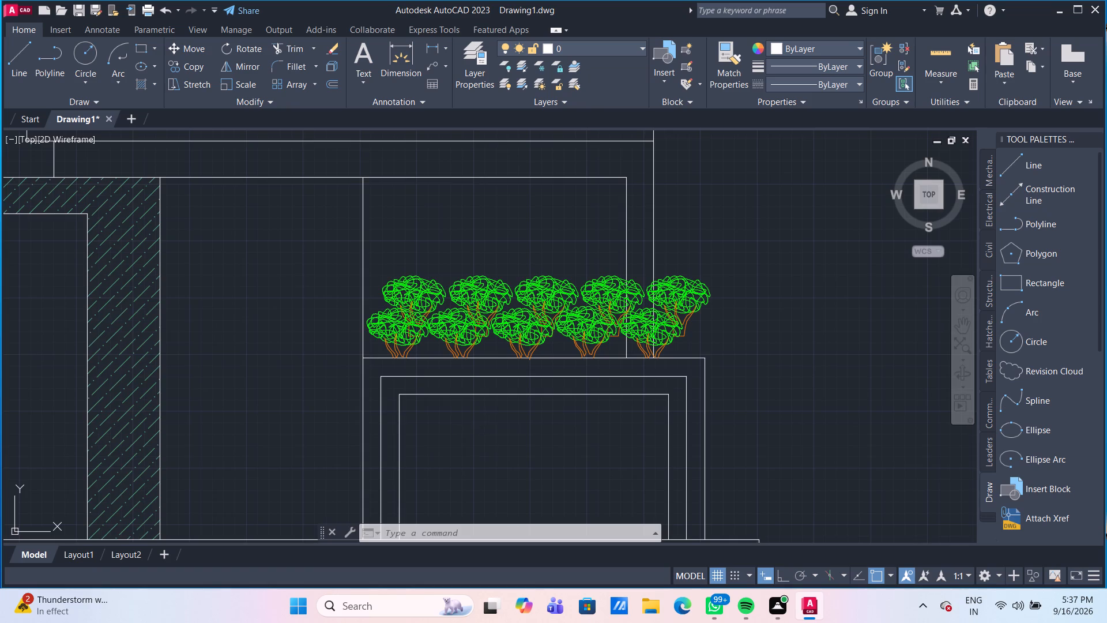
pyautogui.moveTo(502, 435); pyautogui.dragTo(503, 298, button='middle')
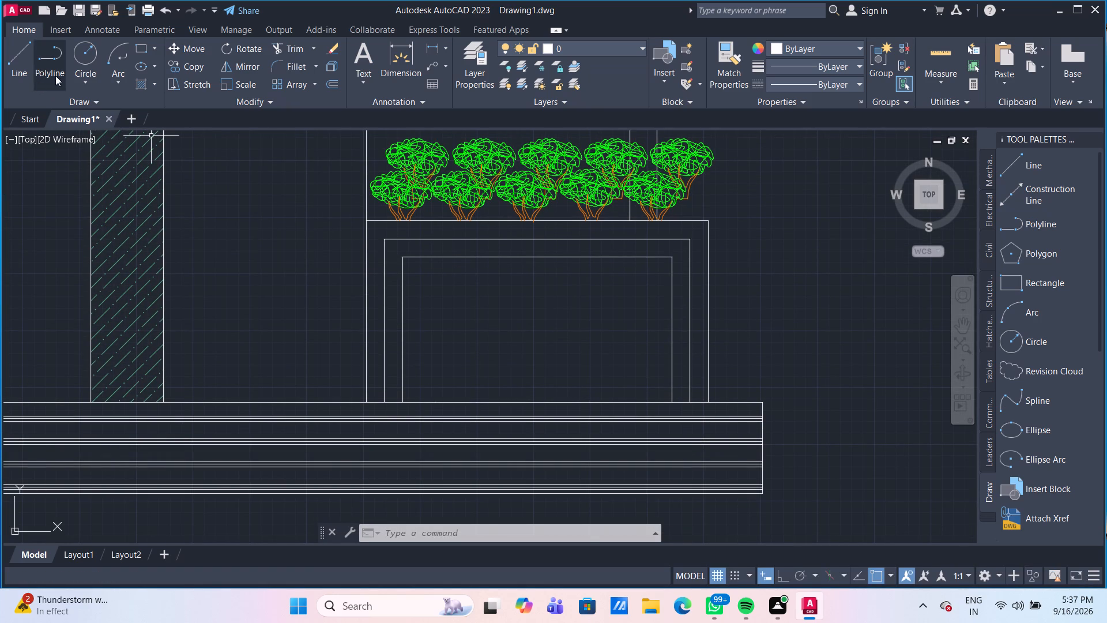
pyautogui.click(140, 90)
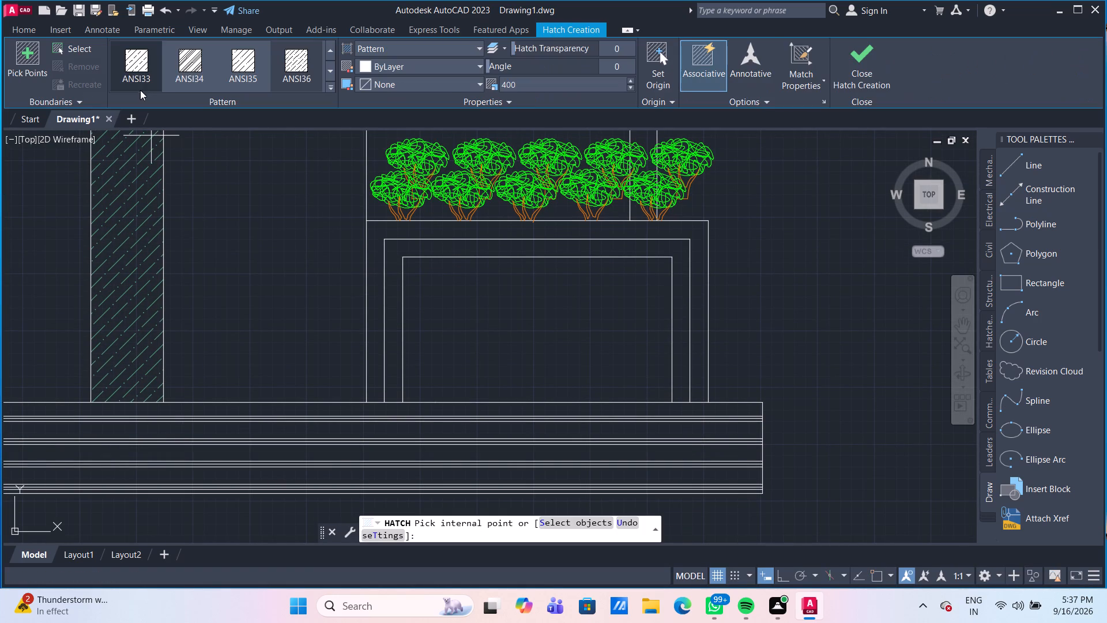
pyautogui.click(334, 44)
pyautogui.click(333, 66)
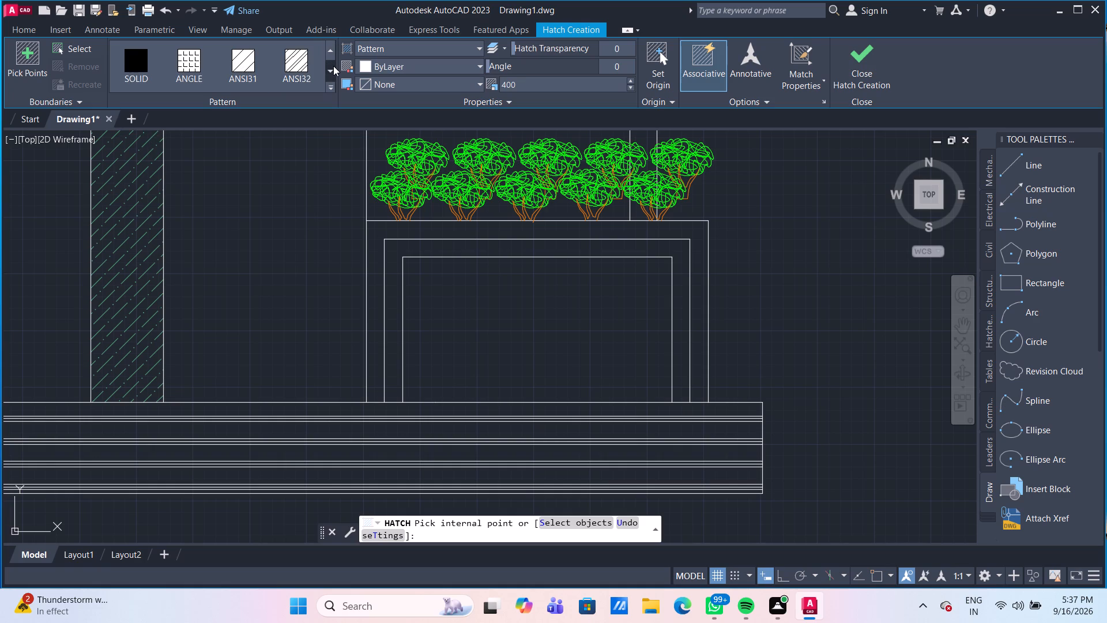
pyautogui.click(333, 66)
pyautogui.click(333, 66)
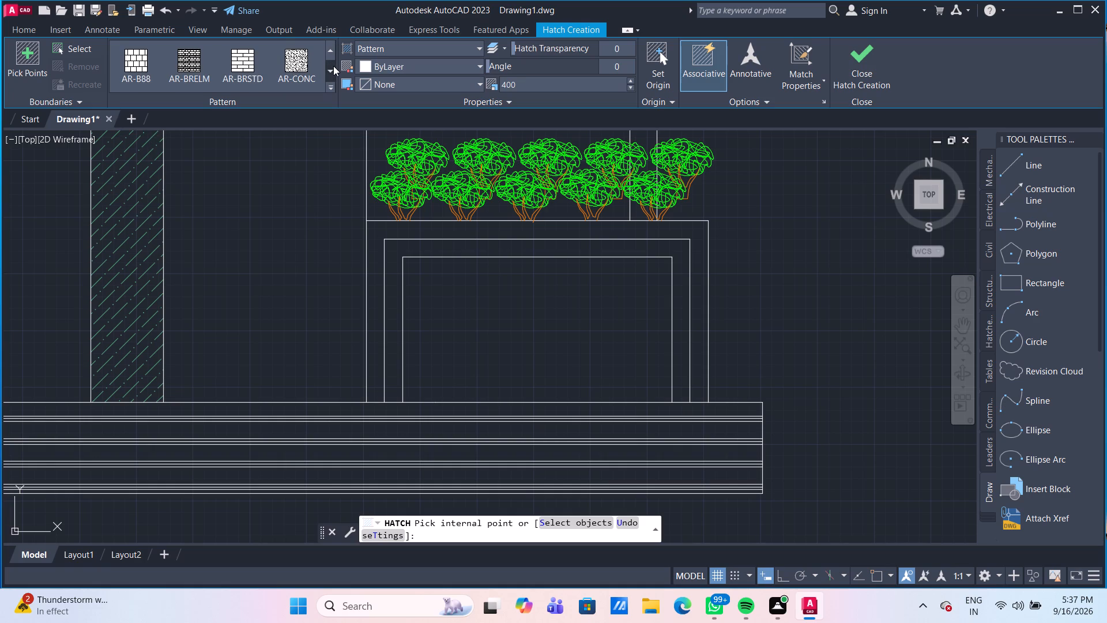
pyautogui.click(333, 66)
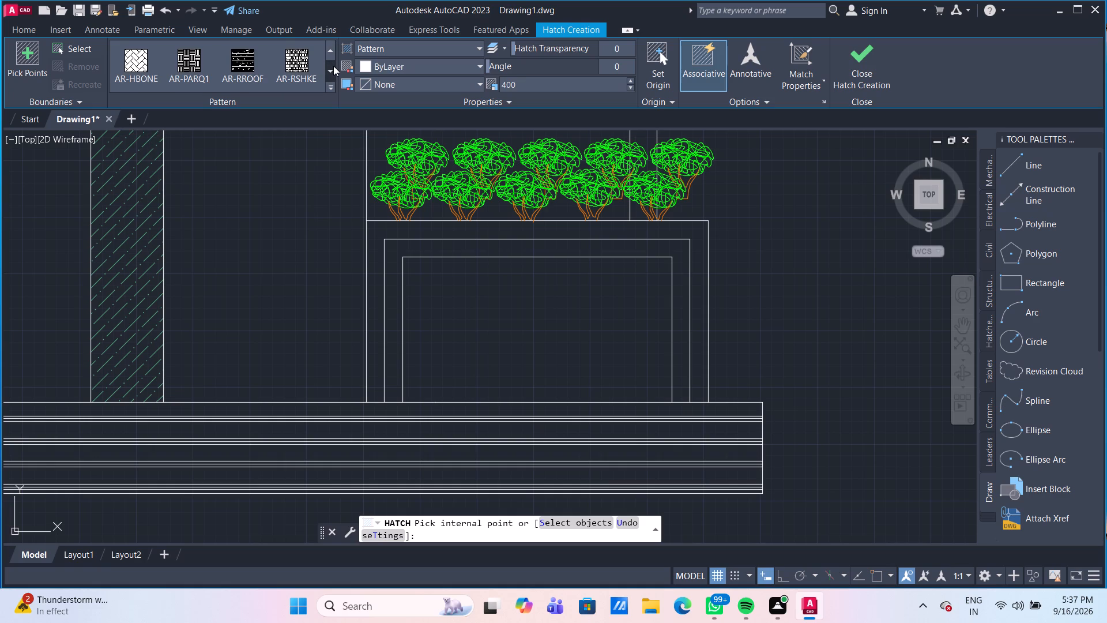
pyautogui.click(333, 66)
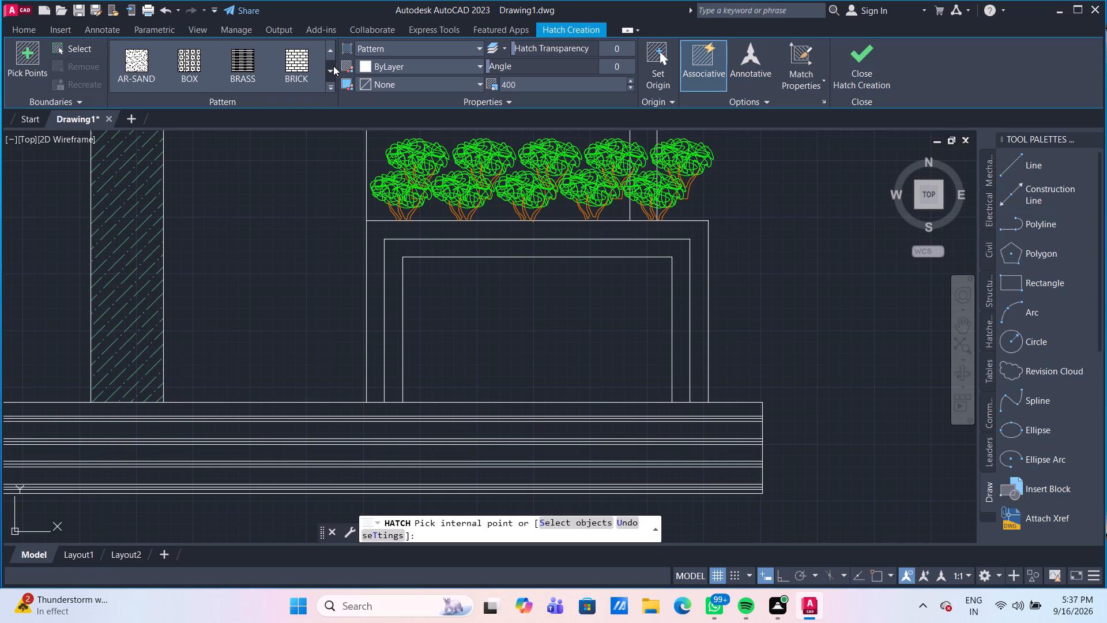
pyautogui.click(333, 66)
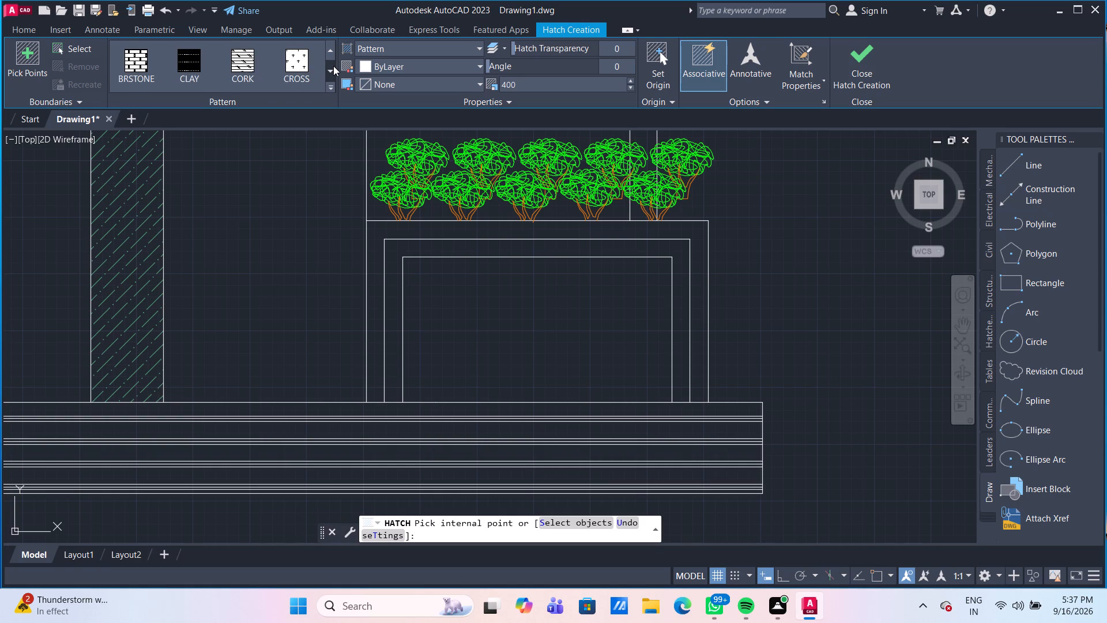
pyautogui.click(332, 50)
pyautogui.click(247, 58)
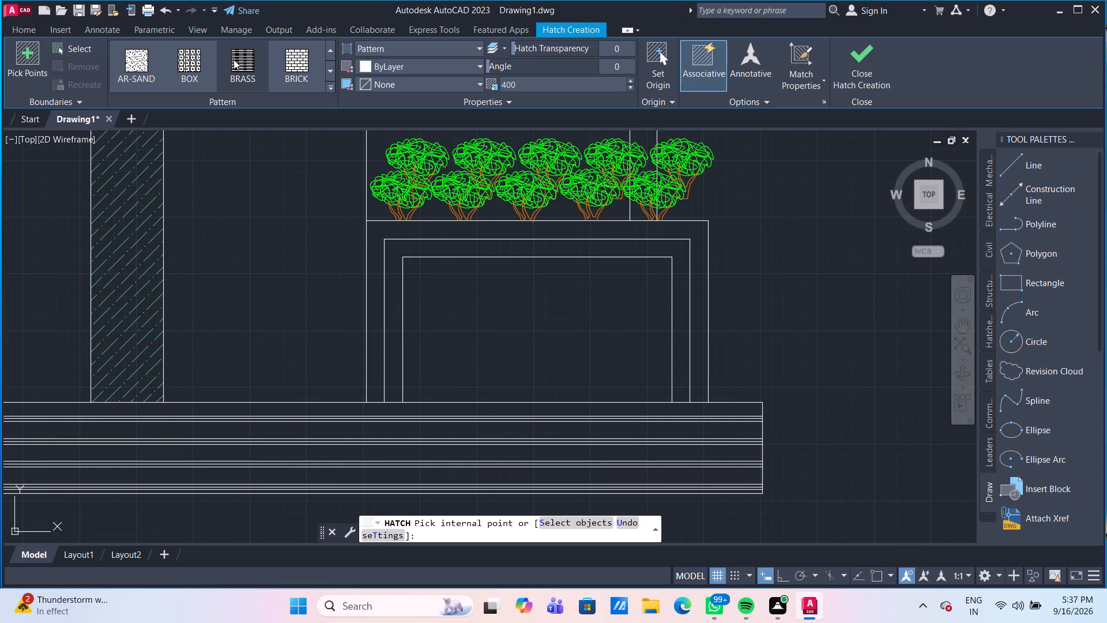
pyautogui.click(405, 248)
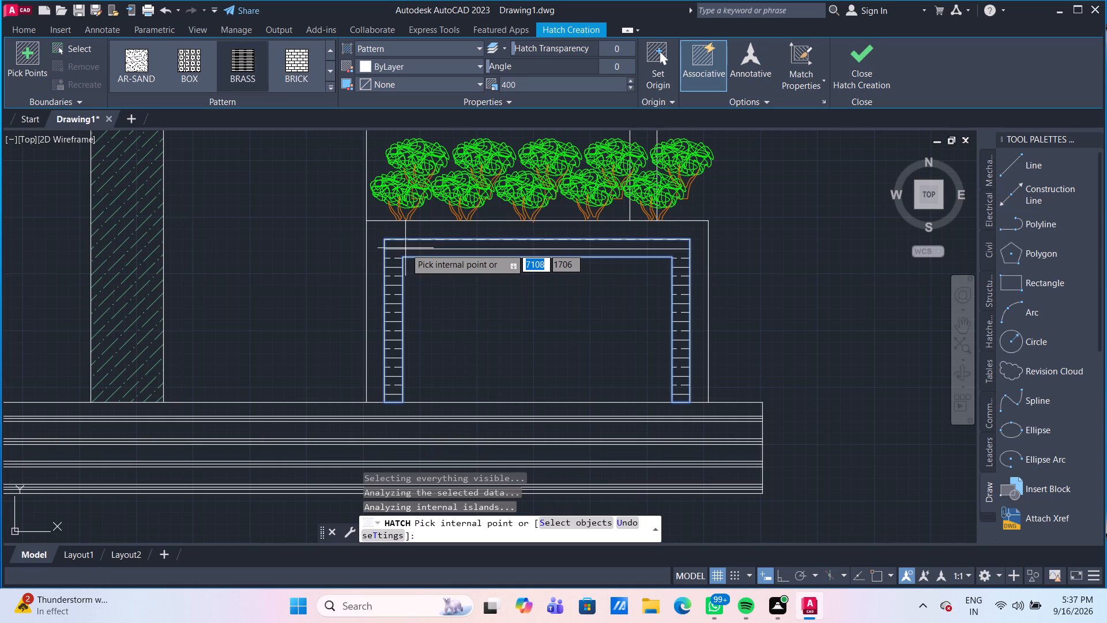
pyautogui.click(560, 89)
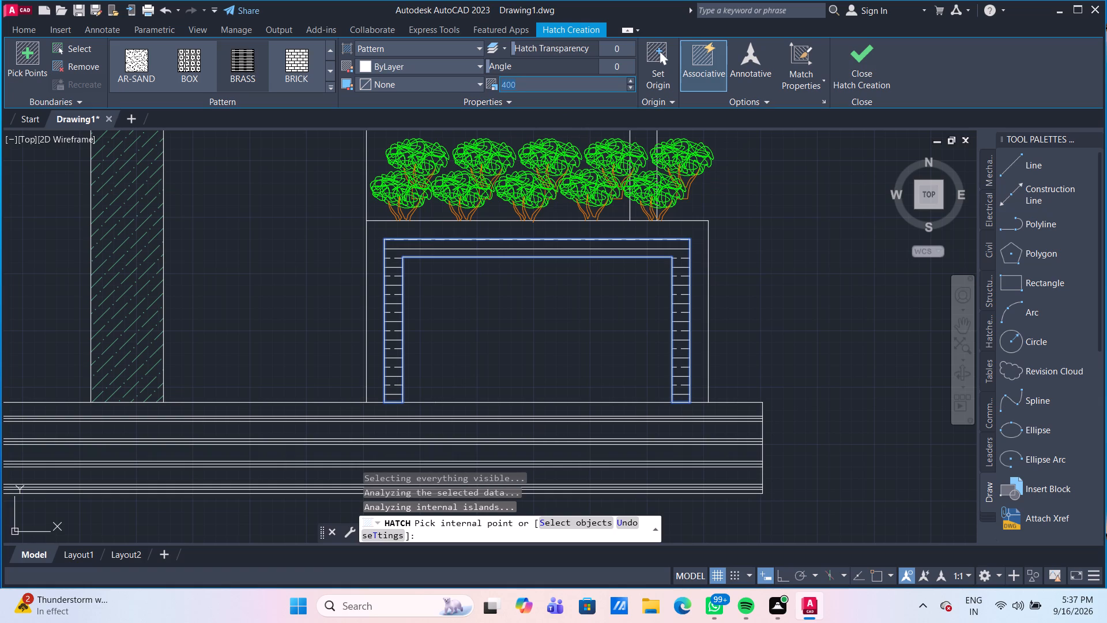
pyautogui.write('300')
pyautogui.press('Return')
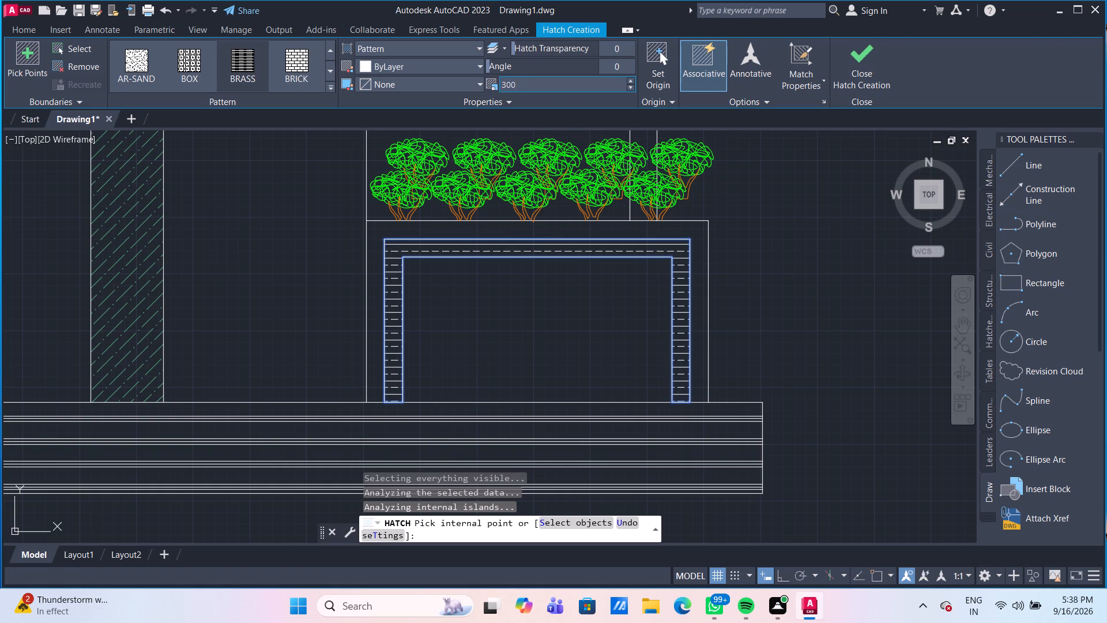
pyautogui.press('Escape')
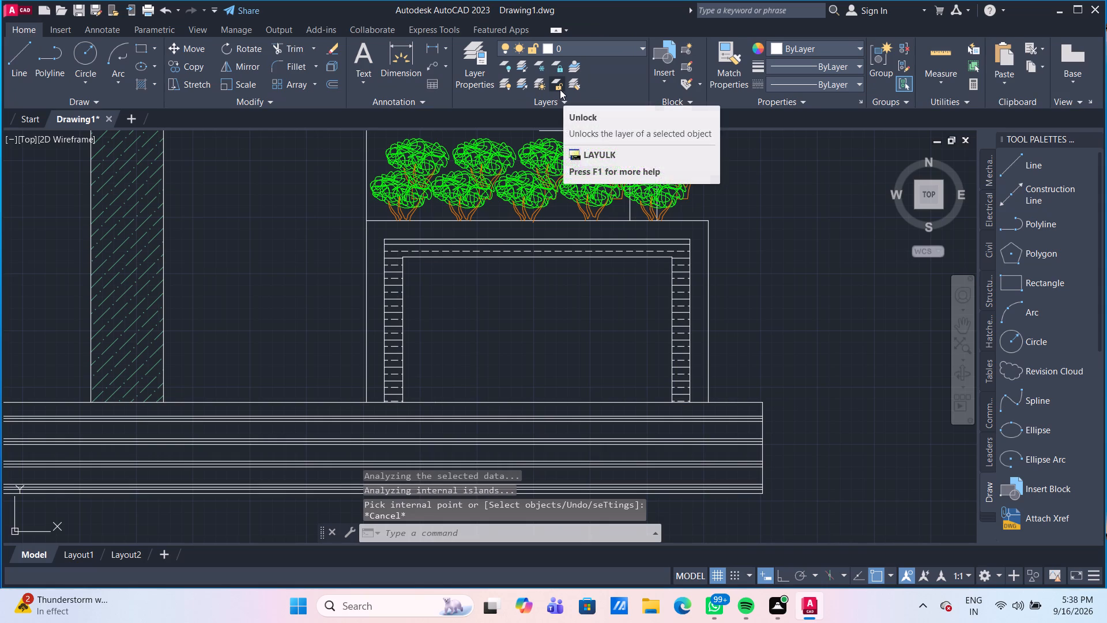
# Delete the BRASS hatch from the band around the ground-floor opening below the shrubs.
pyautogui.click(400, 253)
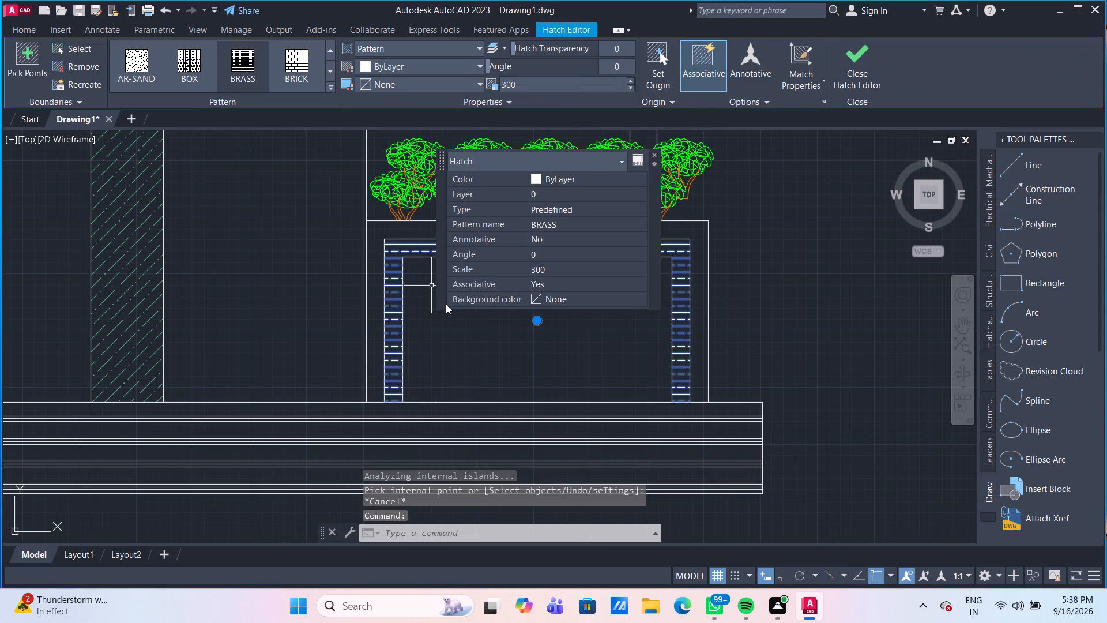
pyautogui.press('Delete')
# Hatch the narrow band between the two inner outlines of the ground-floor opening below the shrubs with the PLAST pattern.
pyautogui.click(146, 81)
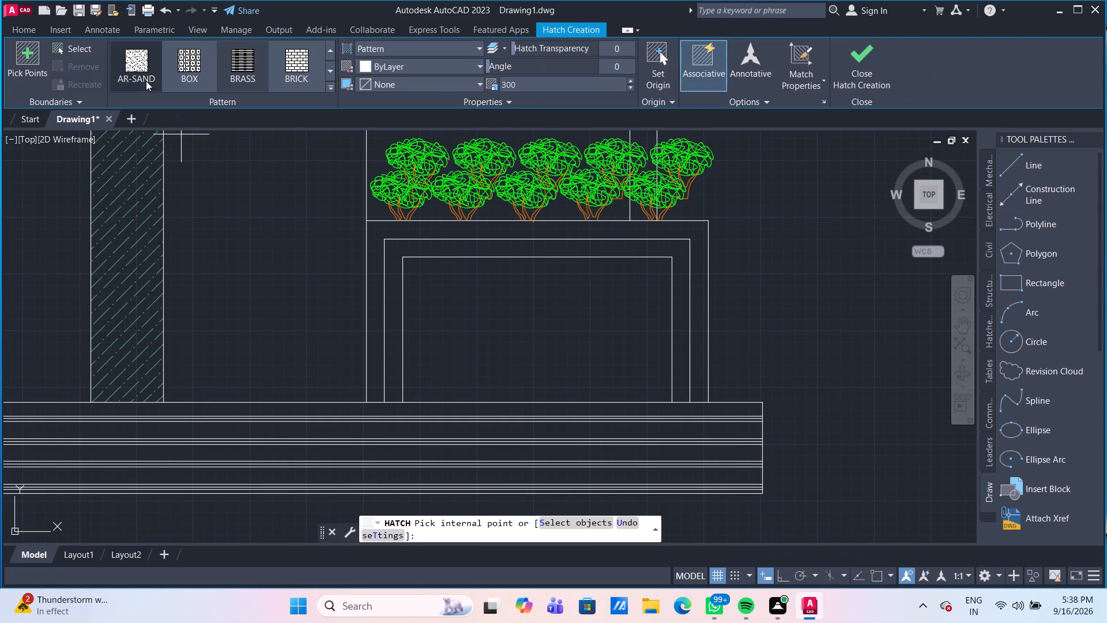
pyautogui.click(330, 68)
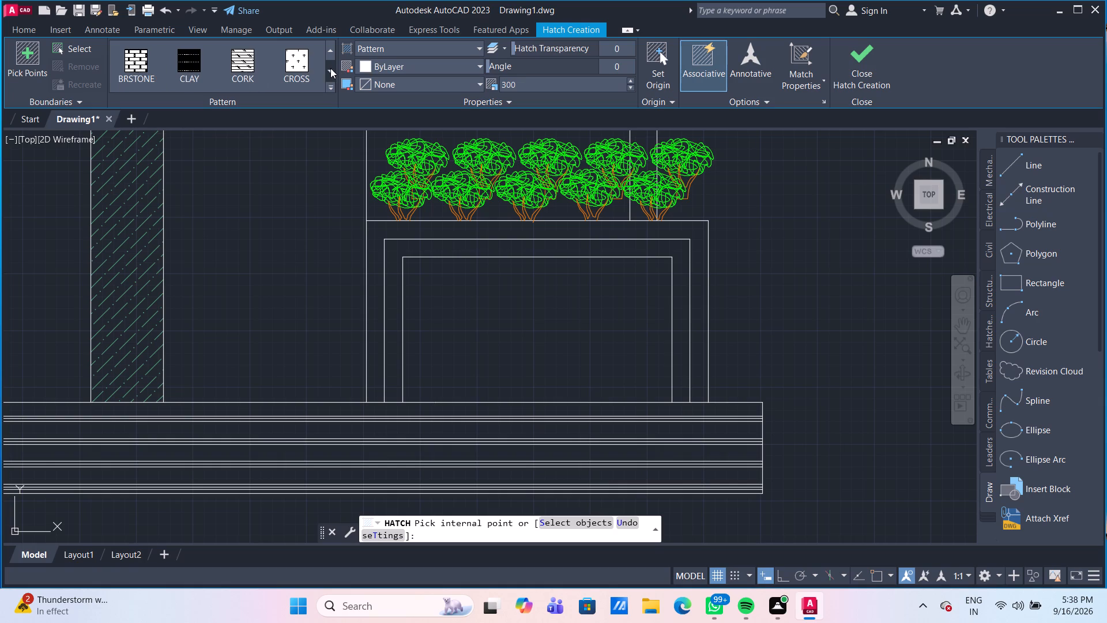
pyautogui.click(330, 68)
pyautogui.click(330, 68)
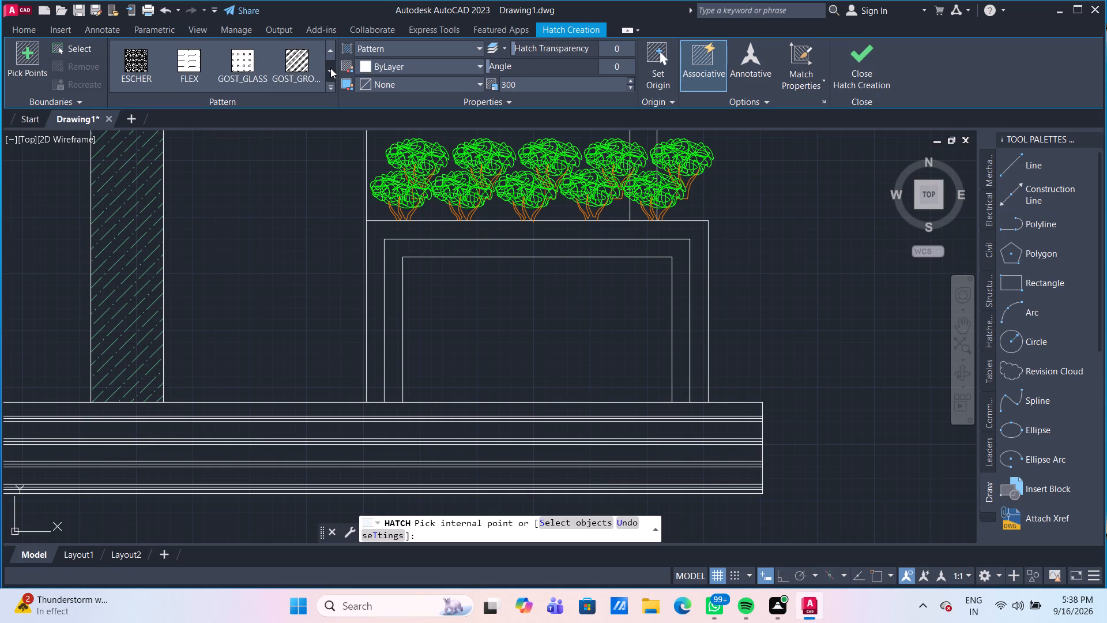
pyautogui.click(330, 68)
pyautogui.click(330, 68)
pyautogui.click(330, 68)
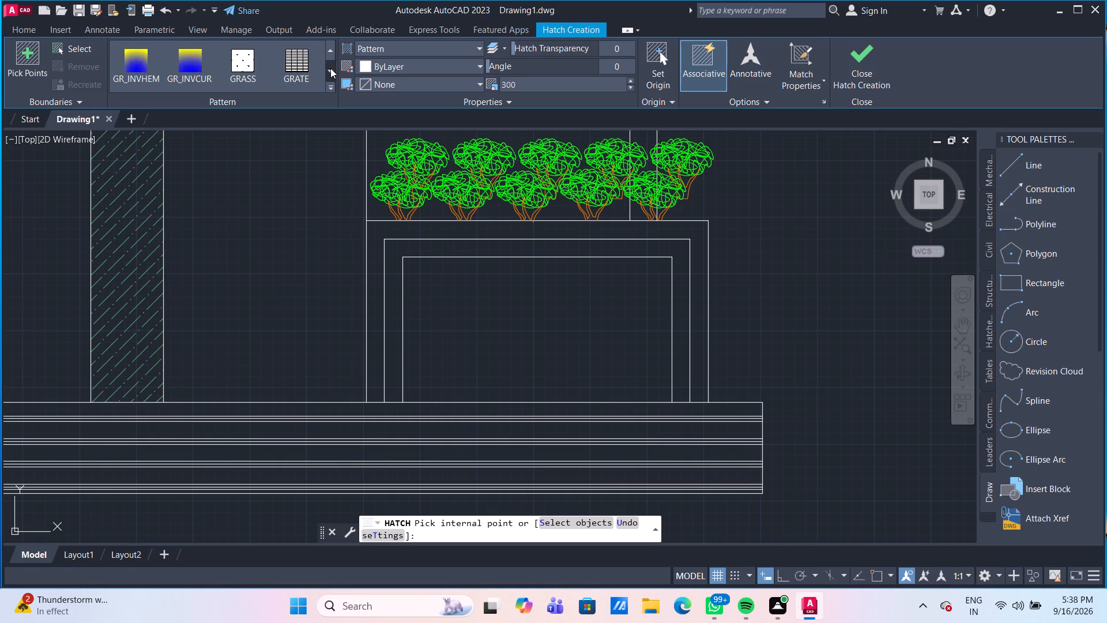
pyautogui.click(330, 68)
pyautogui.click(330, 68)
pyautogui.click(330, 68)
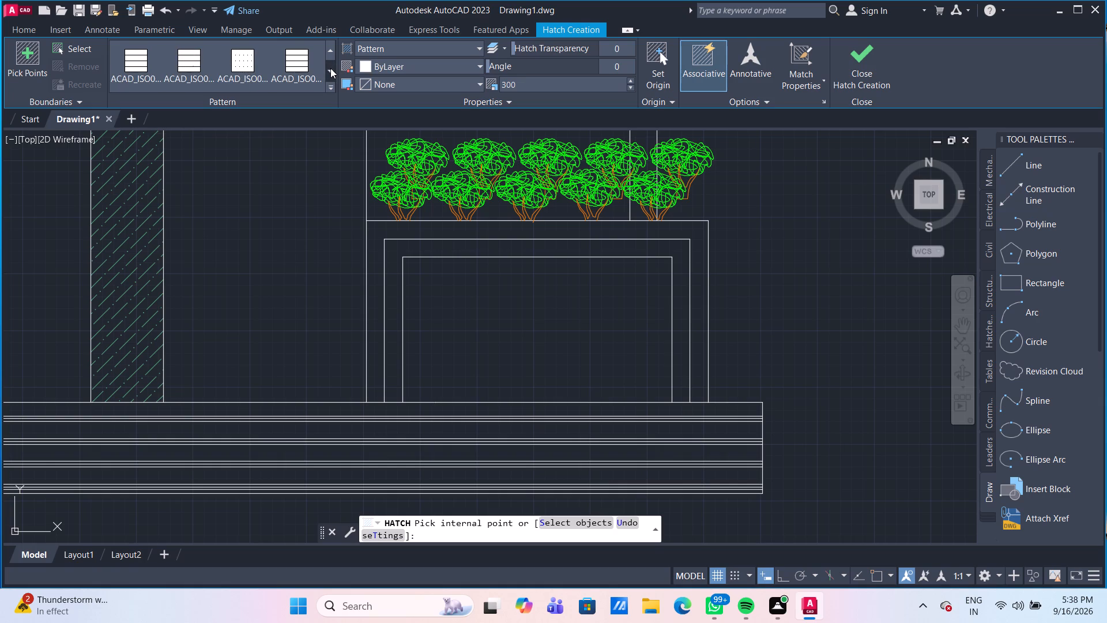
pyautogui.click(330, 68)
pyautogui.click(330, 68)
pyautogui.click(330, 68)
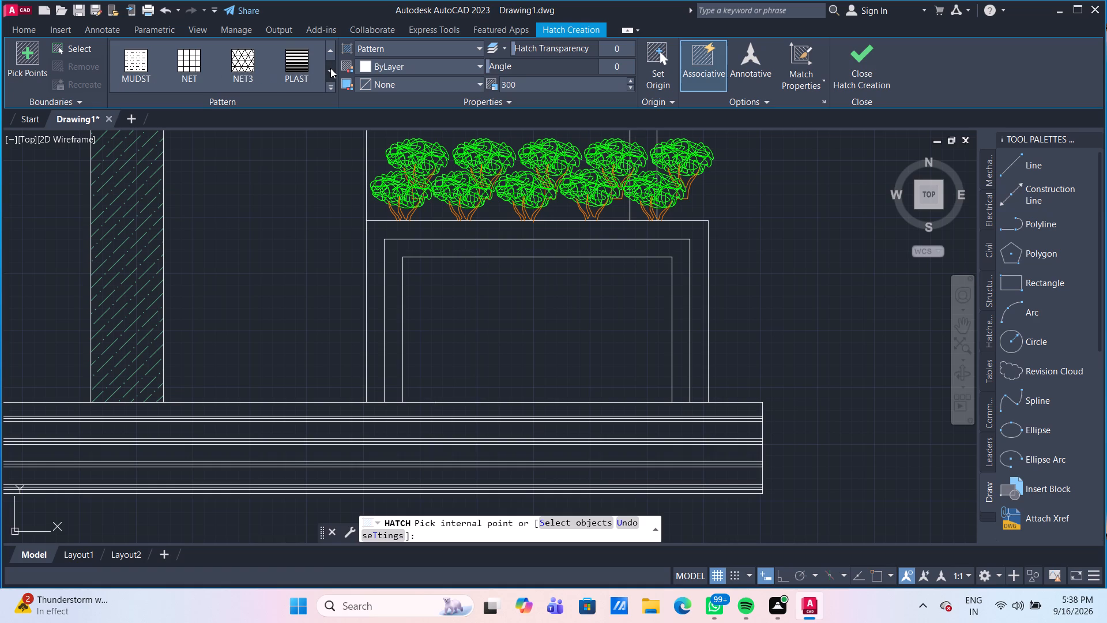
pyautogui.click(330, 68)
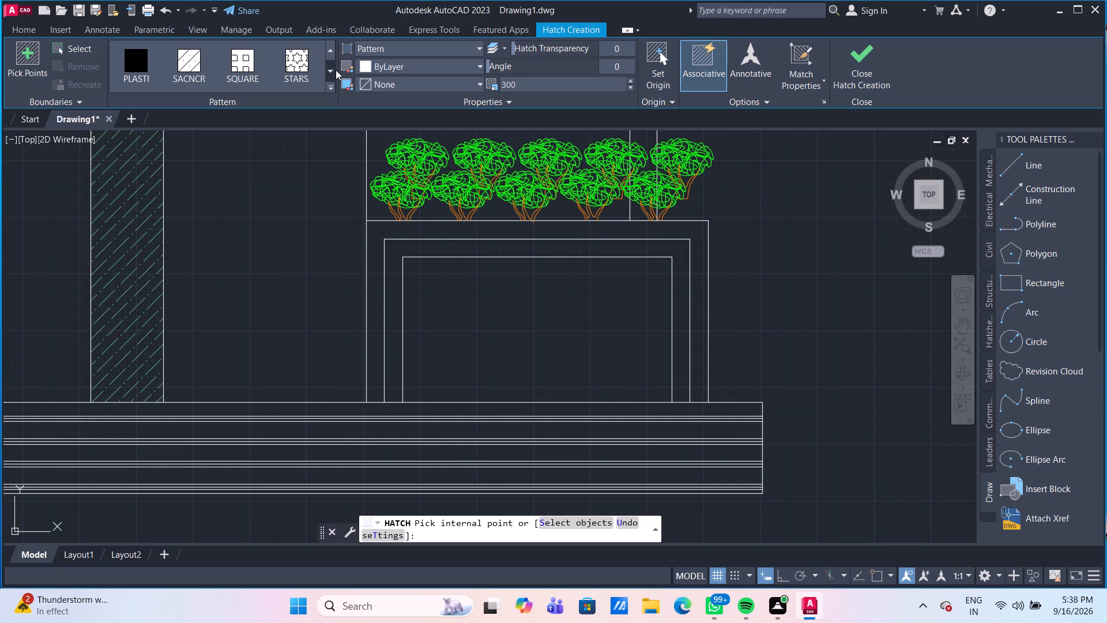
pyautogui.click(329, 70)
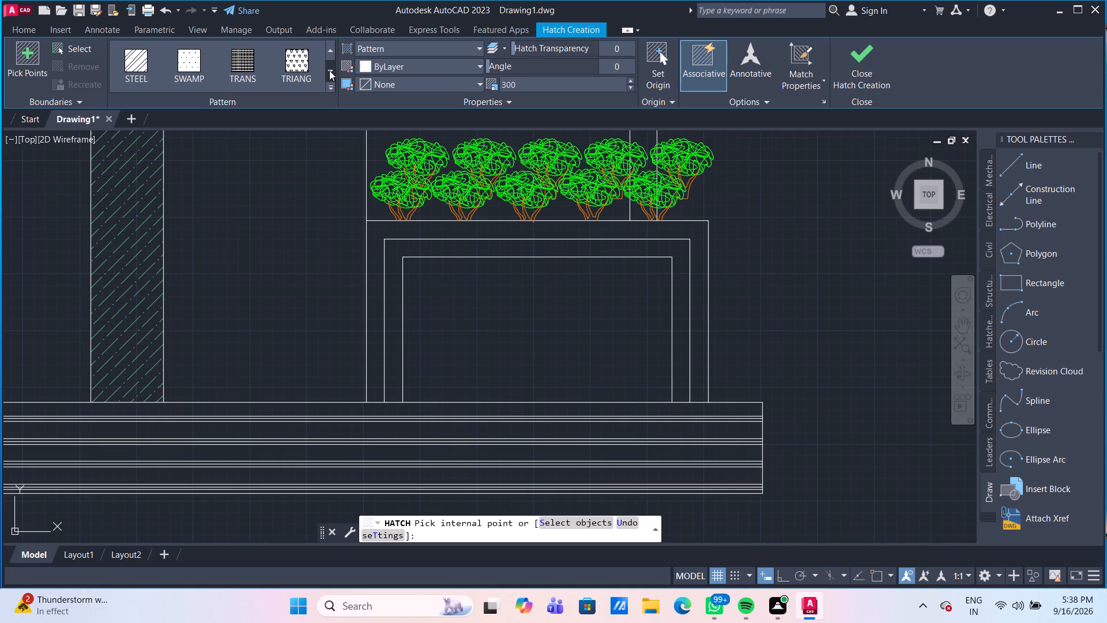
pyautogui.click(329, 70)
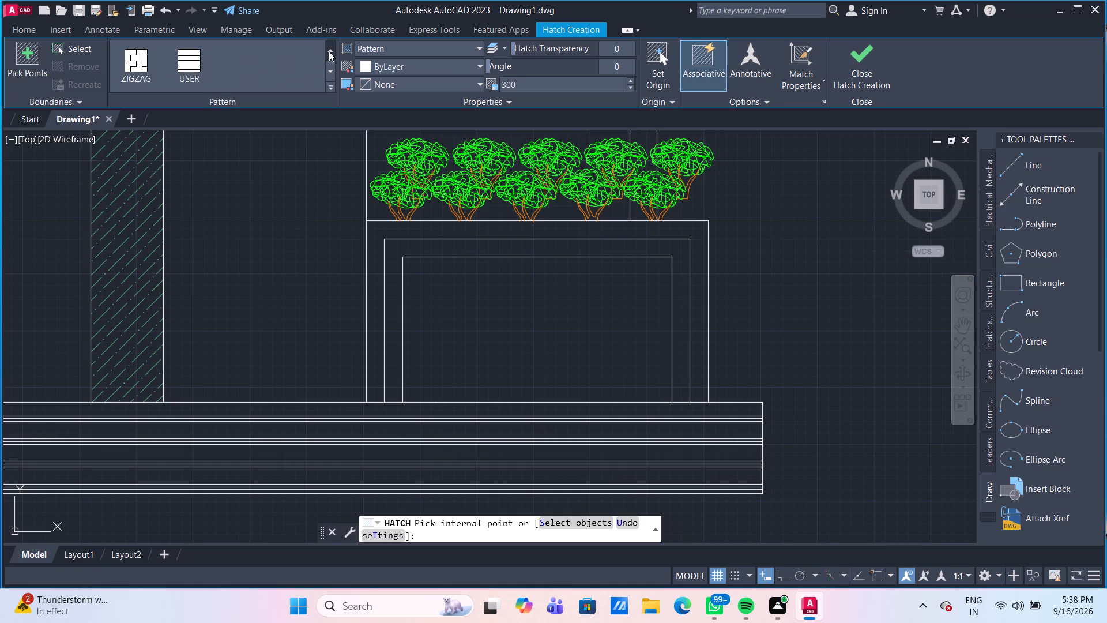
pyautogui.click(329, 51)
pyautogui.click(329, 51)
pyautogui.click(329, 51)
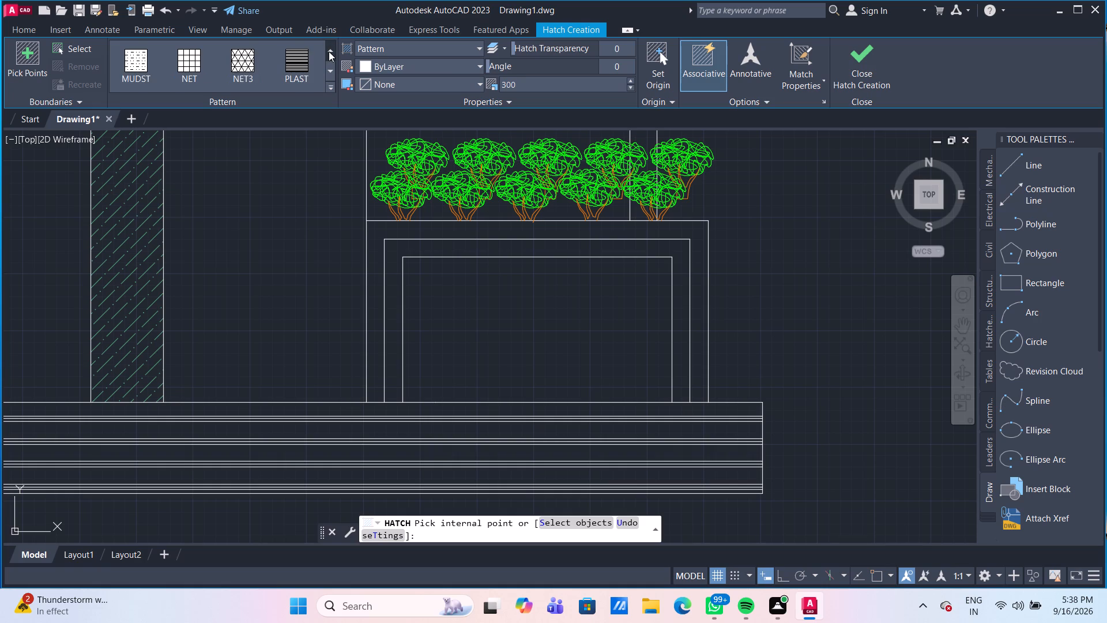
pyautogui.click(329, 51)
pyautogui.click(329, 51)
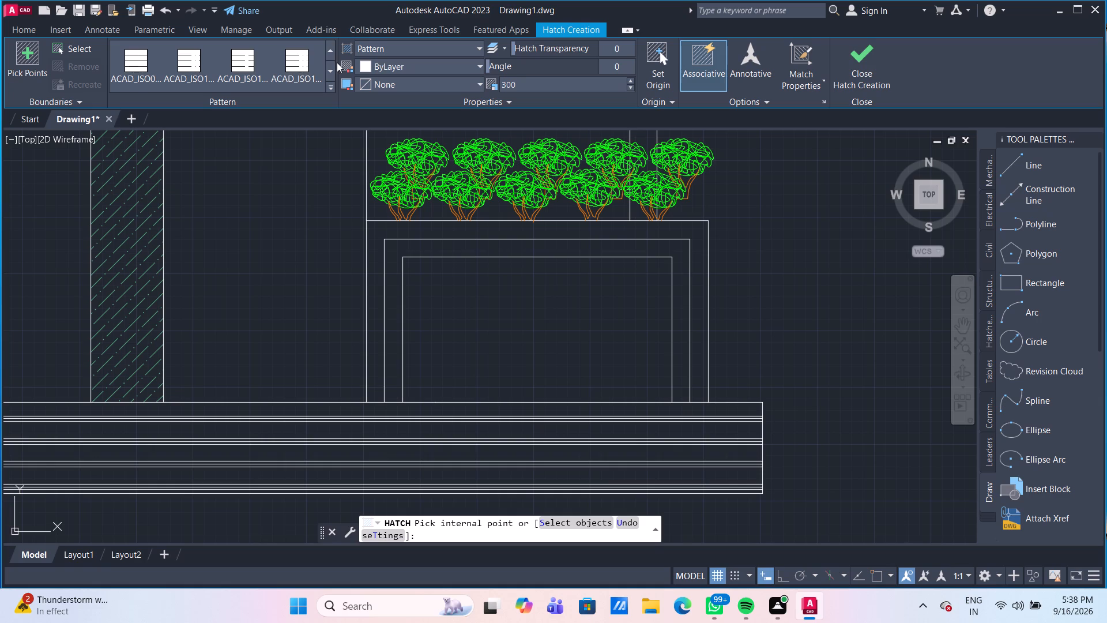
pyautogui.click(331, 75)
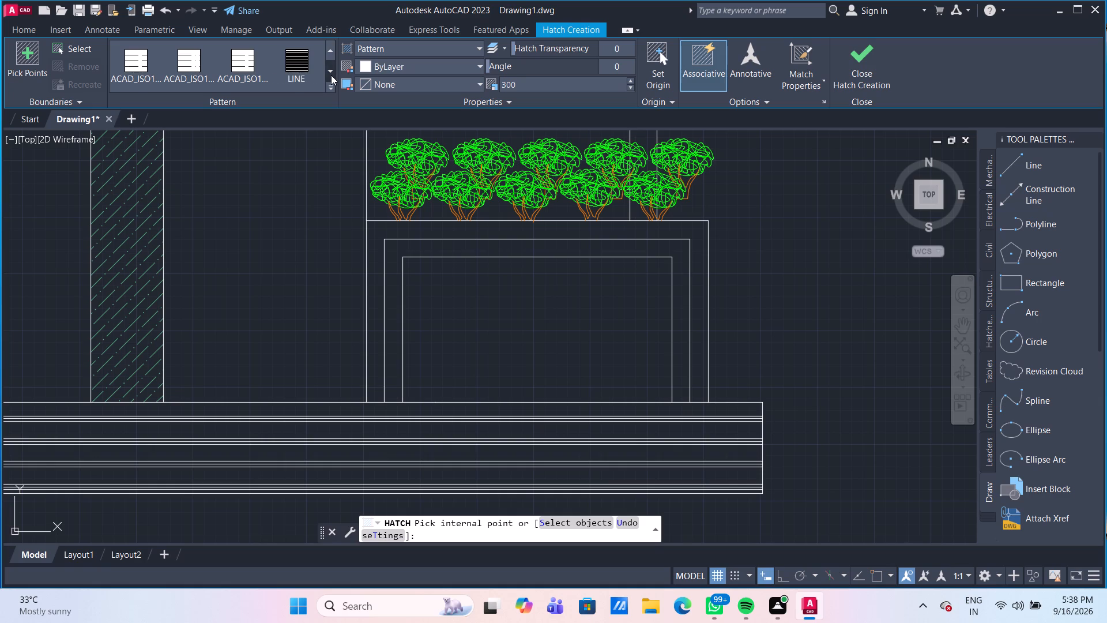
pyautogui.click(331, 75)
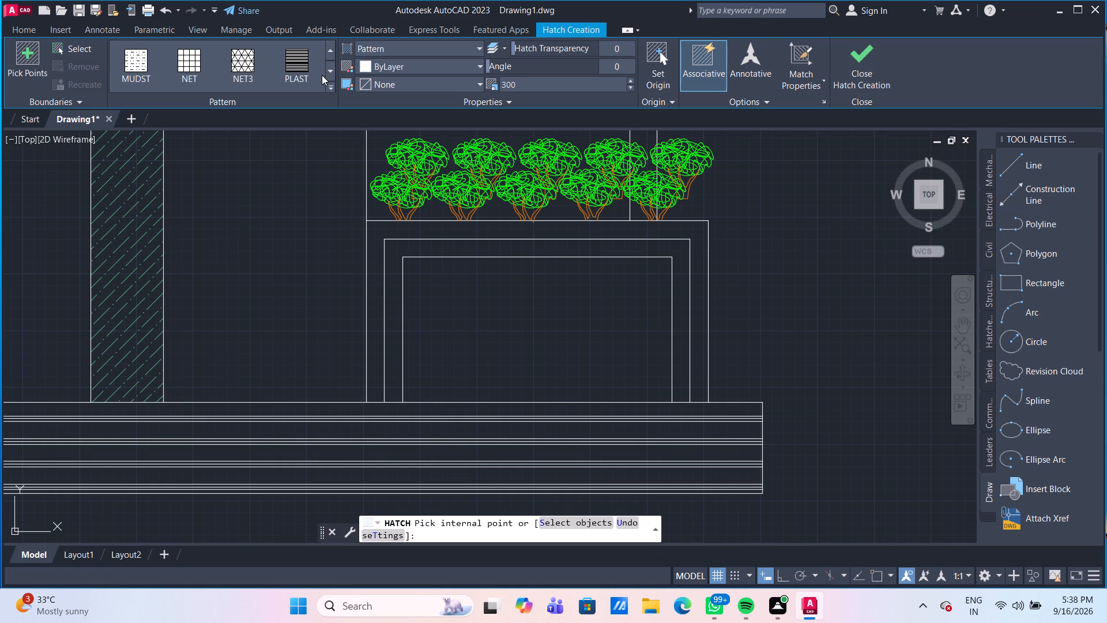
pyautogui.click(306, 71)
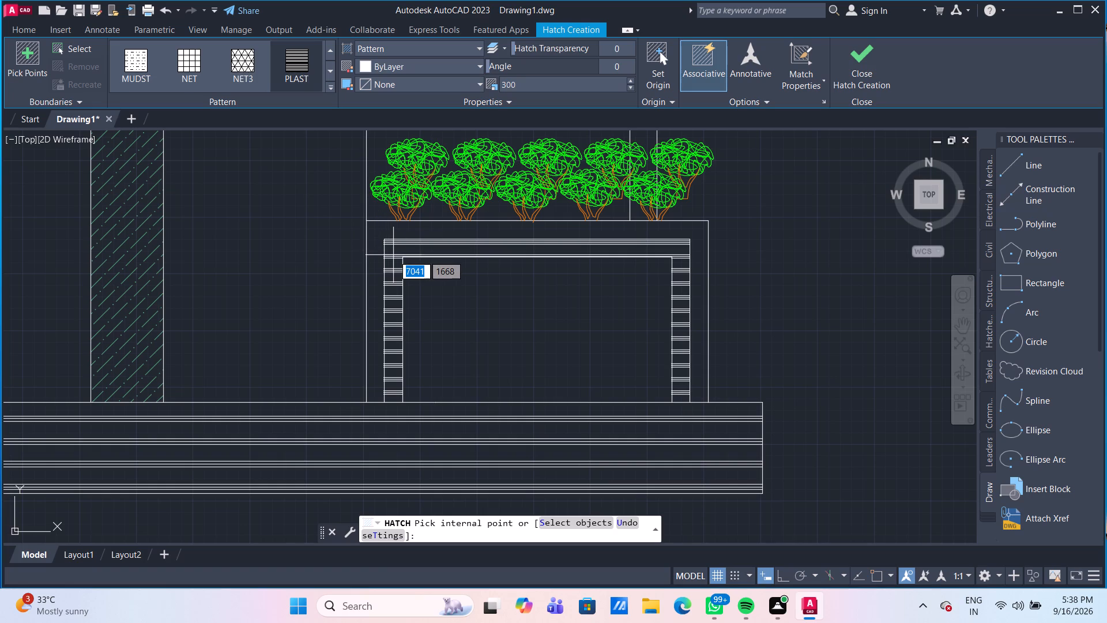
pyautogui.click(393, 255)
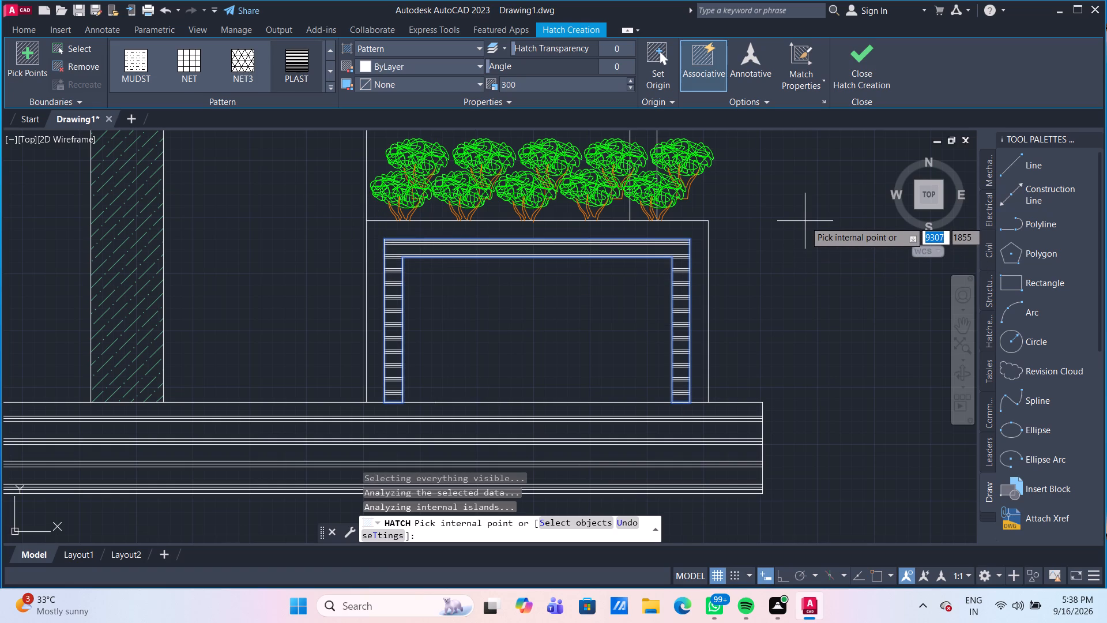
pyautogui.press('Escape')
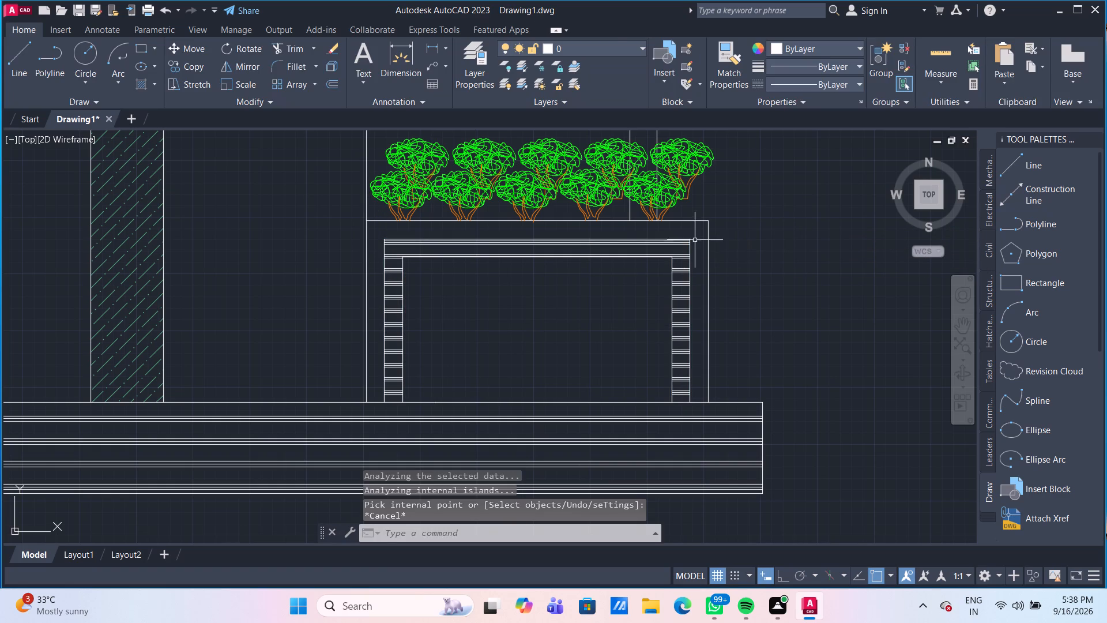
# Set the scale of the PLAST hatch around the ground-floor opening to 200 and clear the selection.
pyautogui.click(669, 244)
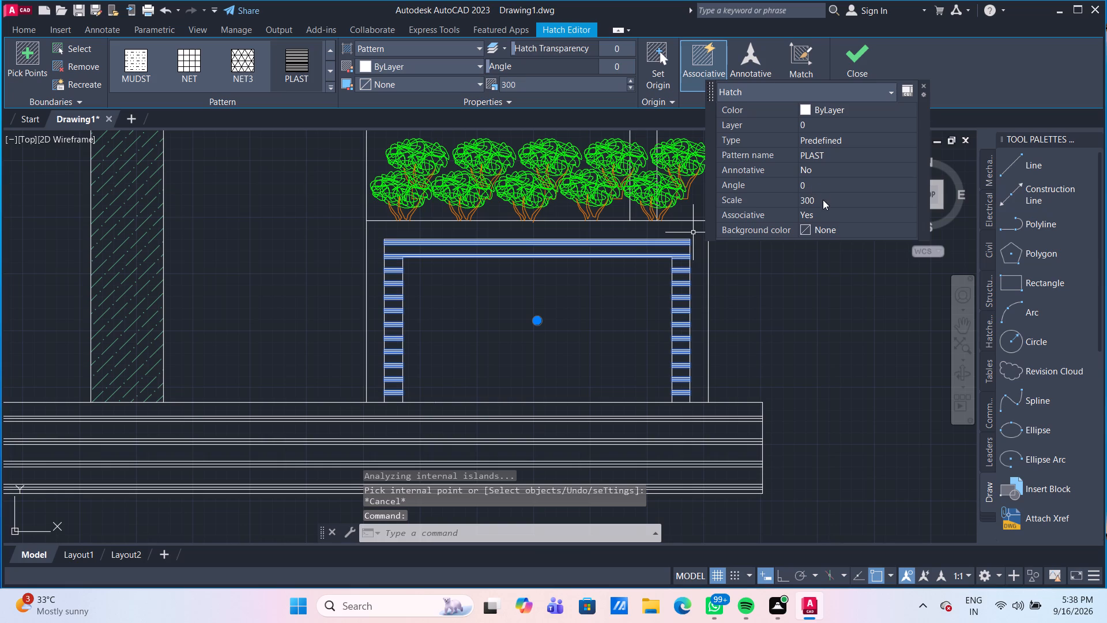
pyautogui.click(823, 200)
pyautogui.write('200')
pyautogui.press('Return')
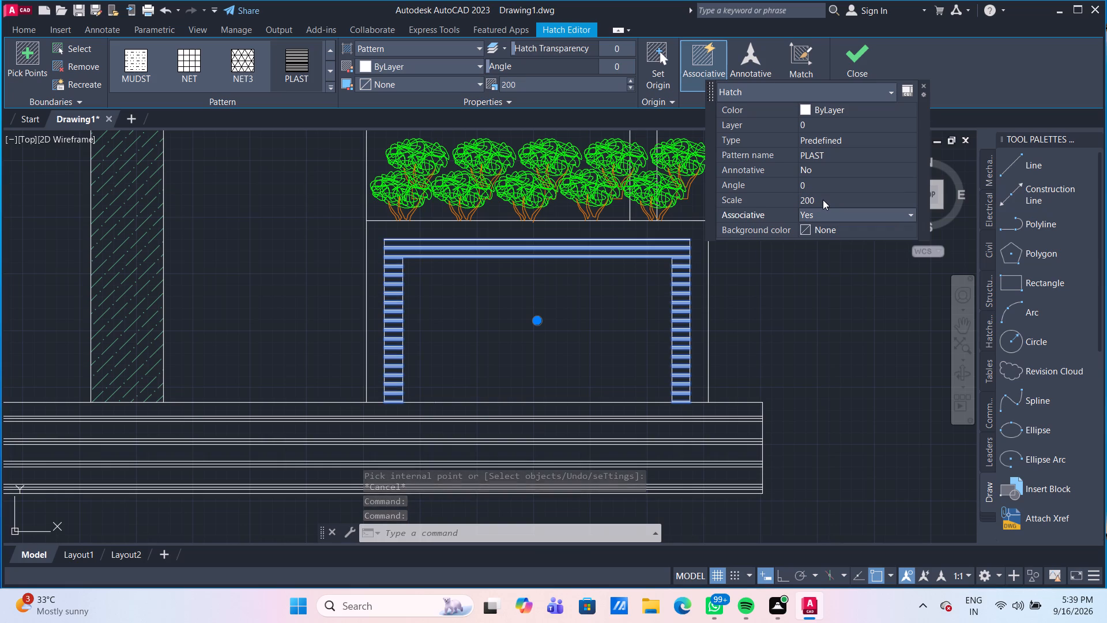
pyautogui.press('Escape')
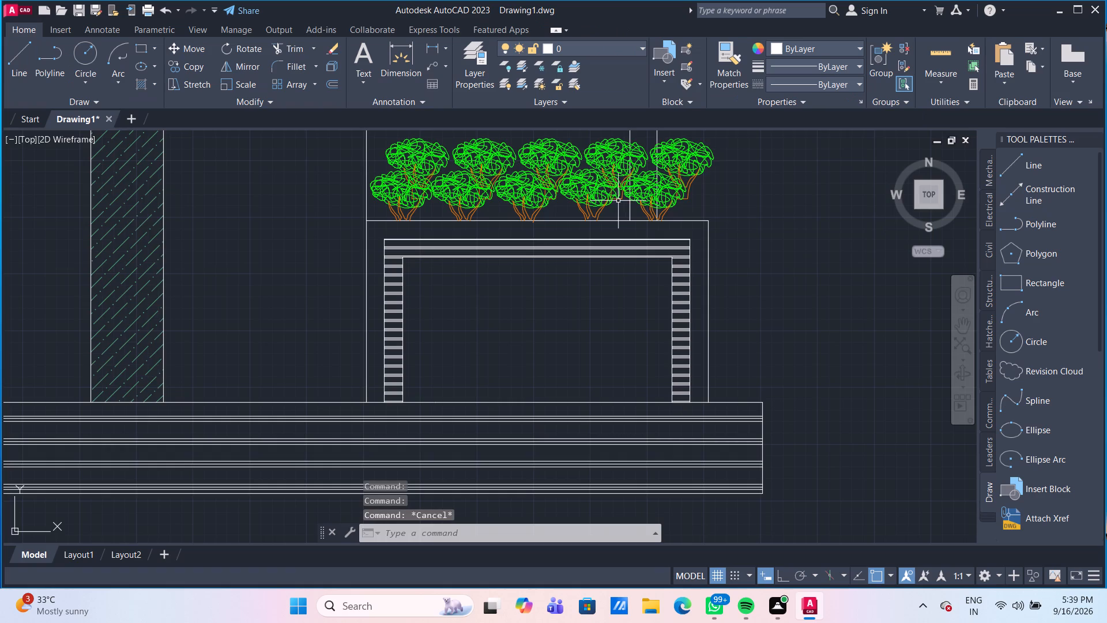
# Delete the PLAST hatch from the long plinth strip beneath the posts and the ground-floor opening.
pyautogui.scroll(-2, 618, 201)
pyautogui.scroll(1, 587, 264)
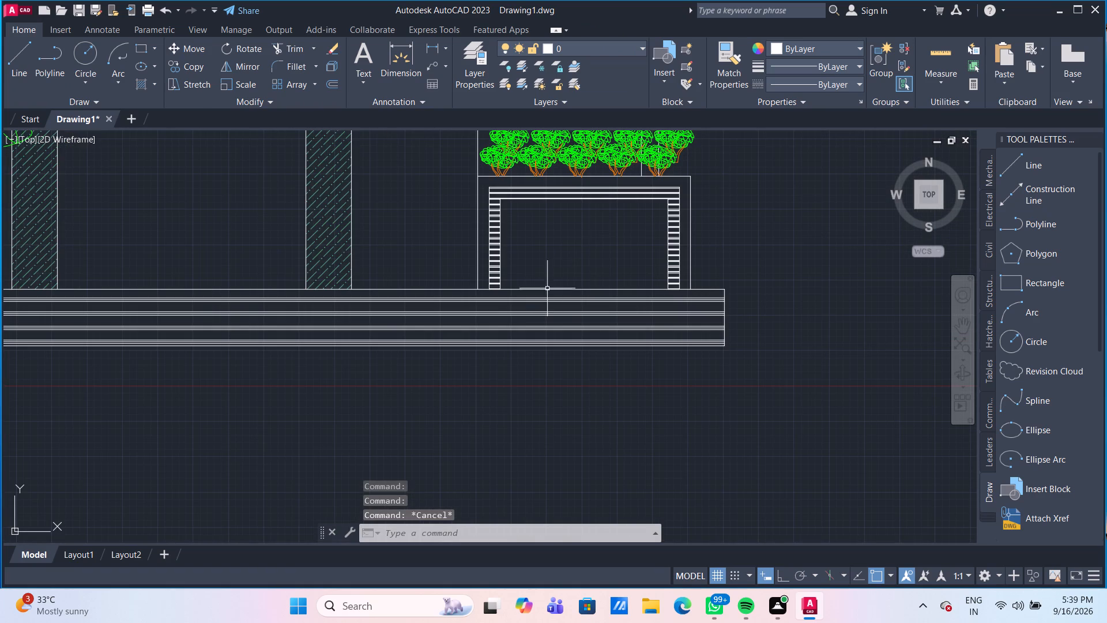
pyautogui.click(504, 316)
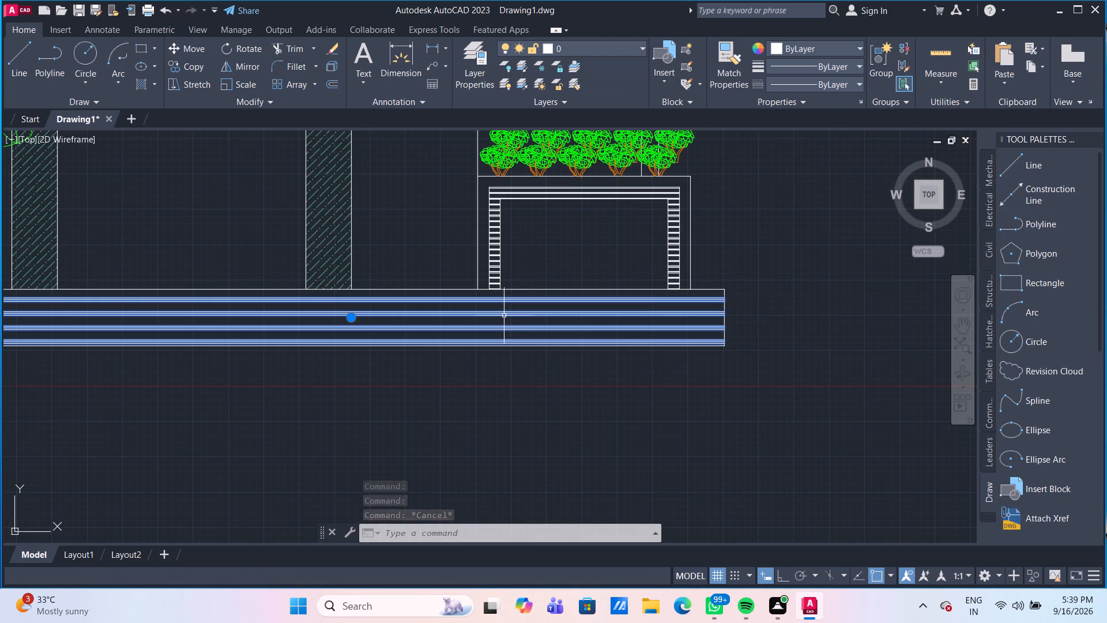
pyautogui.click(672, 267)
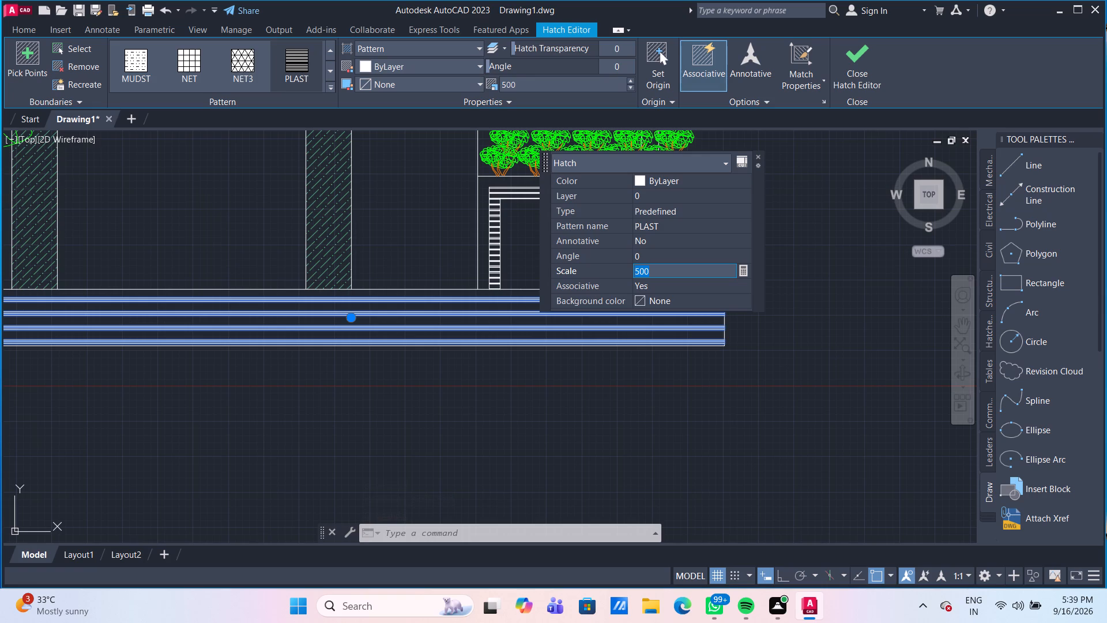
pyautogui.click(683, 226)
pyautogui.click(683, 226)
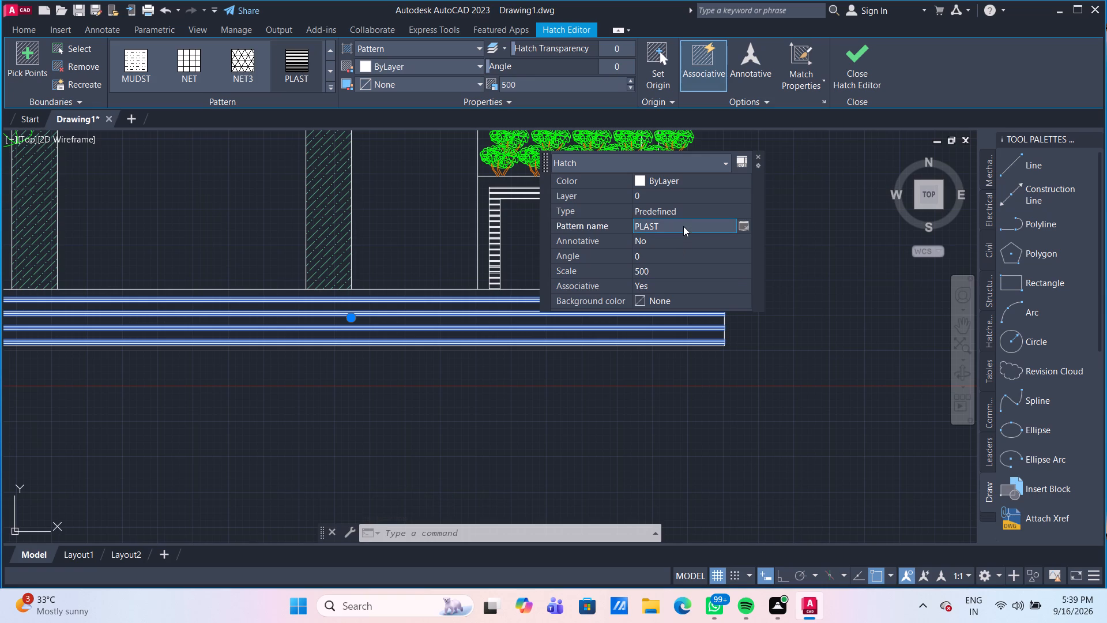
pyautogui.press('Escape')
pyautogui.click(478, 320)
pyautogui.click(472, 310)
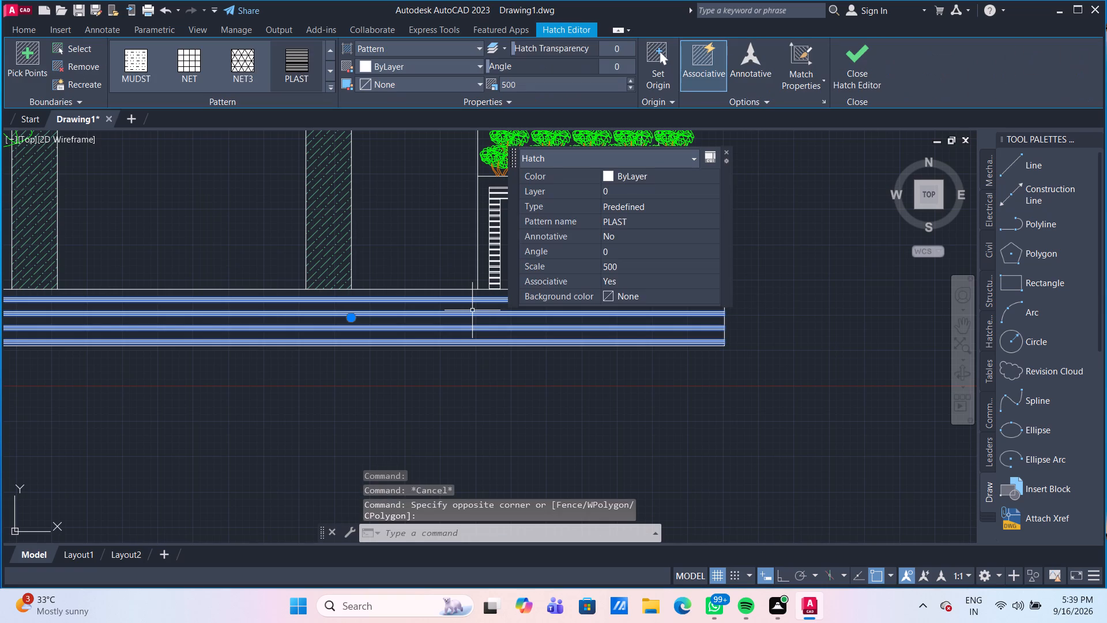
pyautogui.press('Delete')
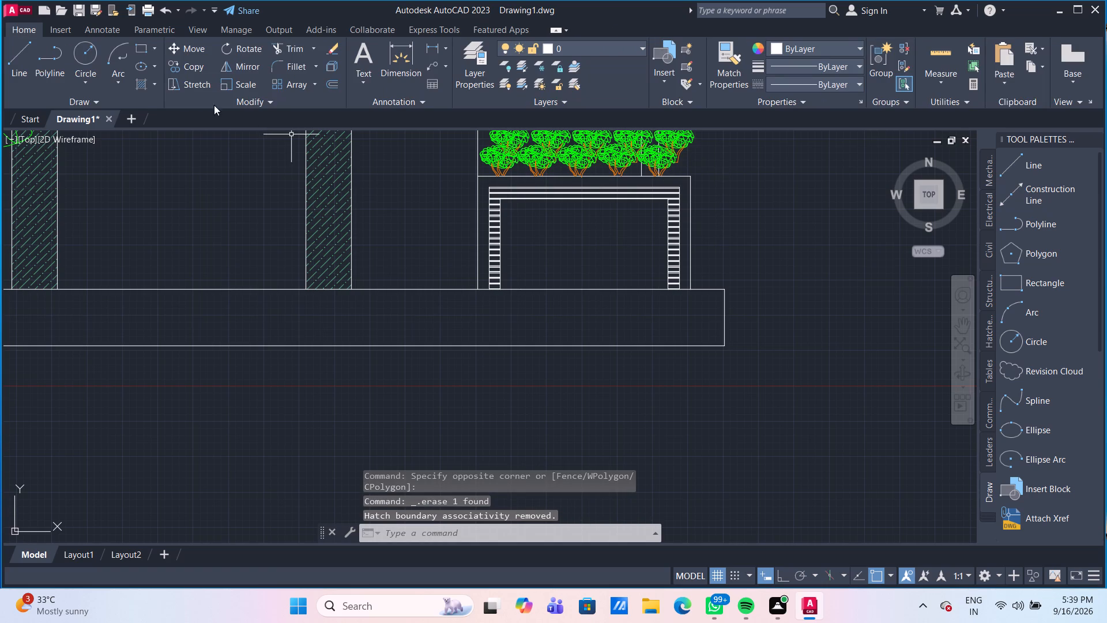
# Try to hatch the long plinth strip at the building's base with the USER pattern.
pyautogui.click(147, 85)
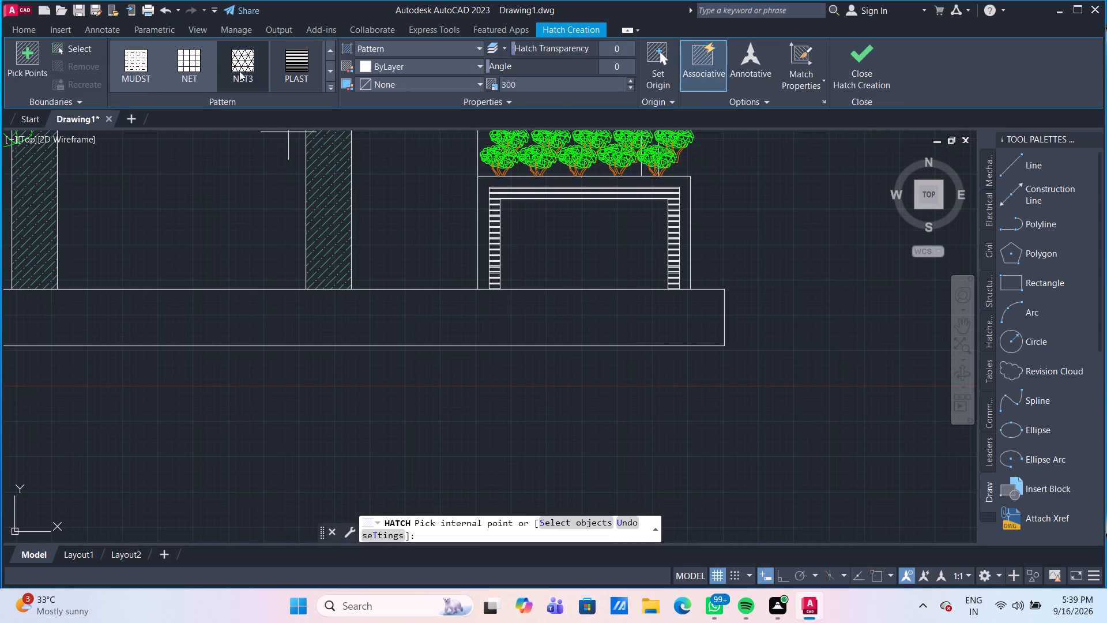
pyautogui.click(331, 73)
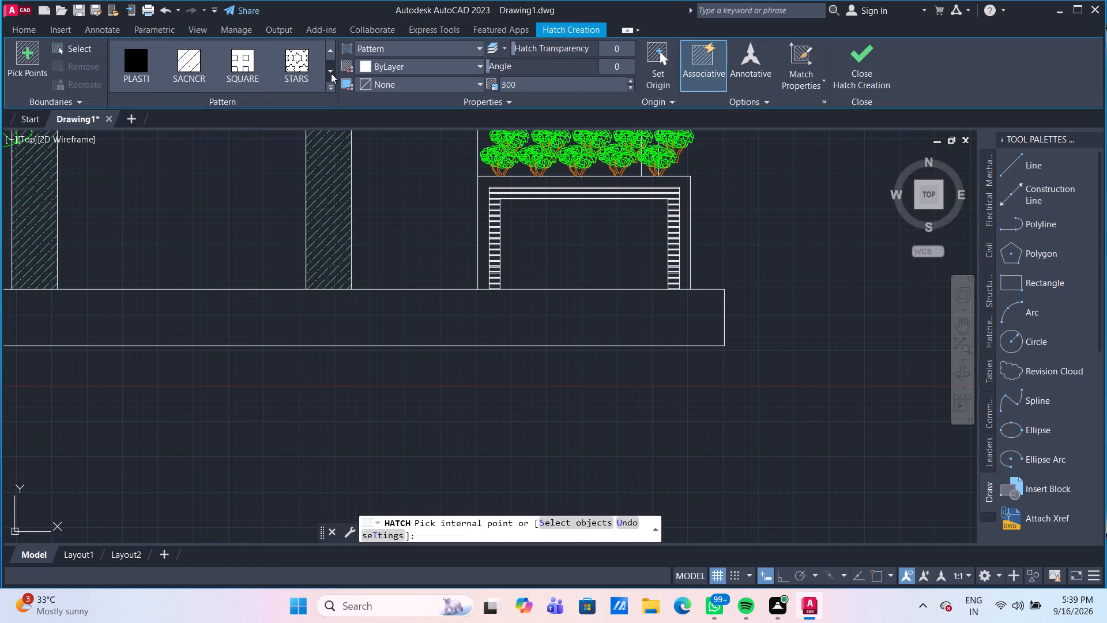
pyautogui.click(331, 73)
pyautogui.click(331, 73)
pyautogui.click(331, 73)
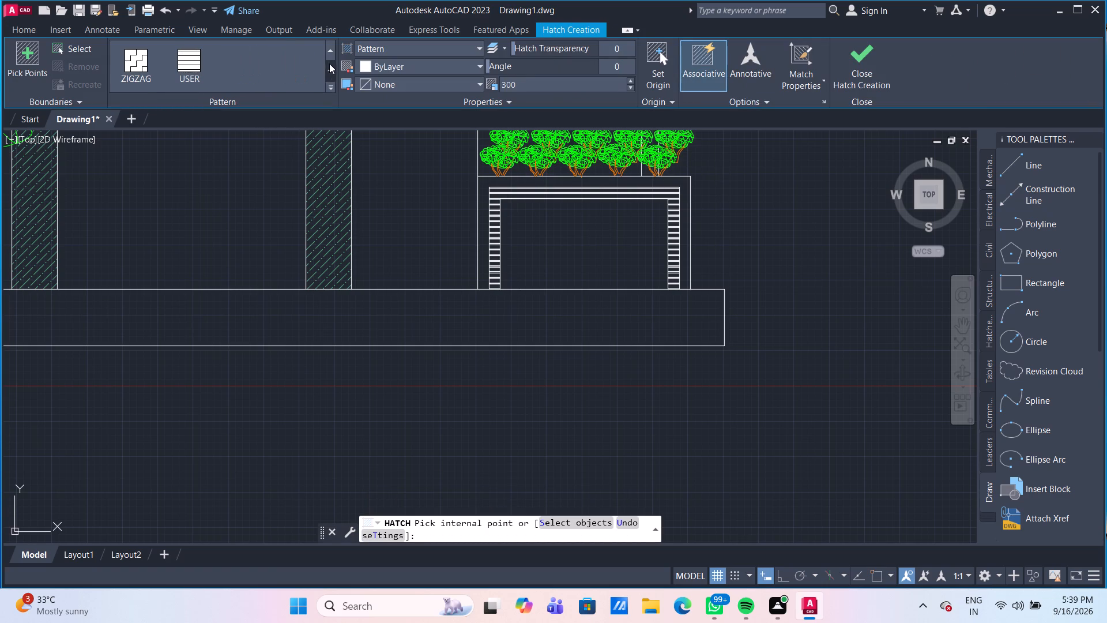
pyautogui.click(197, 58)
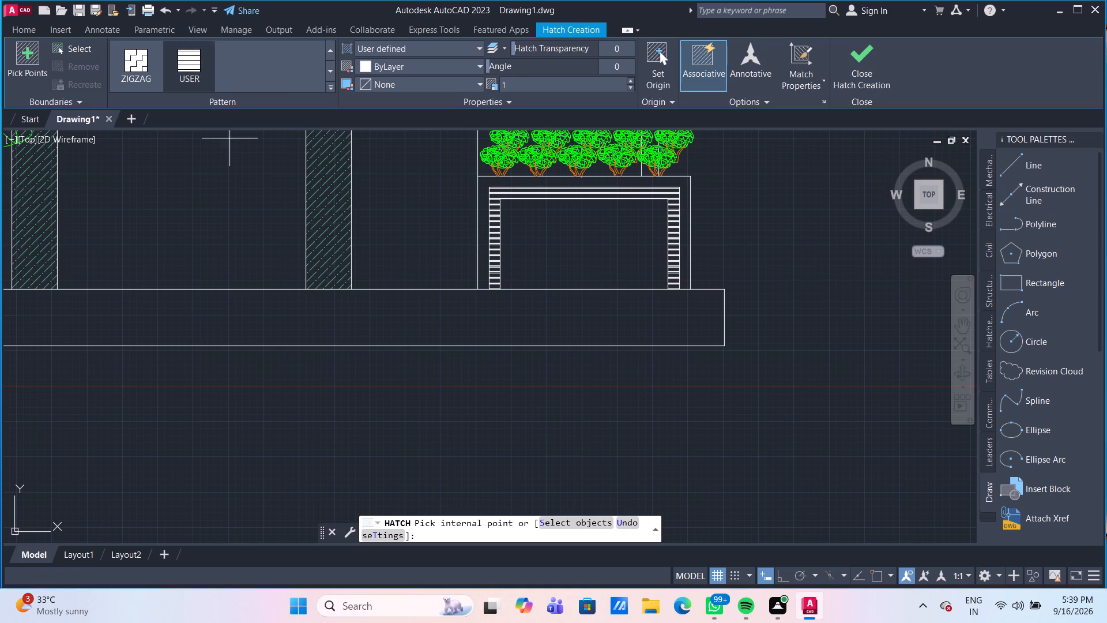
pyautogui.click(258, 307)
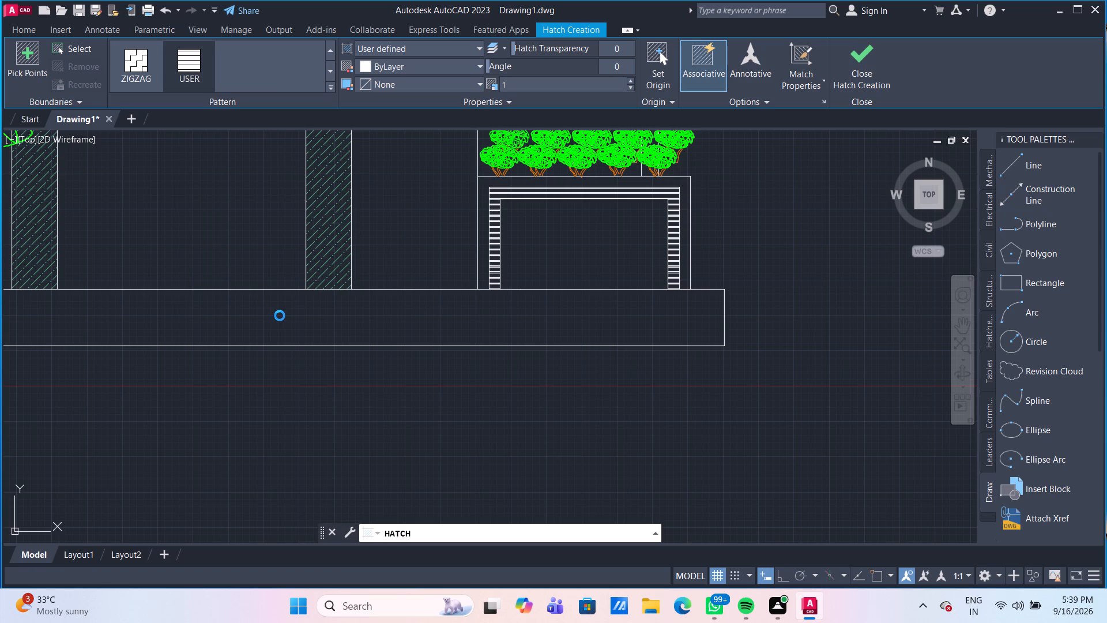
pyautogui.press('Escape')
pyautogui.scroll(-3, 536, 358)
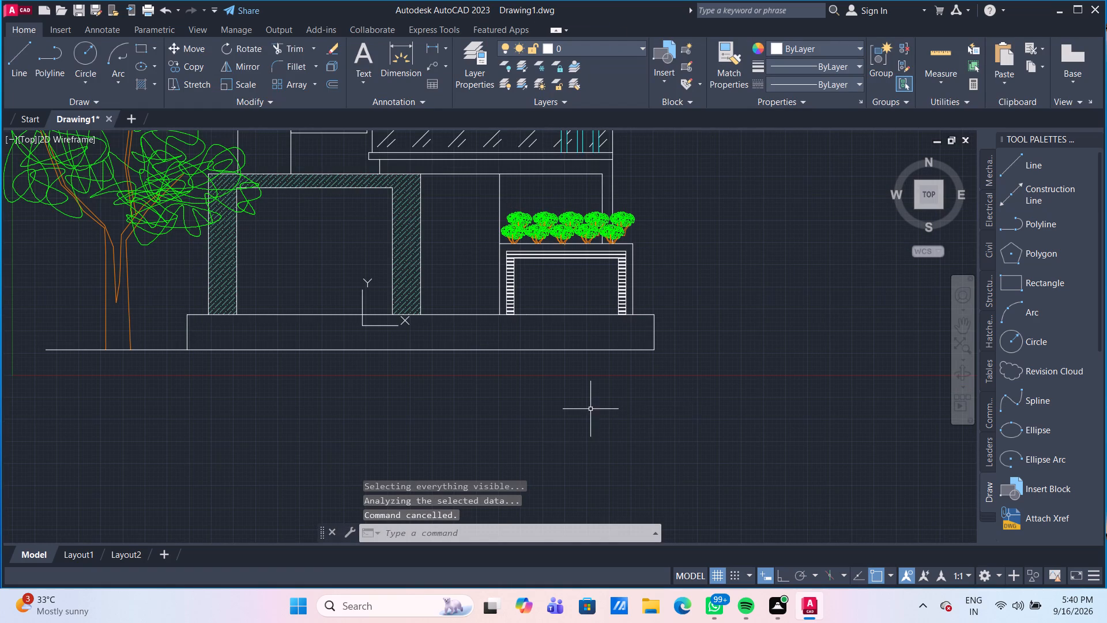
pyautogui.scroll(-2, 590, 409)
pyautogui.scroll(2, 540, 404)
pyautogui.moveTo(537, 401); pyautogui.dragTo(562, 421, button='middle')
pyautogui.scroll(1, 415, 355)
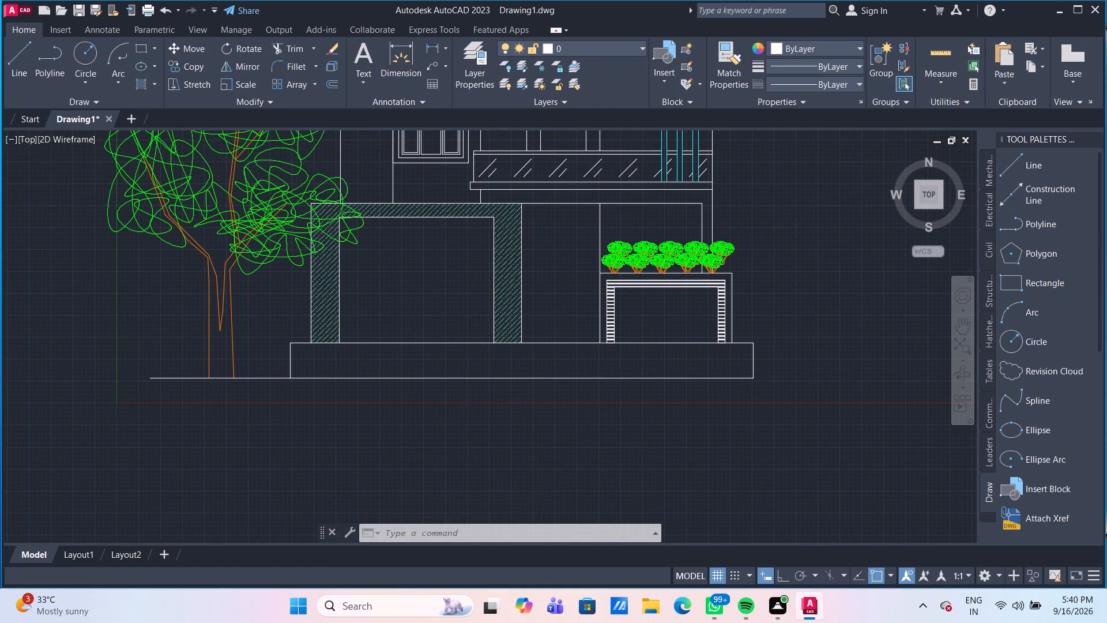
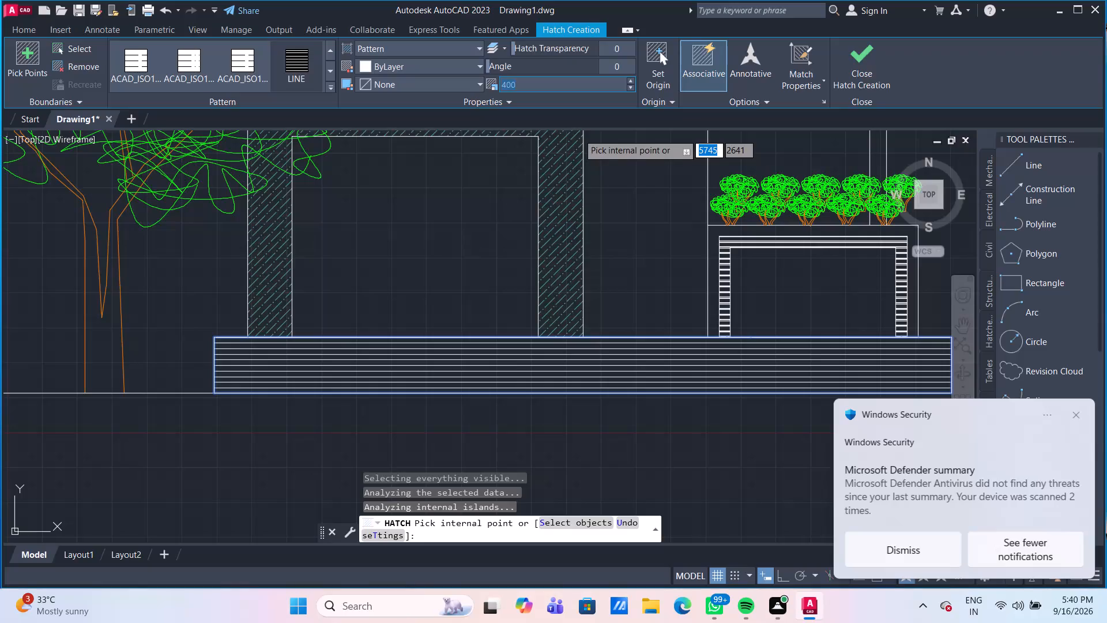
# Set the LINE hatch scale on the long plinth strip to 500 and finish the hatch.
pyautogui.write('500')
pyautogui.press('Return')
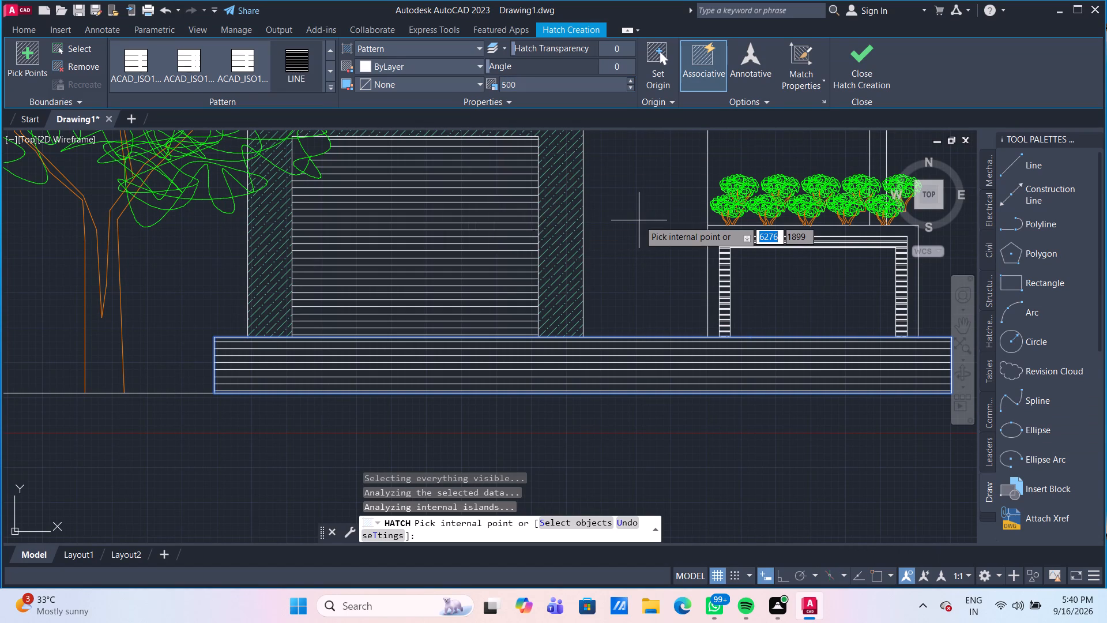
pyautogui.press('Escape')
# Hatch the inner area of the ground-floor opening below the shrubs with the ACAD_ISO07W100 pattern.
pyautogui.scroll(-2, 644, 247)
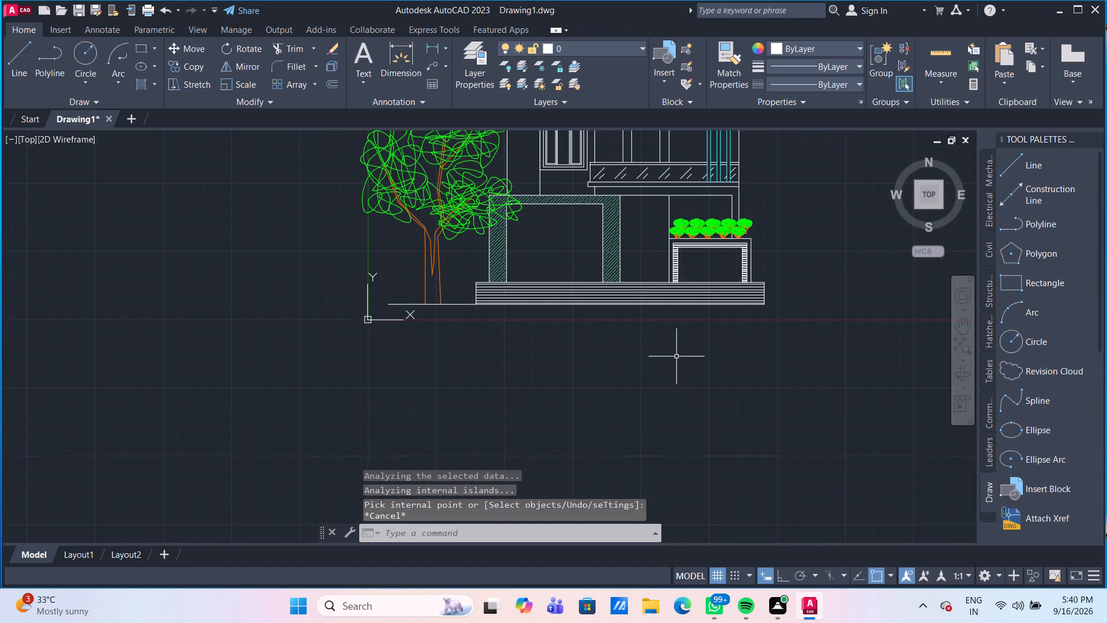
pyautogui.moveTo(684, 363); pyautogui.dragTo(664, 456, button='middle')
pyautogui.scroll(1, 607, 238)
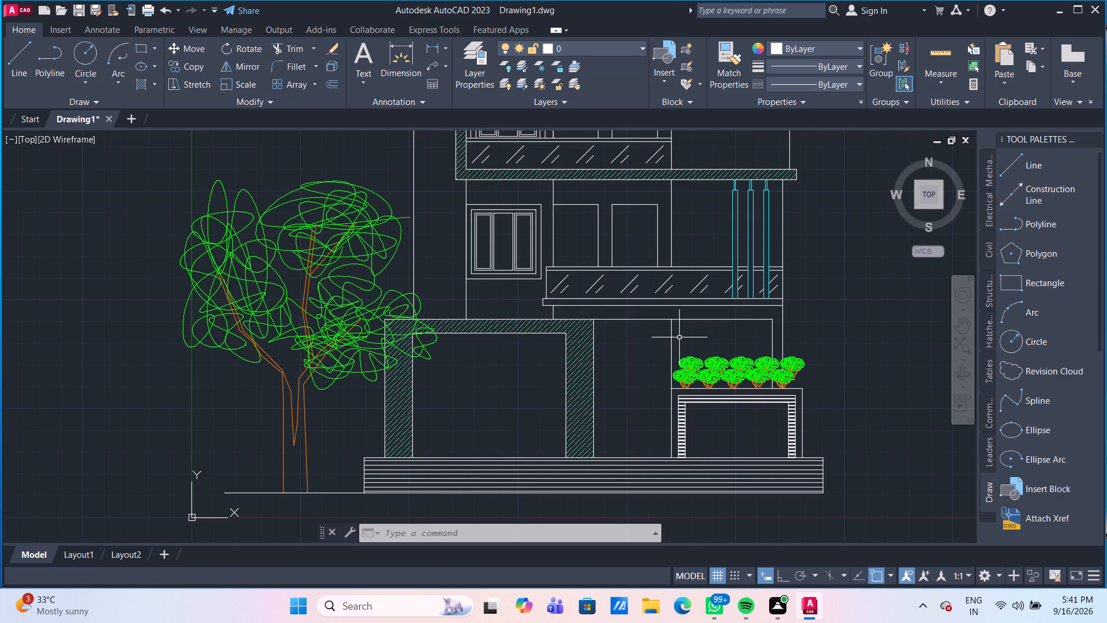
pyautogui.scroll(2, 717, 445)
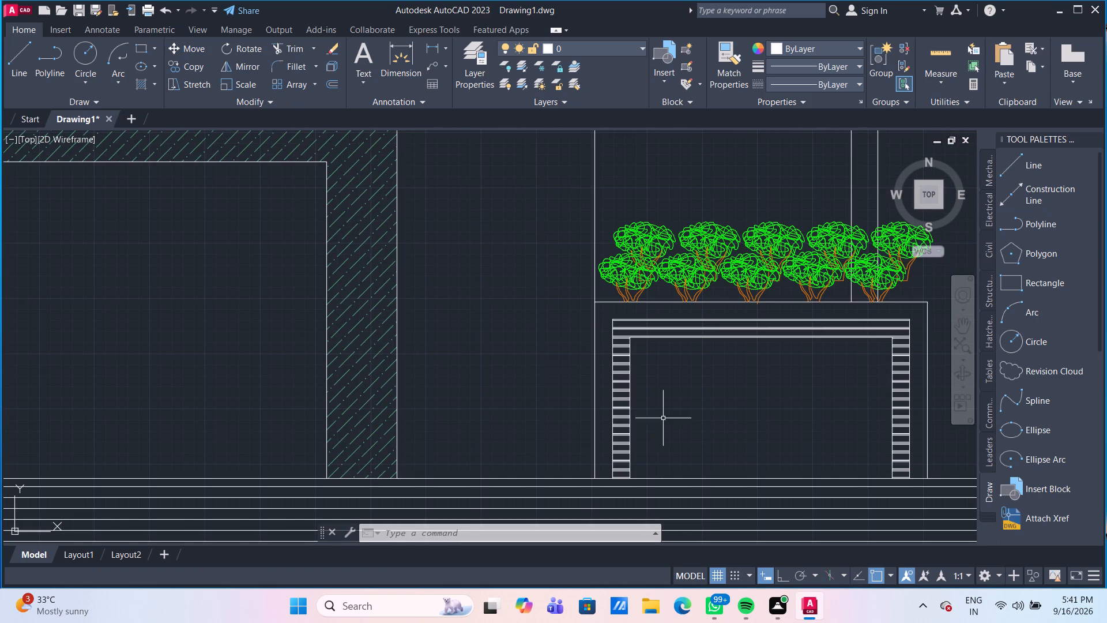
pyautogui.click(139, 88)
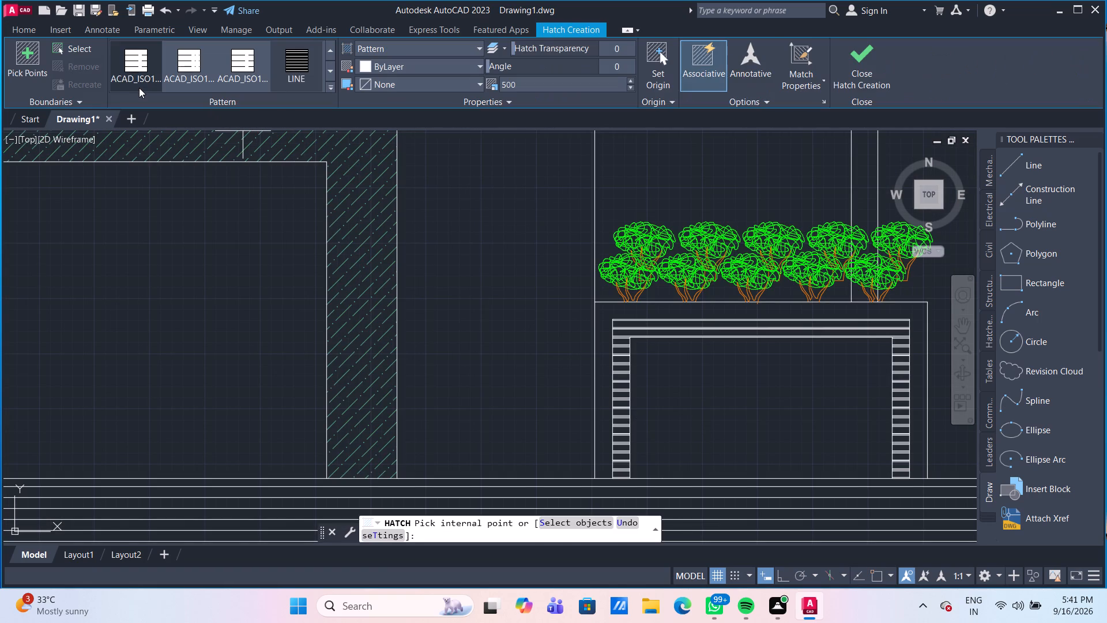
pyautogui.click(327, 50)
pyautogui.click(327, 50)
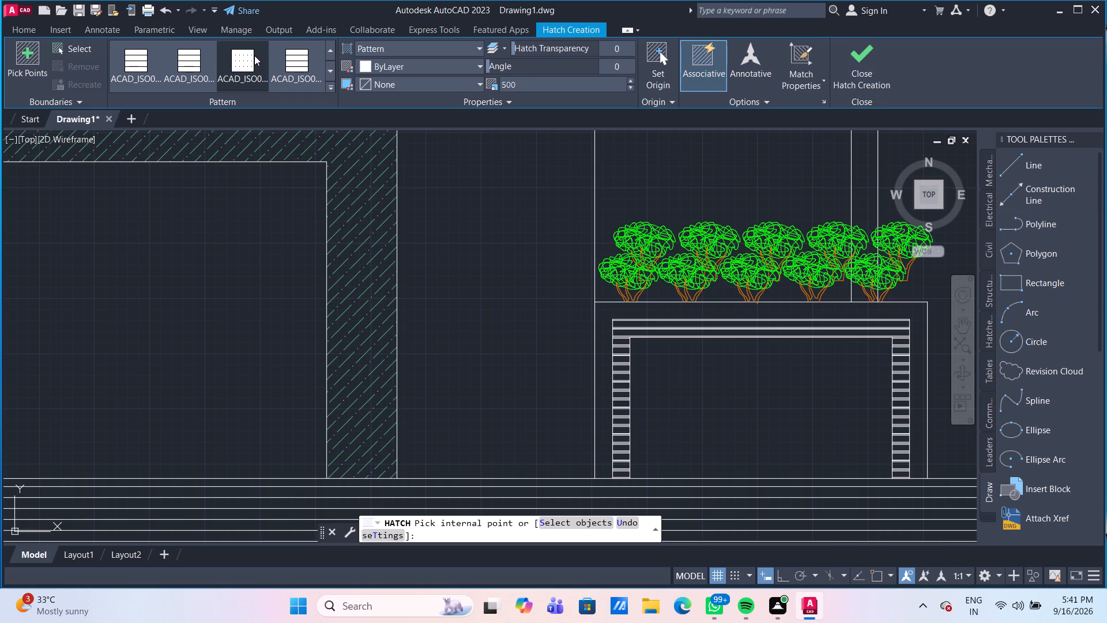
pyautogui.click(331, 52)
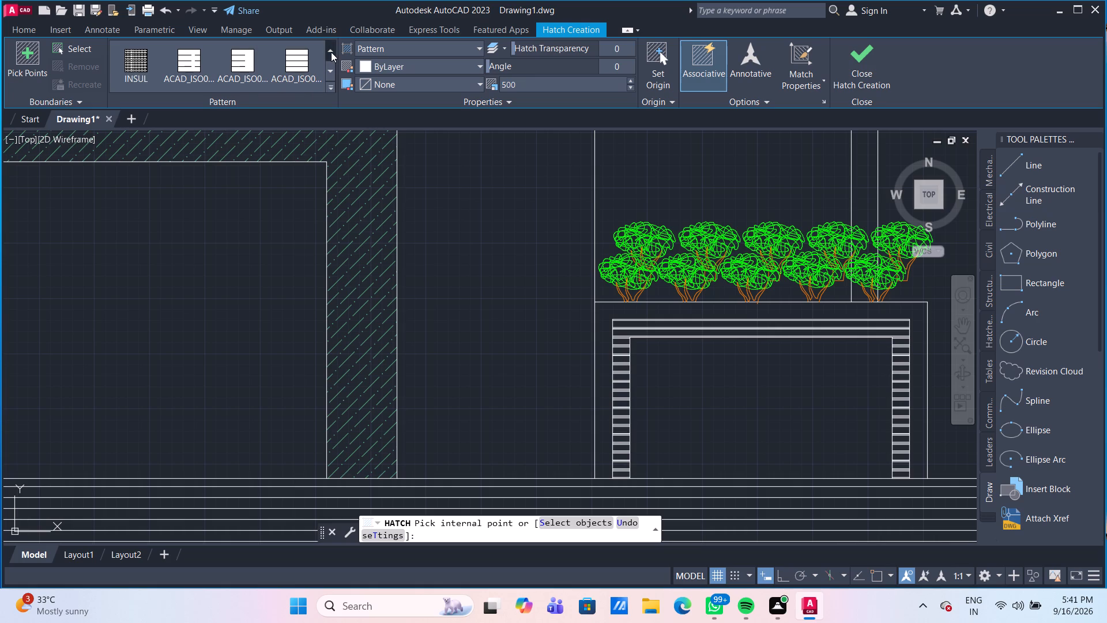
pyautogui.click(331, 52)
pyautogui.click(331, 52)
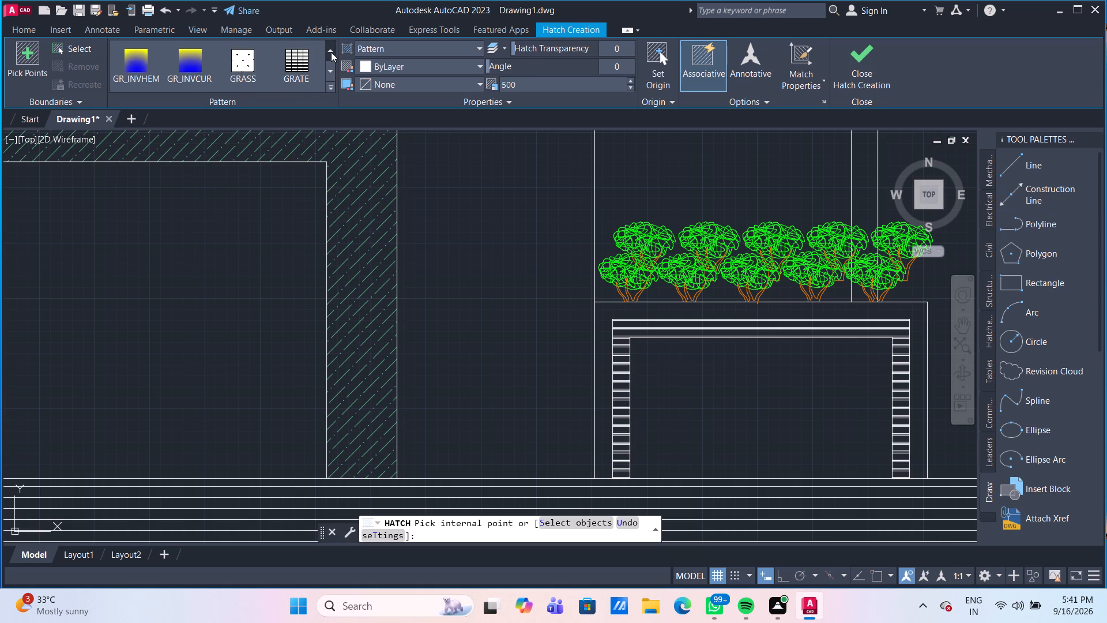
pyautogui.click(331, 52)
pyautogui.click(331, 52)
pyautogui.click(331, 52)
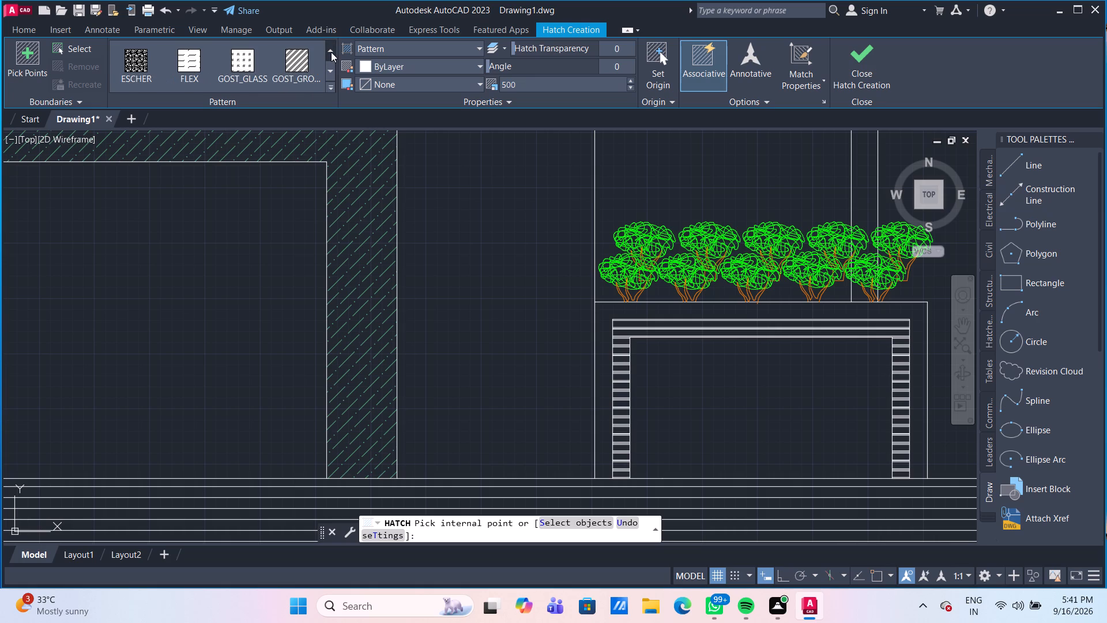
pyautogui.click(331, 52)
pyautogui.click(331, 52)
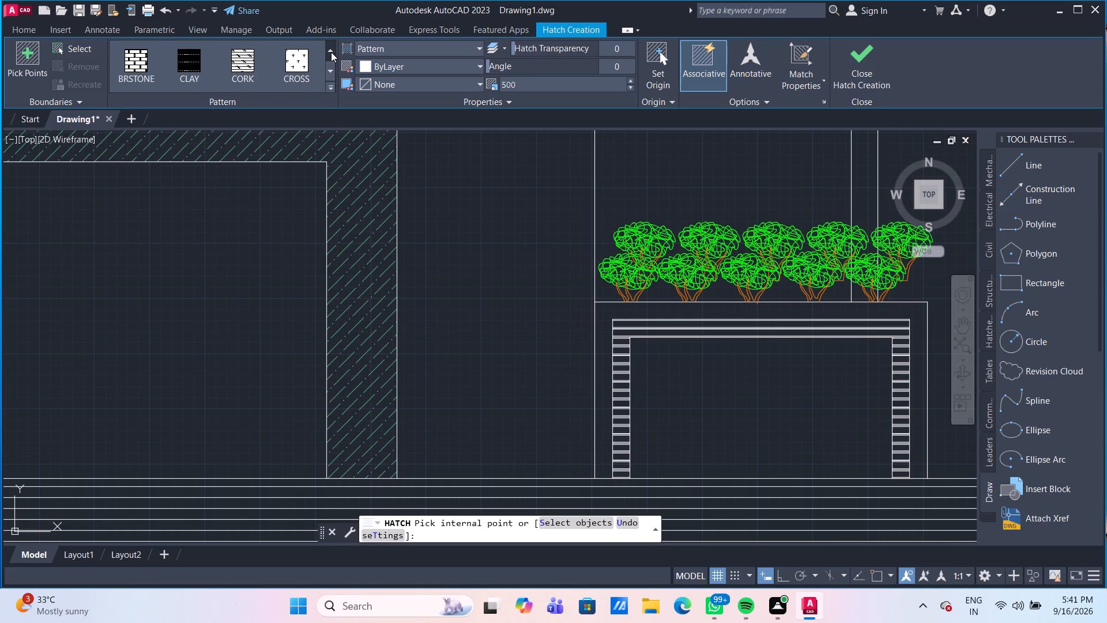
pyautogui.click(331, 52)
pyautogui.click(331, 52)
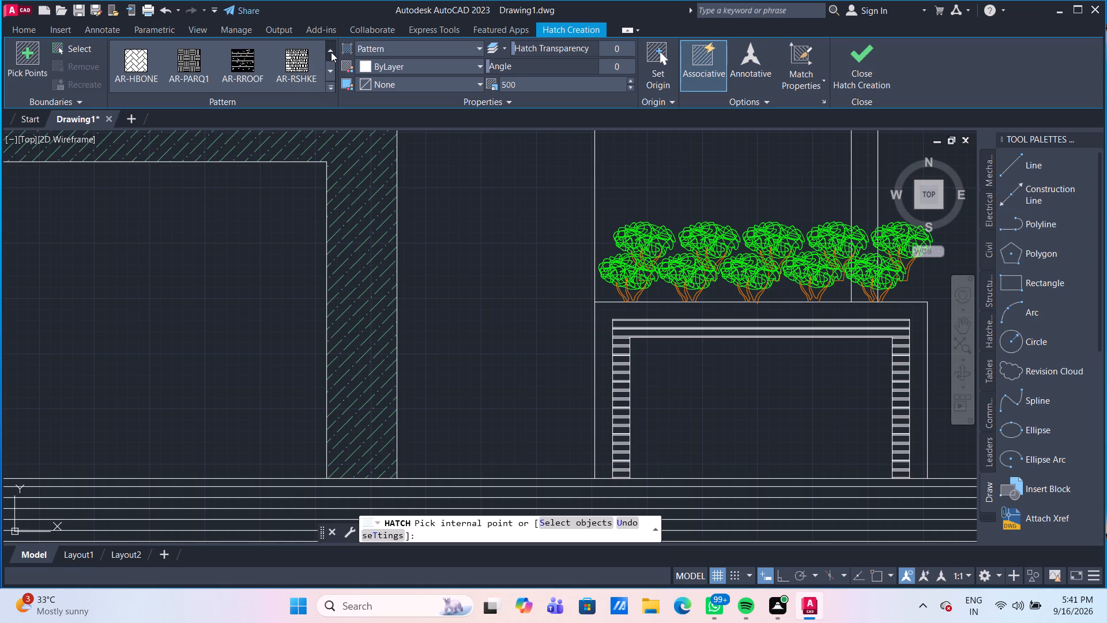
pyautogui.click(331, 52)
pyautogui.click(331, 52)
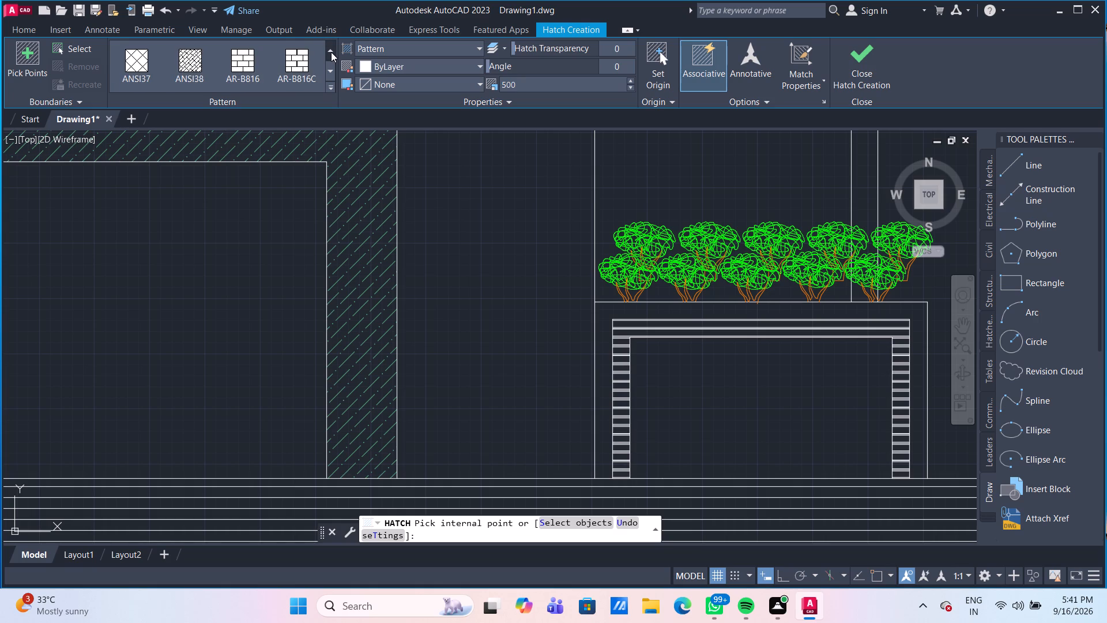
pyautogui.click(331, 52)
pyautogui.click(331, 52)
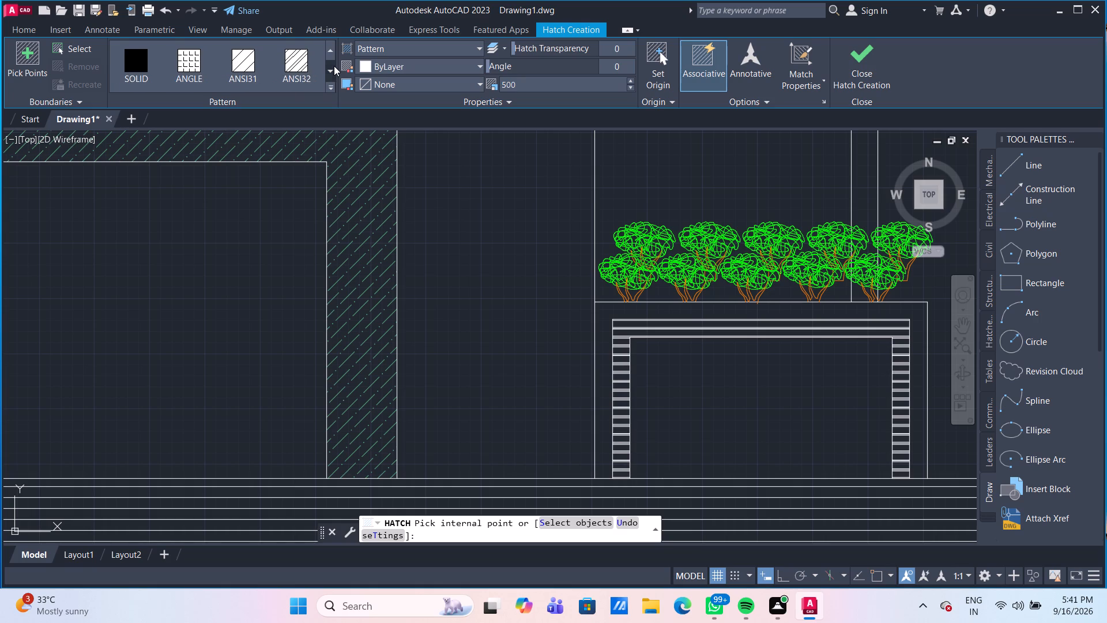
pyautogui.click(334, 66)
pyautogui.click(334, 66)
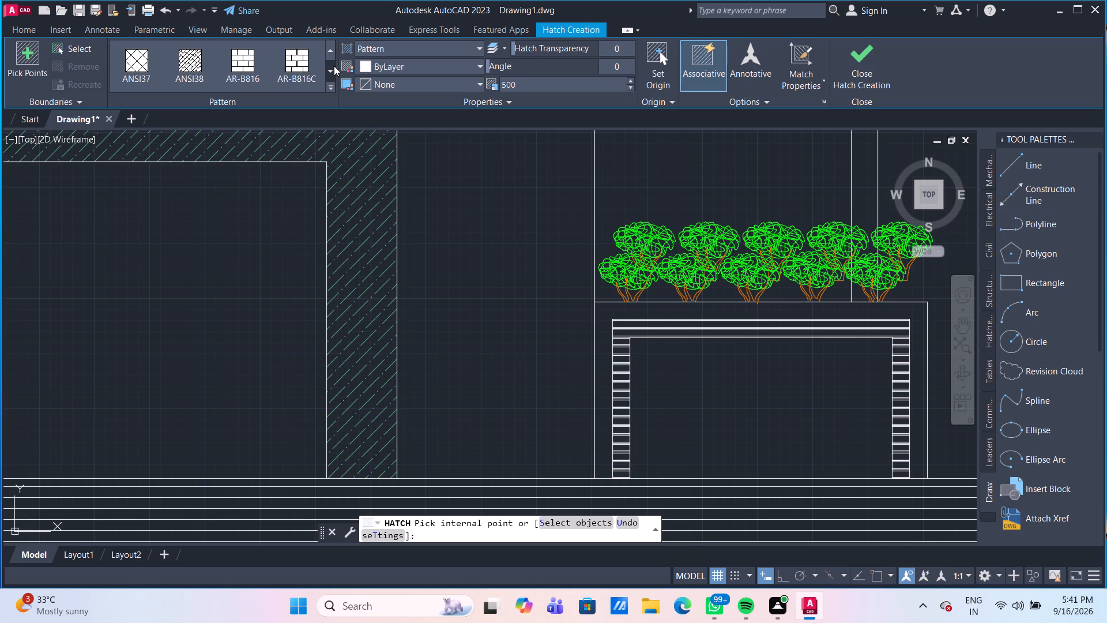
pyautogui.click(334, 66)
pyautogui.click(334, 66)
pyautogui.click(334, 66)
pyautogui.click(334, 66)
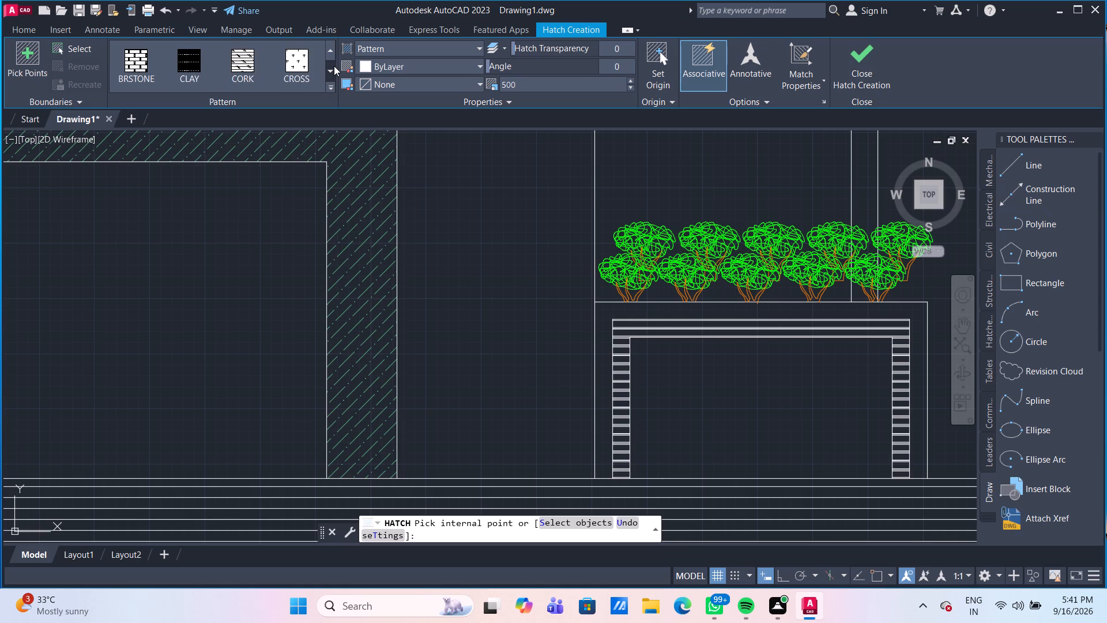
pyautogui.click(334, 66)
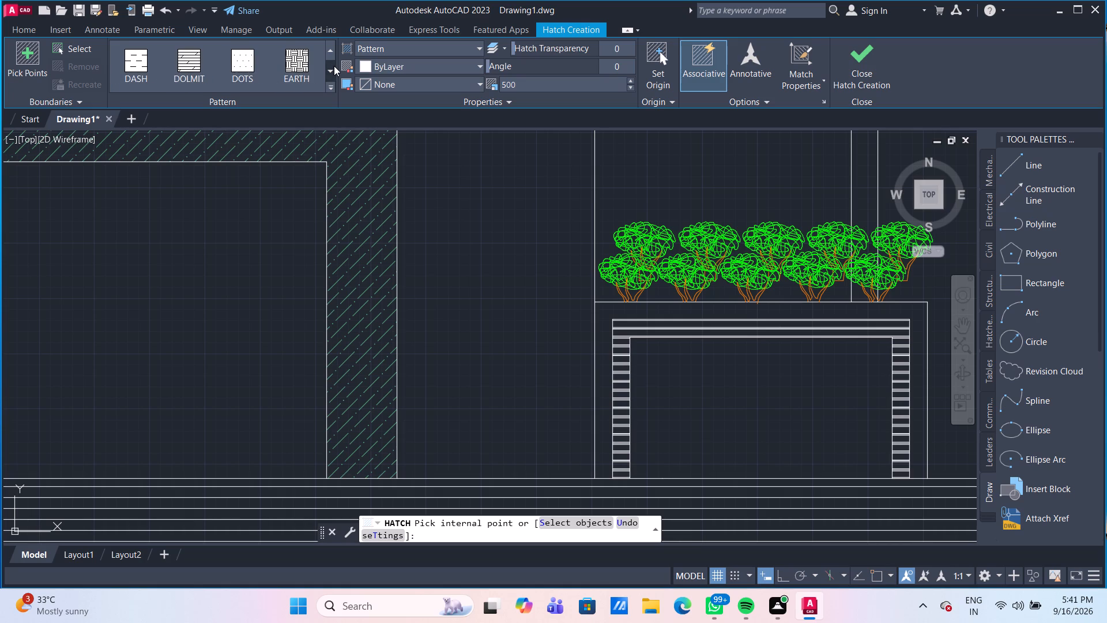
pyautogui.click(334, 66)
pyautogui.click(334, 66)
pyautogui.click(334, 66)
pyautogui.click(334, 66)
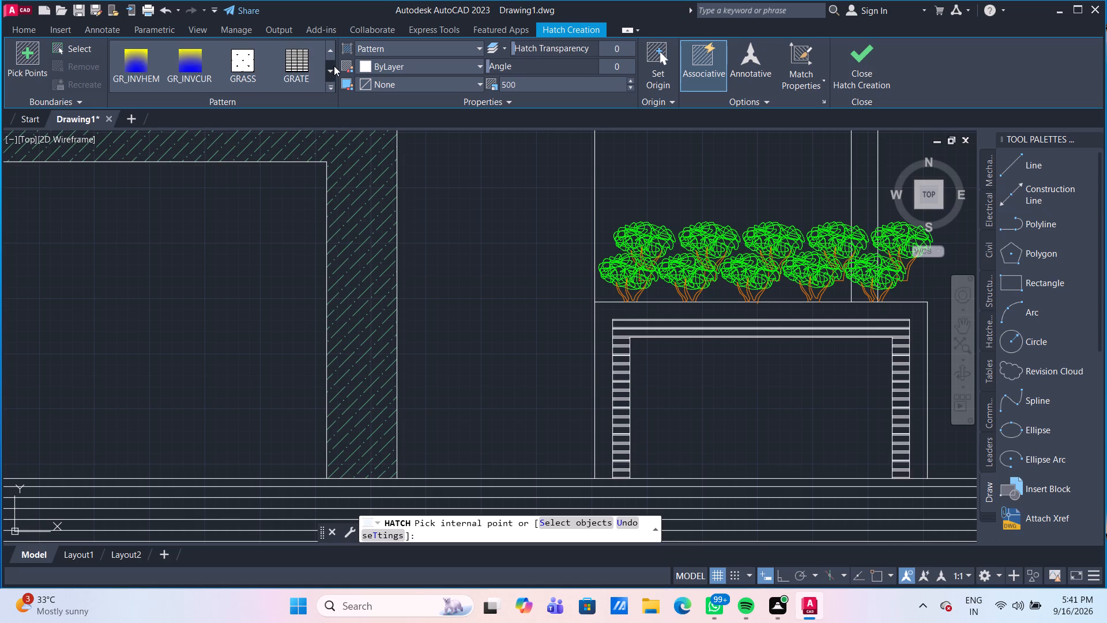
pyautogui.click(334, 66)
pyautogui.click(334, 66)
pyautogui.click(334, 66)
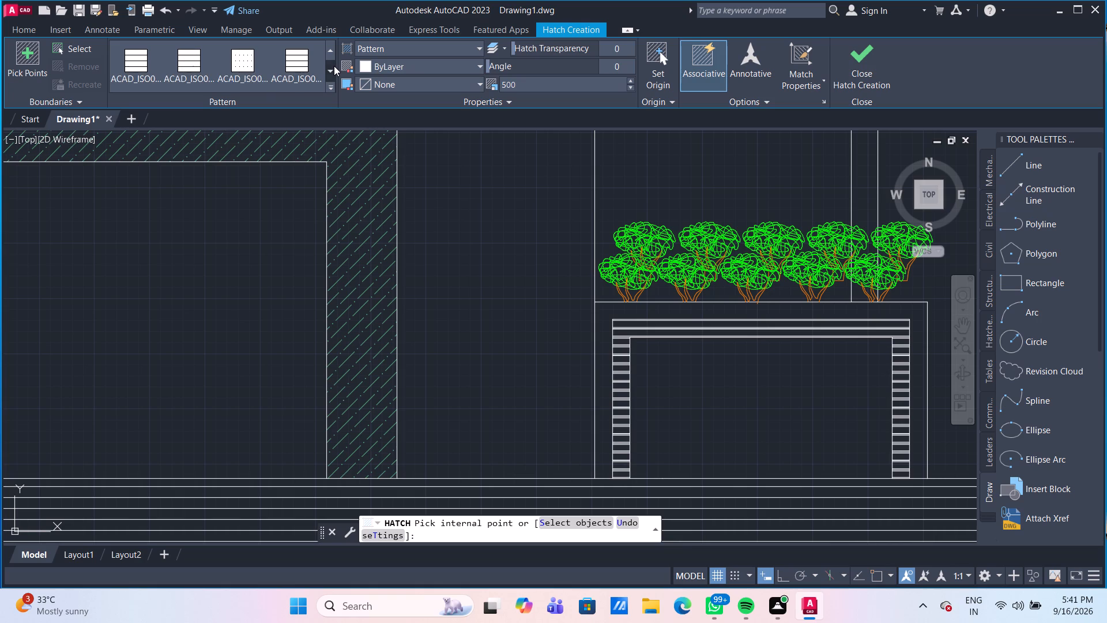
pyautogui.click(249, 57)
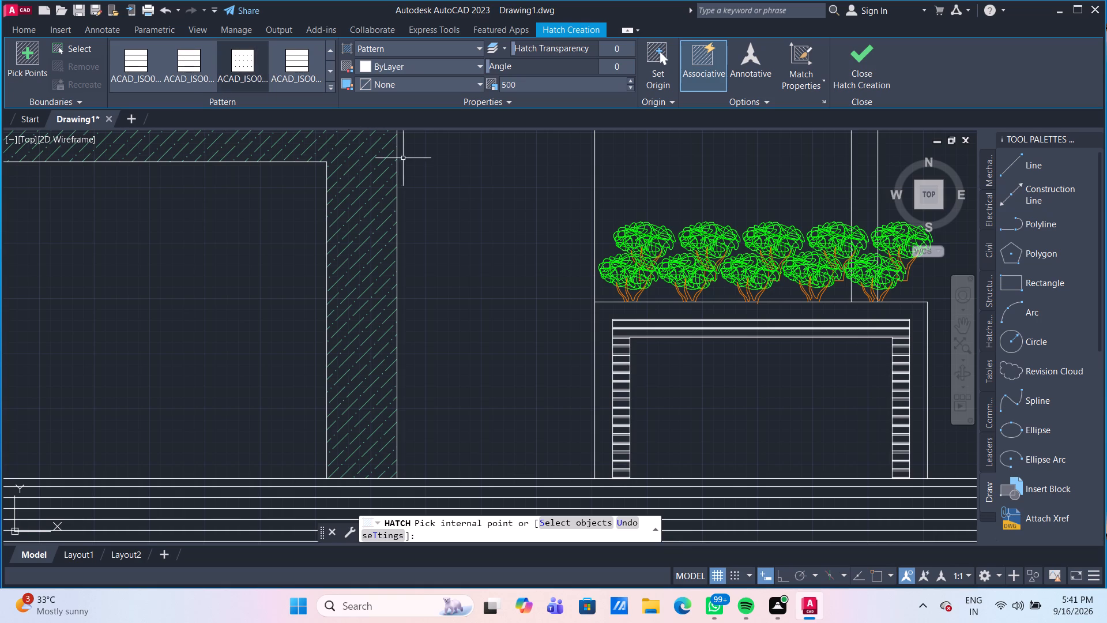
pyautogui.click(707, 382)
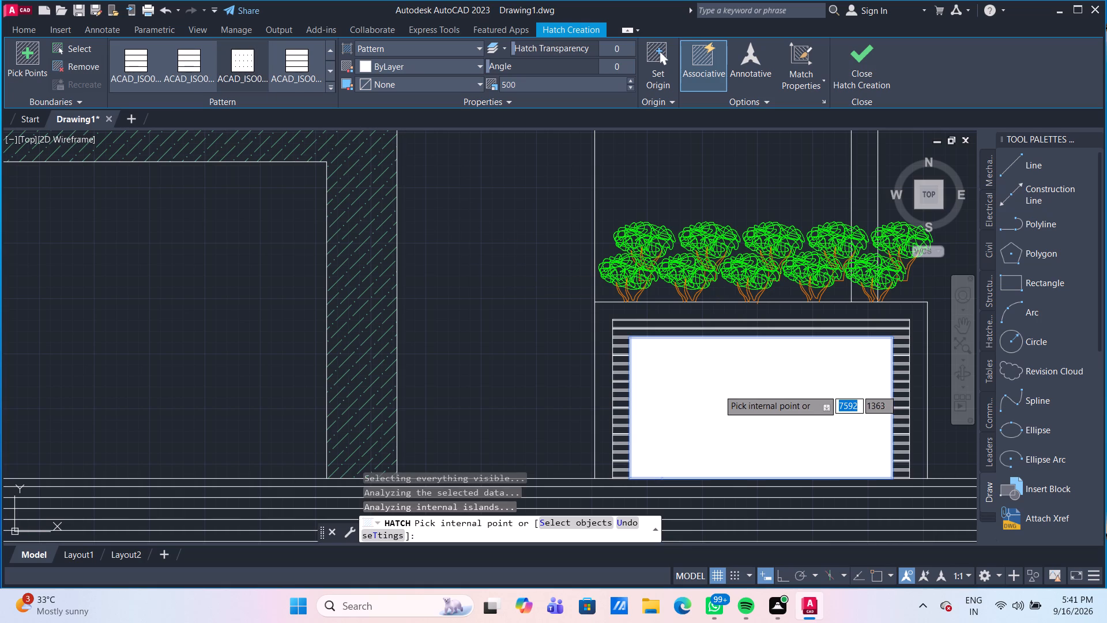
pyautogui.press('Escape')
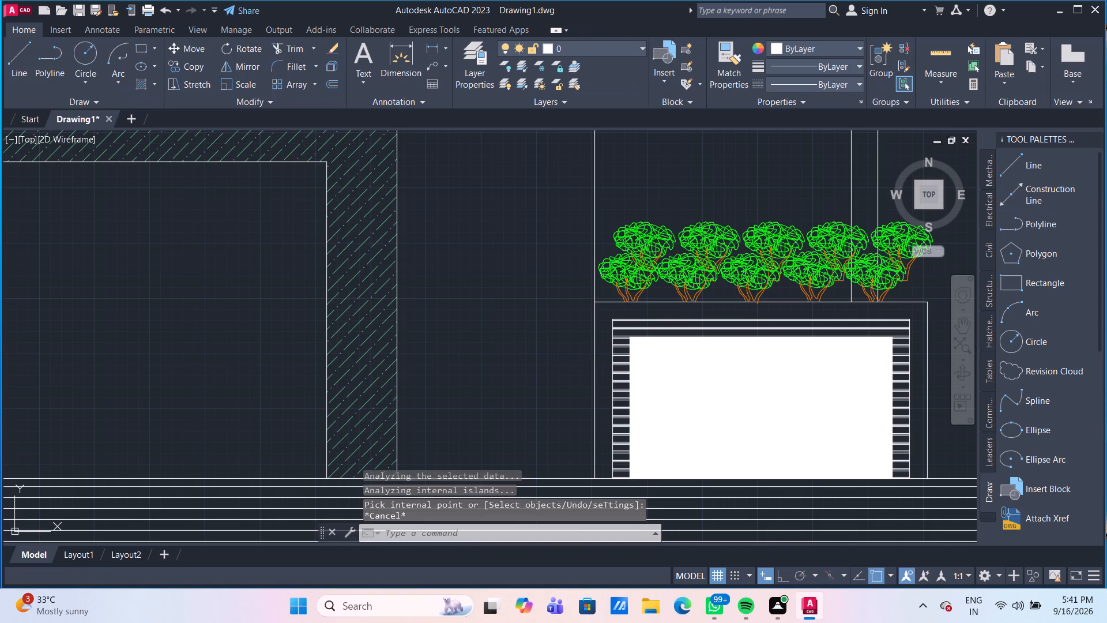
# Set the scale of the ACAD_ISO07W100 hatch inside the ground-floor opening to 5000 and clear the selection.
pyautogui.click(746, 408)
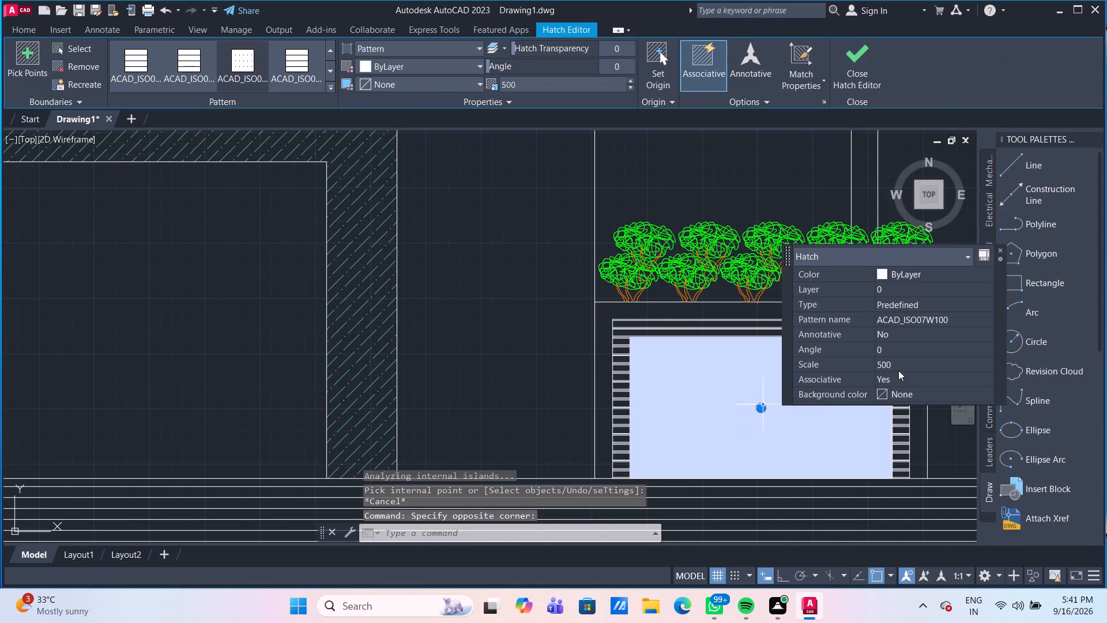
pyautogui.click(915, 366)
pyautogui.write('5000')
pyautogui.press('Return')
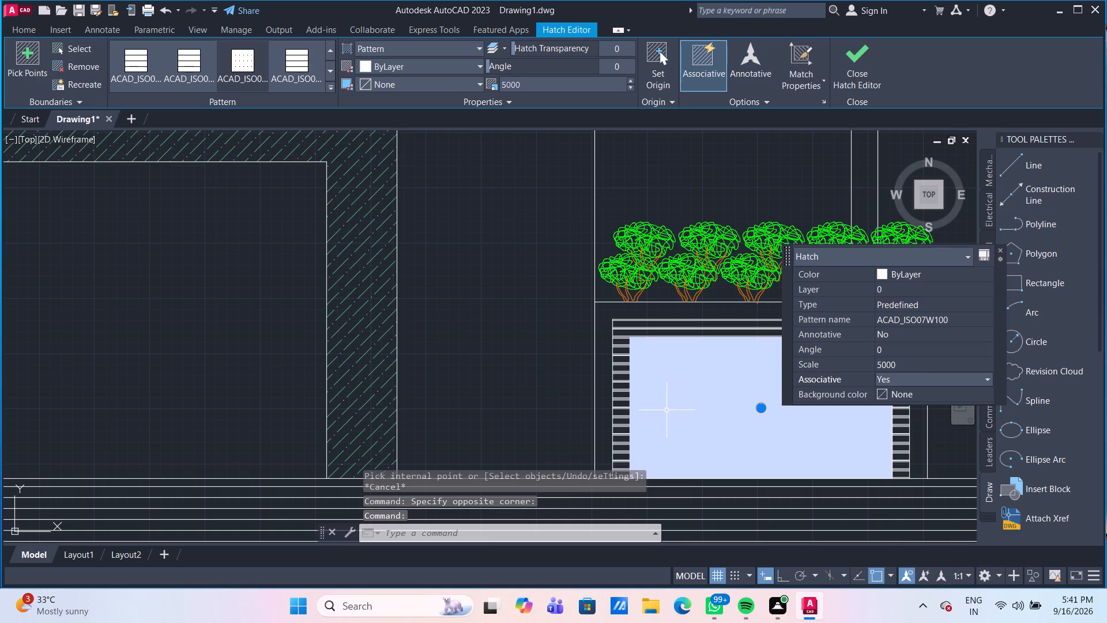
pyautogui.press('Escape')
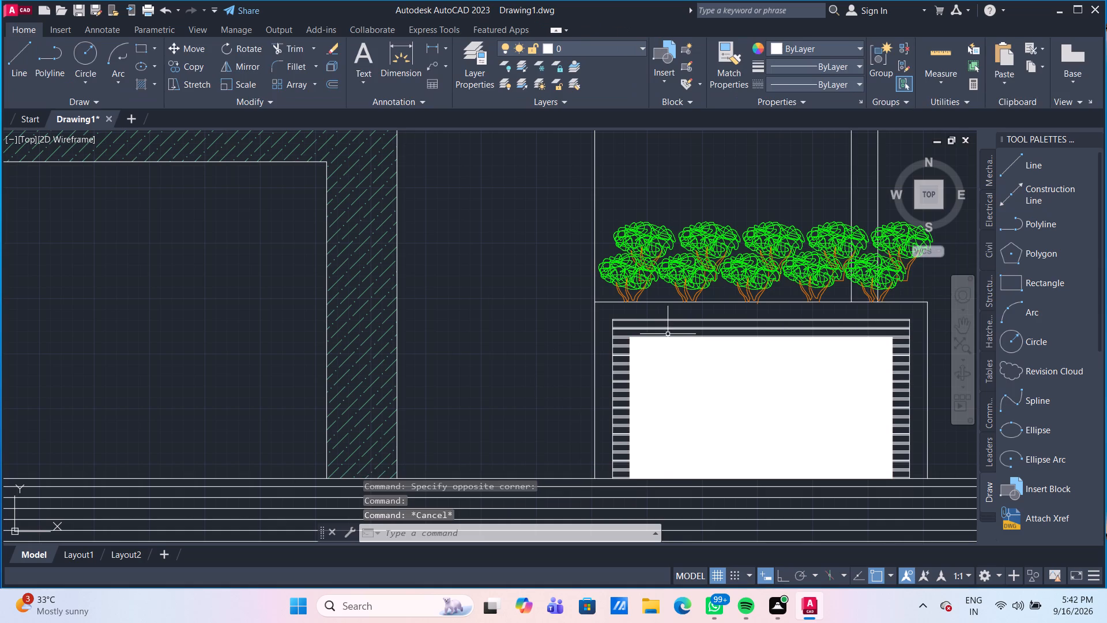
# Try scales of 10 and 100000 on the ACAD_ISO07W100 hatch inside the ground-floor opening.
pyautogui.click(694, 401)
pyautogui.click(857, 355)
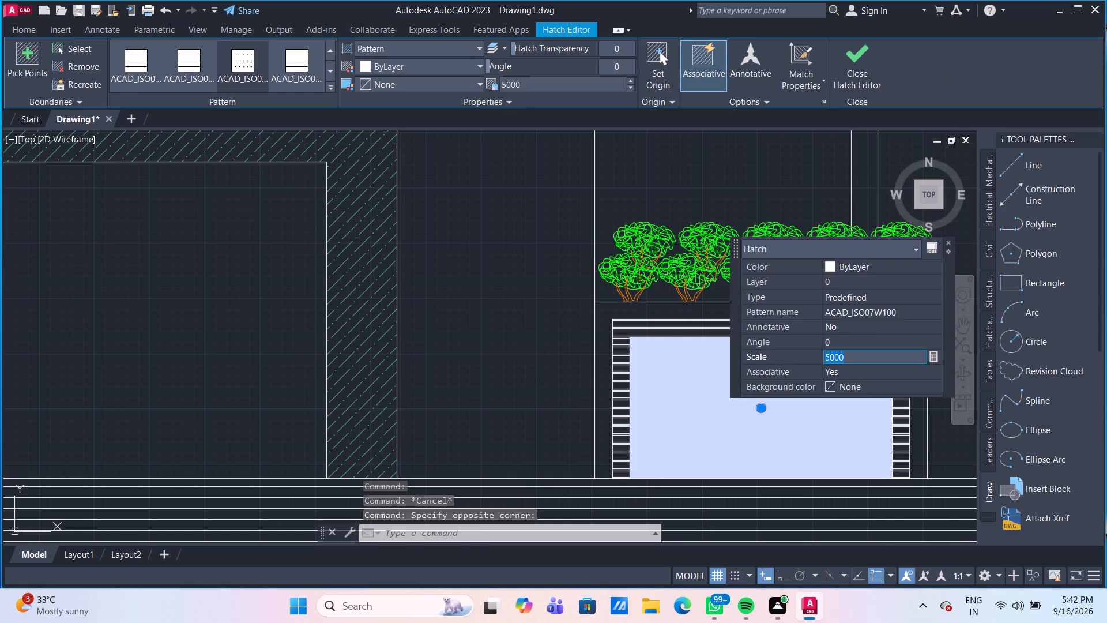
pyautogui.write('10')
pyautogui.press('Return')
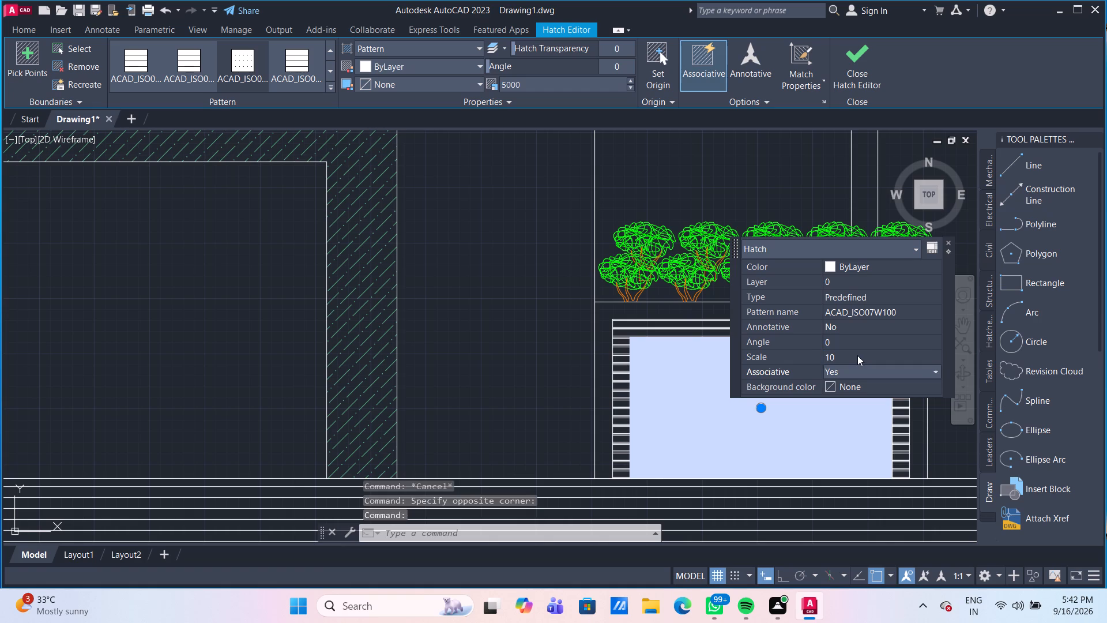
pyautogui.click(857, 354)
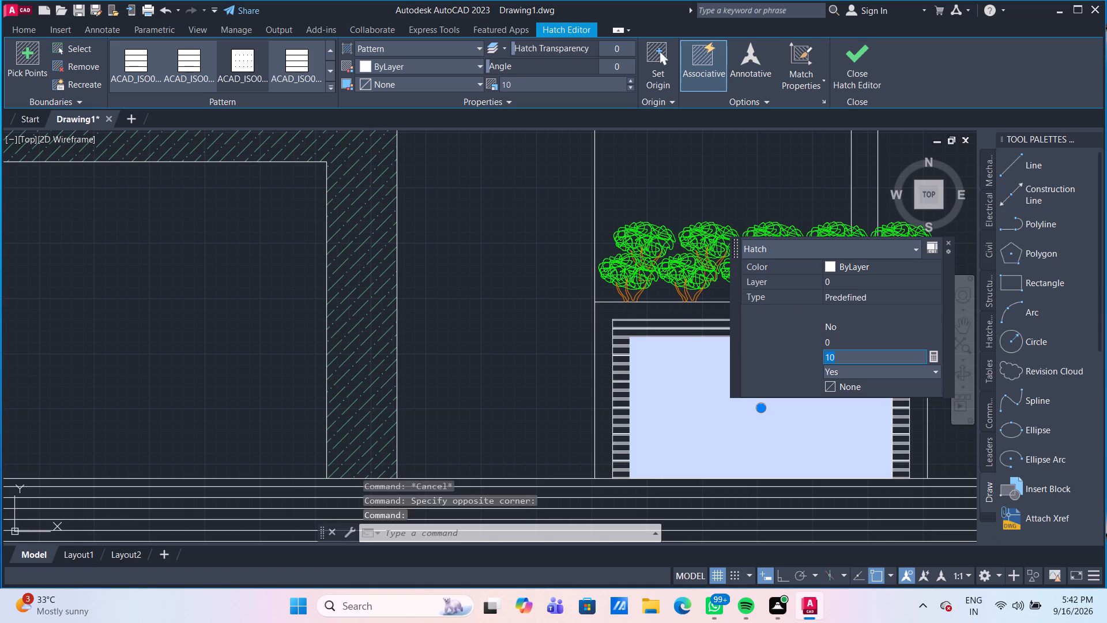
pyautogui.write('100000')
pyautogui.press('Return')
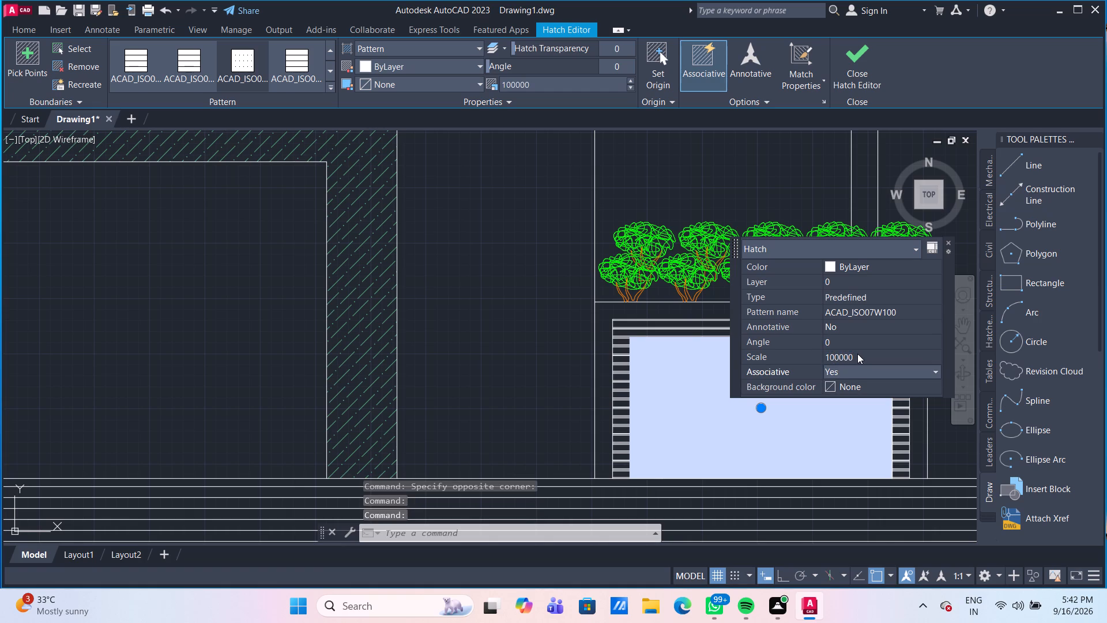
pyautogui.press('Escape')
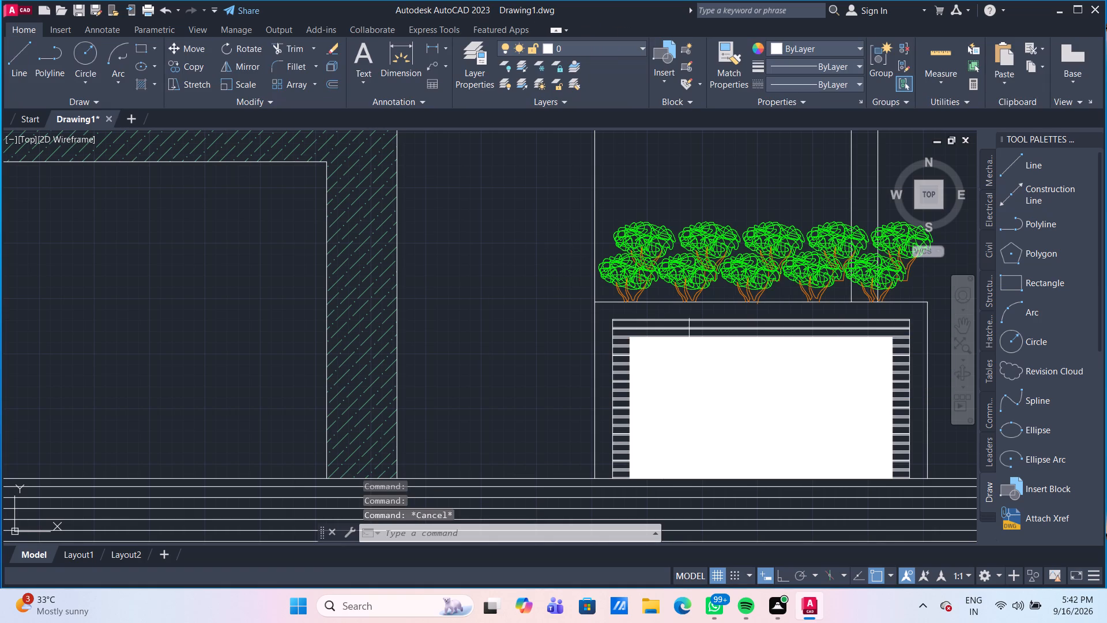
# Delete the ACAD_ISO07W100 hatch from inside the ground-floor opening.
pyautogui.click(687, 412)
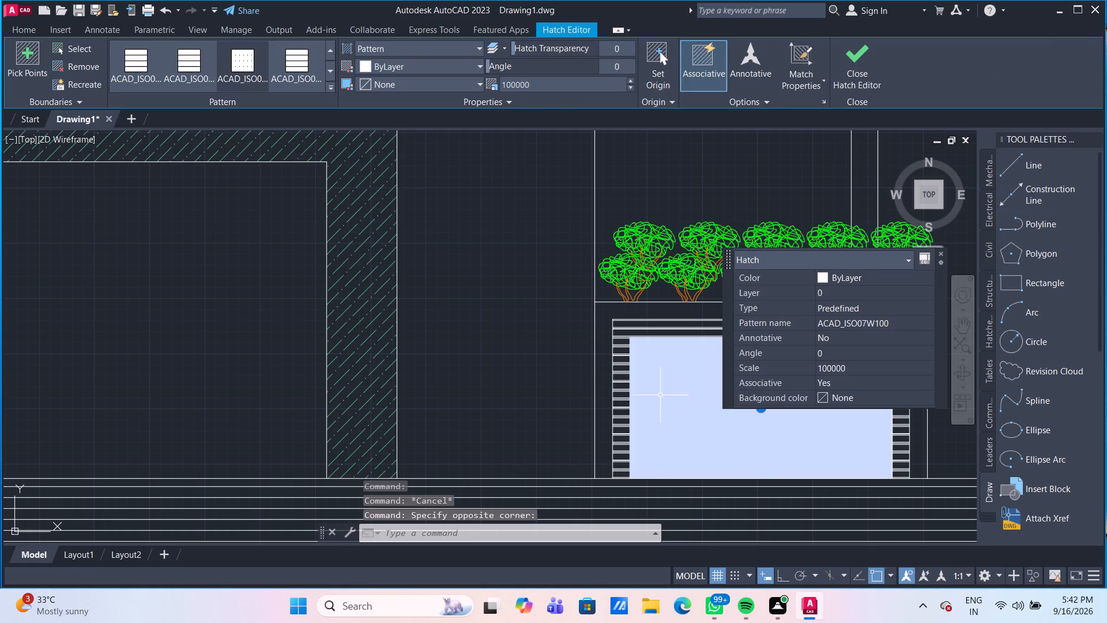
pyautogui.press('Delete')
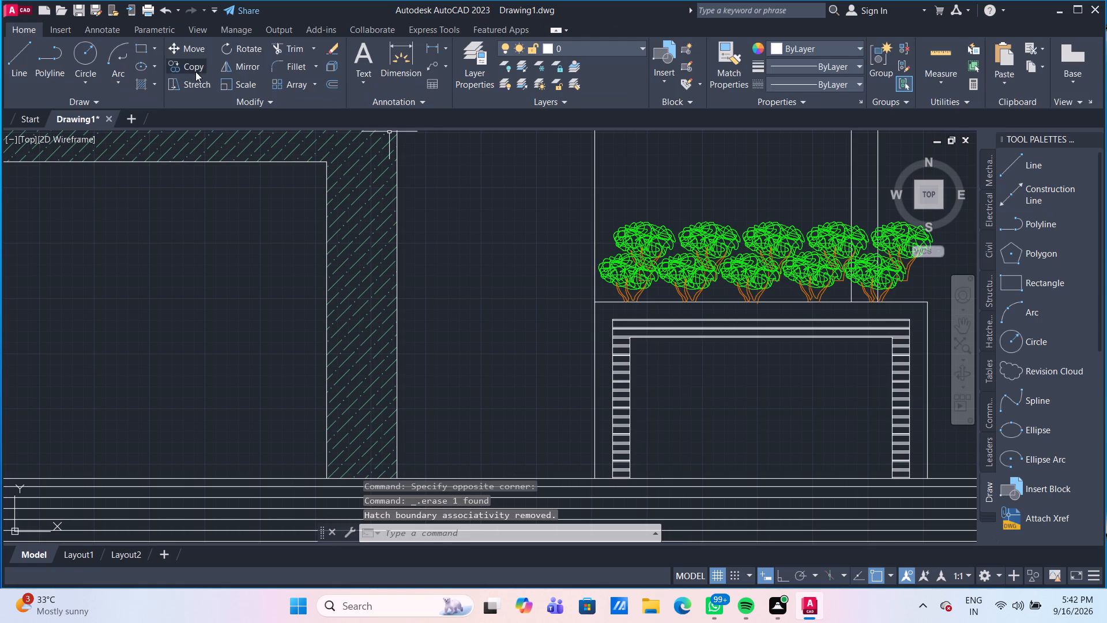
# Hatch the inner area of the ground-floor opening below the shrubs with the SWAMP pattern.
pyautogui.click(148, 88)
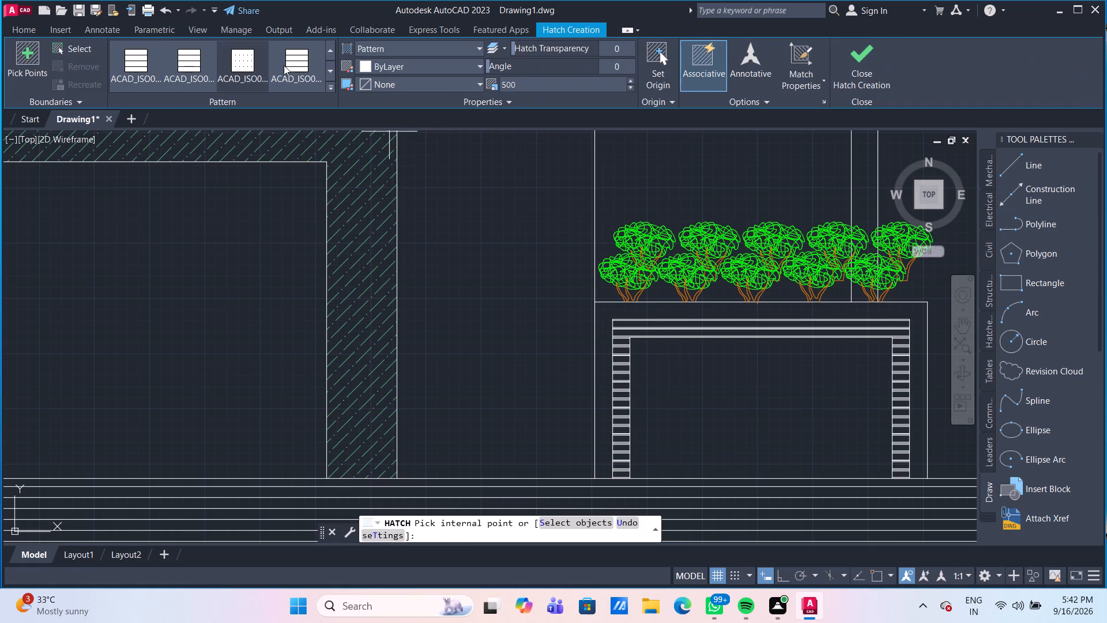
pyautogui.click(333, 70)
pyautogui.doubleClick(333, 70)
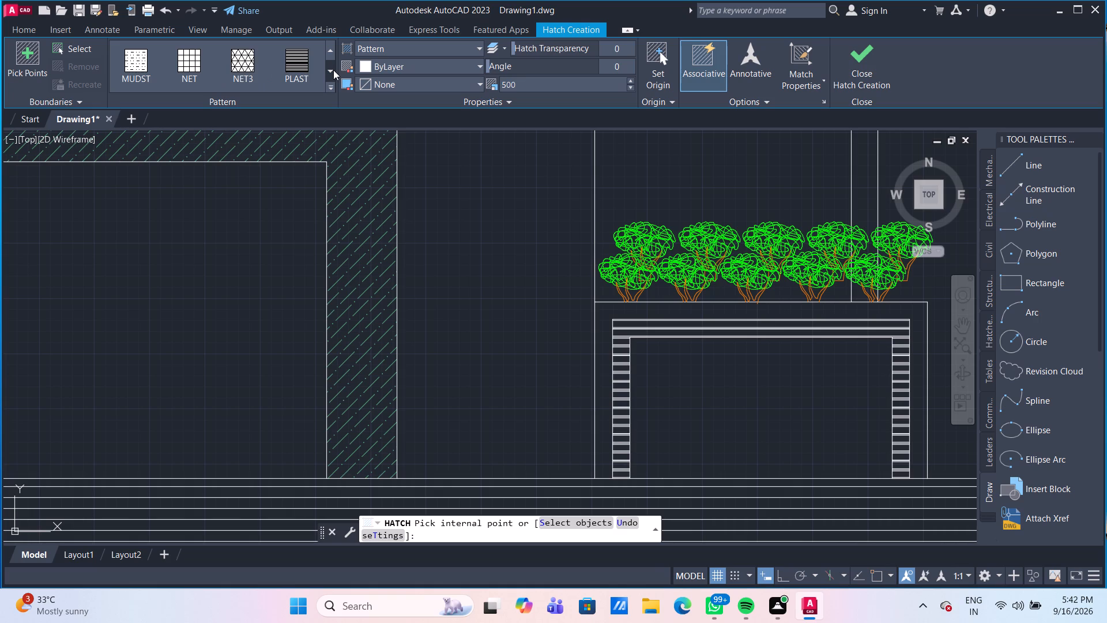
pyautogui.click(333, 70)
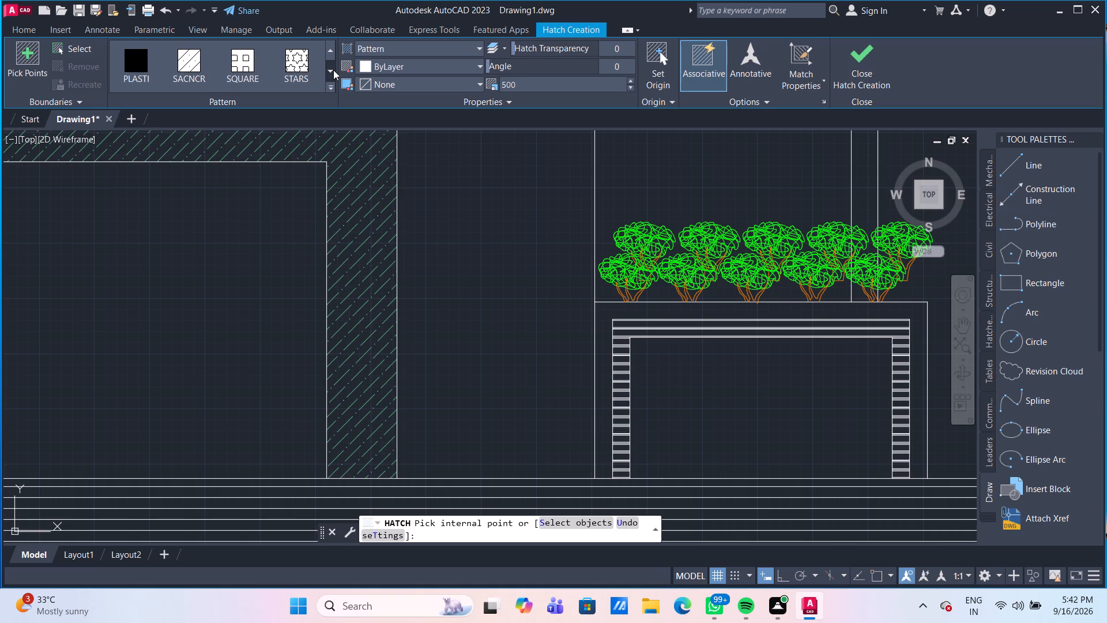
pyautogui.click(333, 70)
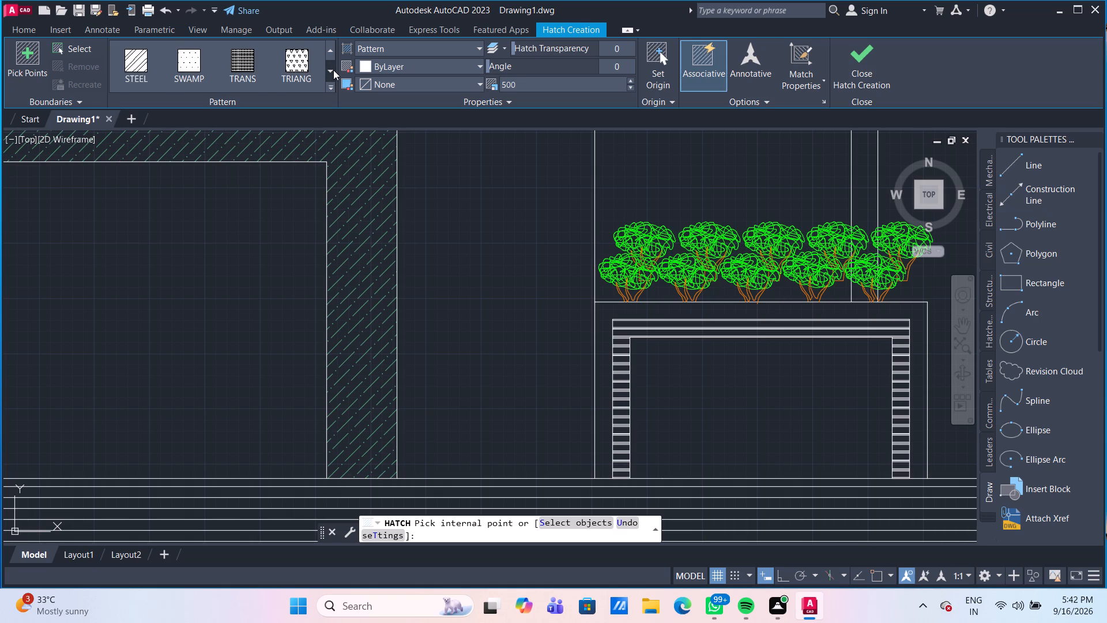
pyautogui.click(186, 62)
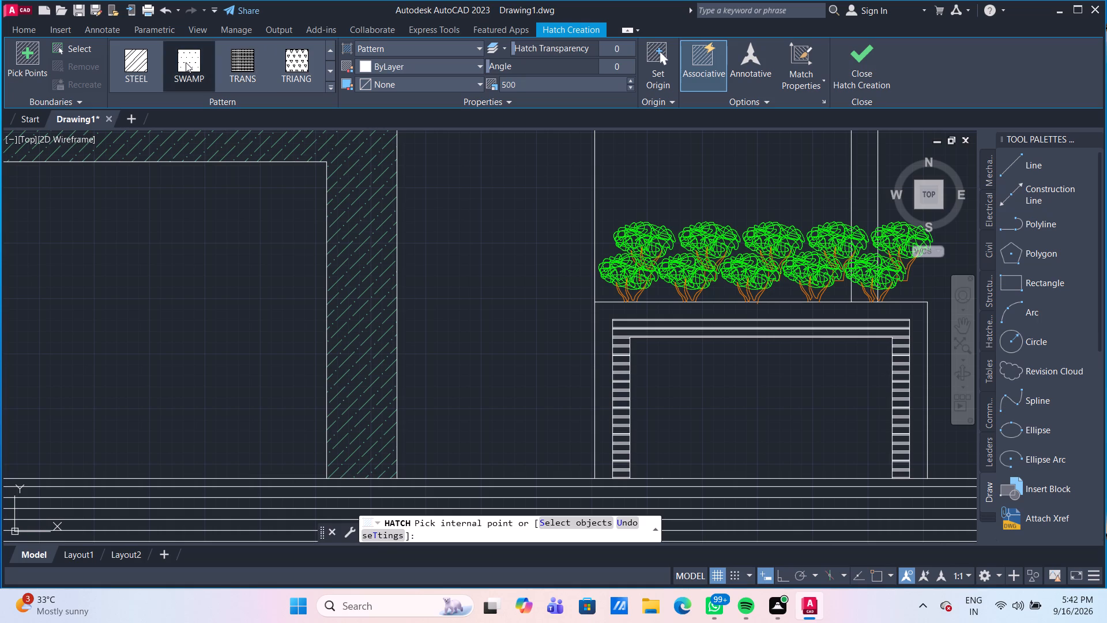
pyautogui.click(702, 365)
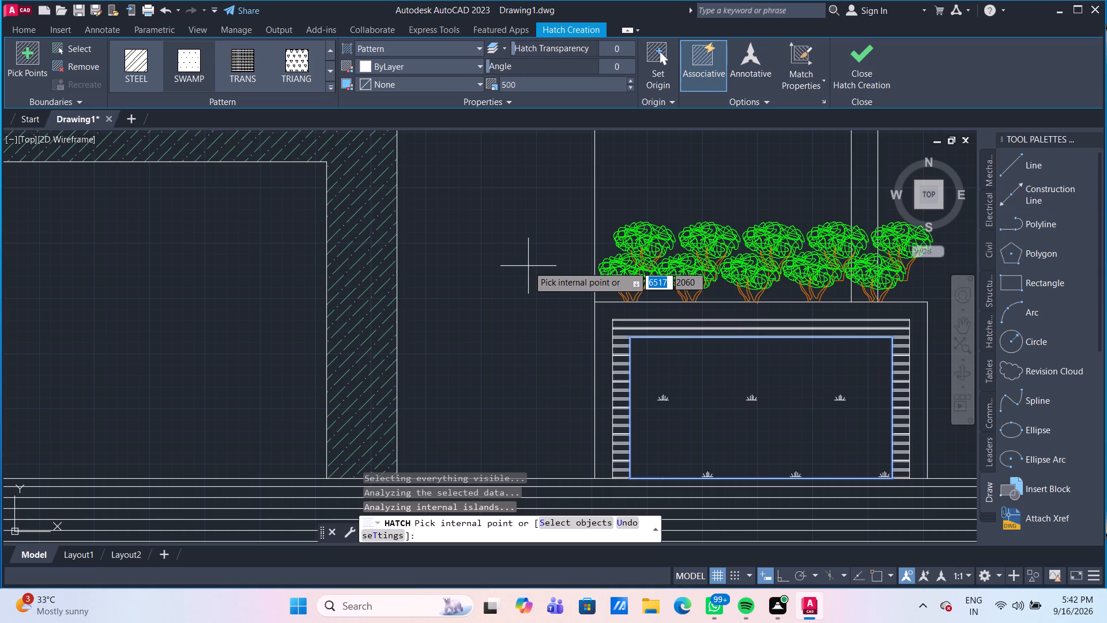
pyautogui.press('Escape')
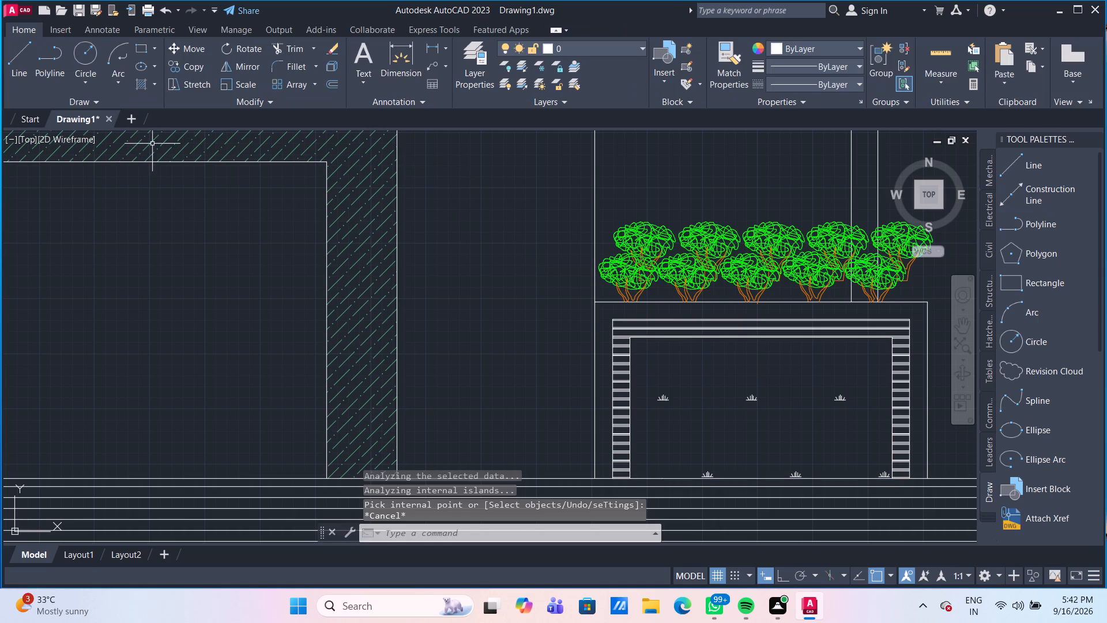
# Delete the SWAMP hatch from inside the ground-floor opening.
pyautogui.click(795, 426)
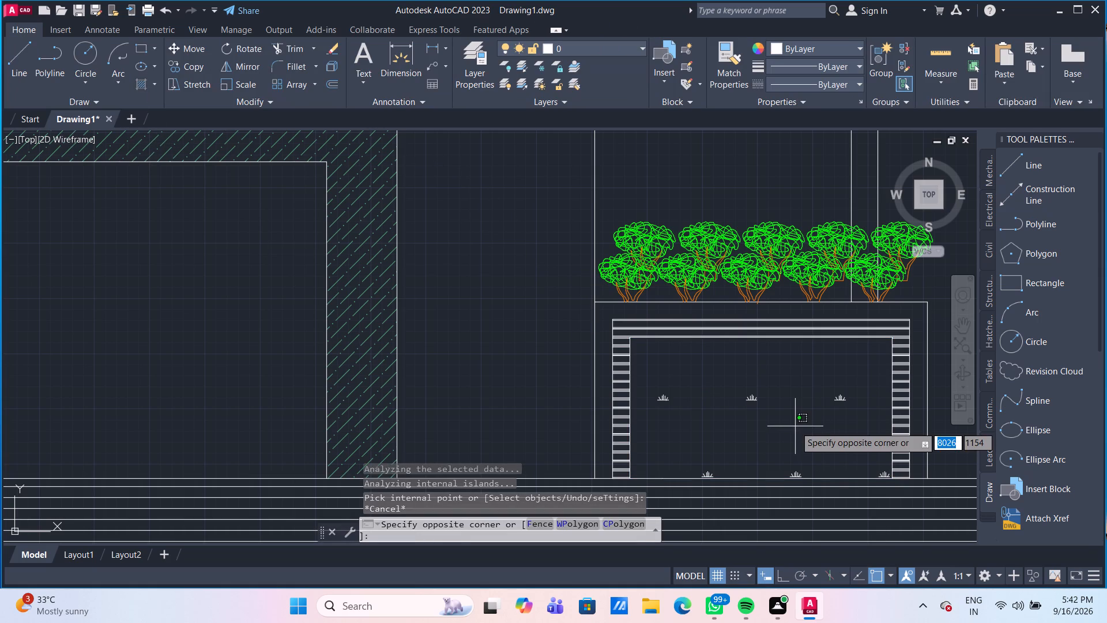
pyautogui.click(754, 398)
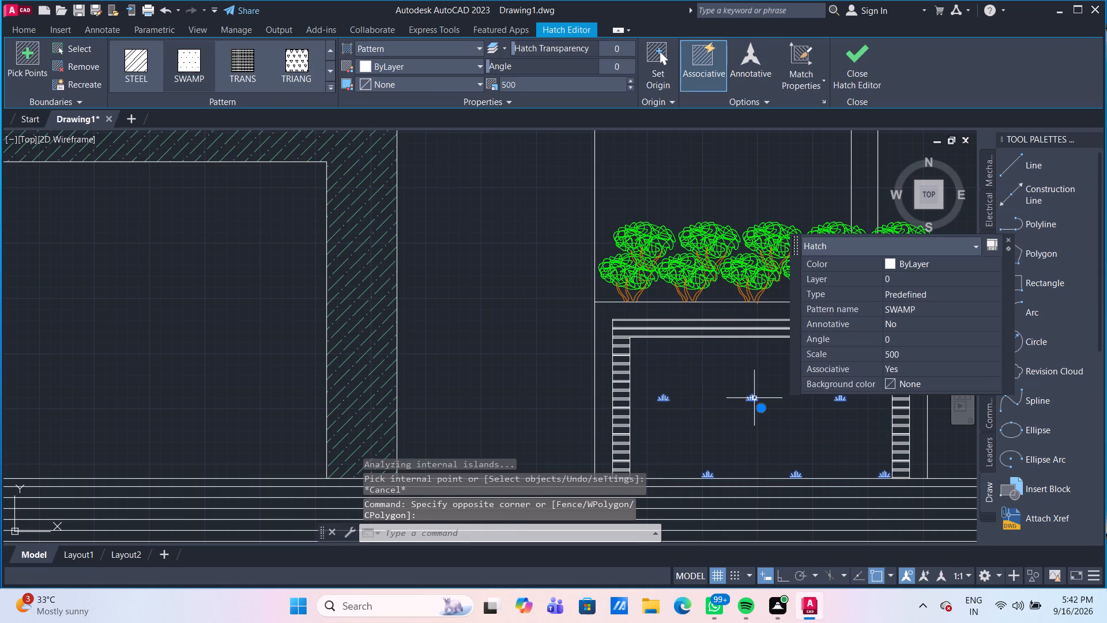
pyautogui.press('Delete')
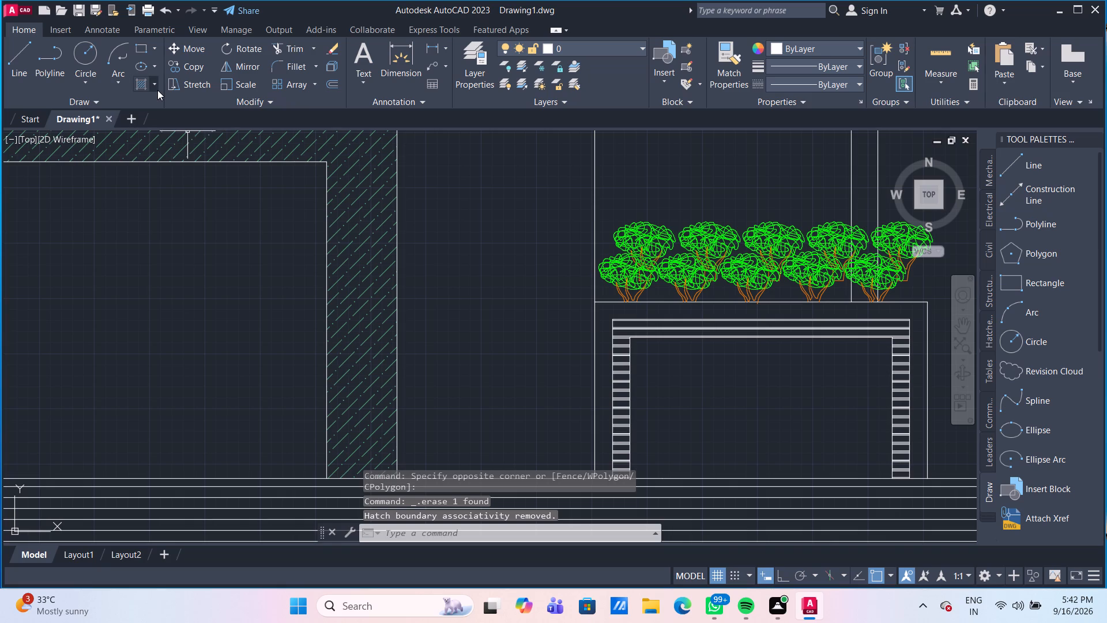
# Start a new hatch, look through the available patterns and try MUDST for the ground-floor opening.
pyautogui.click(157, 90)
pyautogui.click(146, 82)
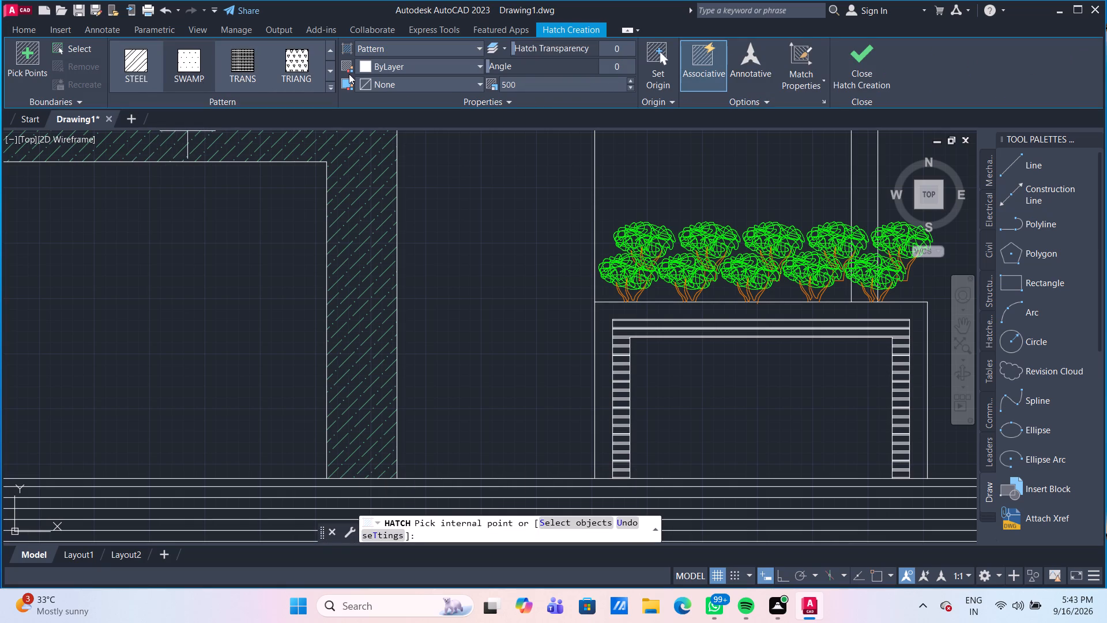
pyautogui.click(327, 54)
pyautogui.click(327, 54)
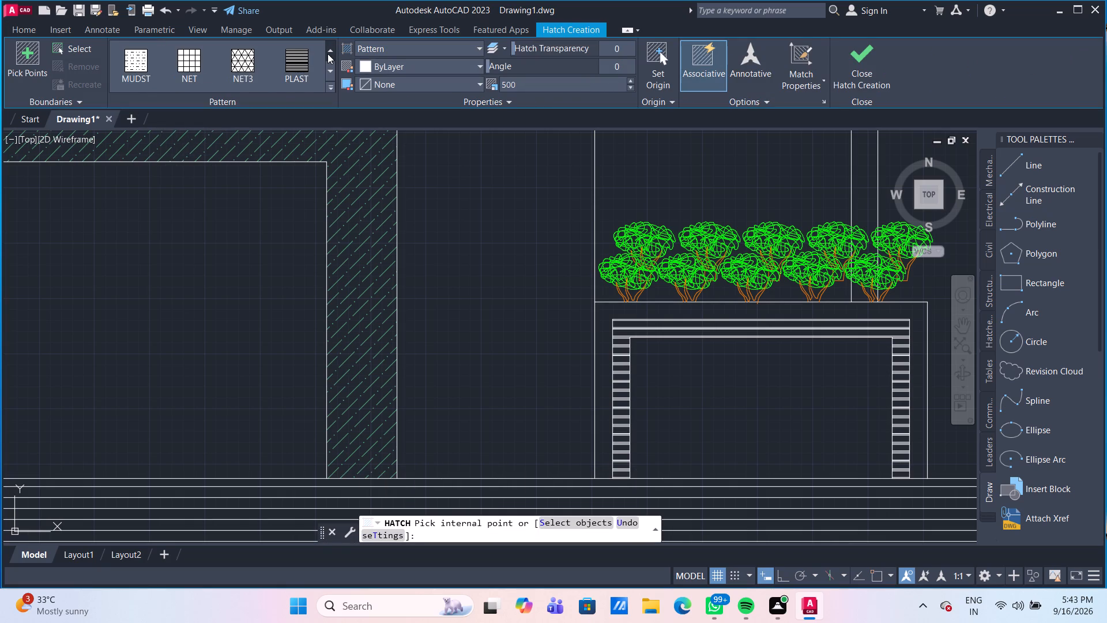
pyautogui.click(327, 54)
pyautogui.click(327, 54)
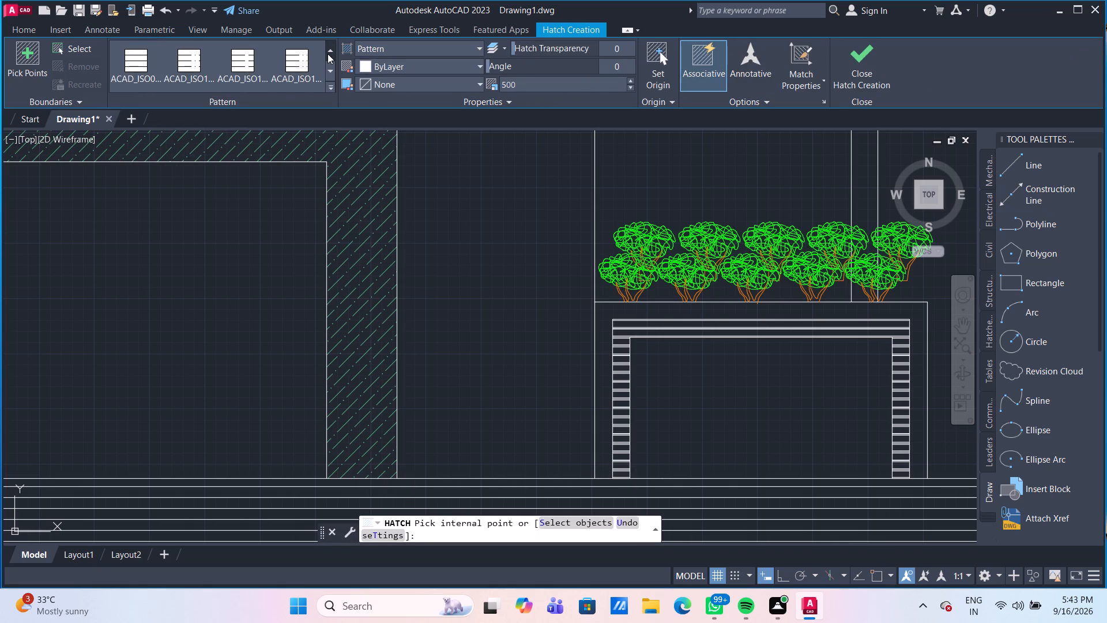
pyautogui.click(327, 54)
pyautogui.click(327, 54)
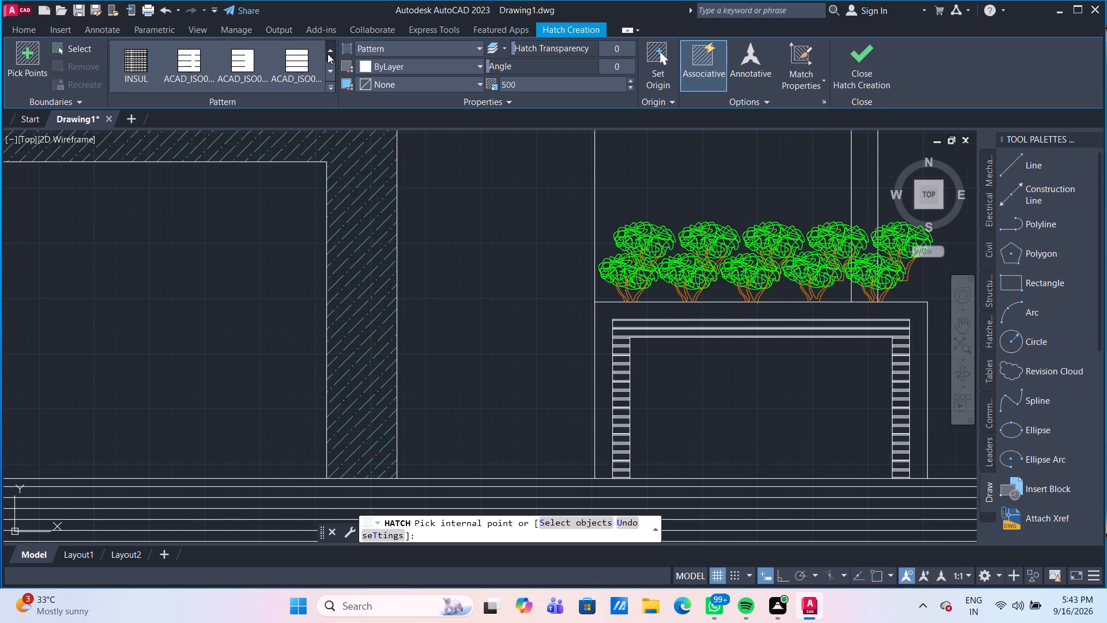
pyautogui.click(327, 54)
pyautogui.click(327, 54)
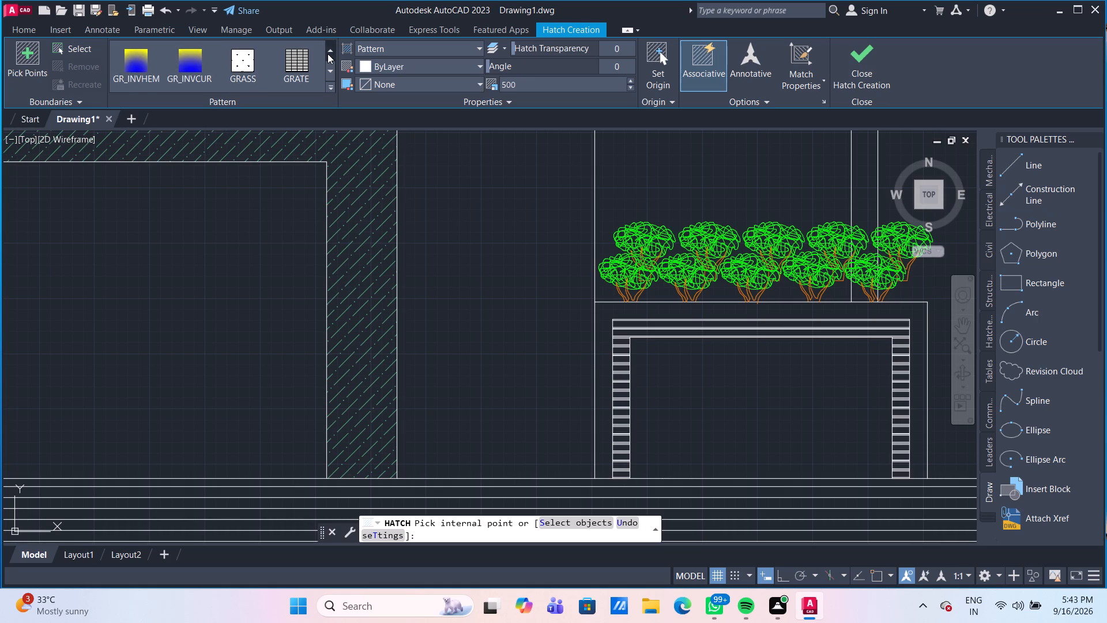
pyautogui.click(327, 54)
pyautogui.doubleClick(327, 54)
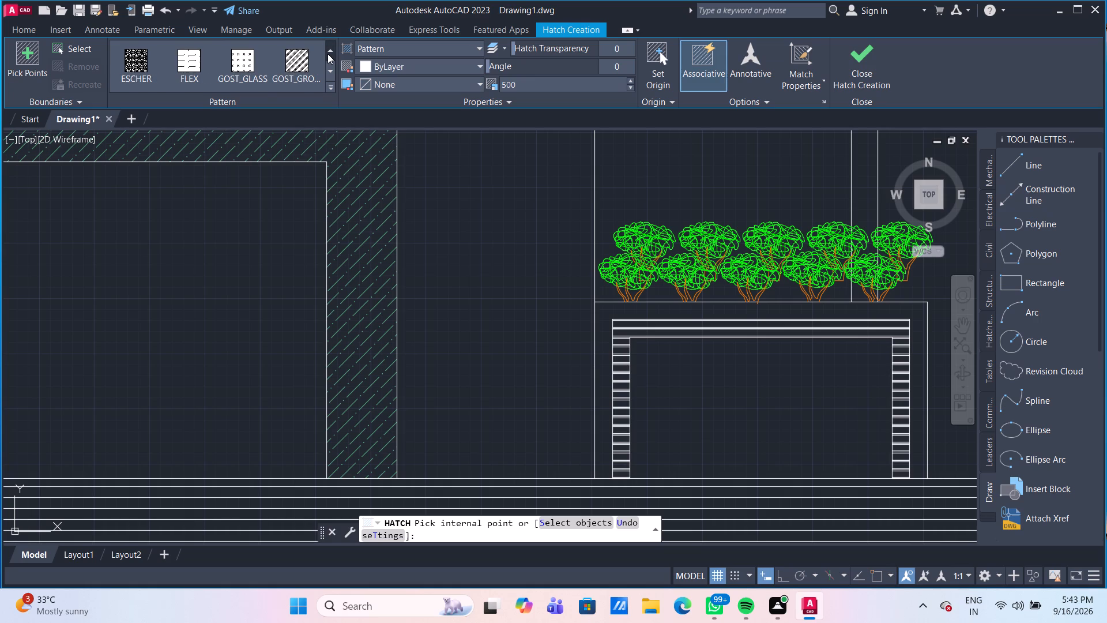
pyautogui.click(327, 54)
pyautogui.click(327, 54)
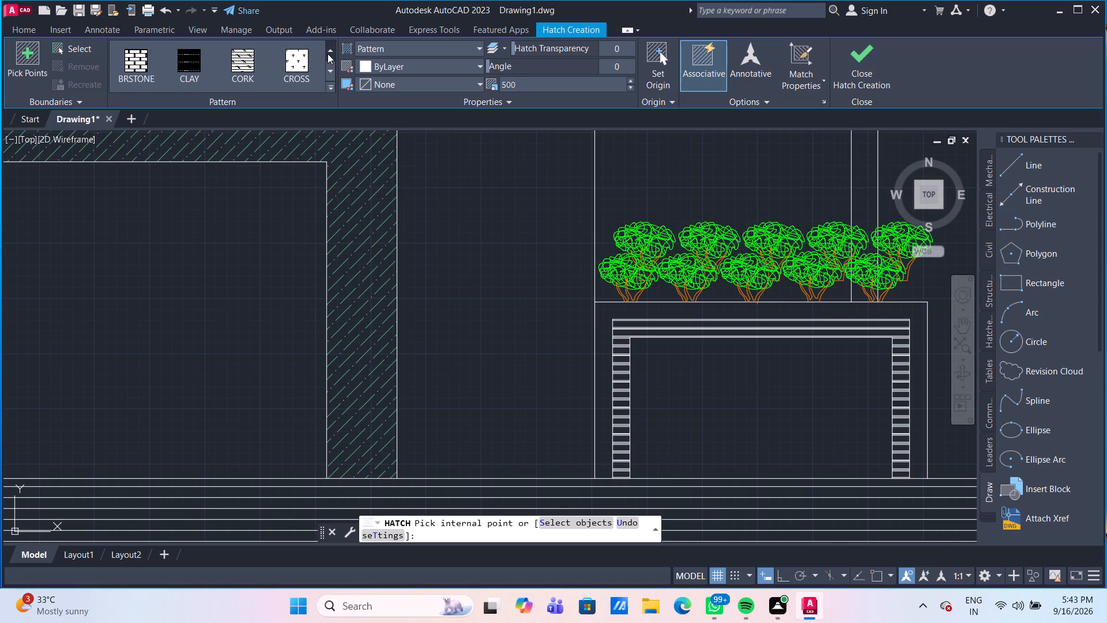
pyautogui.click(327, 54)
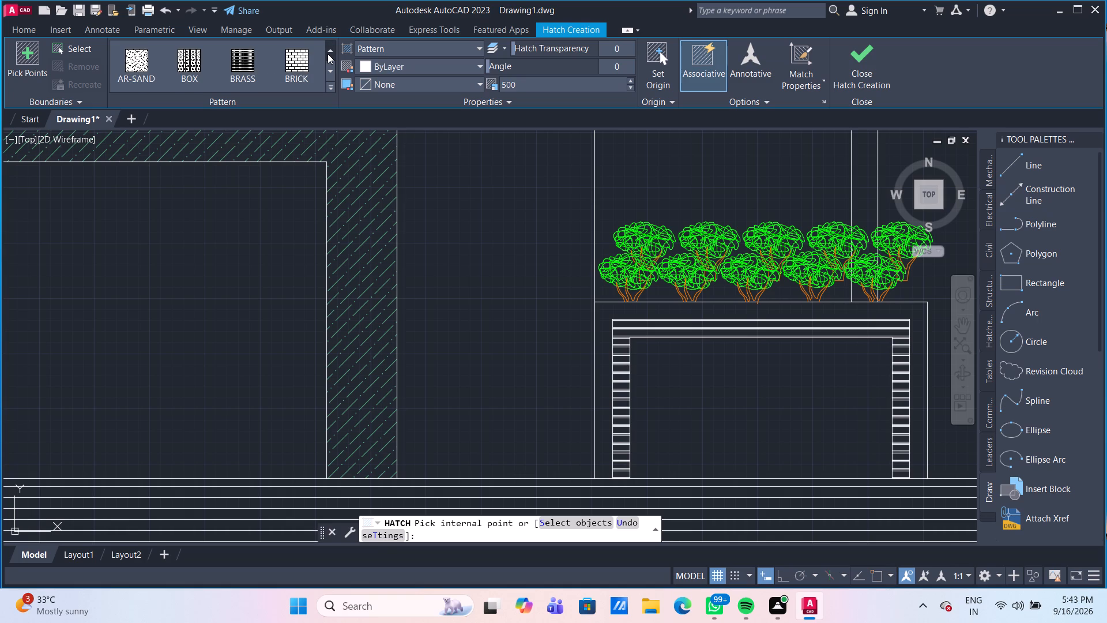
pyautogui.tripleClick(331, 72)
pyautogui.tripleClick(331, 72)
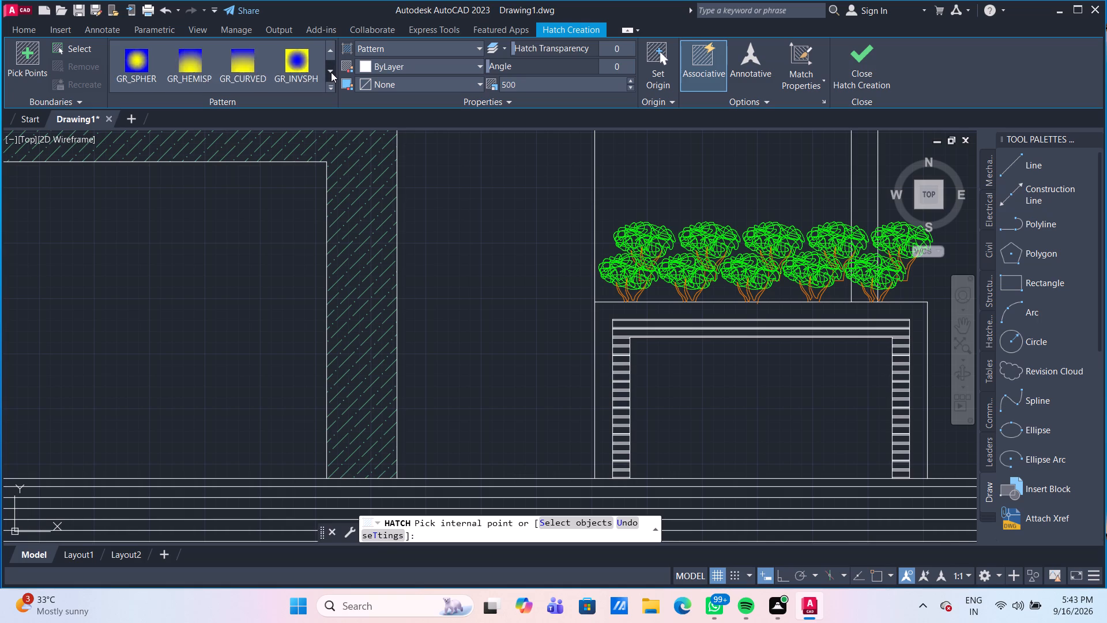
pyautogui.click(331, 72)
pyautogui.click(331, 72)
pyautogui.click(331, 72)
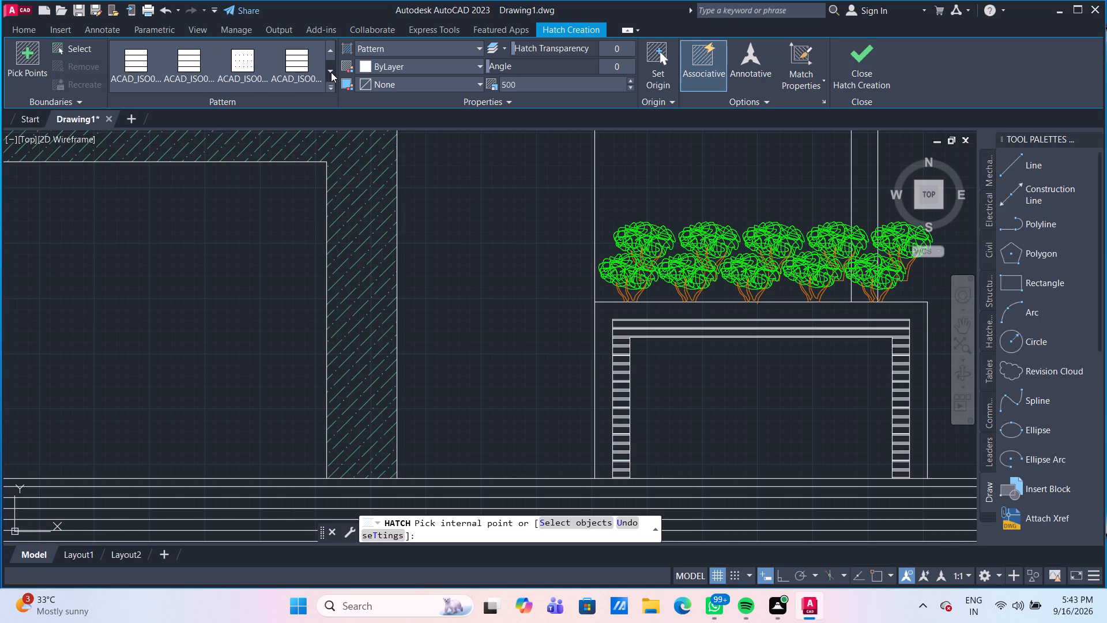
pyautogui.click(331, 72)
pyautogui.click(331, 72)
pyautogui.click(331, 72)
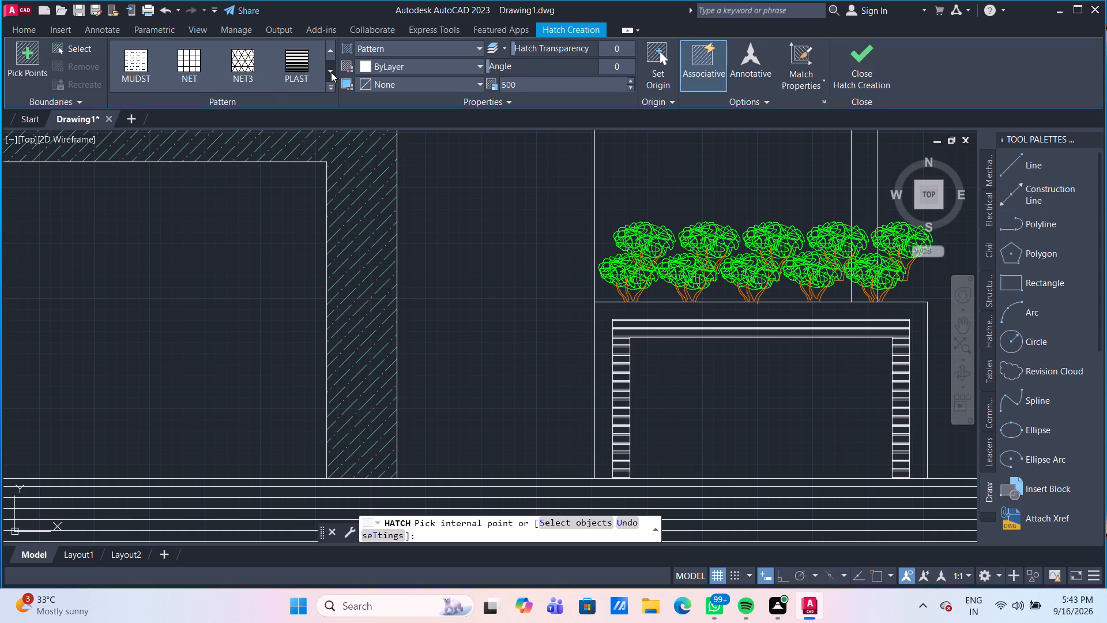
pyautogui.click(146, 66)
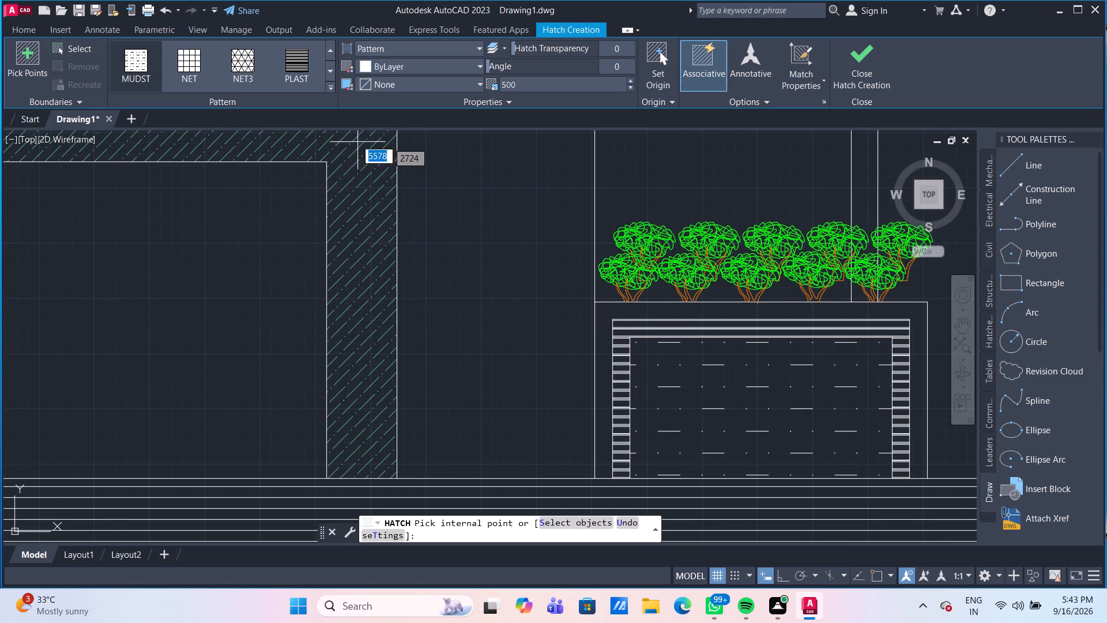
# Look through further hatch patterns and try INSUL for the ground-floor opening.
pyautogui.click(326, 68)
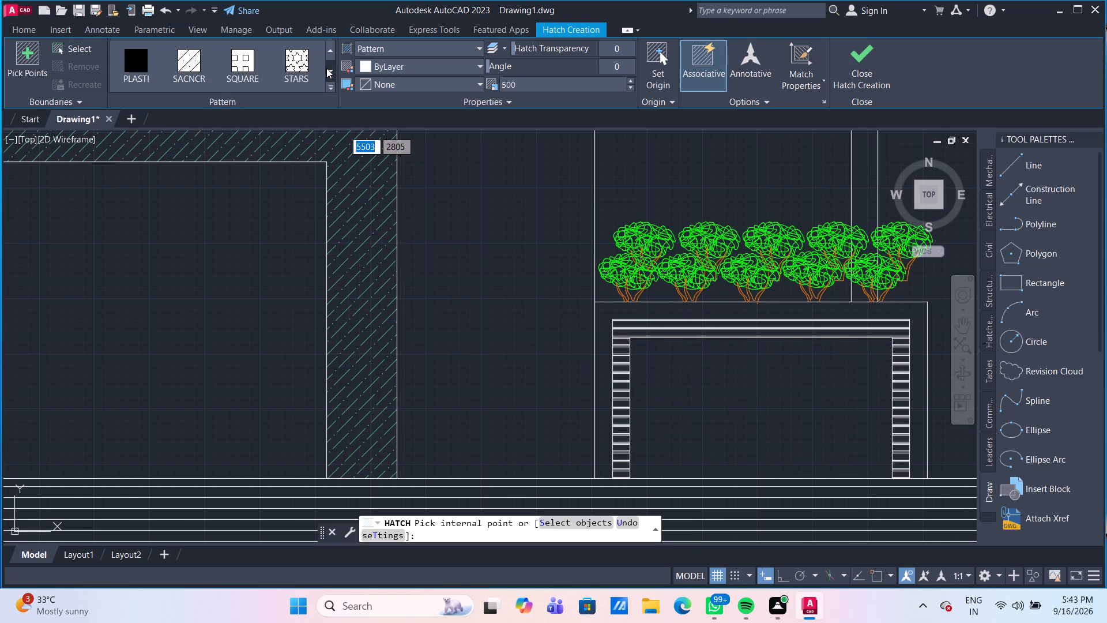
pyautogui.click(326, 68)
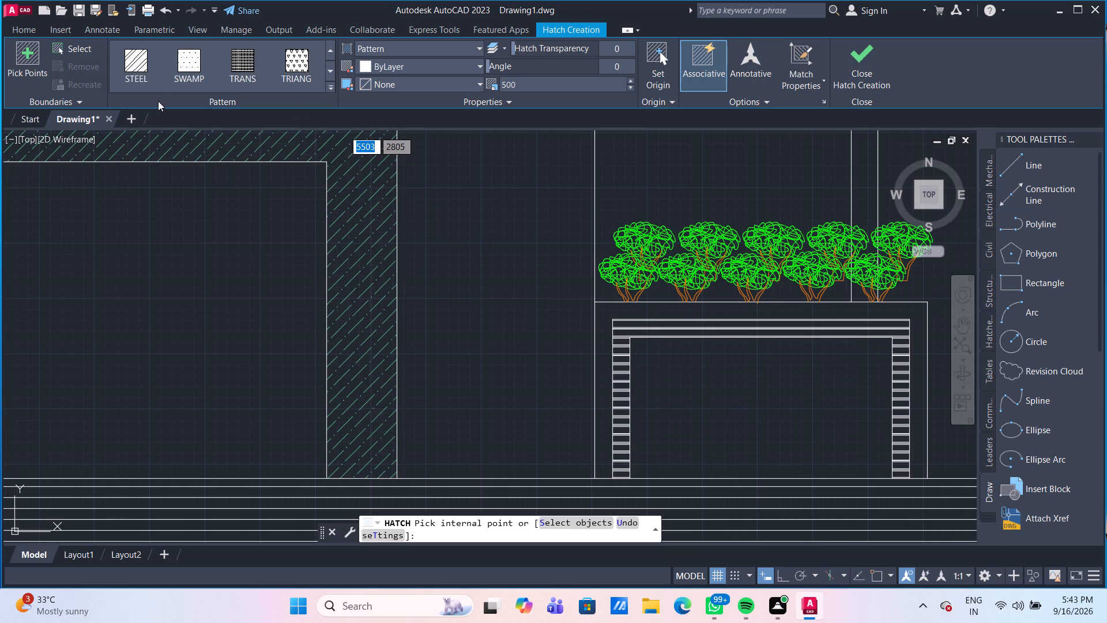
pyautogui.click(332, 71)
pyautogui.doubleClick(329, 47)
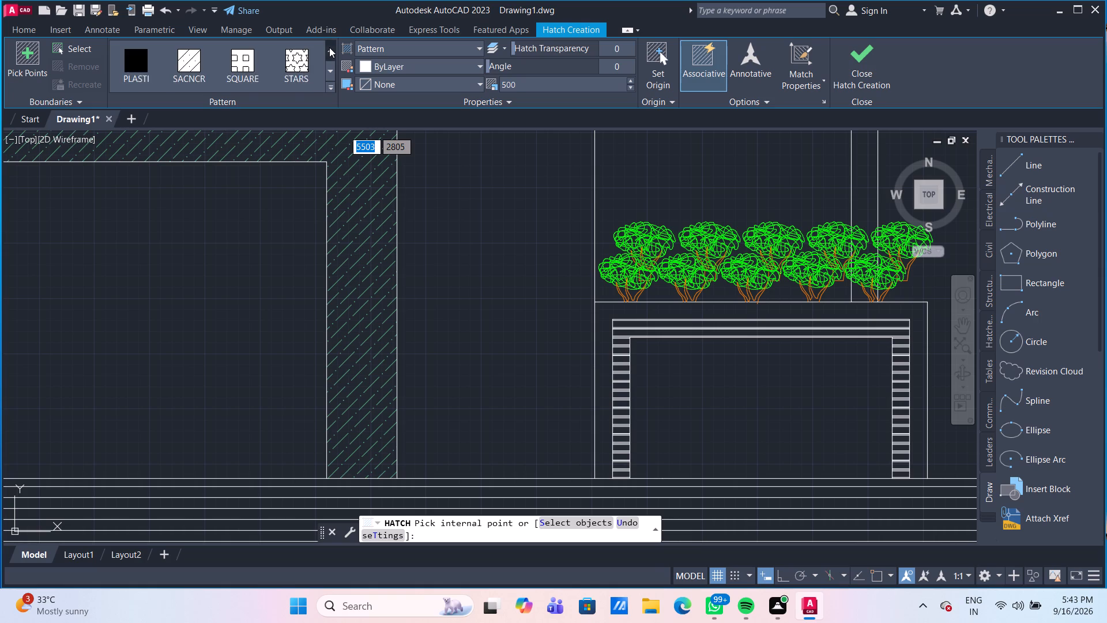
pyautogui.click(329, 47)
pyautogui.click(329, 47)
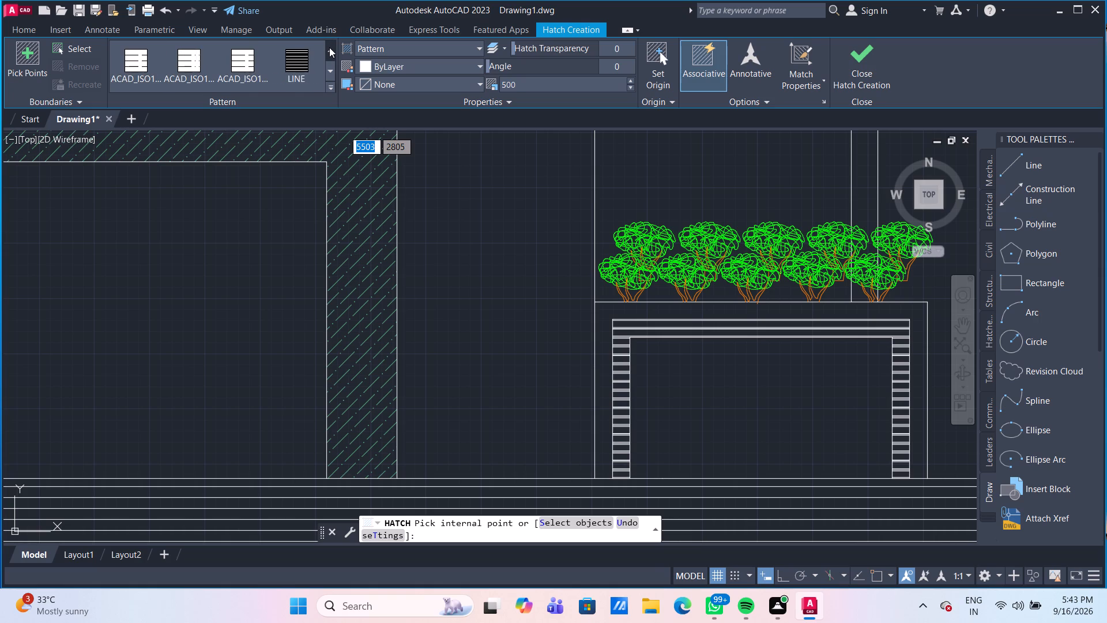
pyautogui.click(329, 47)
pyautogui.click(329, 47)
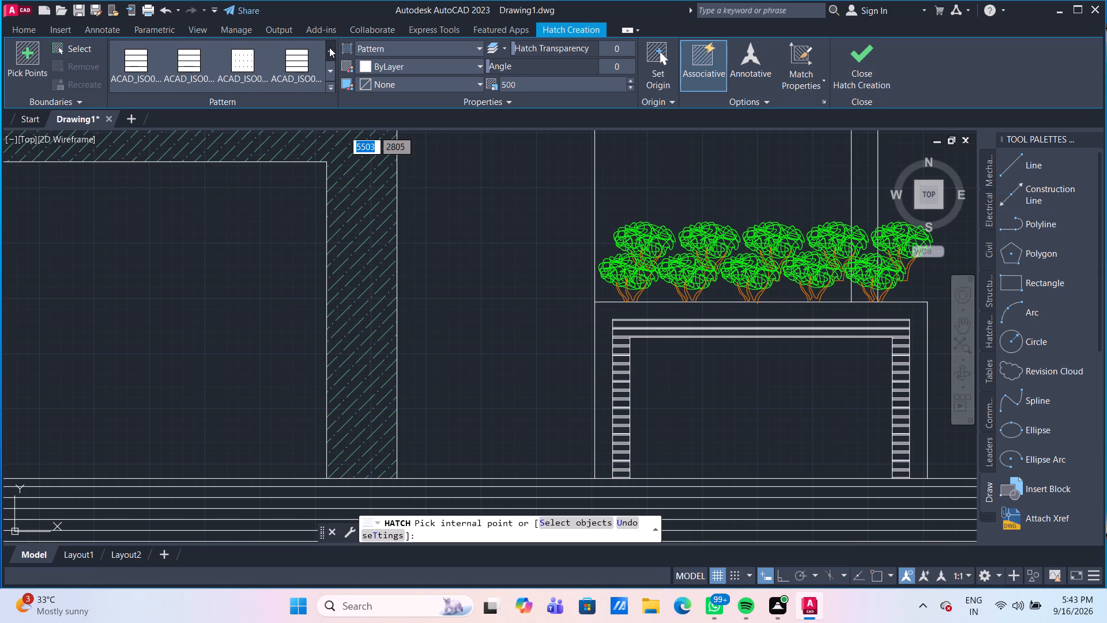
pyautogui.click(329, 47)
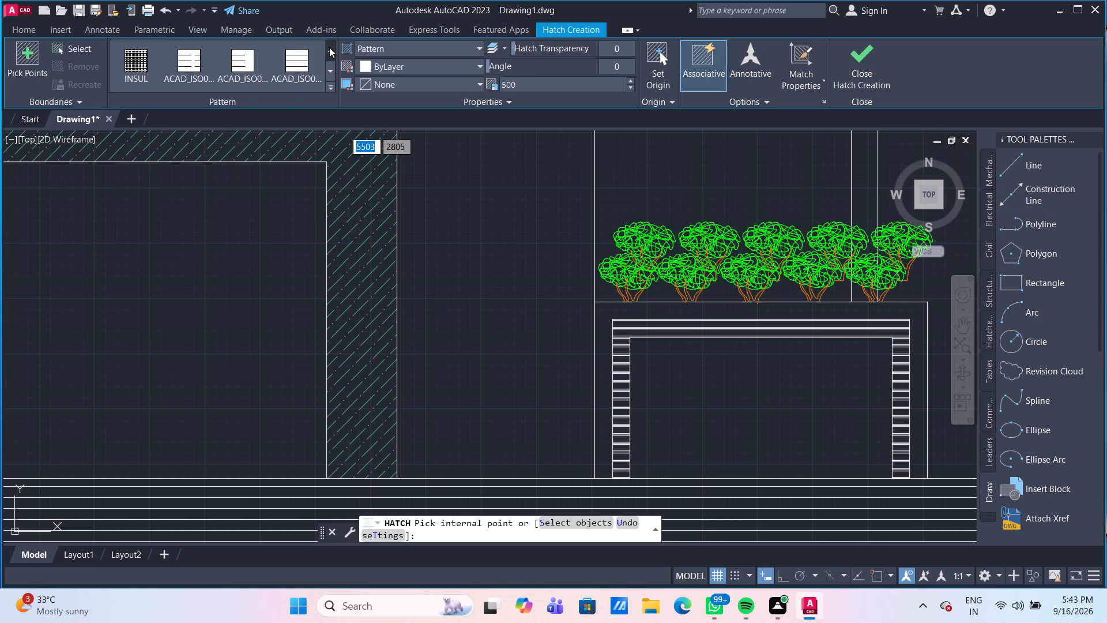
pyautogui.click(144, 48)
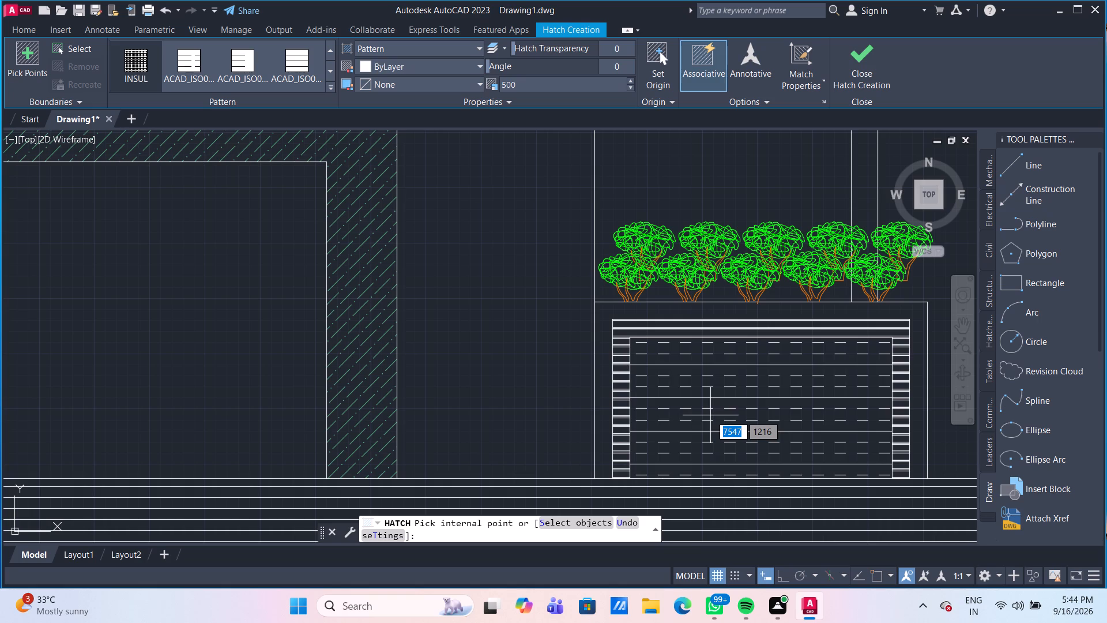
# Hatch the inner area of the ground-floor opening below the shrubs with the ACAD_ISO07W100 pattern.
pyautogui.click(331, 70)
pyautogui.click(332, 54)
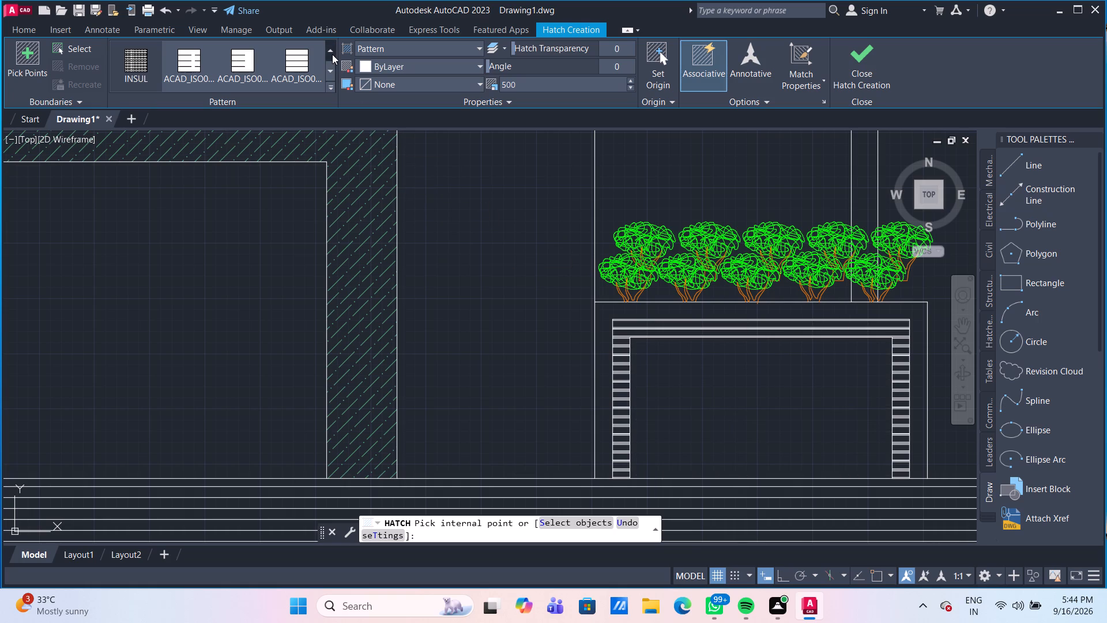
pyautogui.click(332, 72)
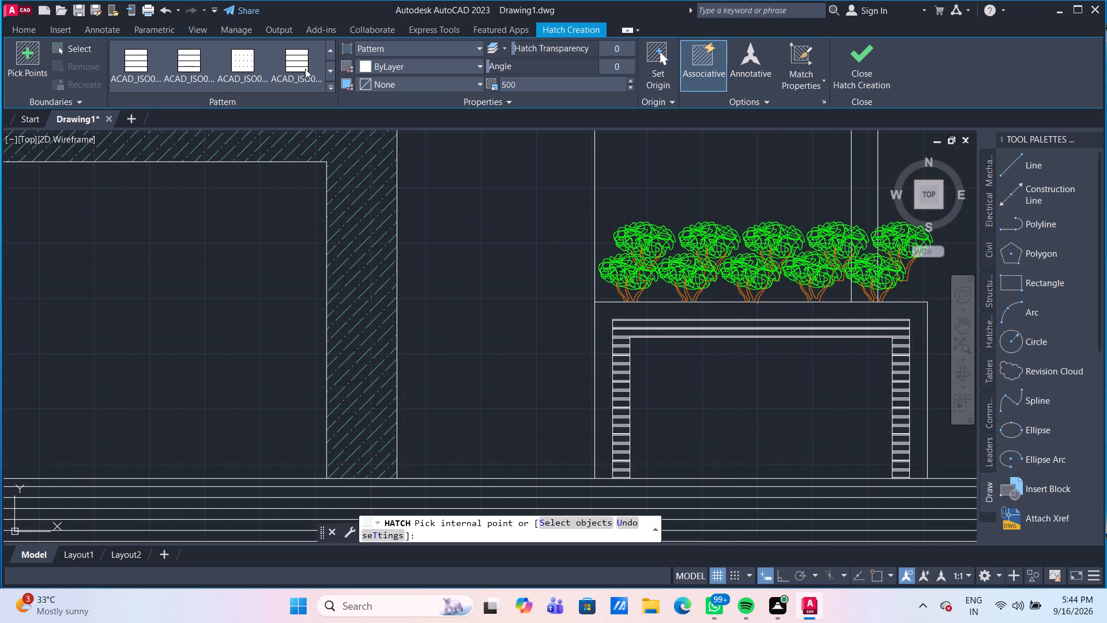
pyautogui.click(234, 64)
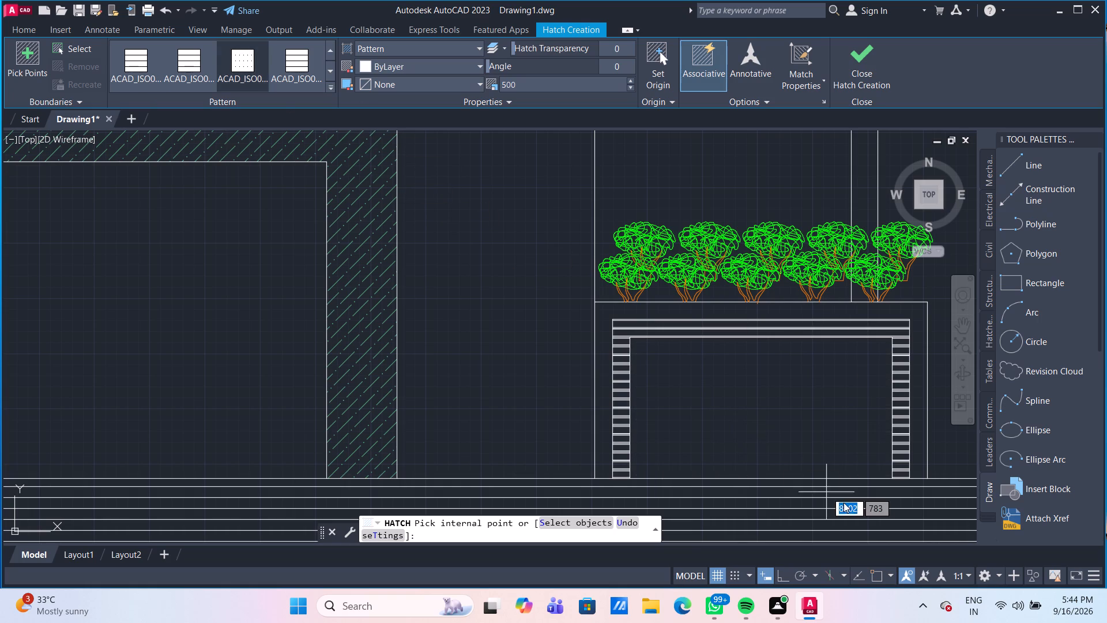
pyautogui.click(767, 399)
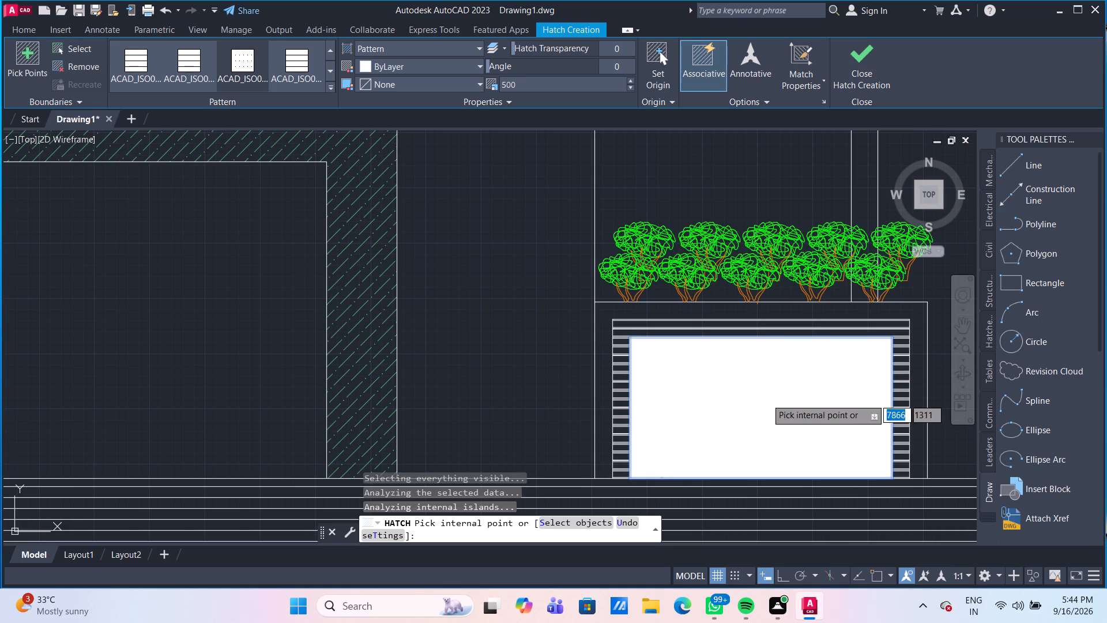
pyautogui.press('Escape')
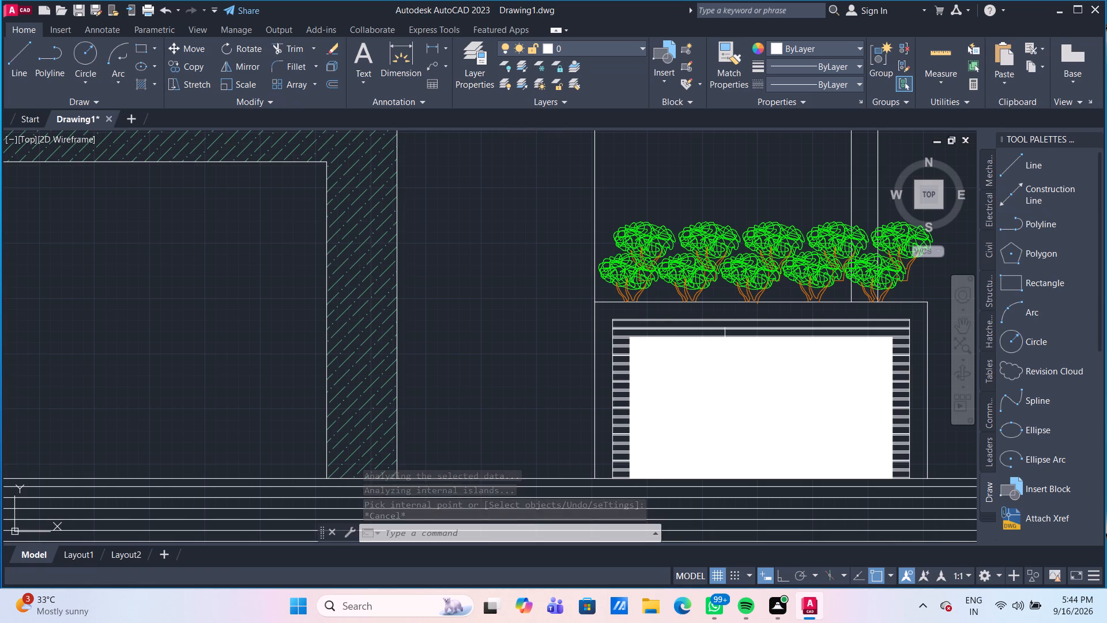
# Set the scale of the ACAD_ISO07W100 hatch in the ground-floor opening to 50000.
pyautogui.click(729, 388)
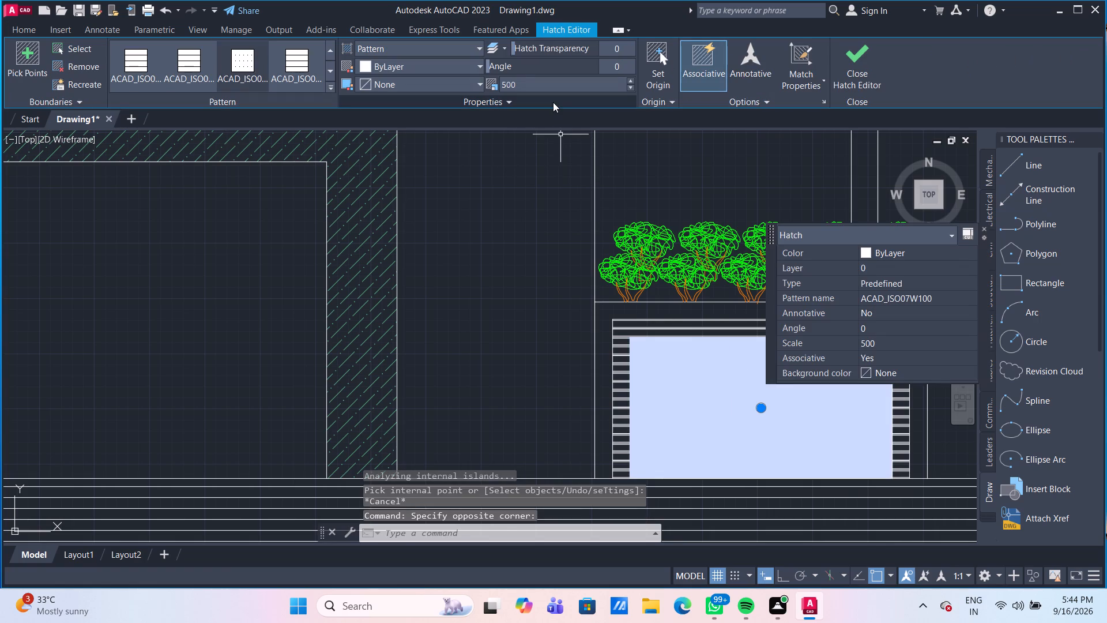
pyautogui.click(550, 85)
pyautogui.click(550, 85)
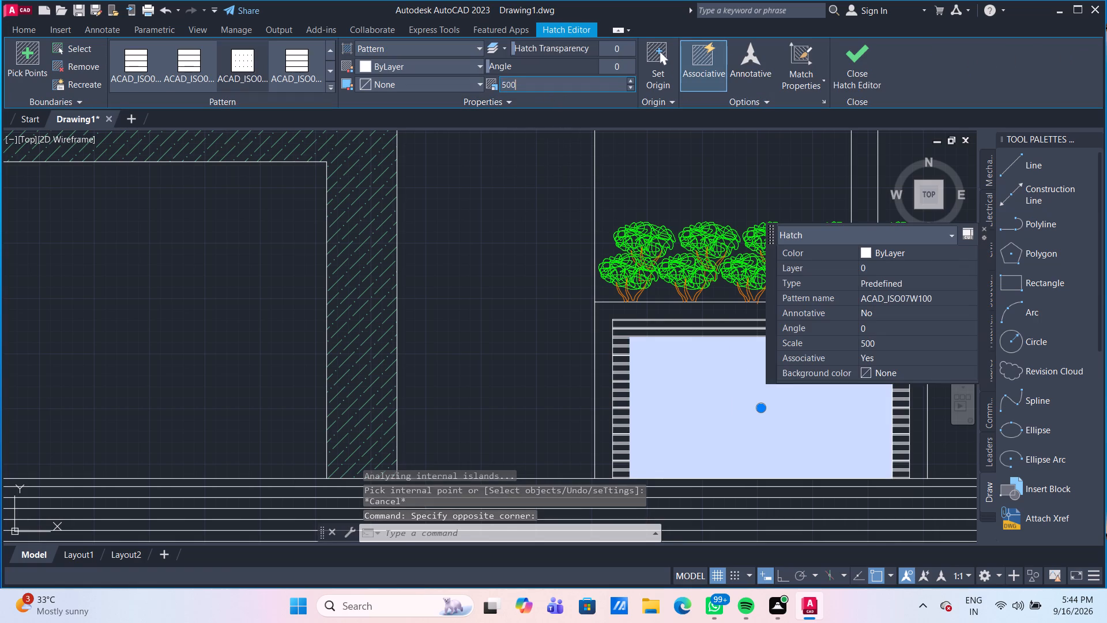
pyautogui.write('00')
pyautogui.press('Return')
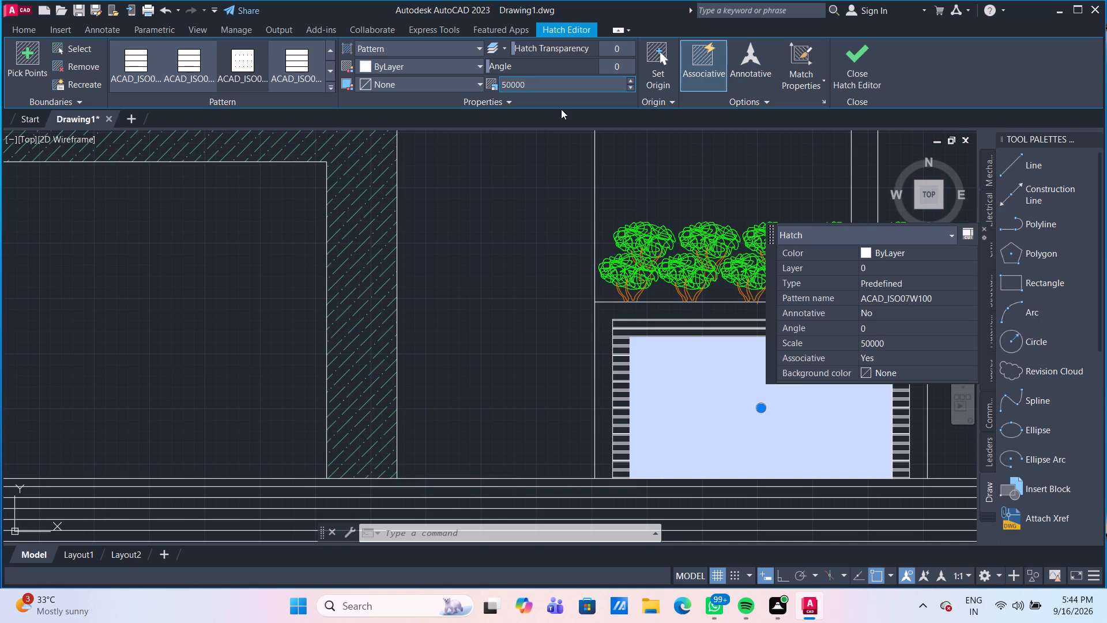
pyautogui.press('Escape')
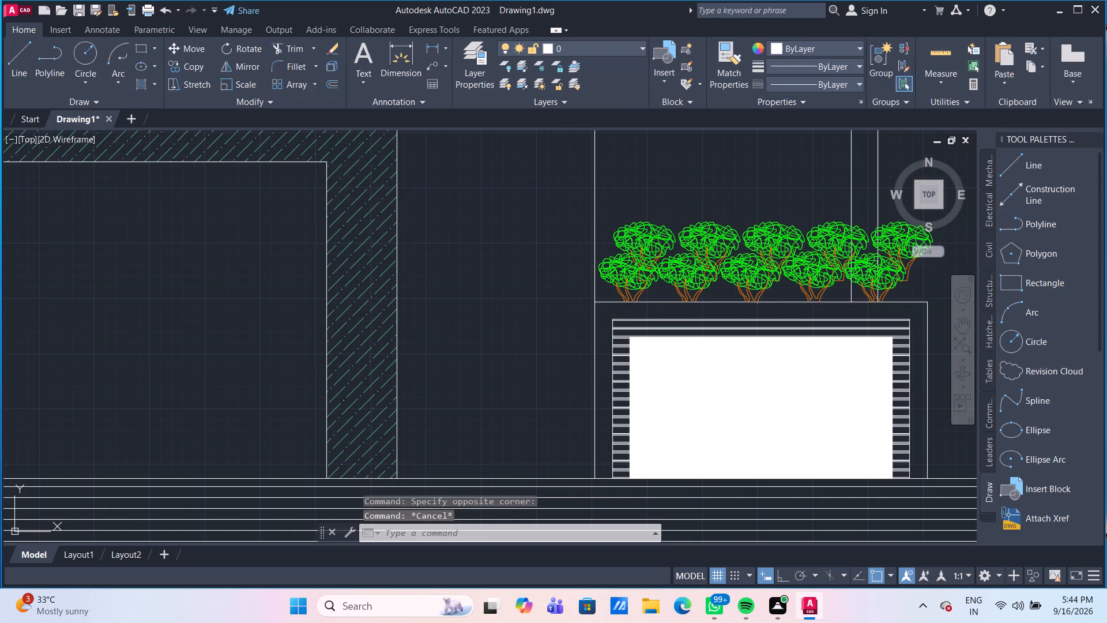
# Delete the ACAD_ISO07W100 hatch from the inner area of the ground-floor opening.
pyautogui.click(818, 393)
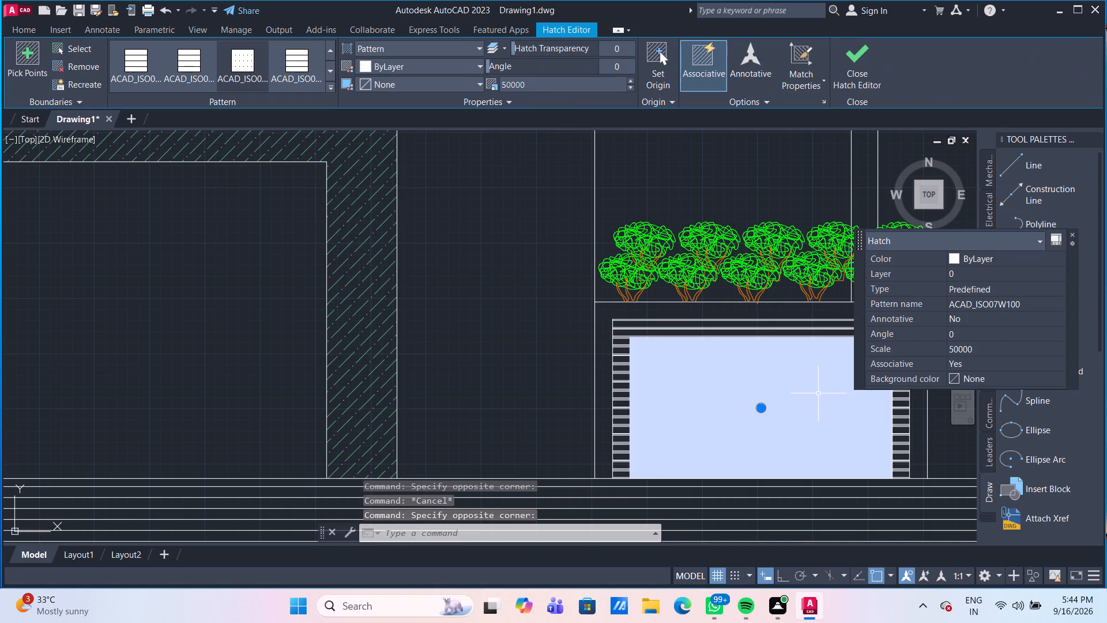
pyautogui.press('Delete')
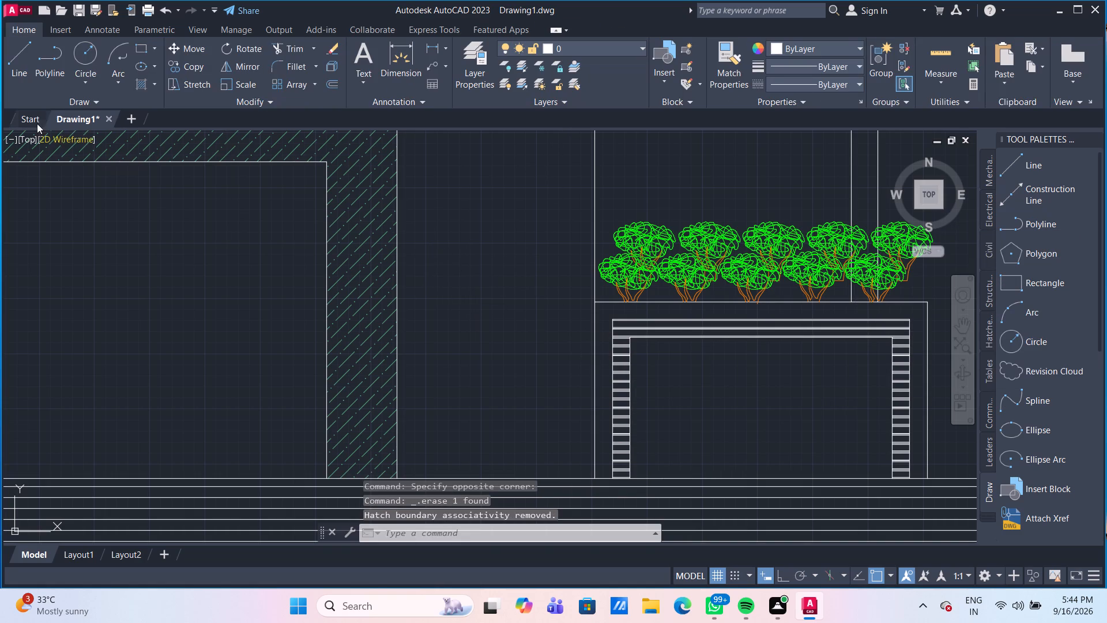
# Start a new hatch for the inner area of the ground-floor opening.
pyautogui.click(151, 84)
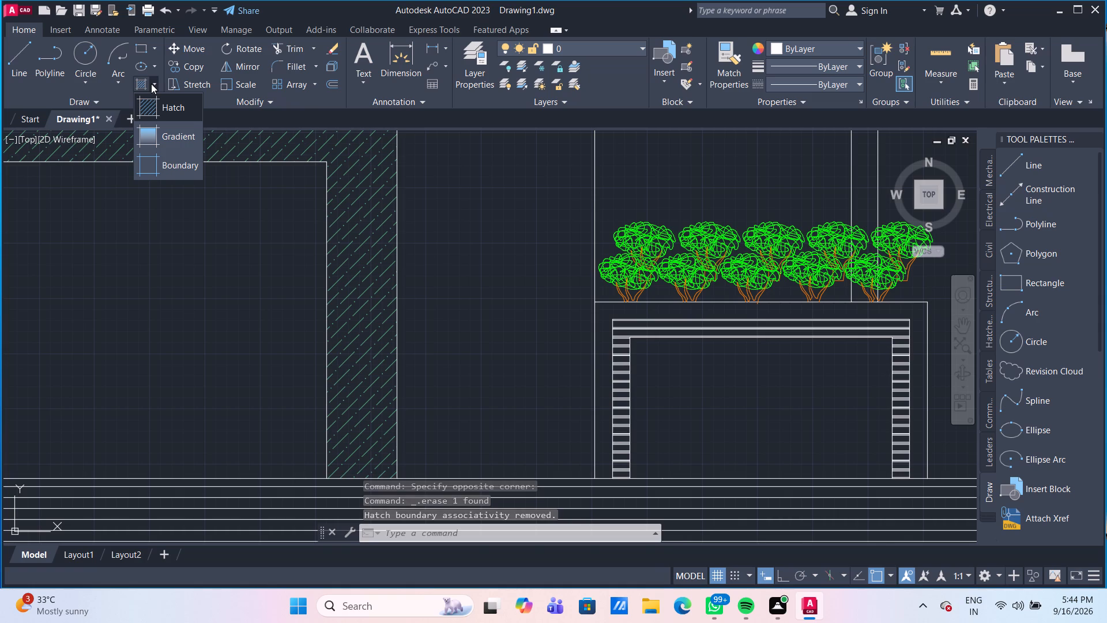
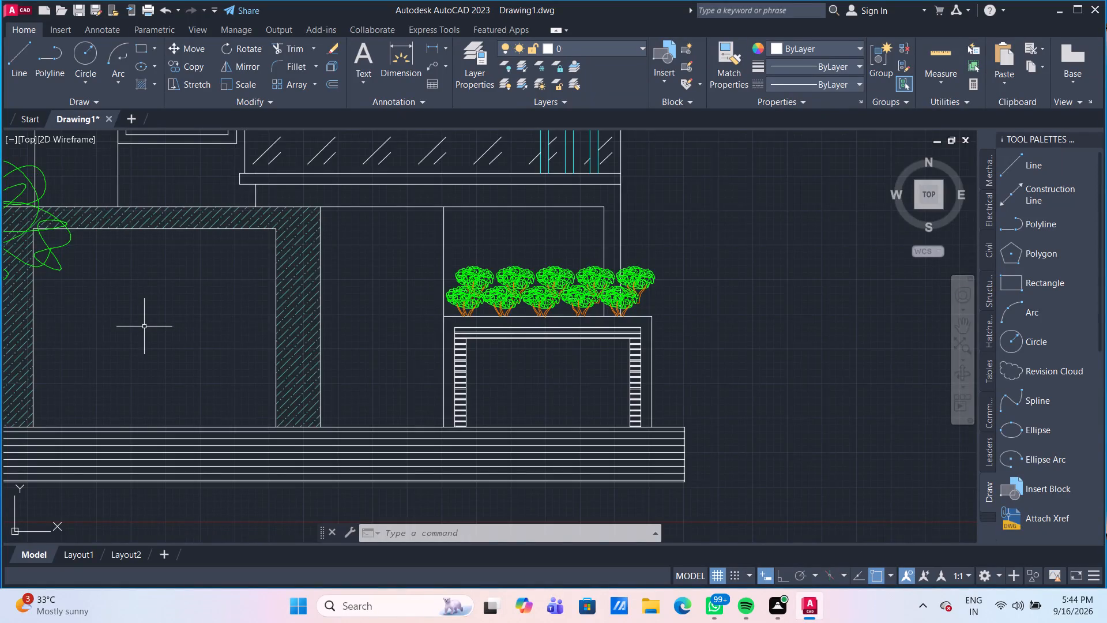
# Hatch the inner area and the outer border of the ground-floor opening below the shrubs with the CROSS pattern.
pyautogui.scroll(-2, 144, 326)
pyautogui.moveTo(156, 328); pyautogui.dragTo(217, 328, button='middle')
pyautogui.scroll(3, 351, 342)
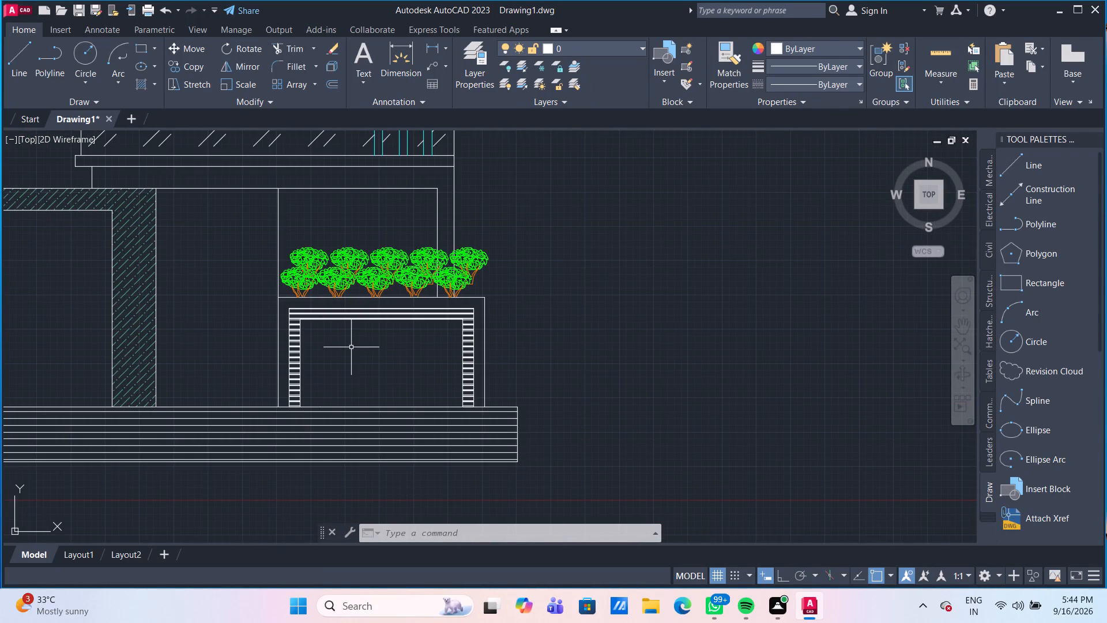
pyautogui.click(144, 85)
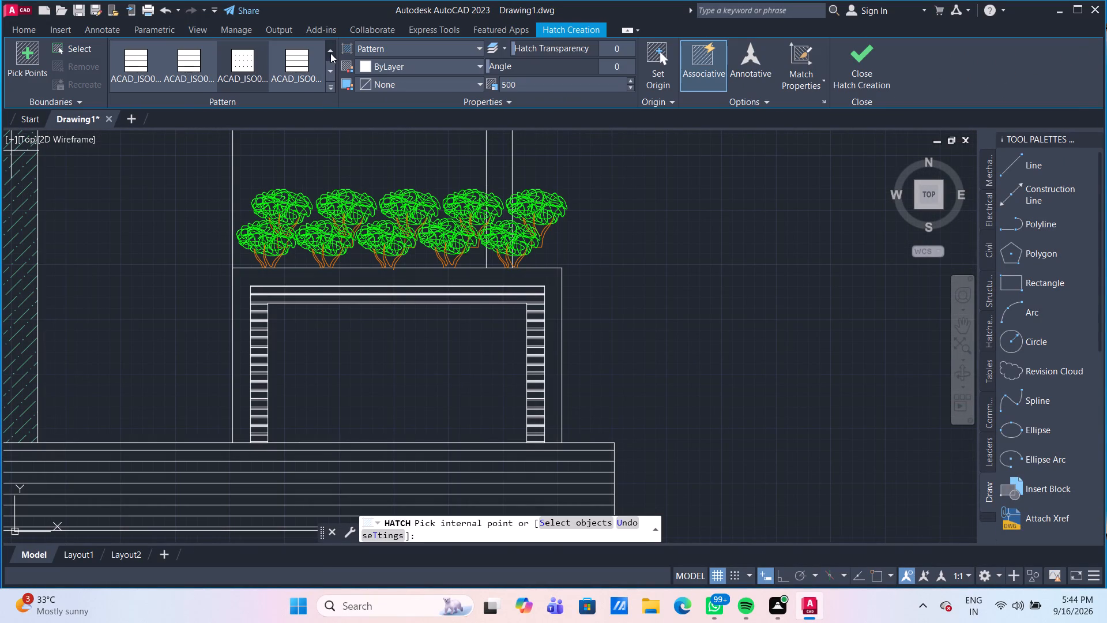
pyautogui.click(330, 53)
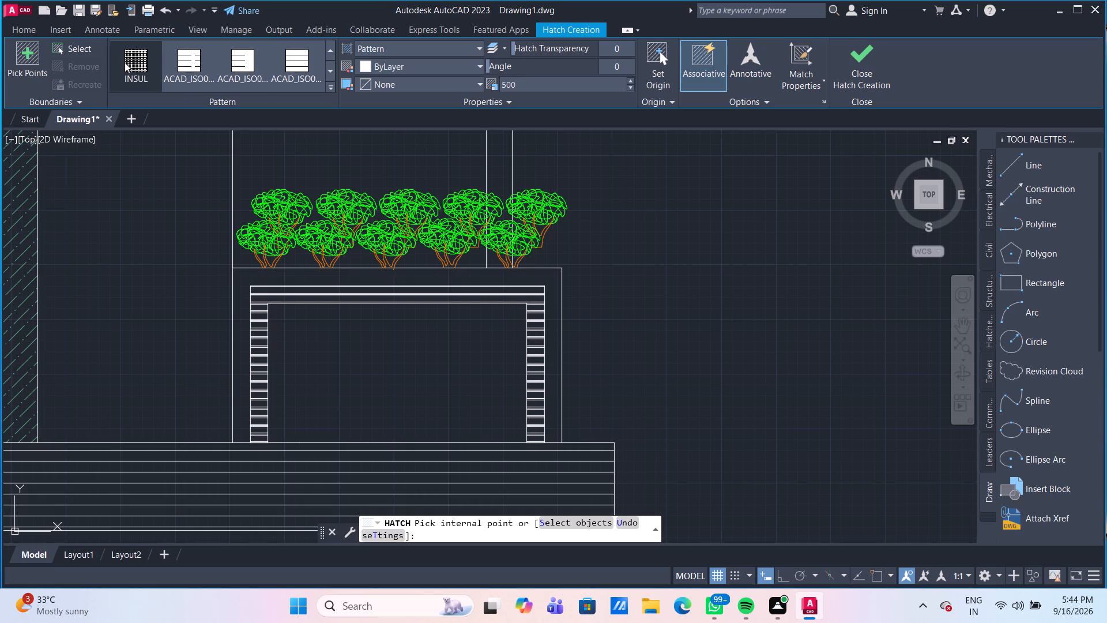
pyautogui.click(125, 62)
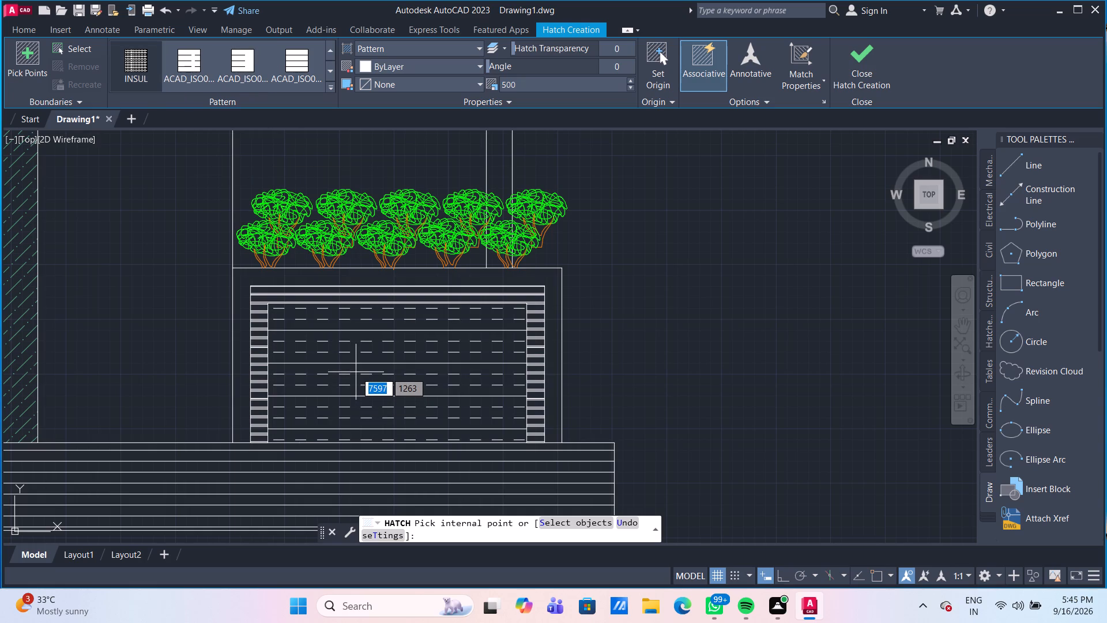
pyautogui.click(334, 50)
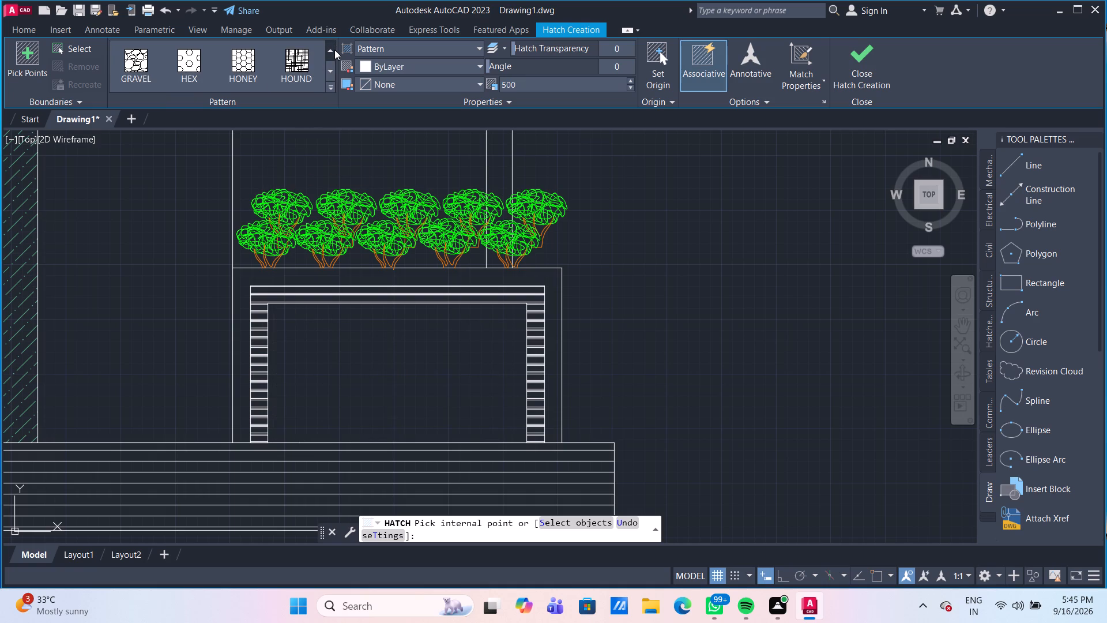
pyautogui.click(334, 50)
pyautogui.click(334, 50)
pyautogui.click(334, 50)
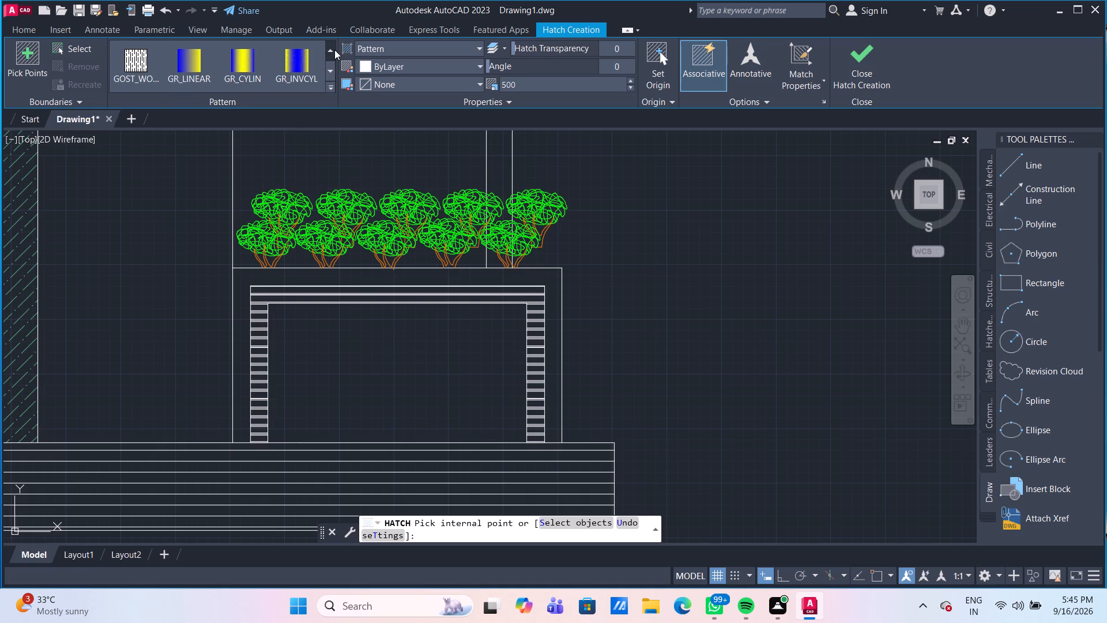
pyautogui.click(334, 50)
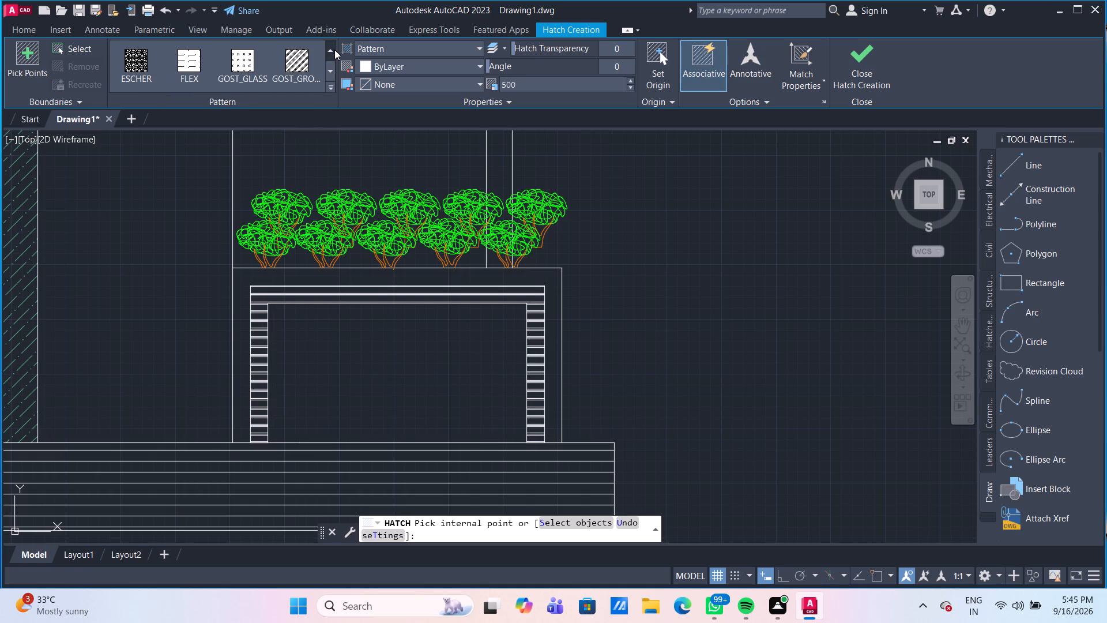
pyautogui.click(334, 50)
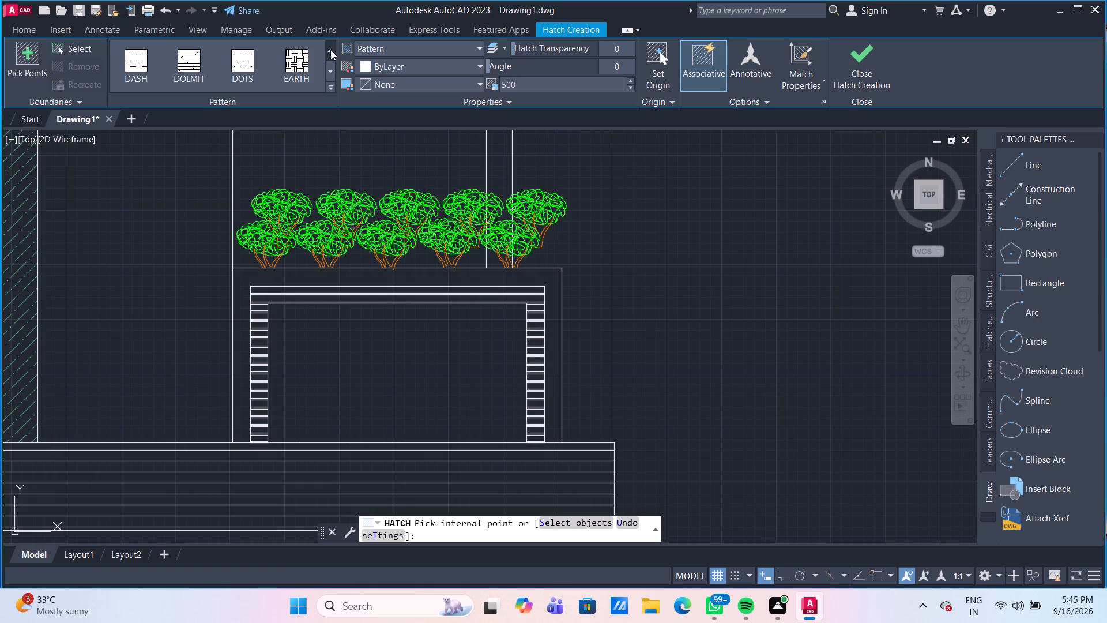
pyautogui.click(330, 50)
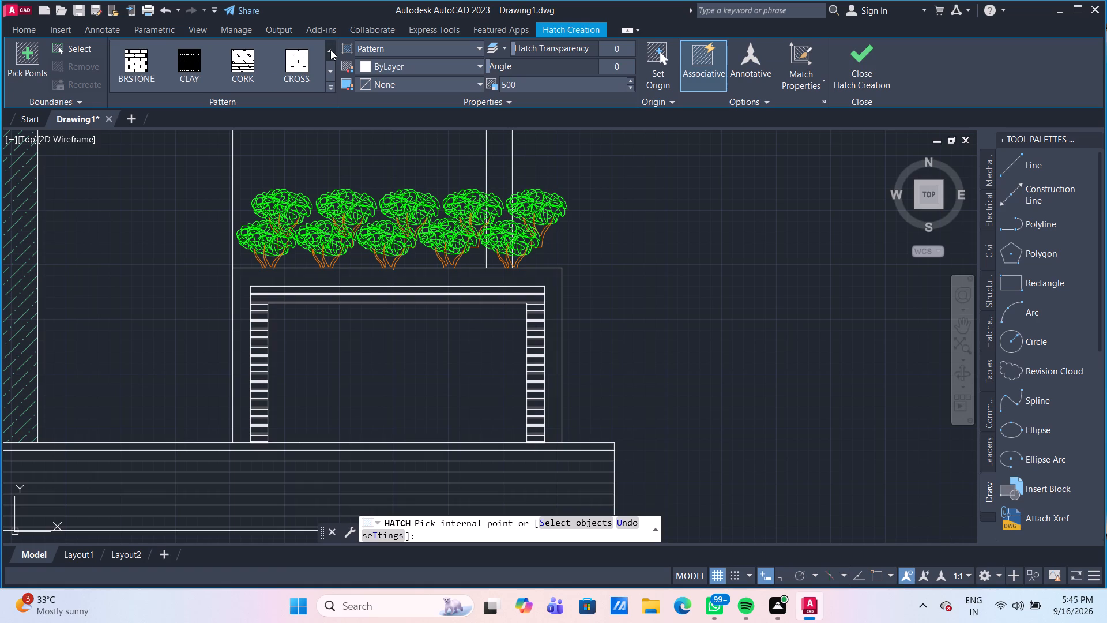
pyautogui.click(310, 61)
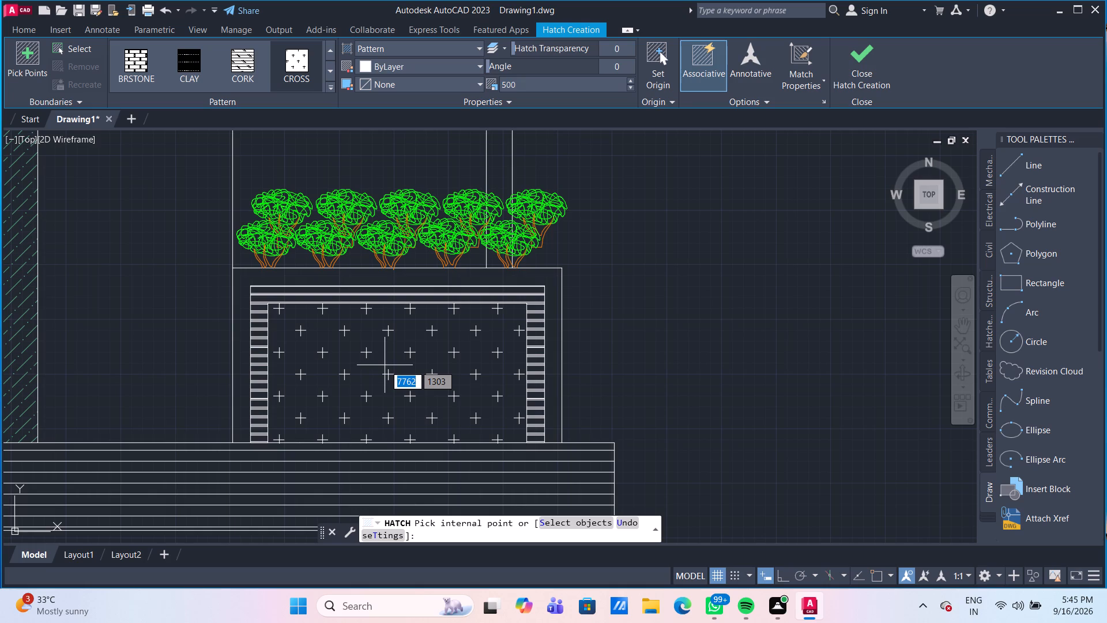
pyautogui.click(385, 365)
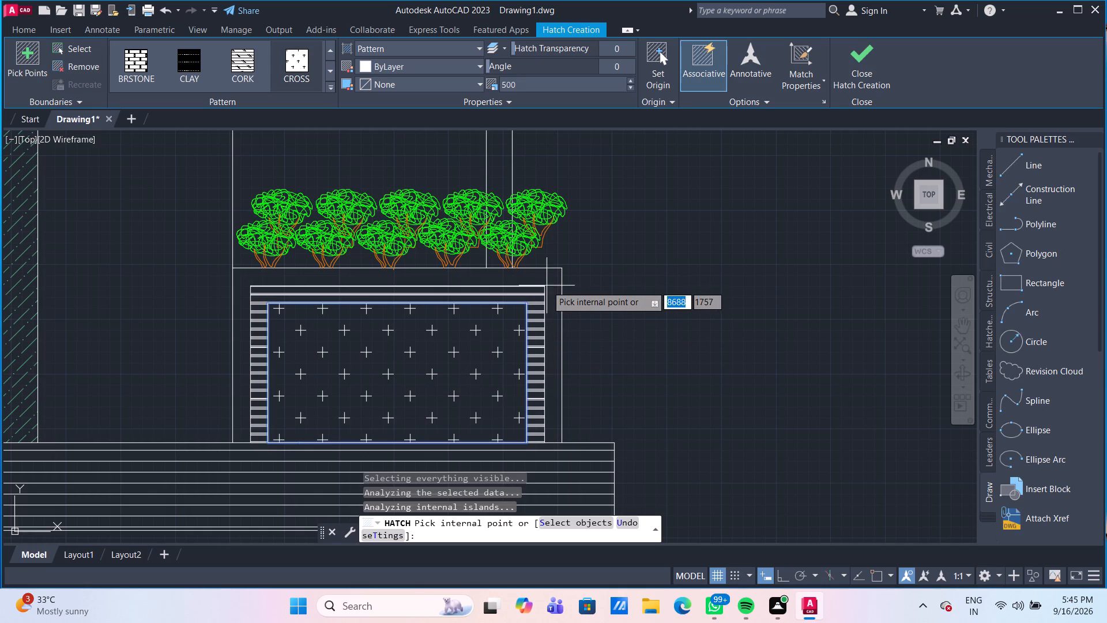
pyautogui.click(543, 280)
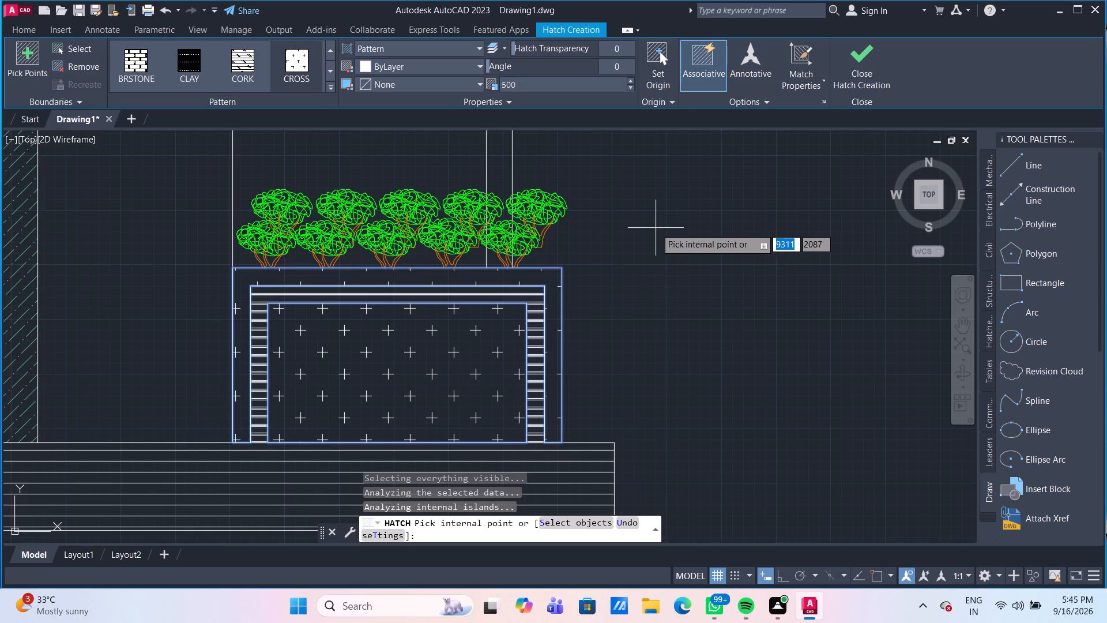
pyautogui.press('Escape')
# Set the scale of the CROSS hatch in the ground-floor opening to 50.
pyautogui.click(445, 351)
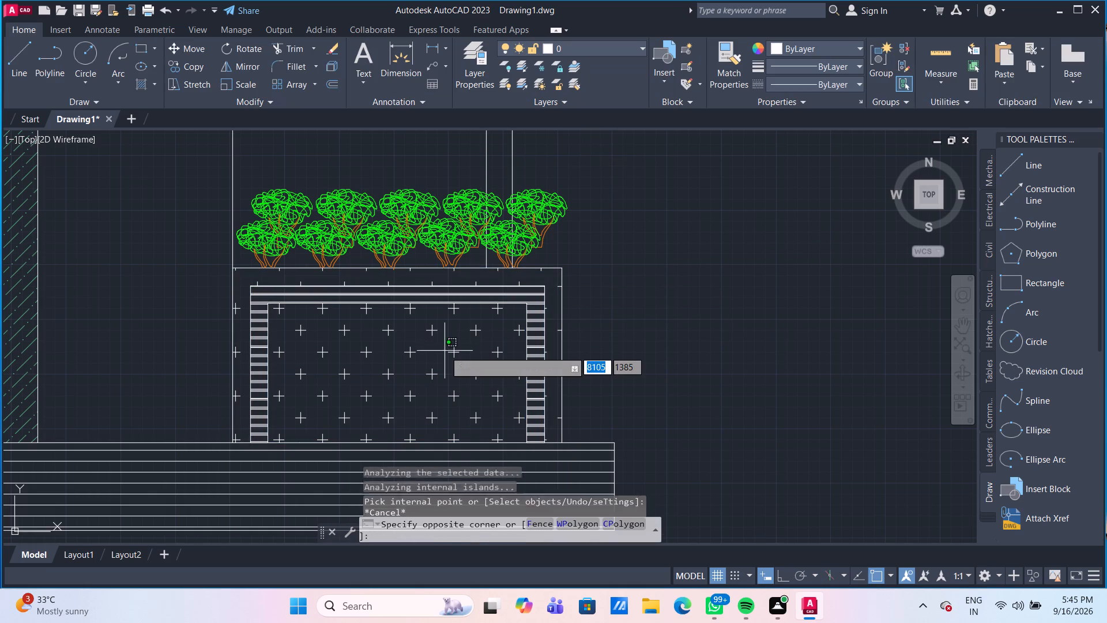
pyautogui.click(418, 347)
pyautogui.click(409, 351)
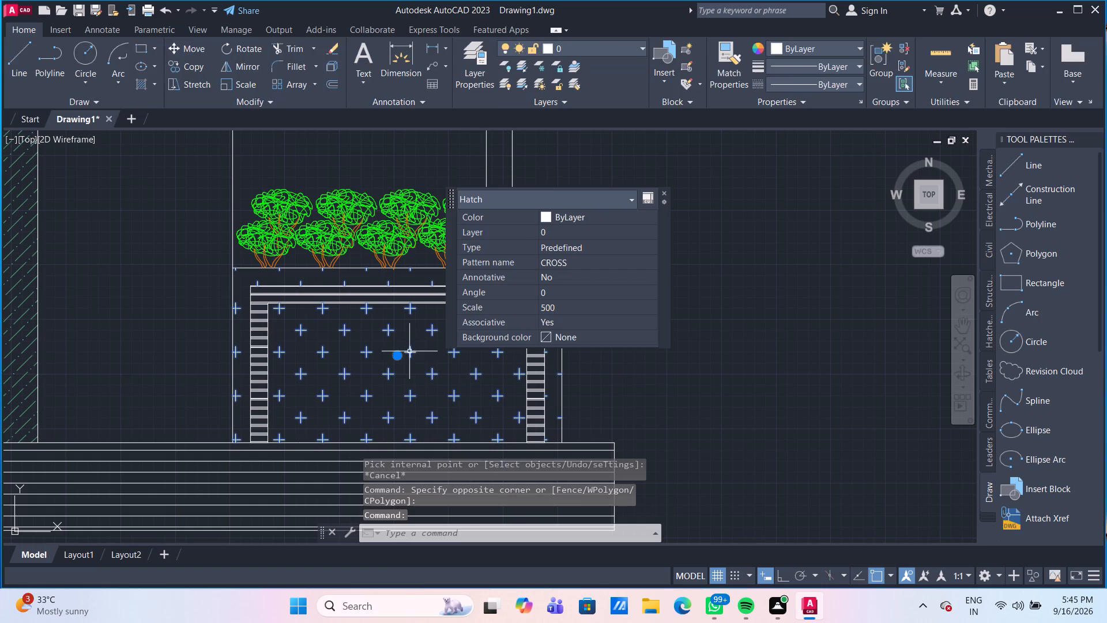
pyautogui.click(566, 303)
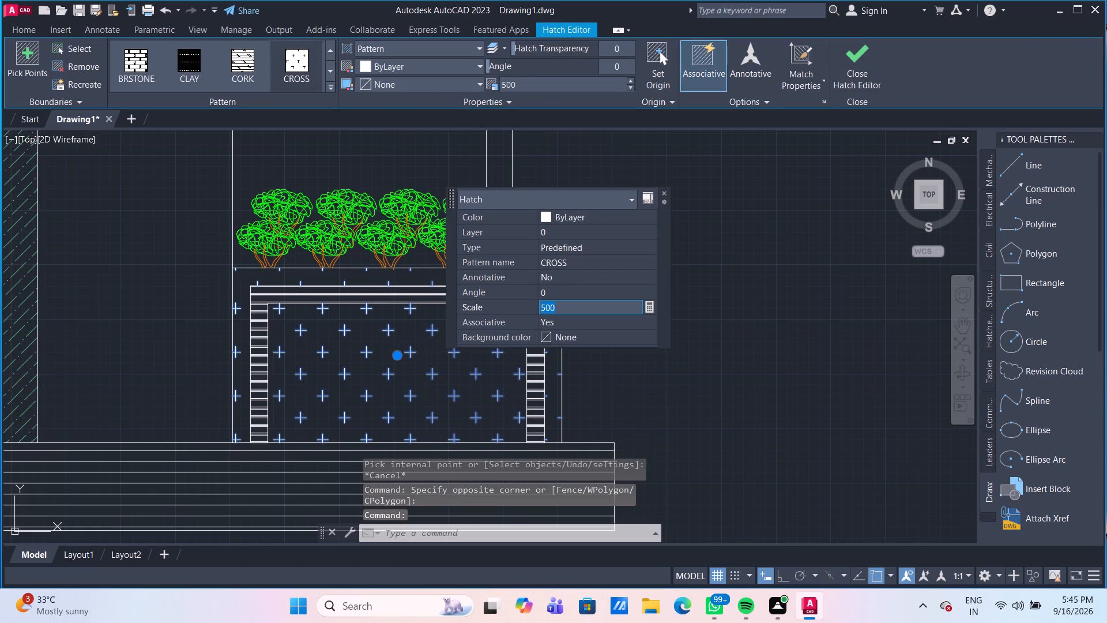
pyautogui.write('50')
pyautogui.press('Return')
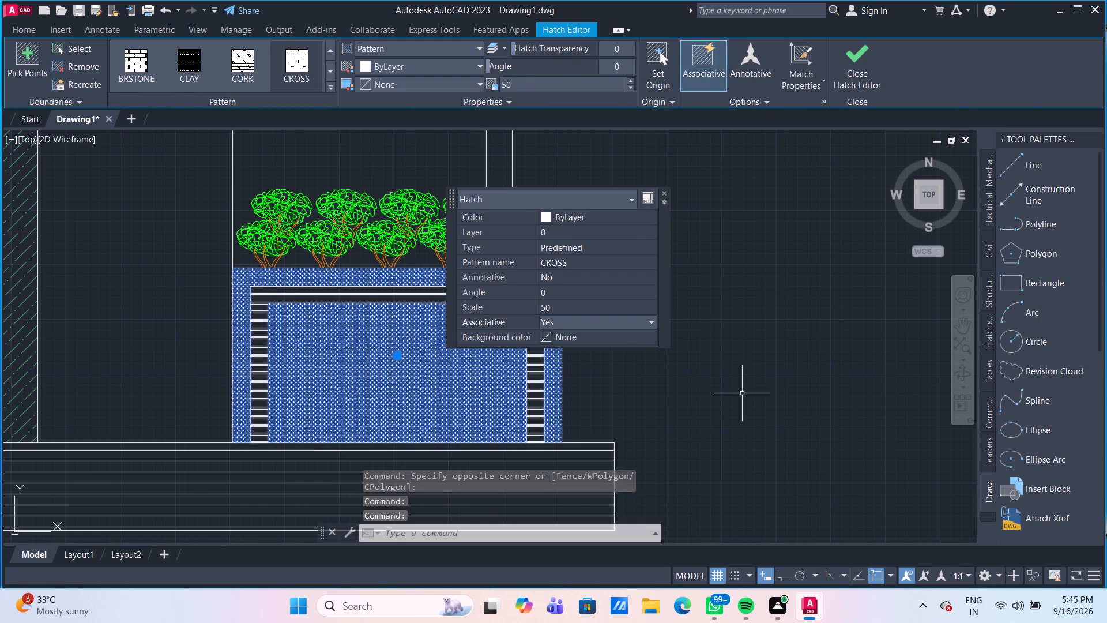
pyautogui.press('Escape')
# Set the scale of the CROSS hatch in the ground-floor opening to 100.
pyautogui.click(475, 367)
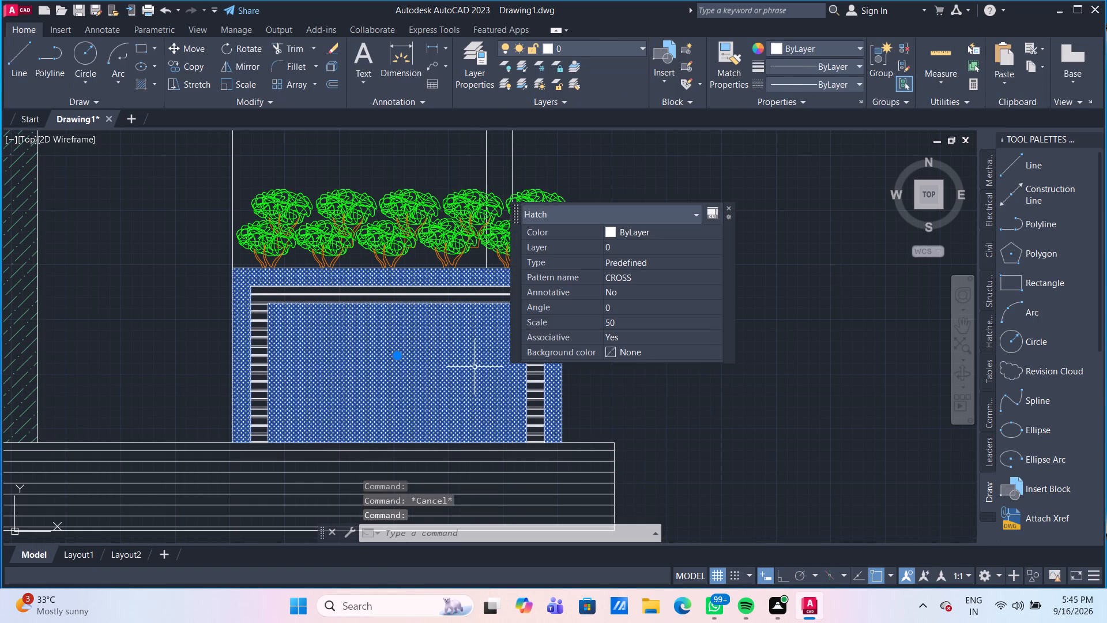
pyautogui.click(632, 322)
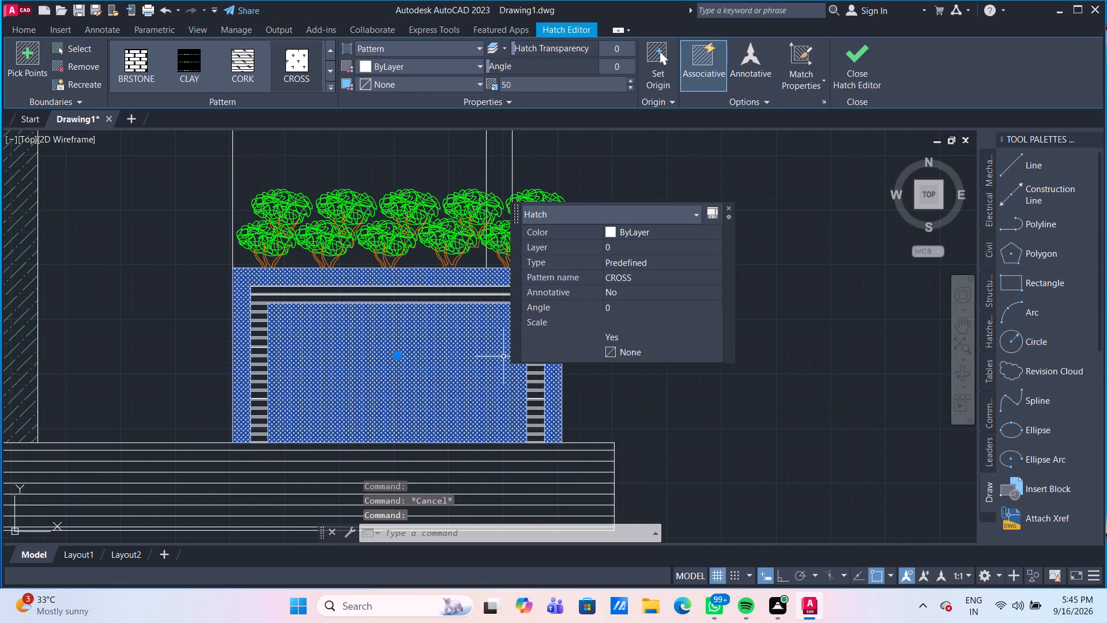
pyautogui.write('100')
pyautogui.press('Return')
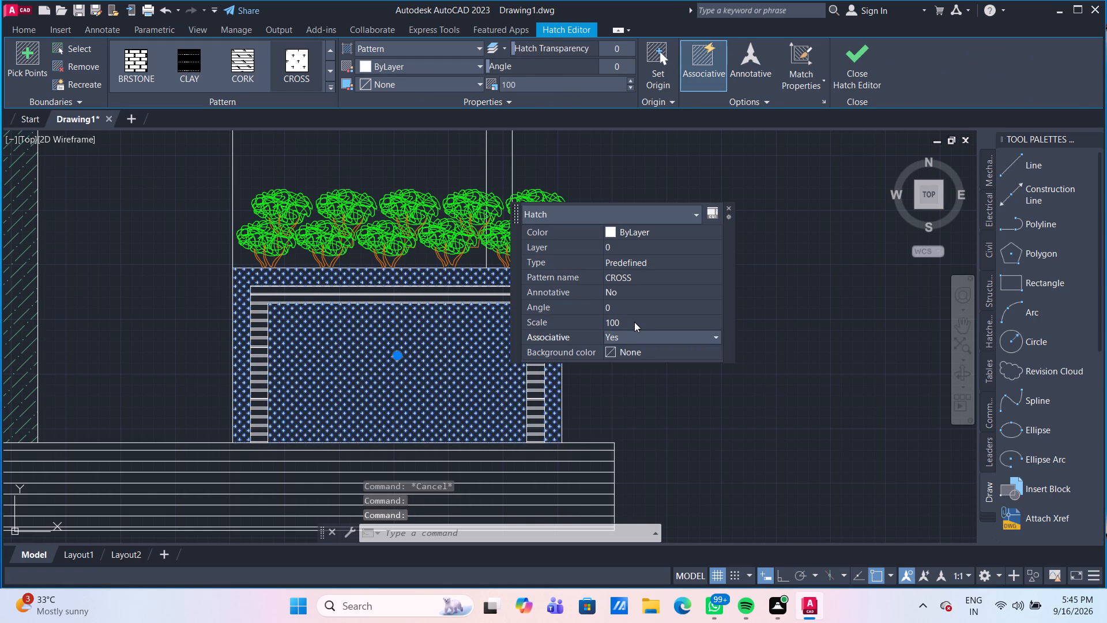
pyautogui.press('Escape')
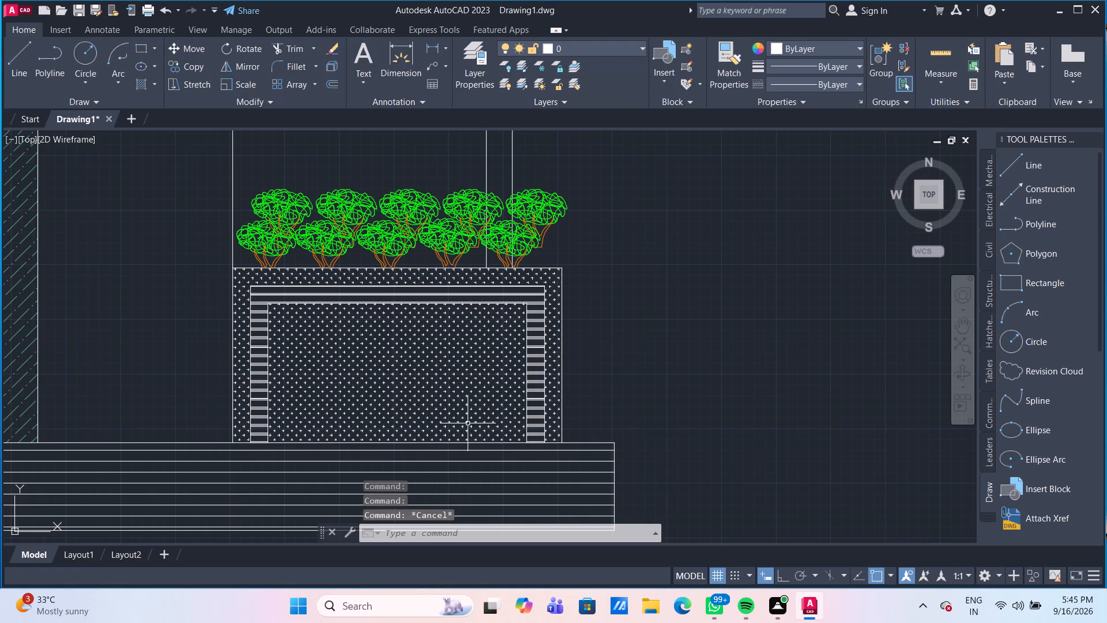
# Set the scale of the CROSS hatch in the ground-floor opening to 150.
pyautogui.scroll(-1, 470, 406)
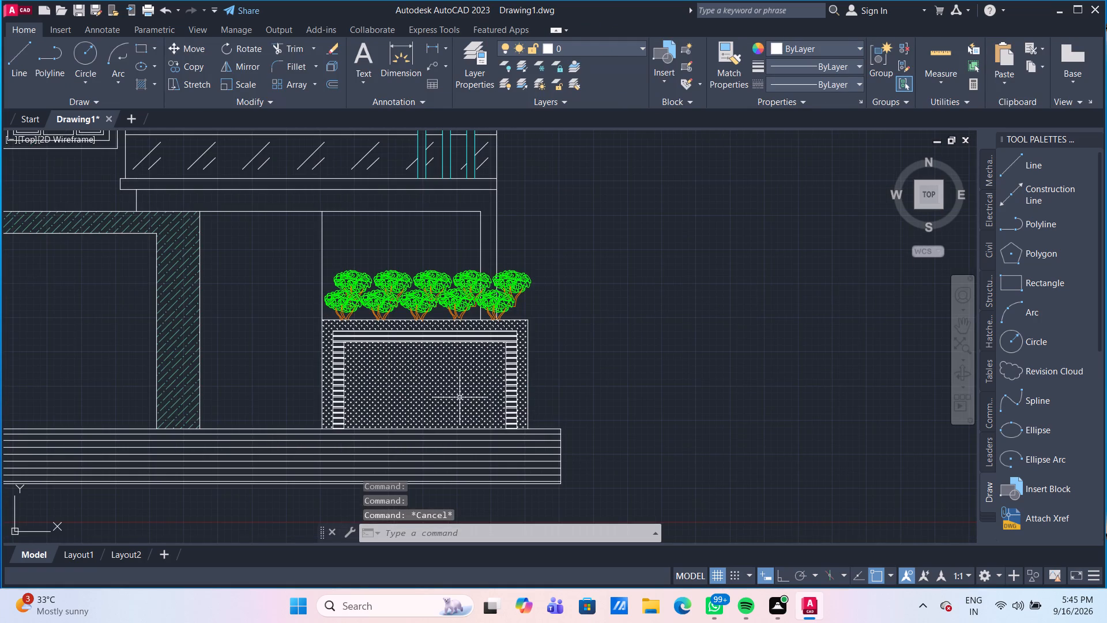
pyautogui.scroll(1, 457, 394)
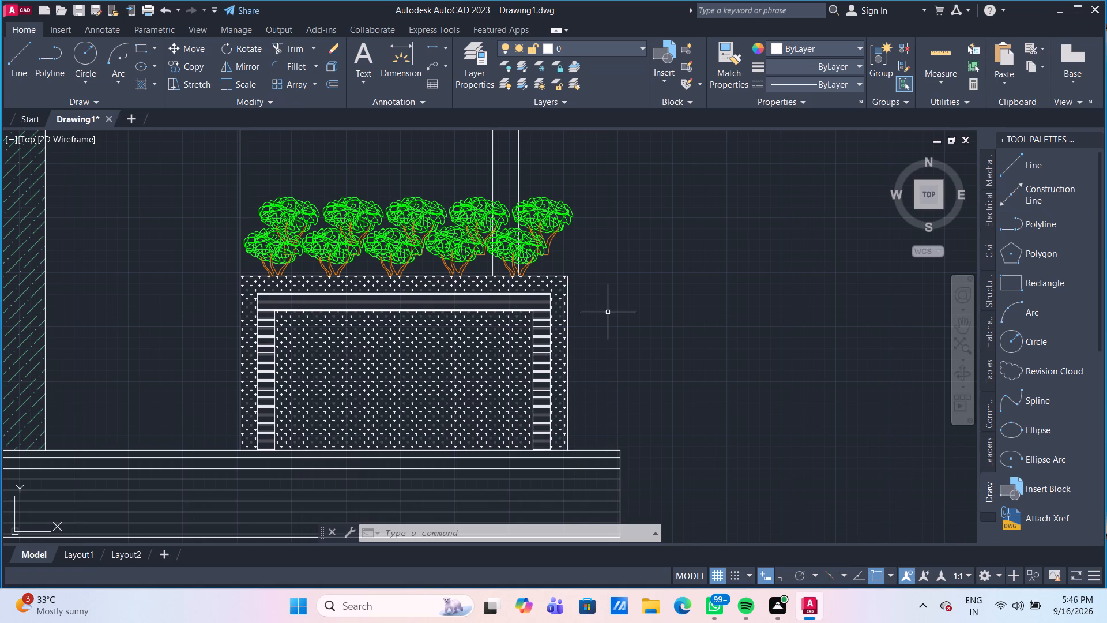
pyautogui.scroll(-5, 622, 309)
pyautogui.scroll(4, 627, 313)
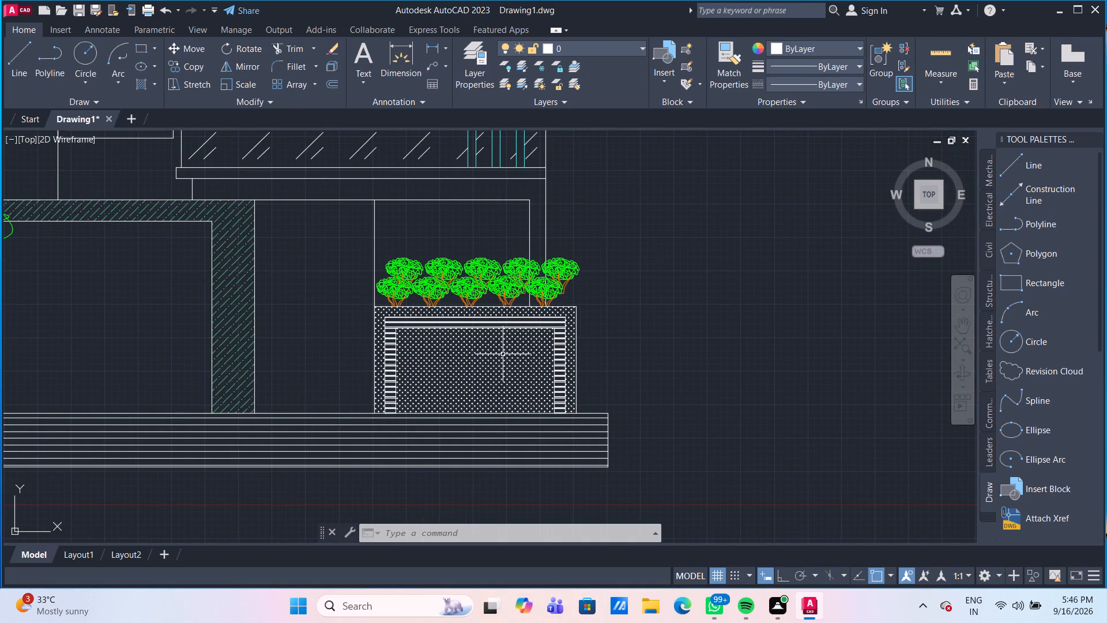
pyautogui.click(503, 354)
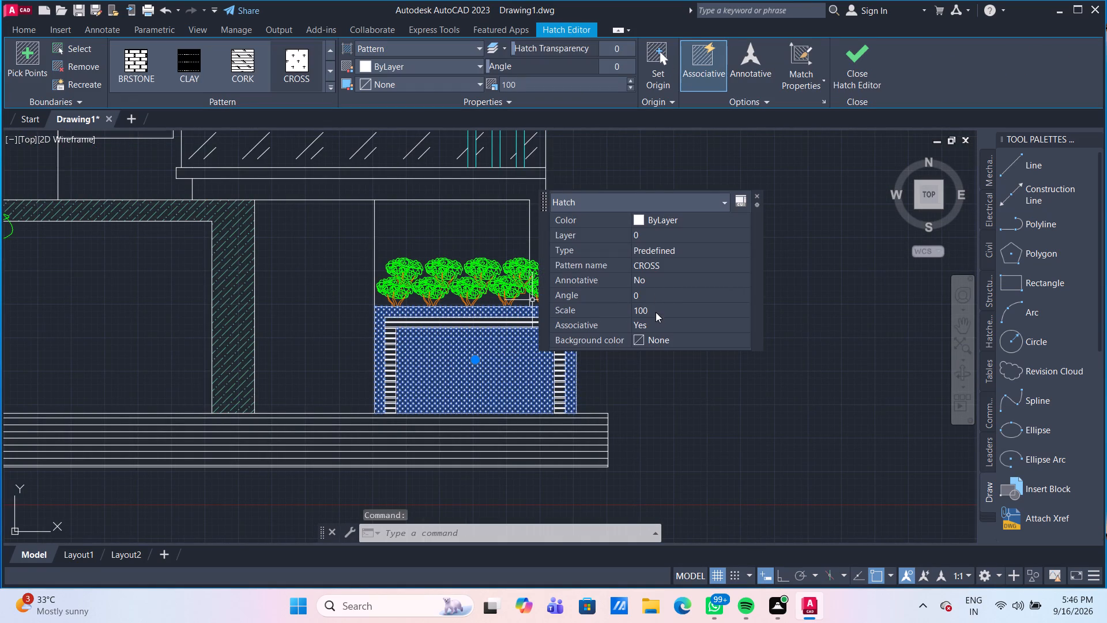
pyautogui.click(656, 312)
pyautogui.write('150')
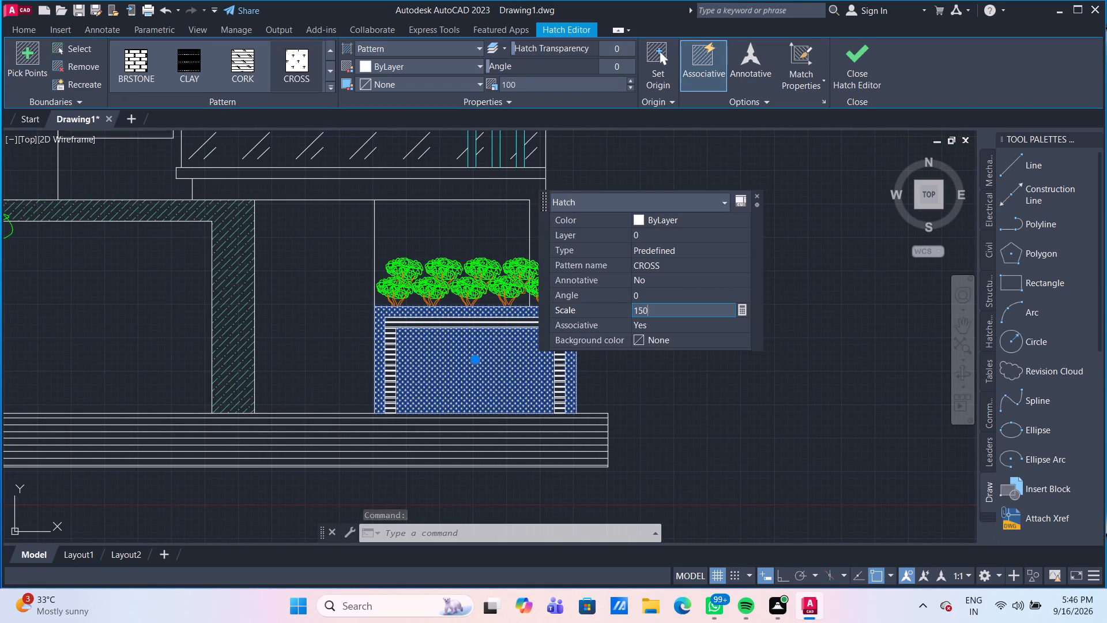
pyautogui.press('Return')
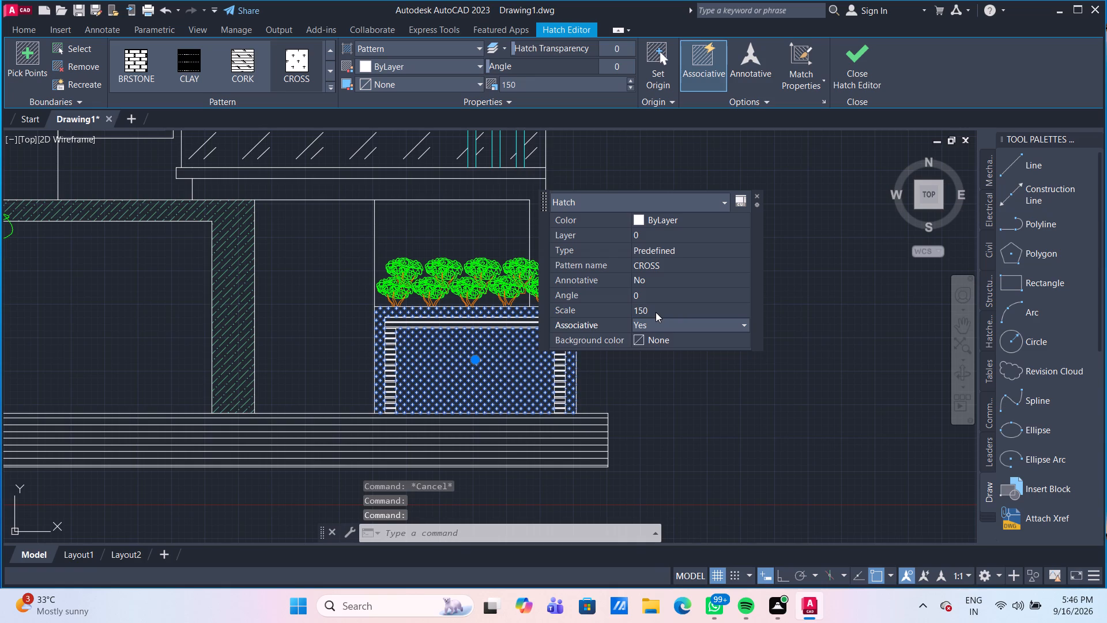
pyautogui.press('Escape')
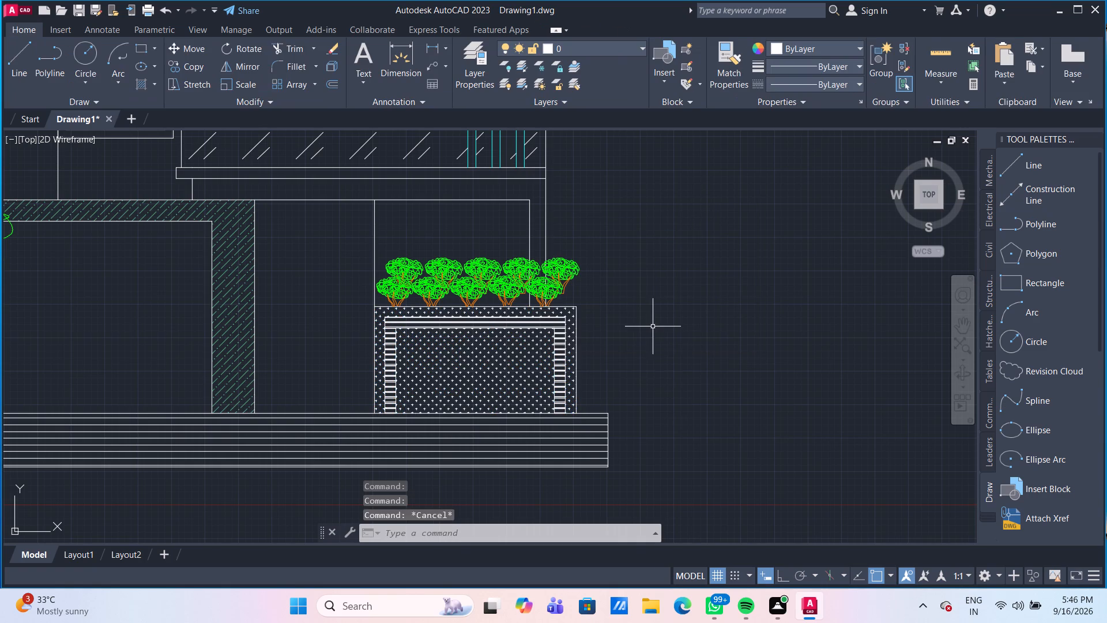
# Hatch the top floor's L-shaped roof slab and side post with the CROSS pattern at scale 150.
pyautogui.scroll(-3, 650, 322)
pyautogui.scroll(2, 645, 317)
pyautogui.moveTo(636, 266); pyautogui.dragTo(651, 276, button='middle')
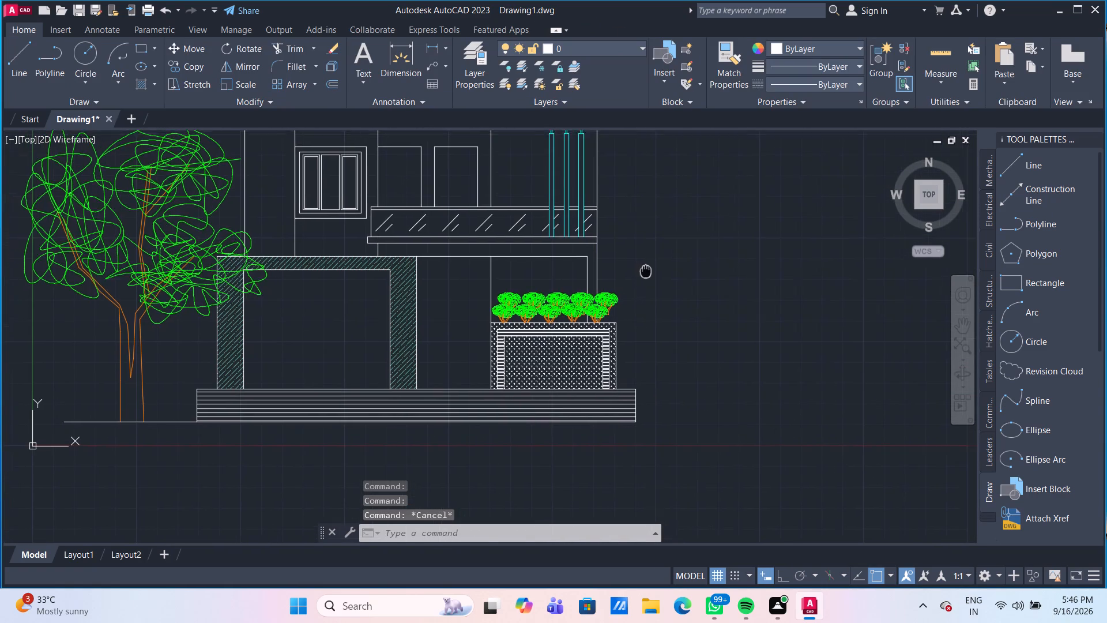
pyautogui.moveTo(651, 276); pyautogui.dragTo(676, 475, button='middle')
pyautogui.moveTo(589, 251); pyautogui.dragTo(598, 504, button='middle')
pyautogui.scroll(1, 563, 365)
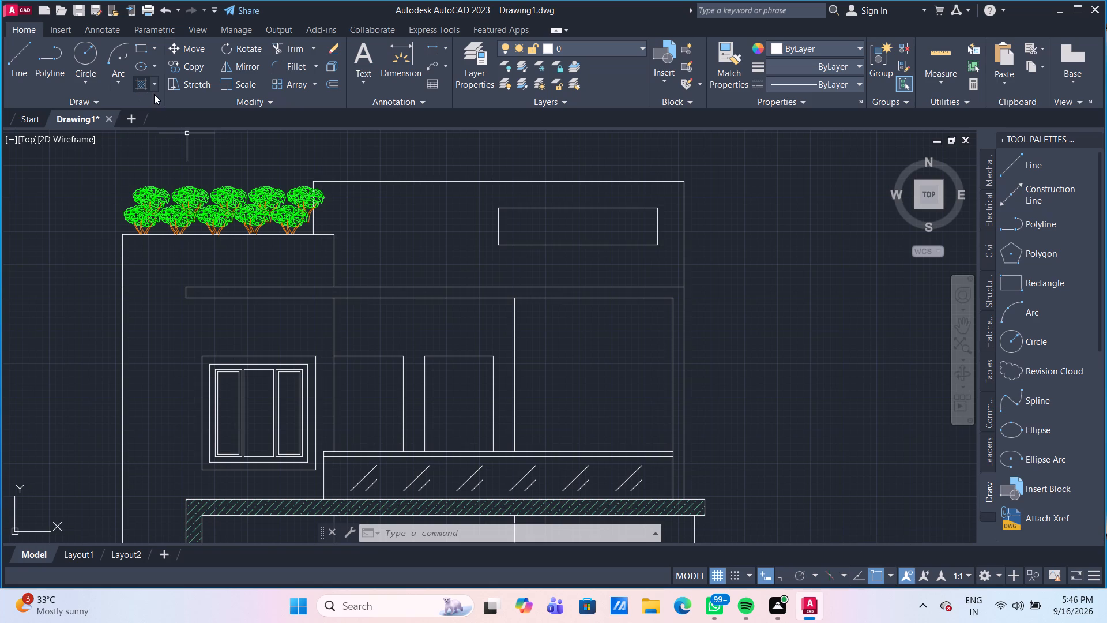
pyautogui.click(144, 82)
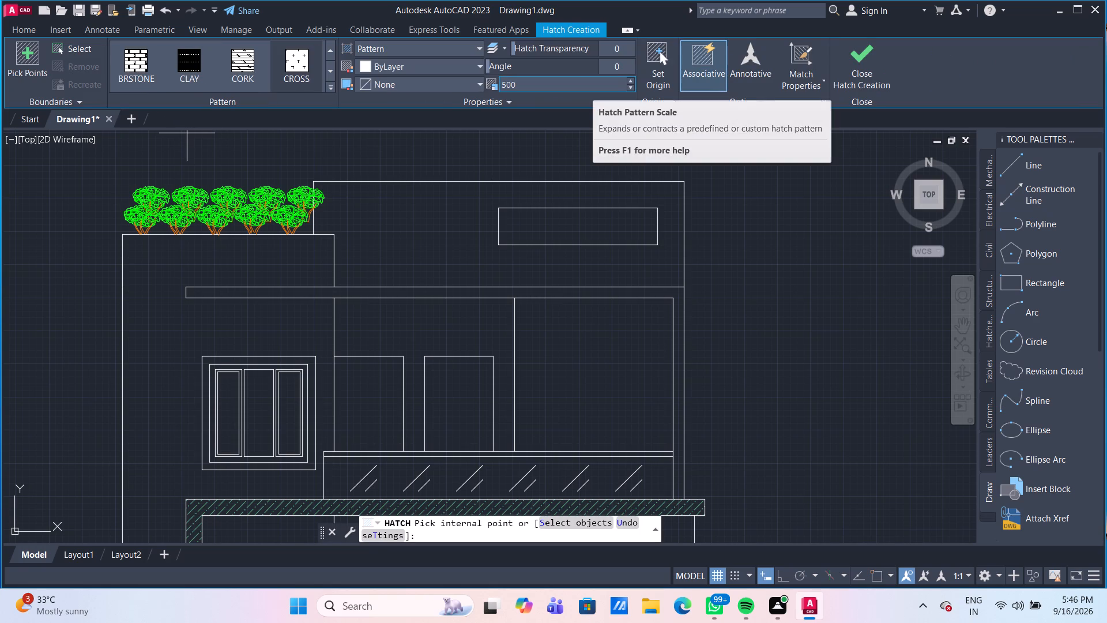
pyautogui.click(560, 88)
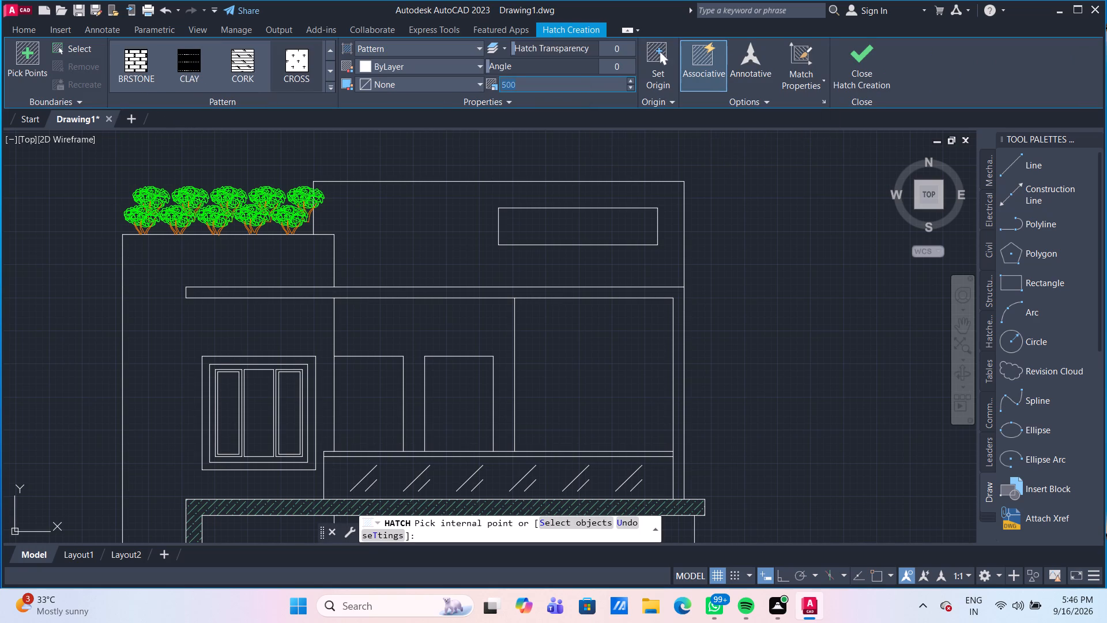
pyautogui.write('150')
pyautogui.press('Return')
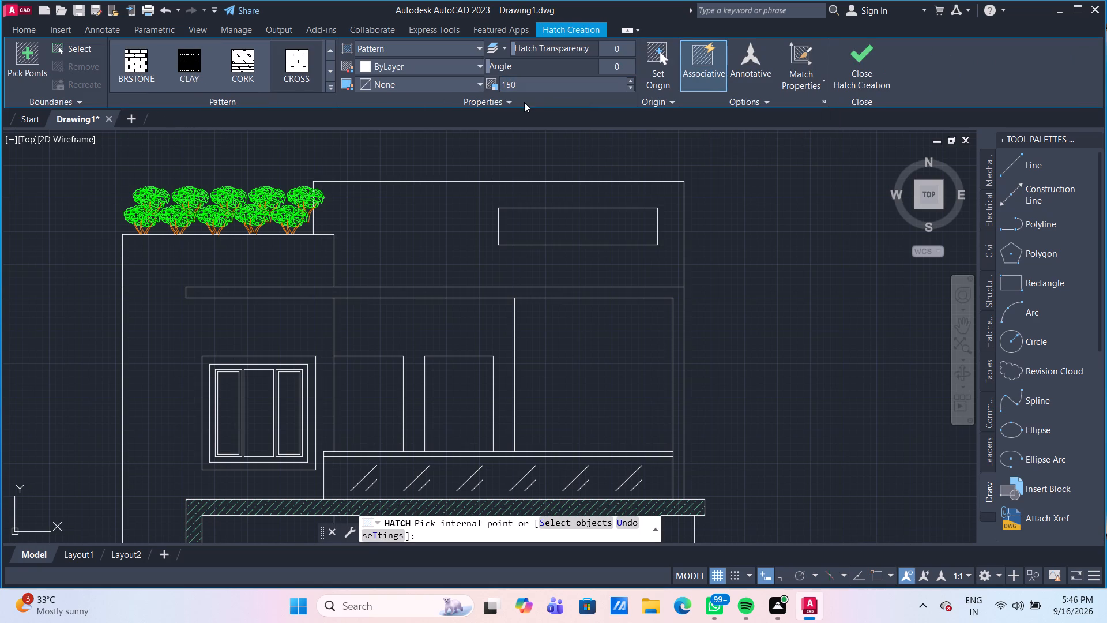
pyautogui.click(297, 60)
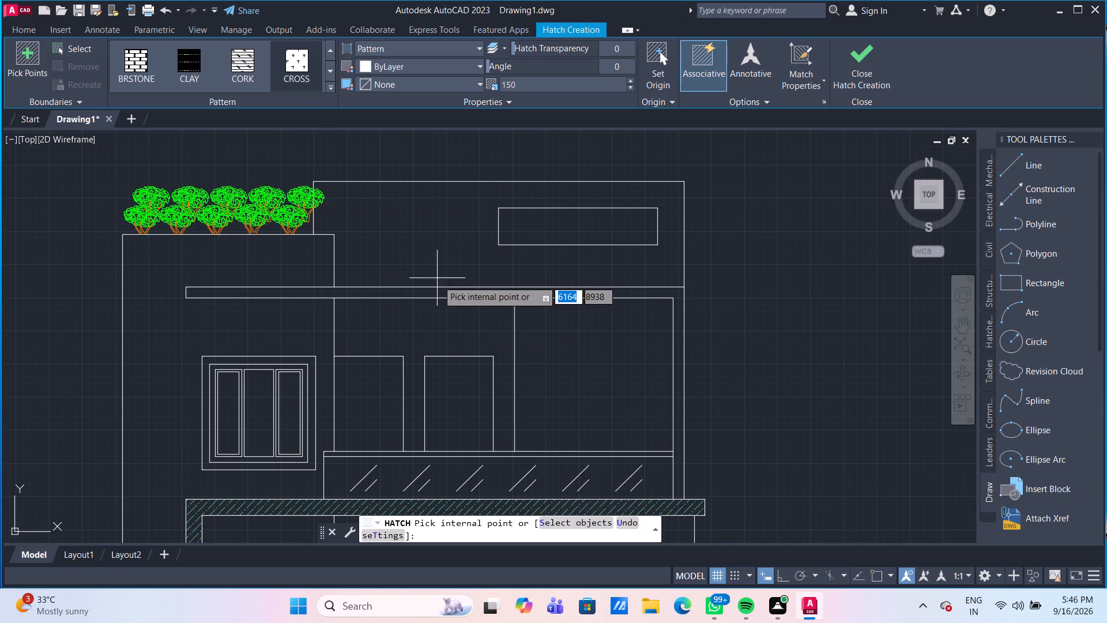
pyautogui.click(438, 293)
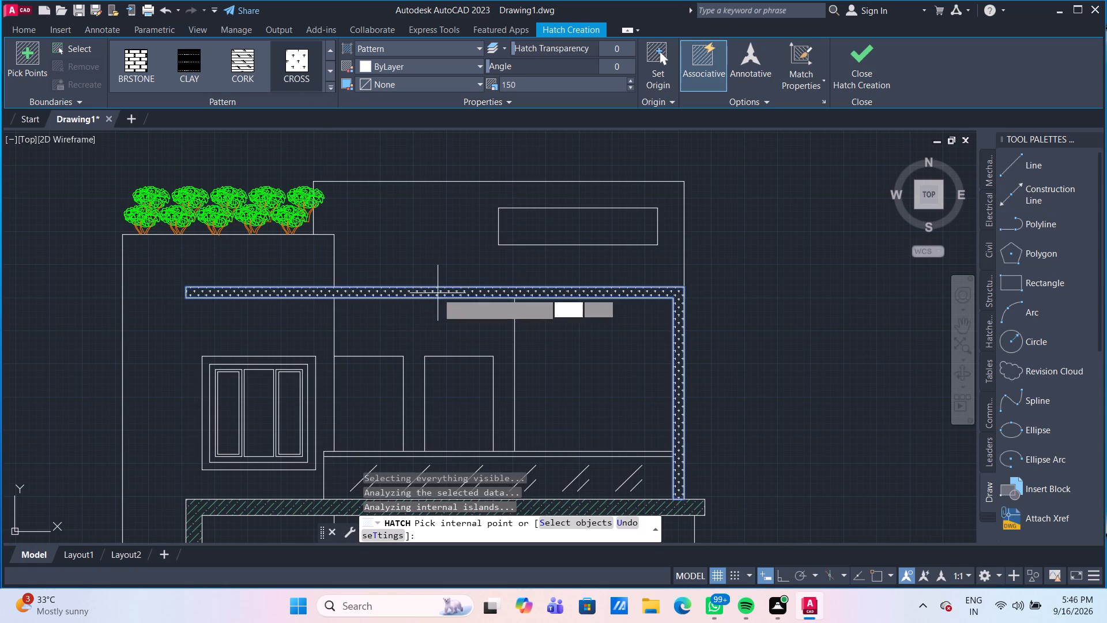
pyautogui.press('Escape')
pyautogui.scroll(-2, 785, 292)
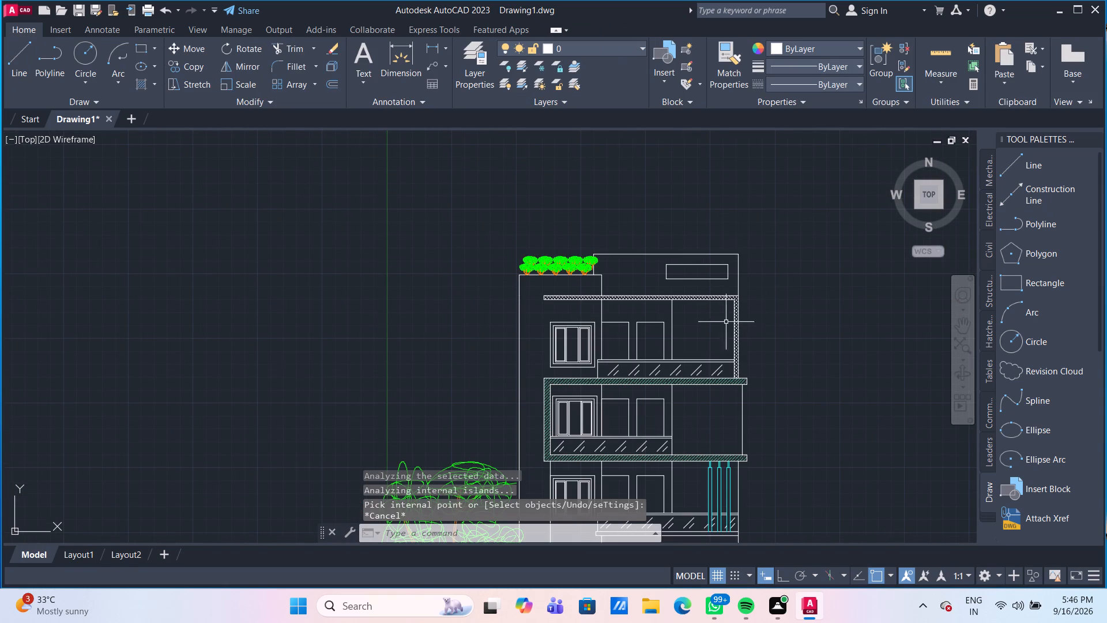
# Change the colour of the CROSS hatch in the ground-floor box below the shrubs to Color 253.
pyautogui.moveTo(777, 334); pyautogui.dragTo(606, 158, button='middle')
pyautogui.scroll(2, 530, 407)
pyautogui.moveTo(529, 460); pyautogui.dragTo(488, 368, button='middle')
pyautogui.scroll(2, 484, 364)
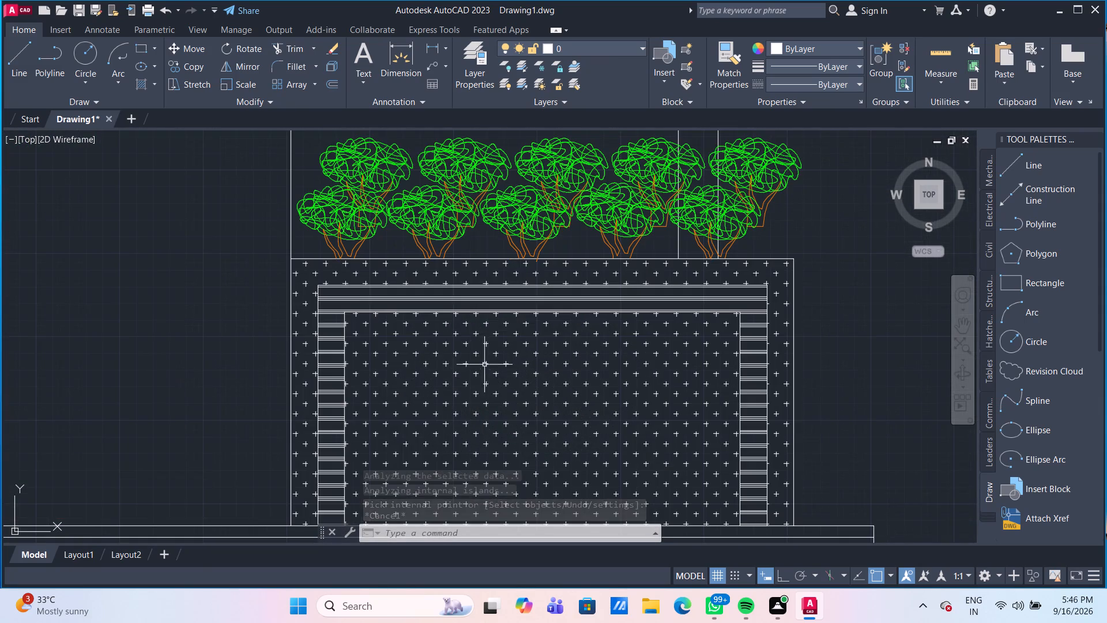
pyautogui.click(515, 395)
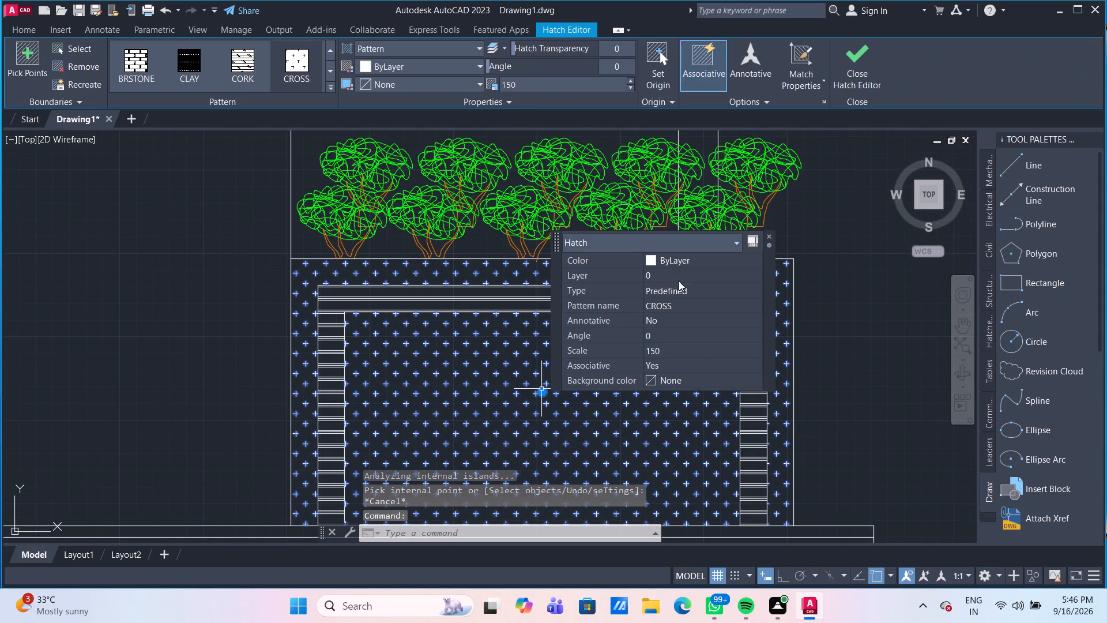
pyautogui.click(681, 259)
pyautogui.click(681, 259)
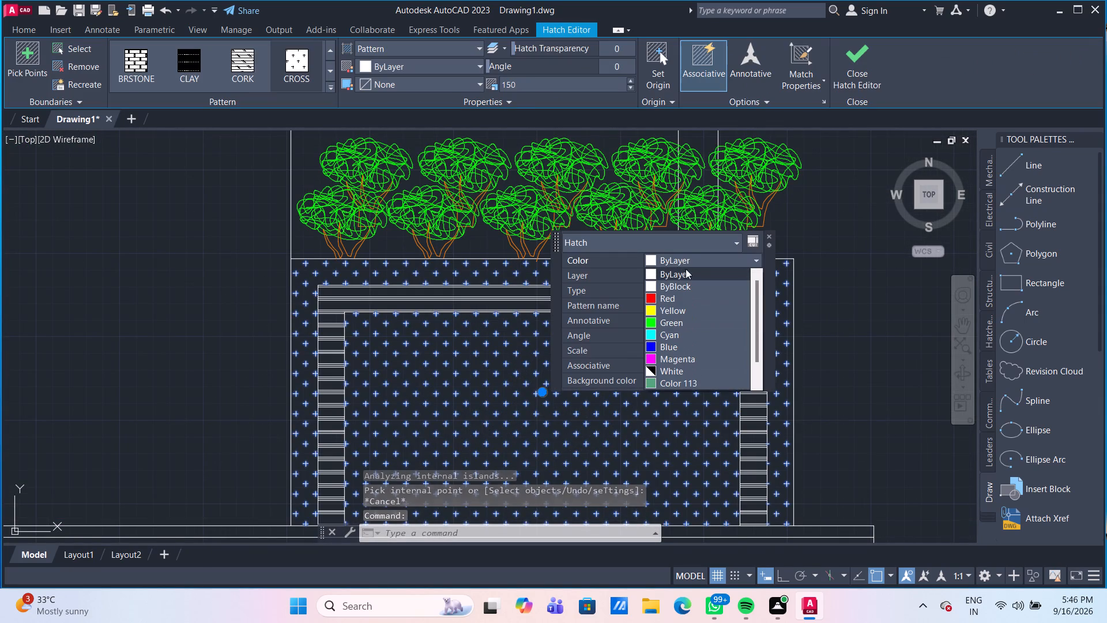
pyautogui.scroll(-3, 706, 376)
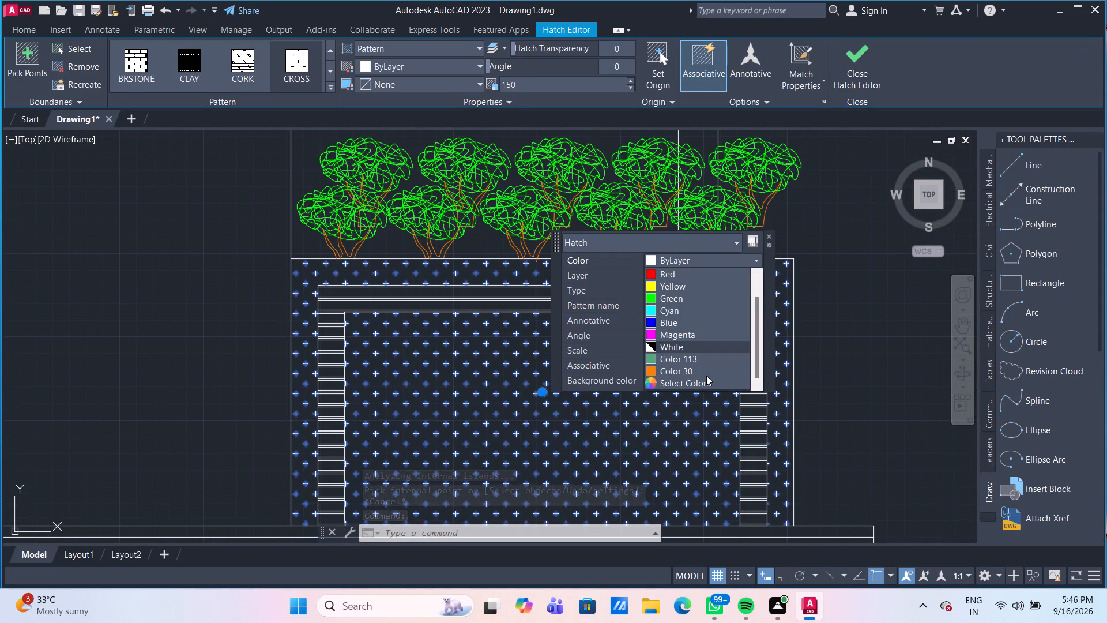
pyautogui.click(707, 381)
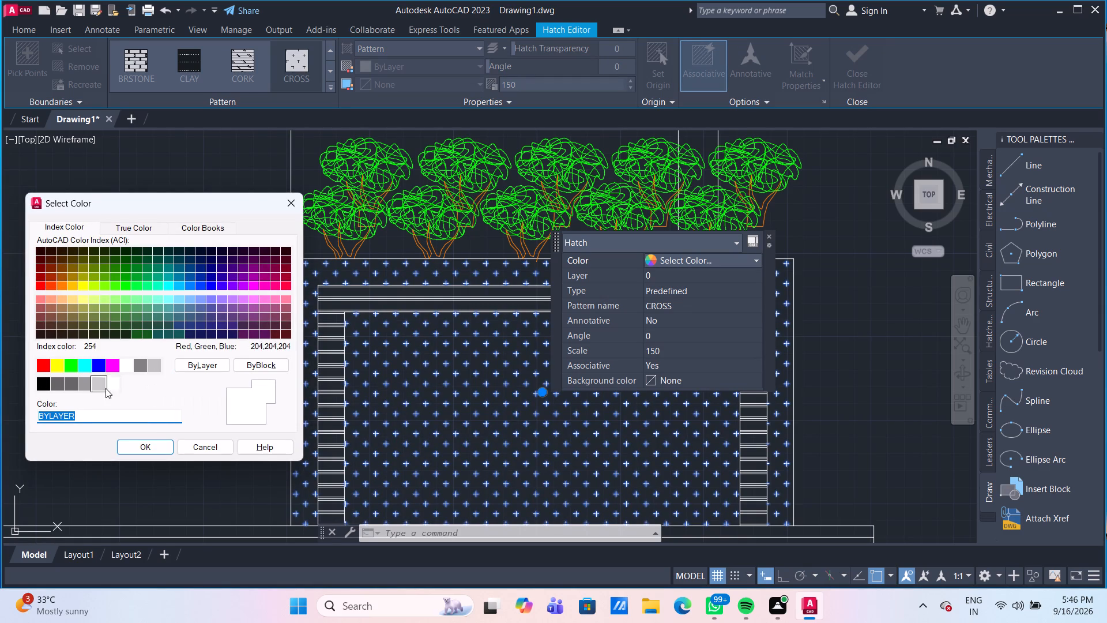
pyautogui.click(87, 388)
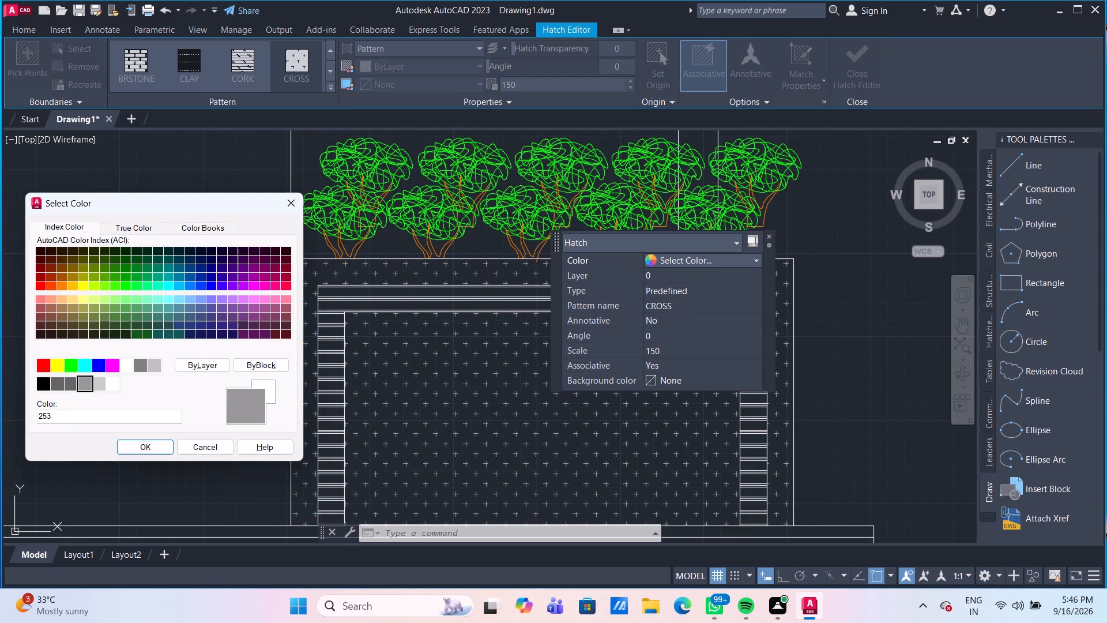
pyautogui.click(156, 445)
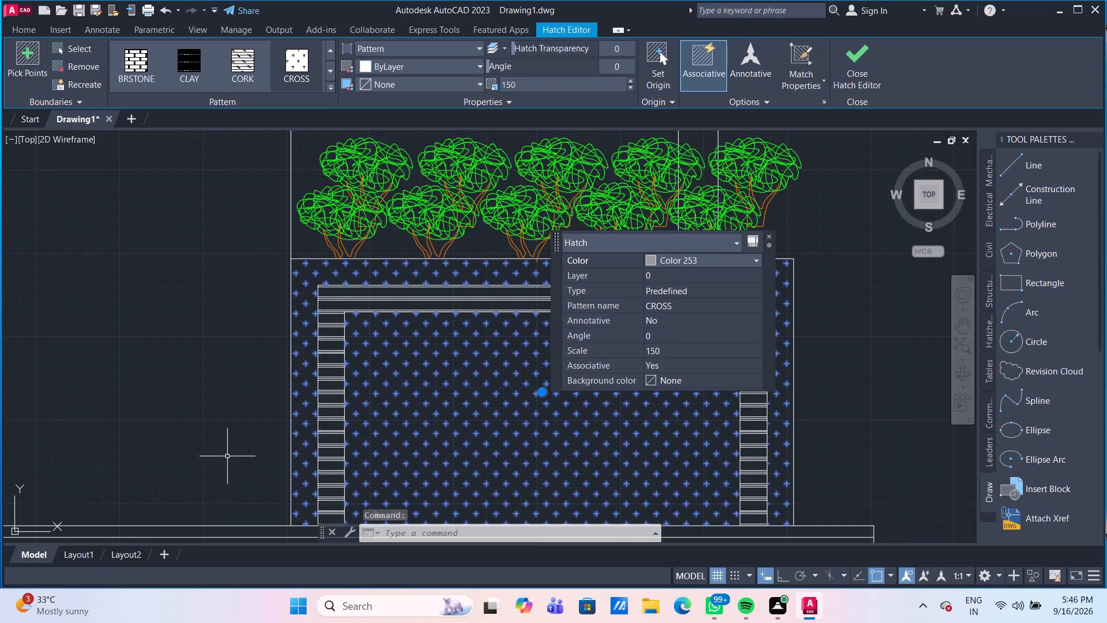
pyautogui.press('Escape')
# Apply Color 253 to the CROSS hatch on the top floor's roof slab and side post.
pyautogui.scroll(-2, 239, 399)
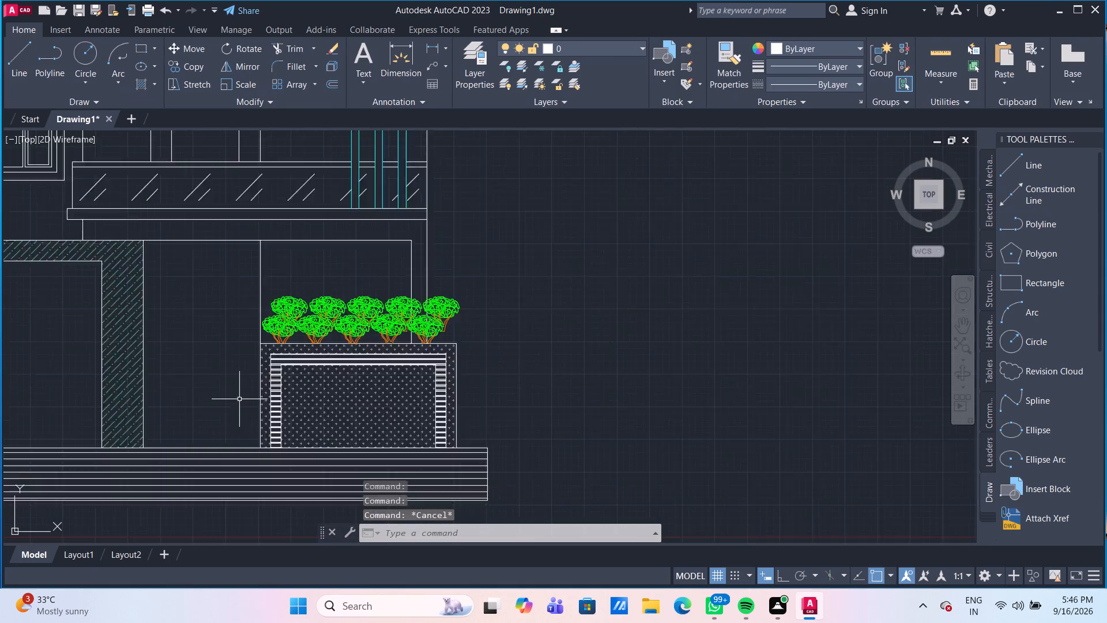
pyautogui.scroll(-2, 239, 399)
pyautogui.scroll(2, 311, 402)
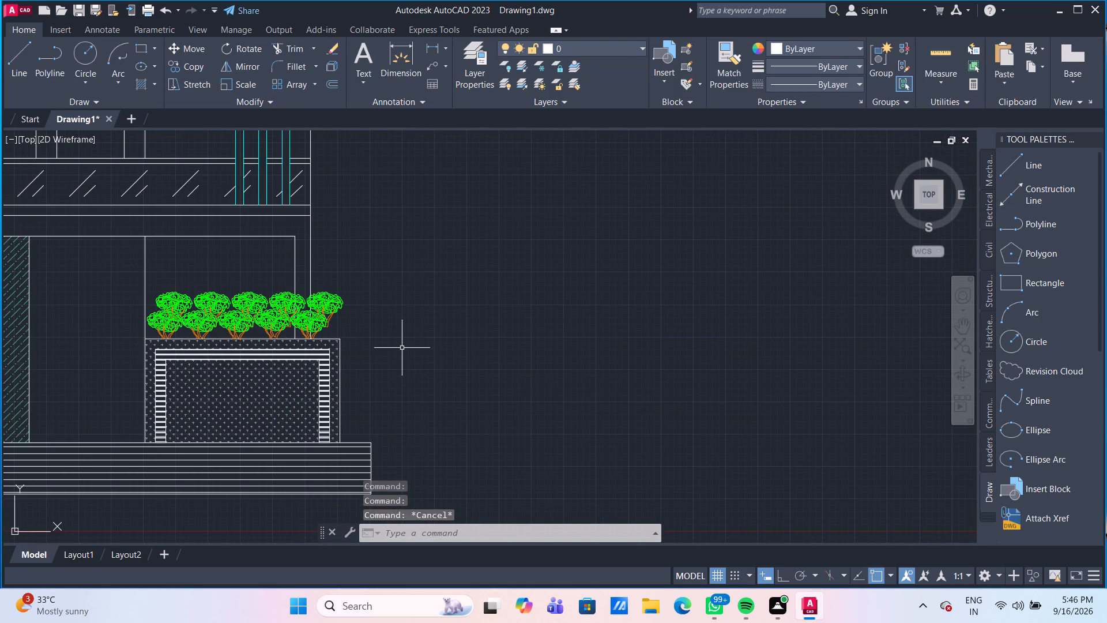
pyautogui.moveTo(410, 351); pyautogui.dragTo(465, 419, button='middle')
pyautogui.scroll(-2, 462, 411)
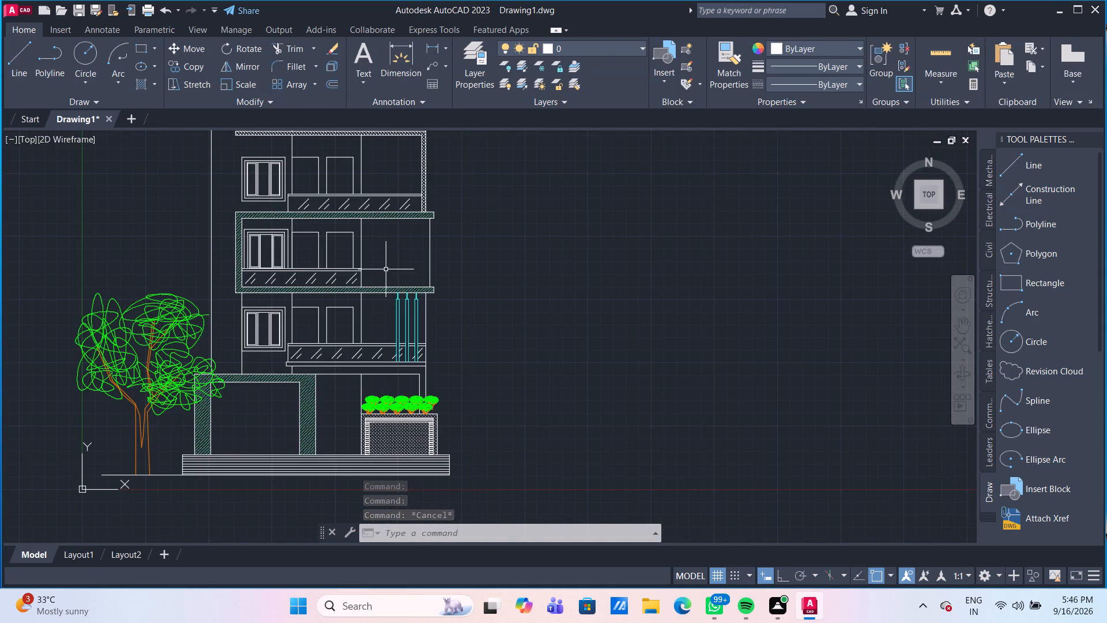
pyautogui.scroll(1, 386, 269)
pyautogui.moveTo(386, 269); pyautogui.dragTo(448, 518, button='middle')
pyautogui.scroll(1, 420, 332)
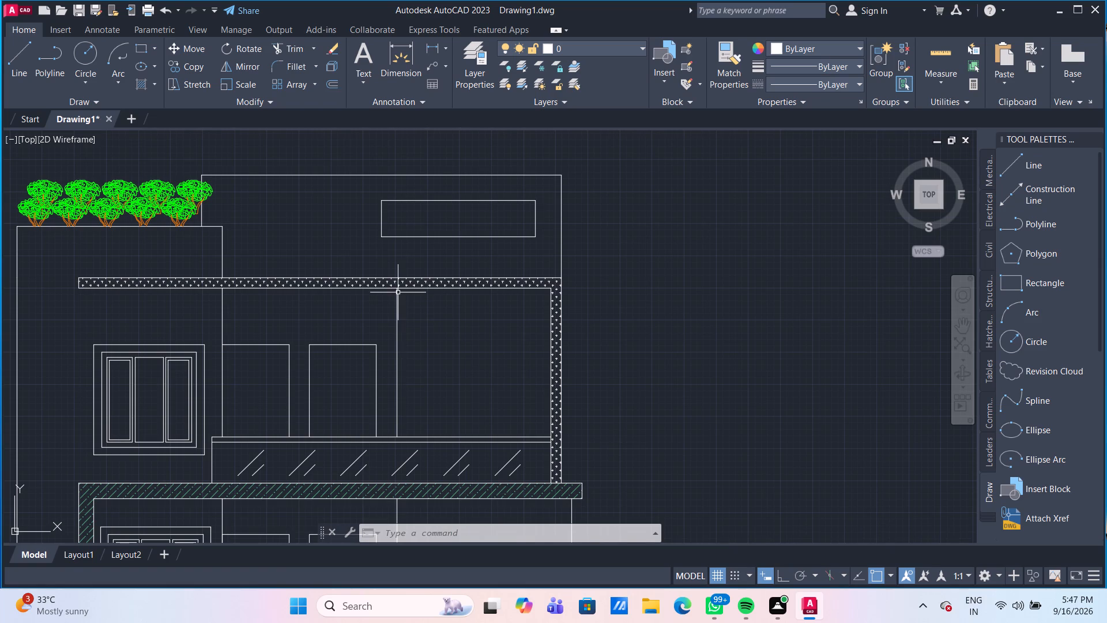
pyautogui.click(392, 284)
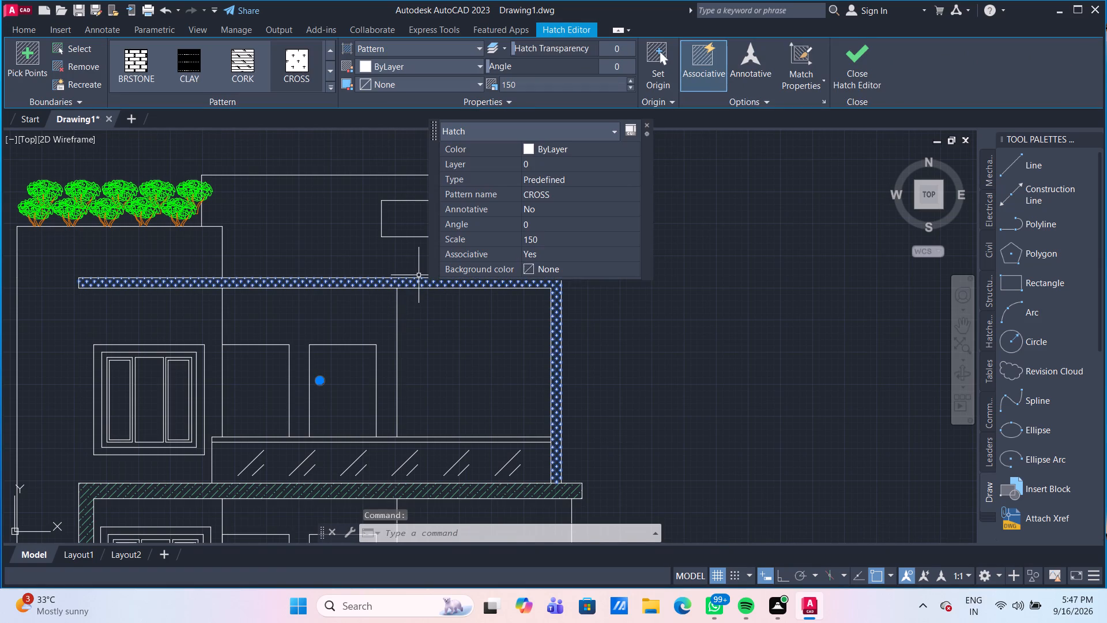
pyautogui.click(546, 144)
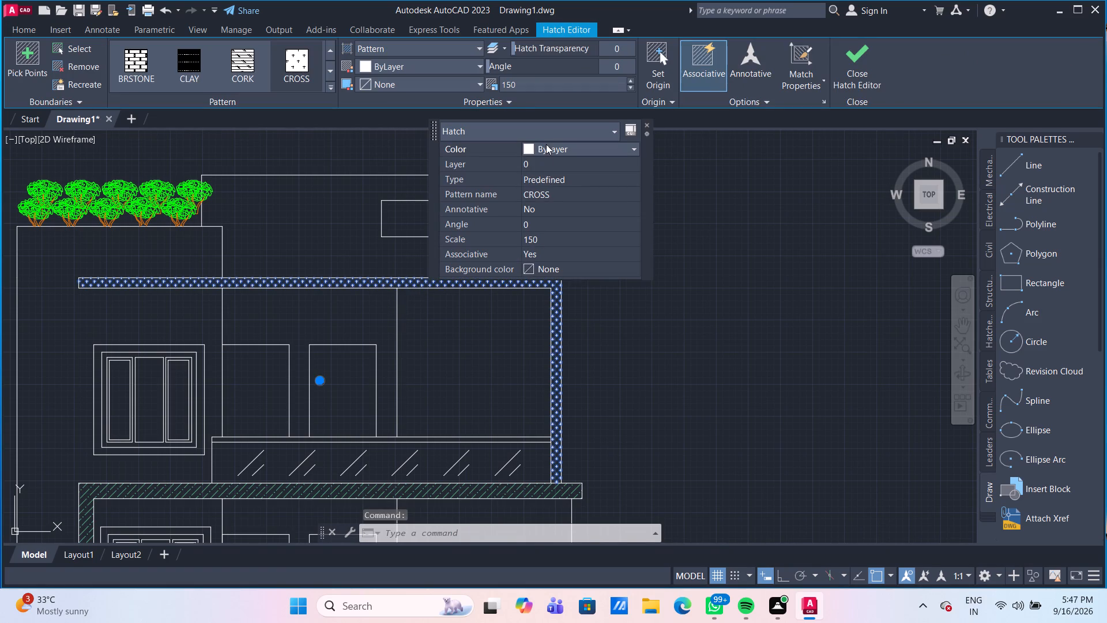
pyautogui.click(546, 144)
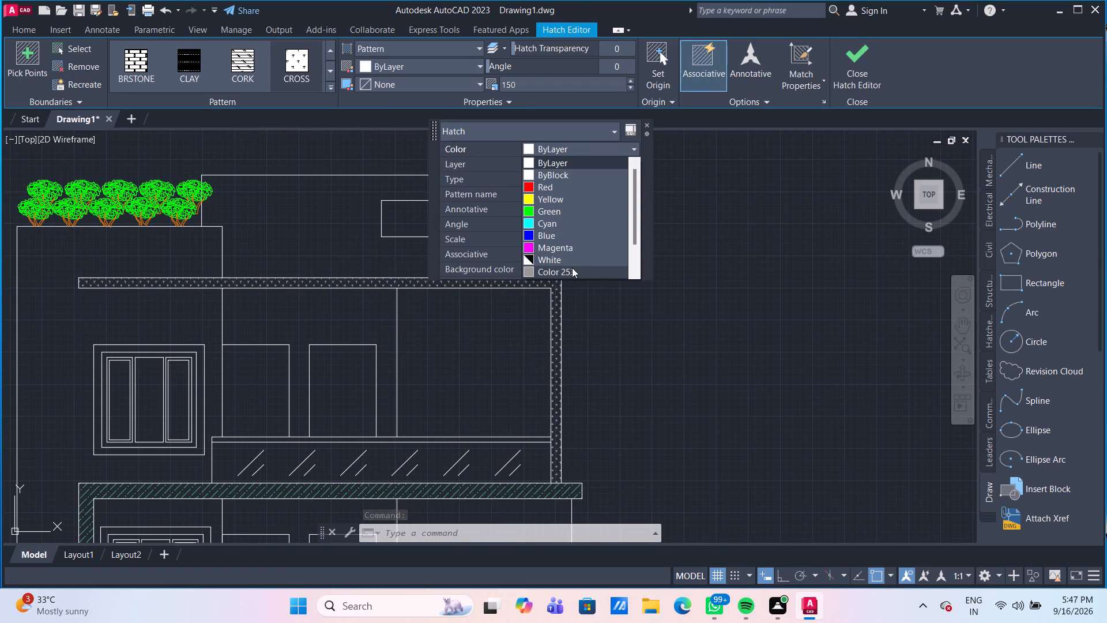
pyautogui.click(572, 268)
pyautogui.press('Escape')
# With Ortho on, draw a horizontal line from the shrub box's top-left corner to the green-hatched entrance frame's right post.
pyautogui.scroll(-2, 653, 340)
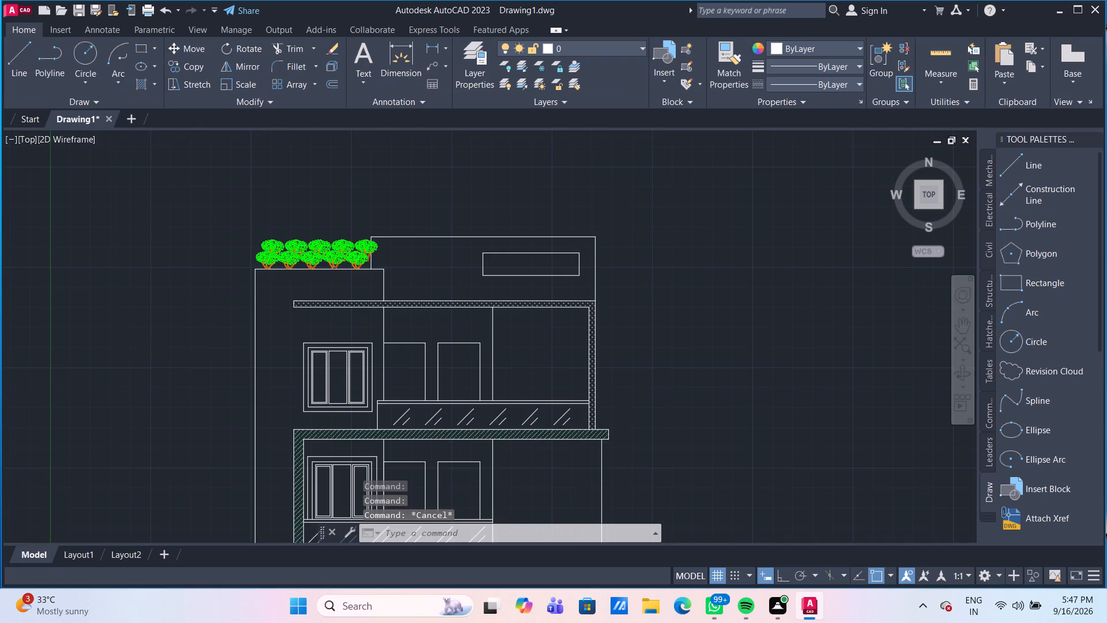
pyautogui.moveTo(671, 370); pyautogui.dragTo(598, 207, button='middle')
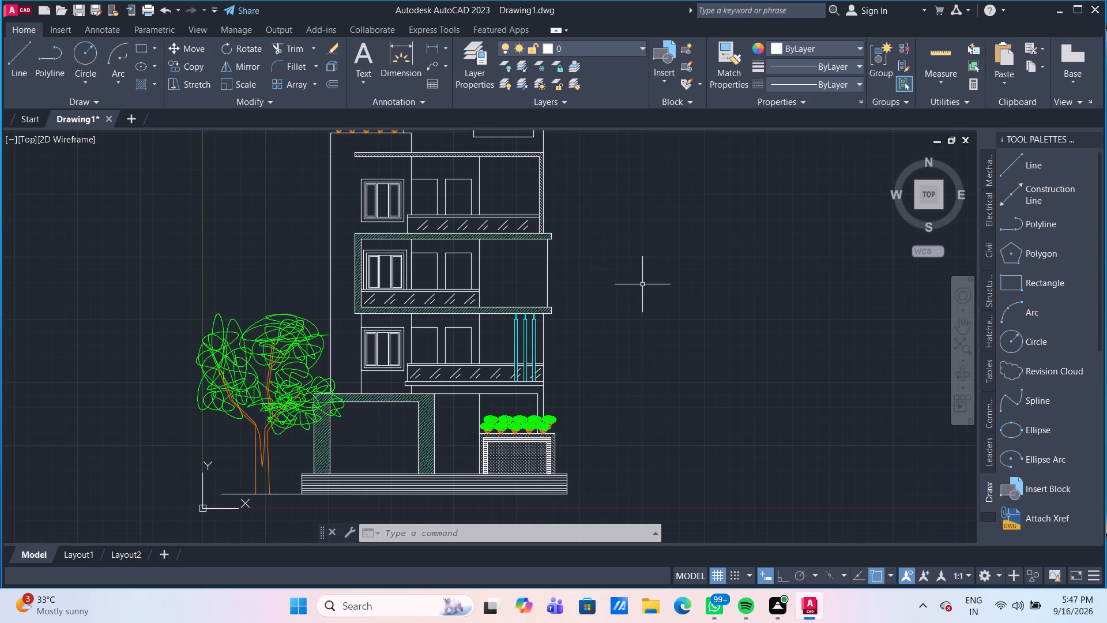
pyautogui.scroll(1, 454, 438)
pyautogui.moveTo(460, 436); pyautogui.dragTo(519, 363, button='middle')
pyautogui.scroll(1, 502, 373)
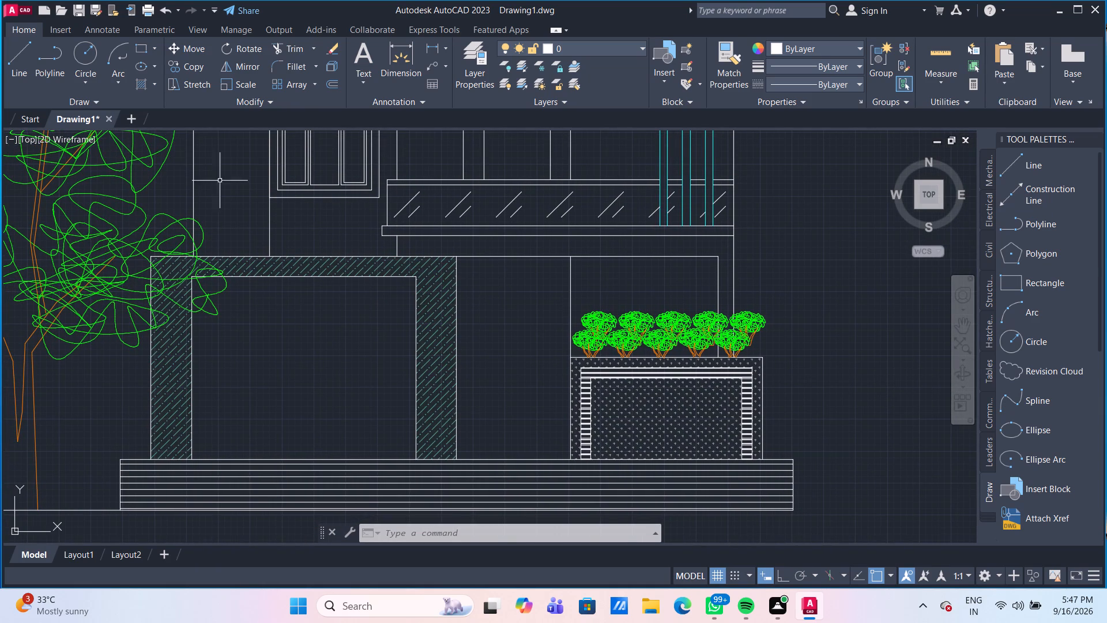
pyautogui.click(11, 62)
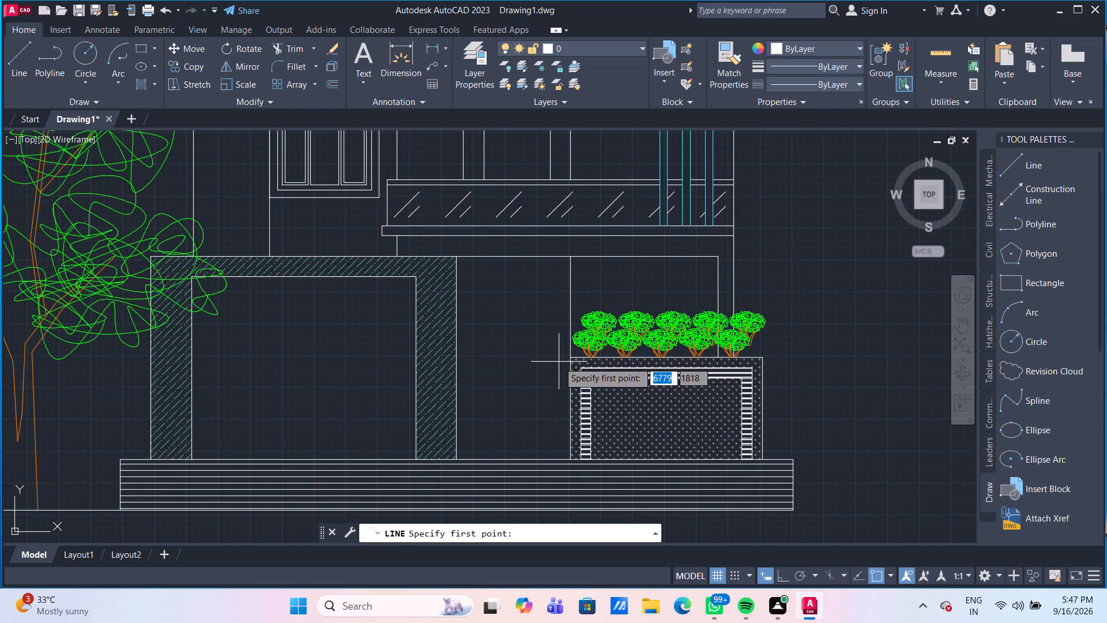
pyautogui.scroll(1, 559, 362)
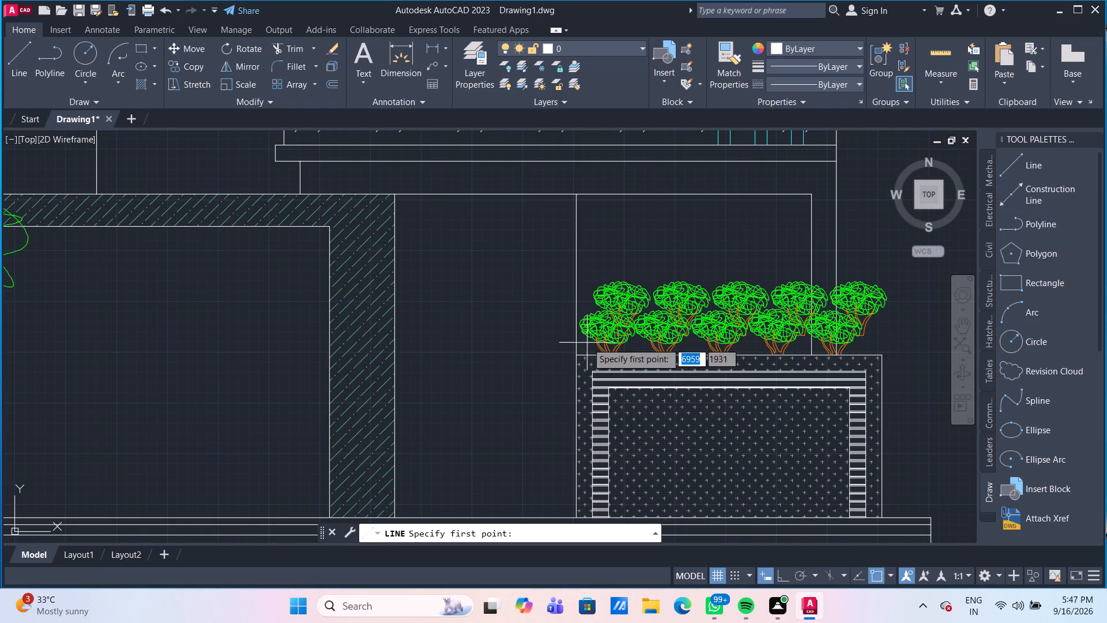
pyautogui.click(577, 356)
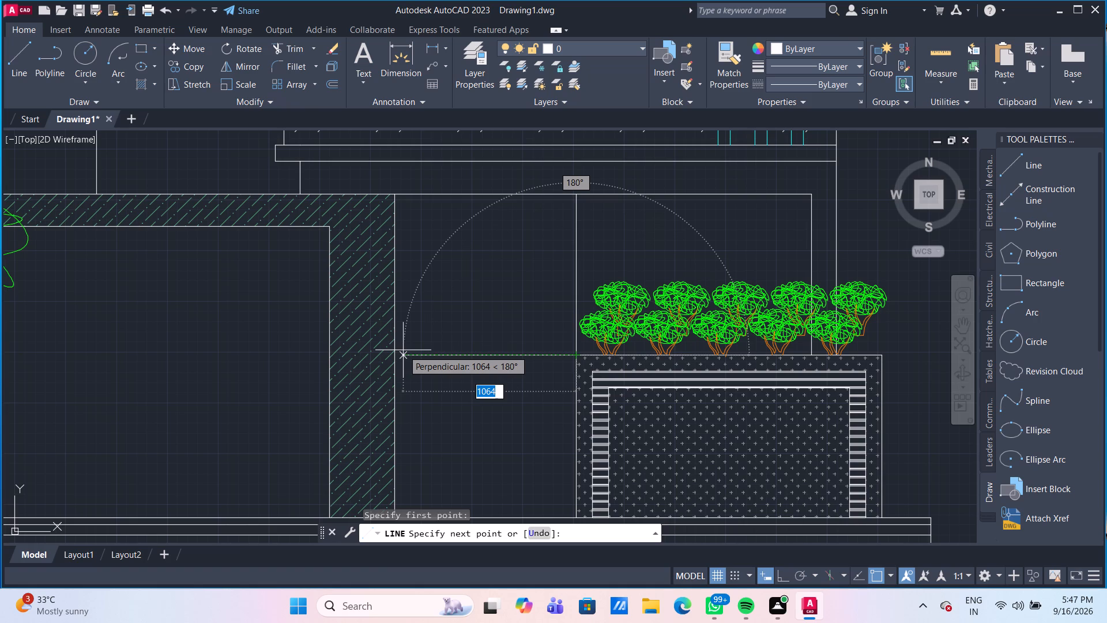
pyautogui.press('F8')
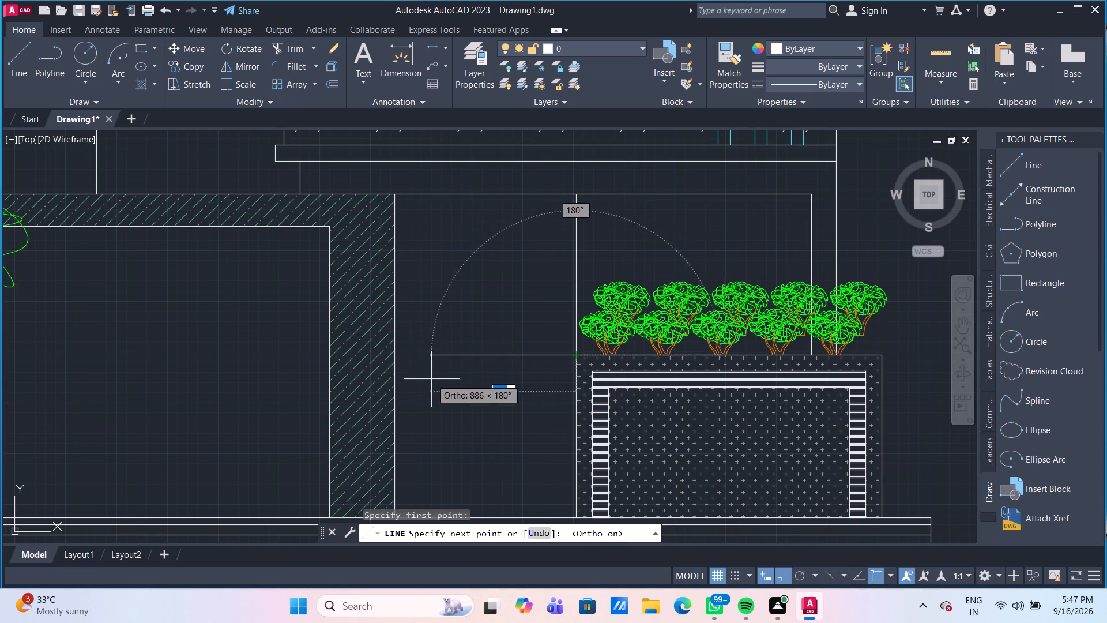
pyautogui.click(397, 354)
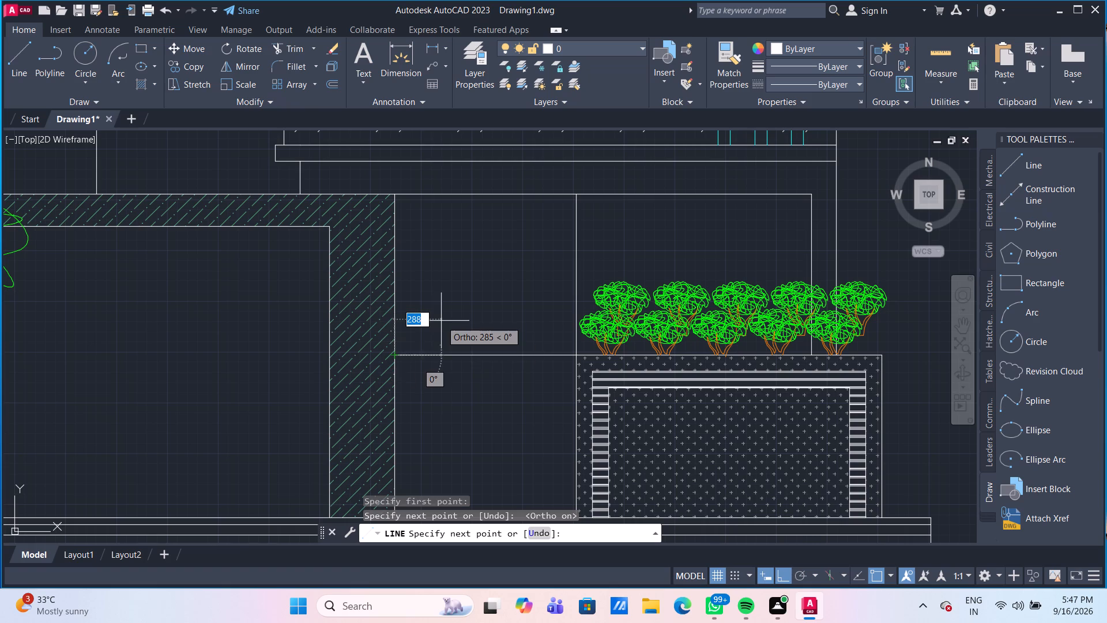
pyautogui.press('Delete')
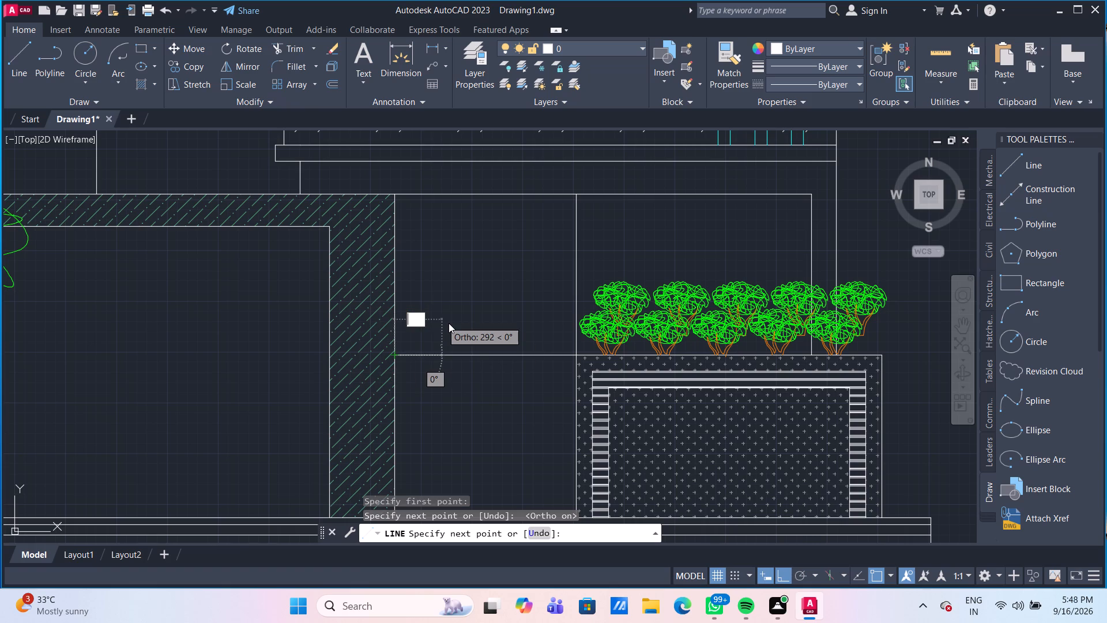
pyautogui.press('Escape')
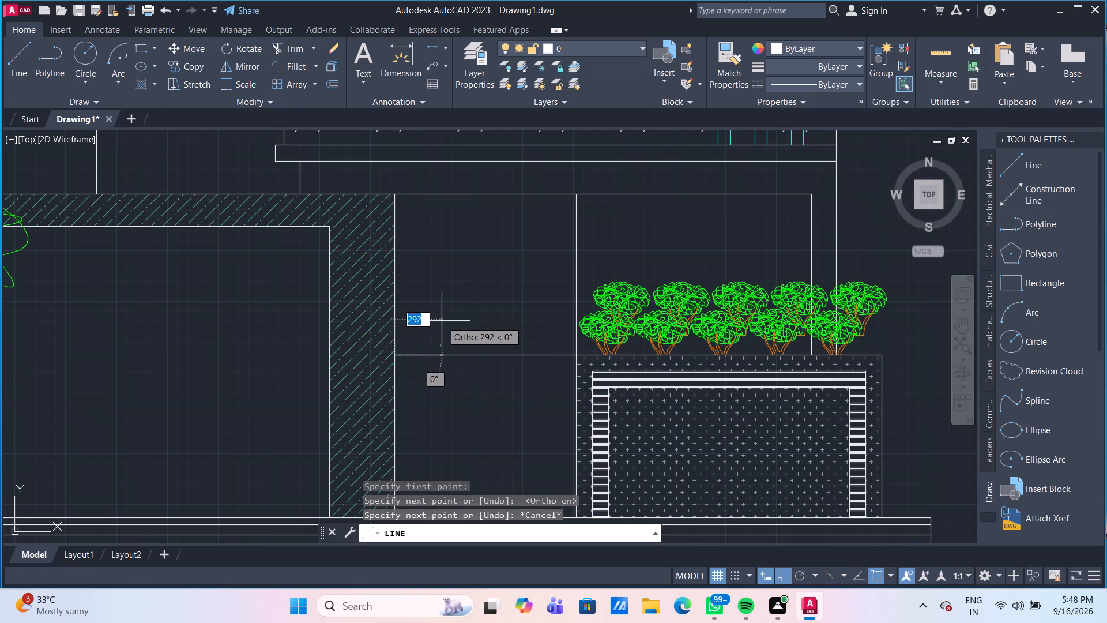
pyautogui.press('Return')
# Draw a horizontal line across the green-hatched frame's opening between its posts, level with the shrub box's top edge.
pyautogui.scroll(-1, 442, 321)
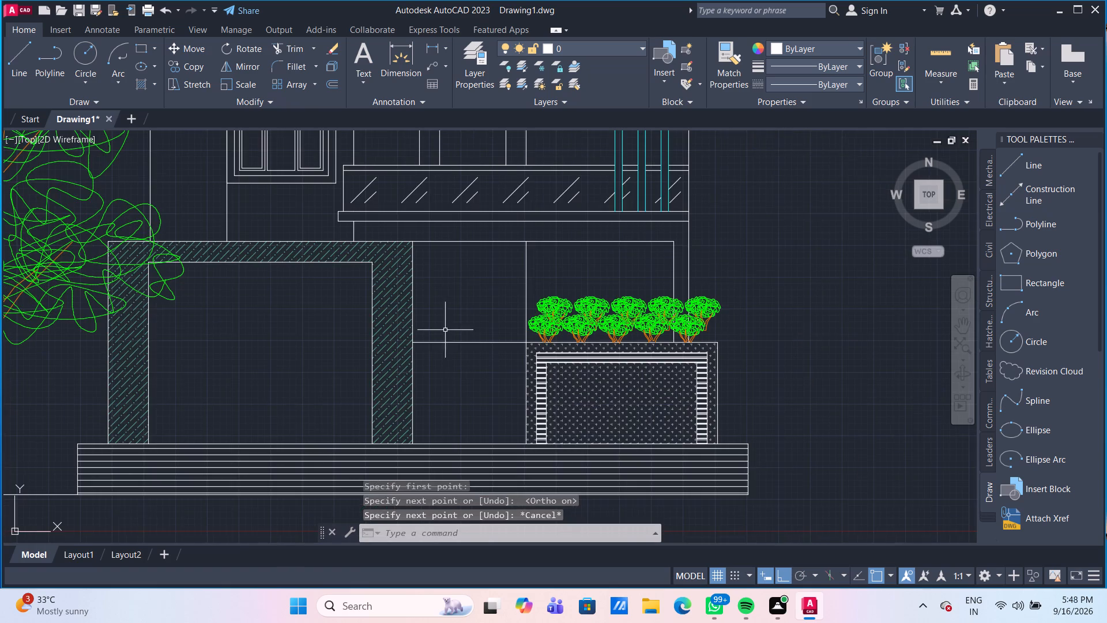
pyautogui.moveTo(454, 351); pyautogui.dragTo(532, 354, button='middle')
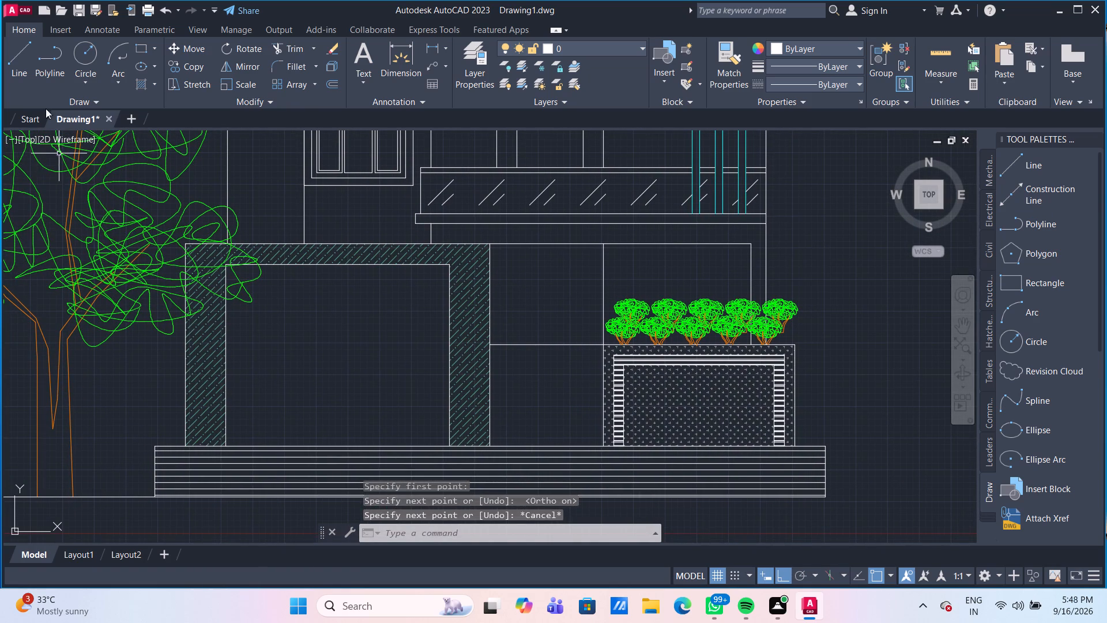
pyautogui.click(28, 49)
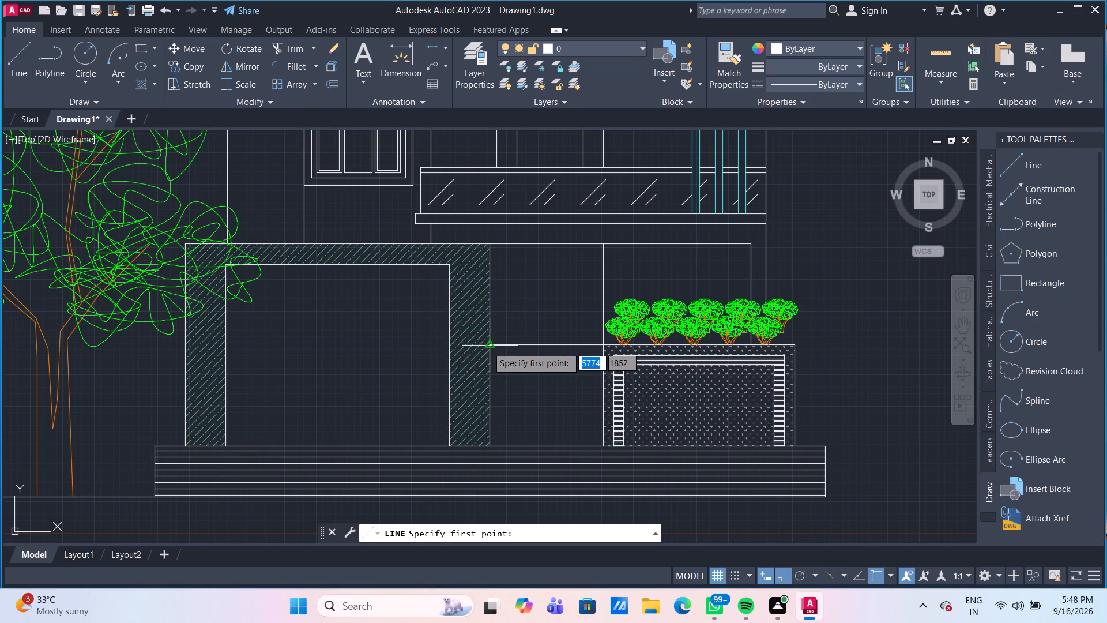
pyautogui.scroll(2, 485, 345)
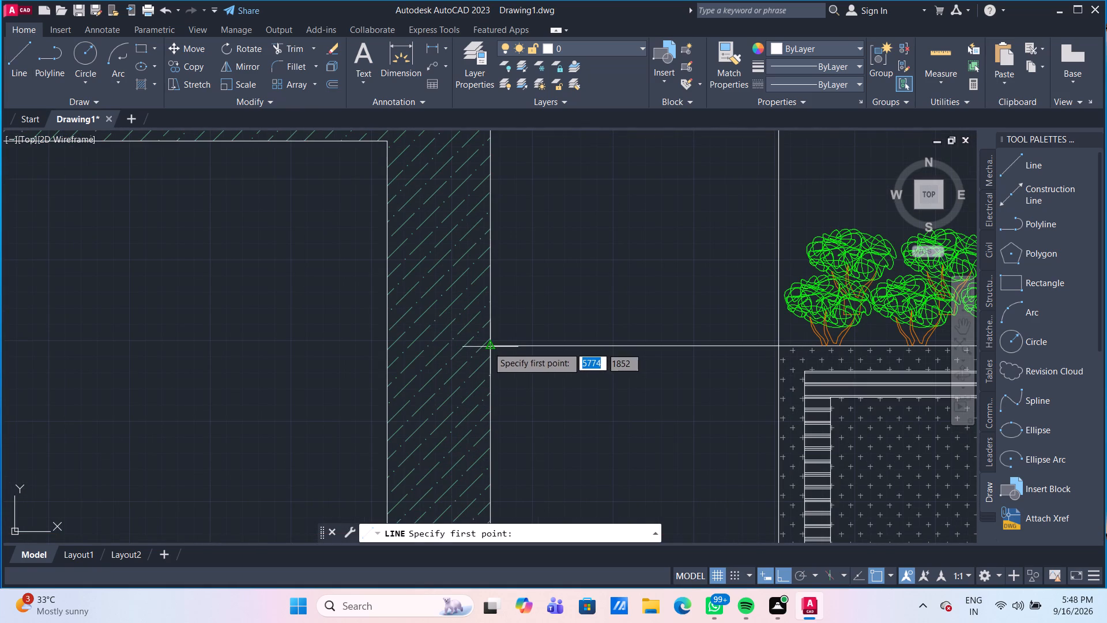
pyautogui.click(389, 344)
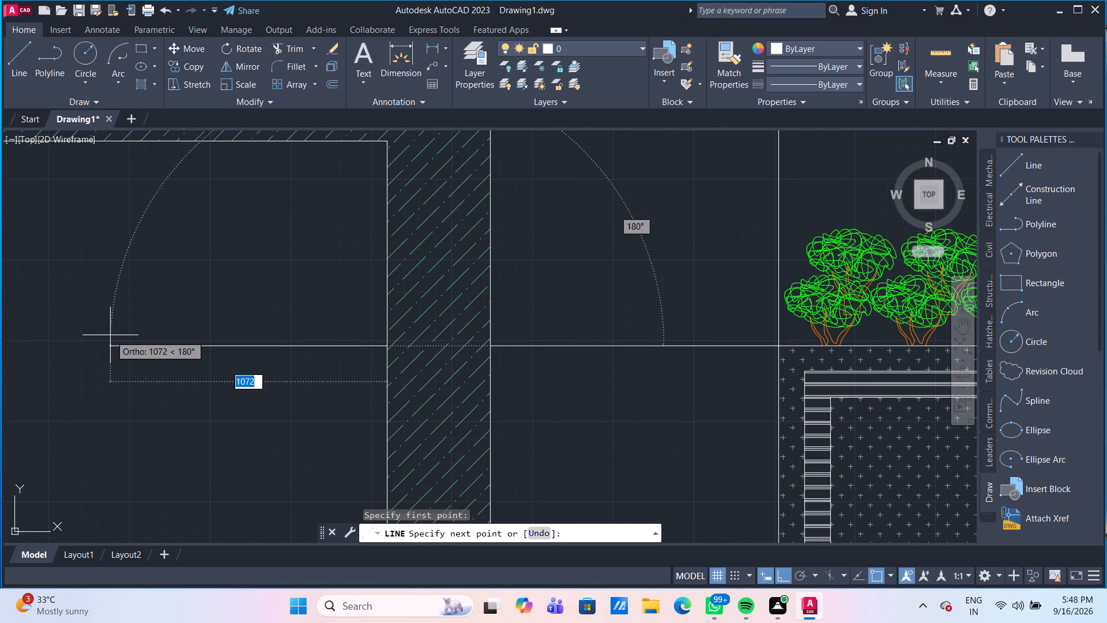
pyautogui.scroll(-2, 110, 335)
pyautogui.moveTo(110, 335); pyautogui.dragTo(411, 356, button='middle')
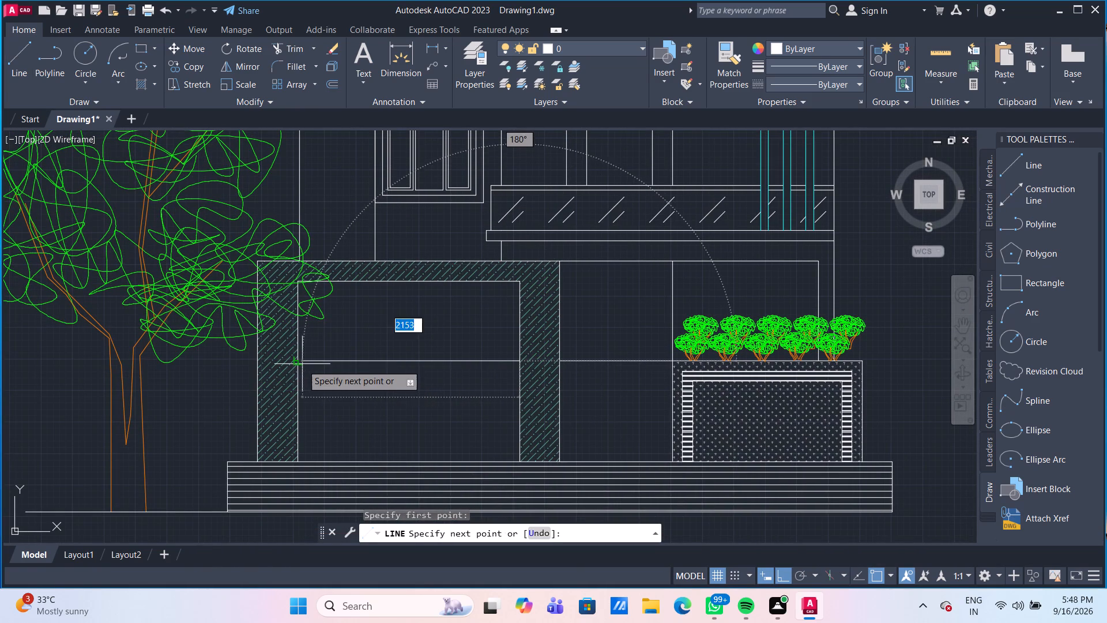
pyautogui.click(295, 362)
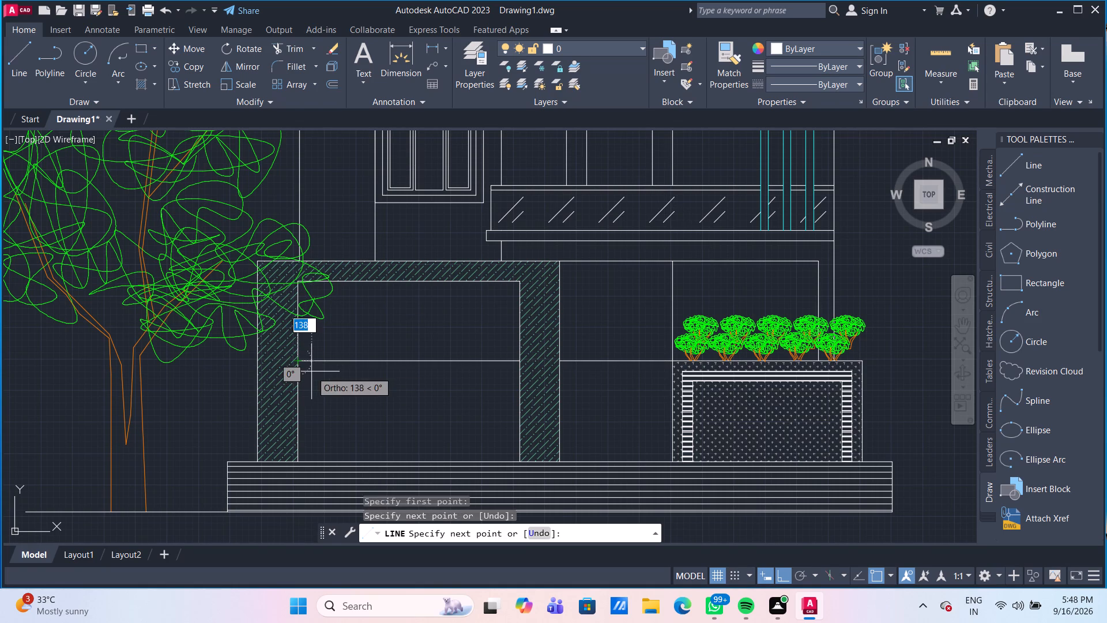
pyautogui.press('Escape')
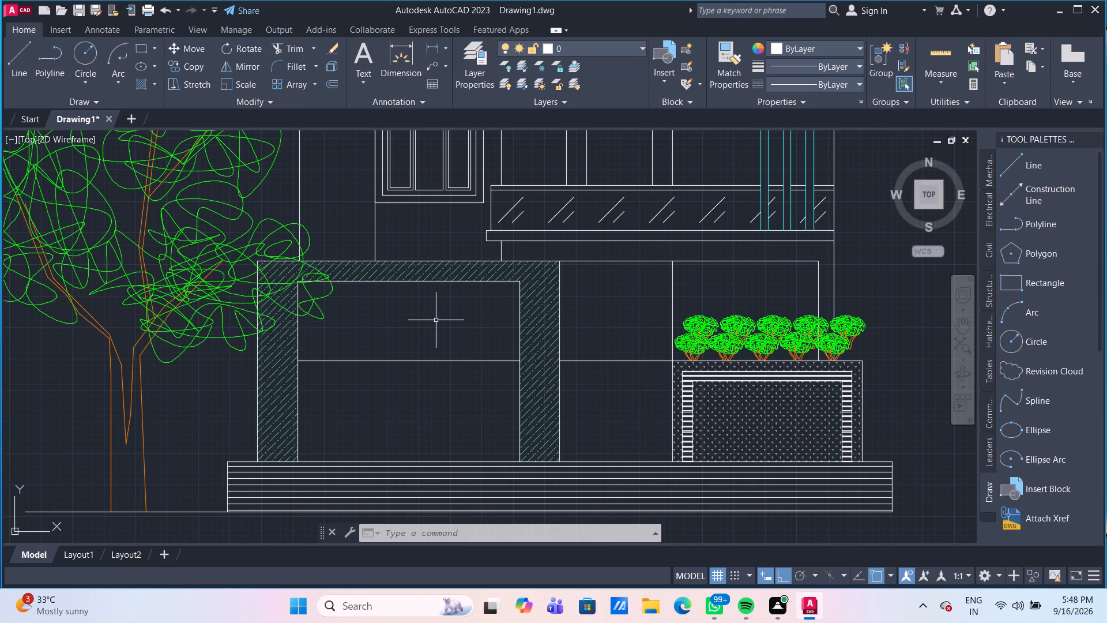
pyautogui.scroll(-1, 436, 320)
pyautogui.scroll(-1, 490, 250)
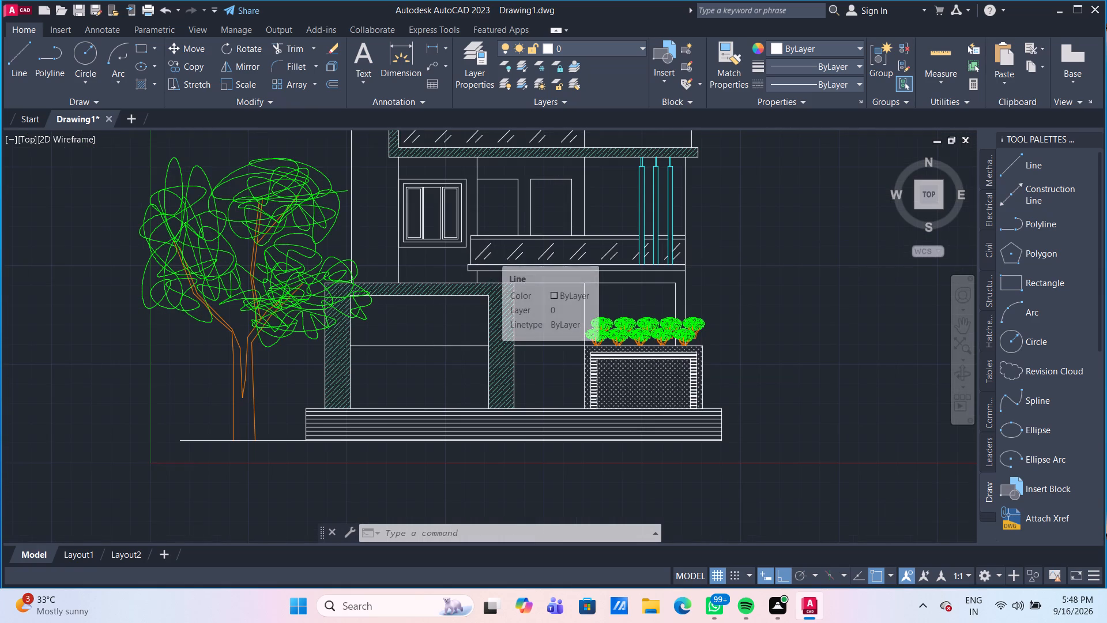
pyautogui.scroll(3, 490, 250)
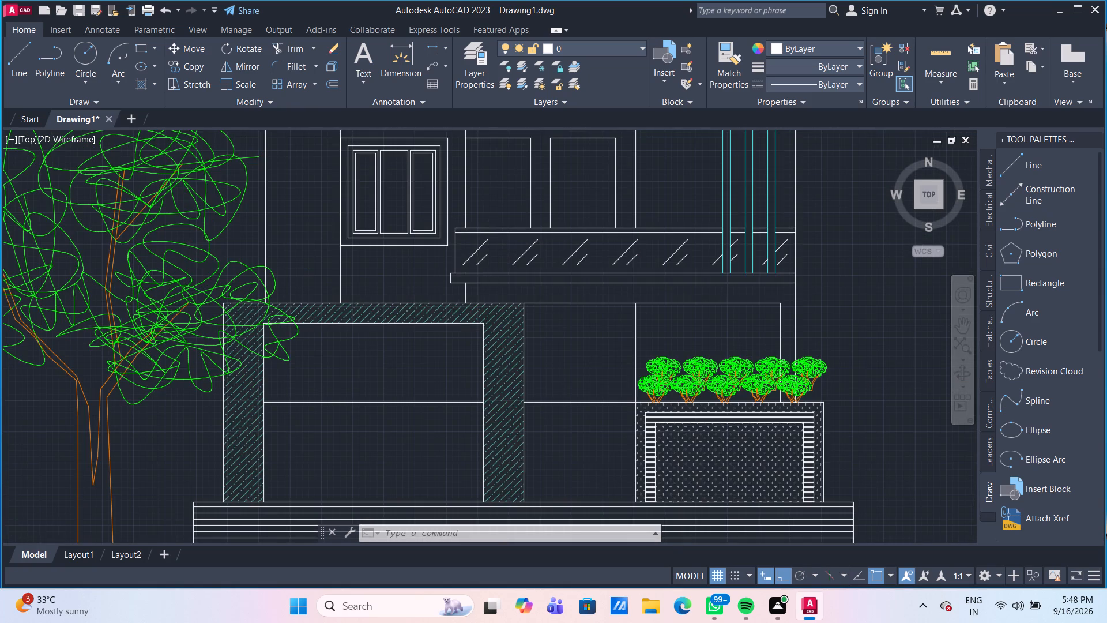
# Hatch the blank wall panel beside the balcony inside the green-hatched middle-floor frame with the AR-HBONE pattern at scale 25.
pyautogui.moveTo(490, 247); pyautogui.dragTo(512, 307, button='middle')
pyautogui.scroll(-3, 453, 311)
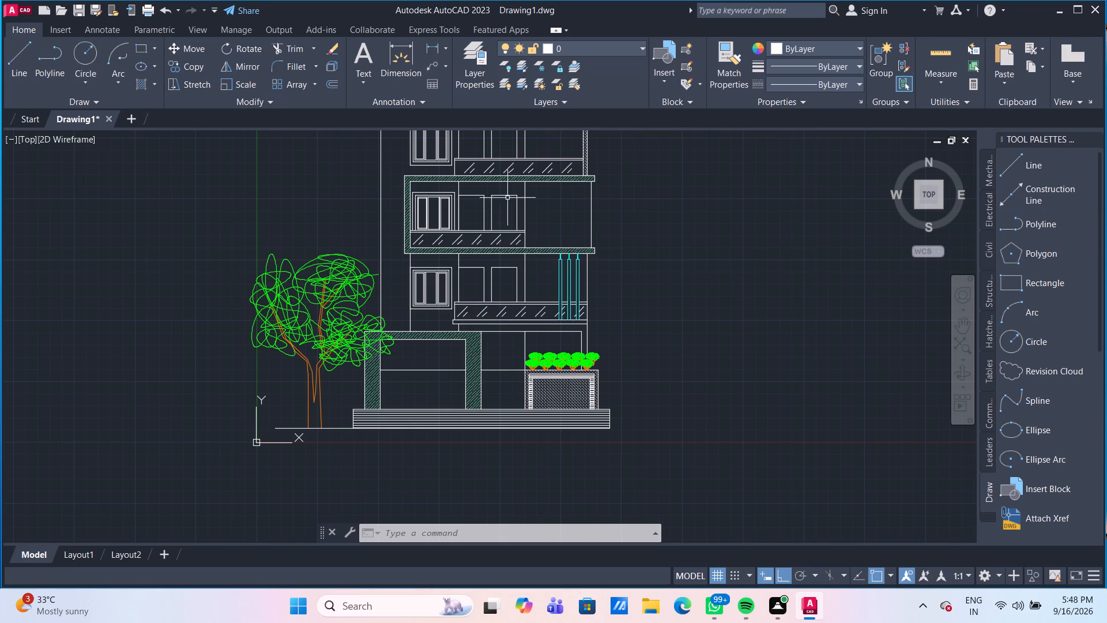
pyautogui.click(143, 88)
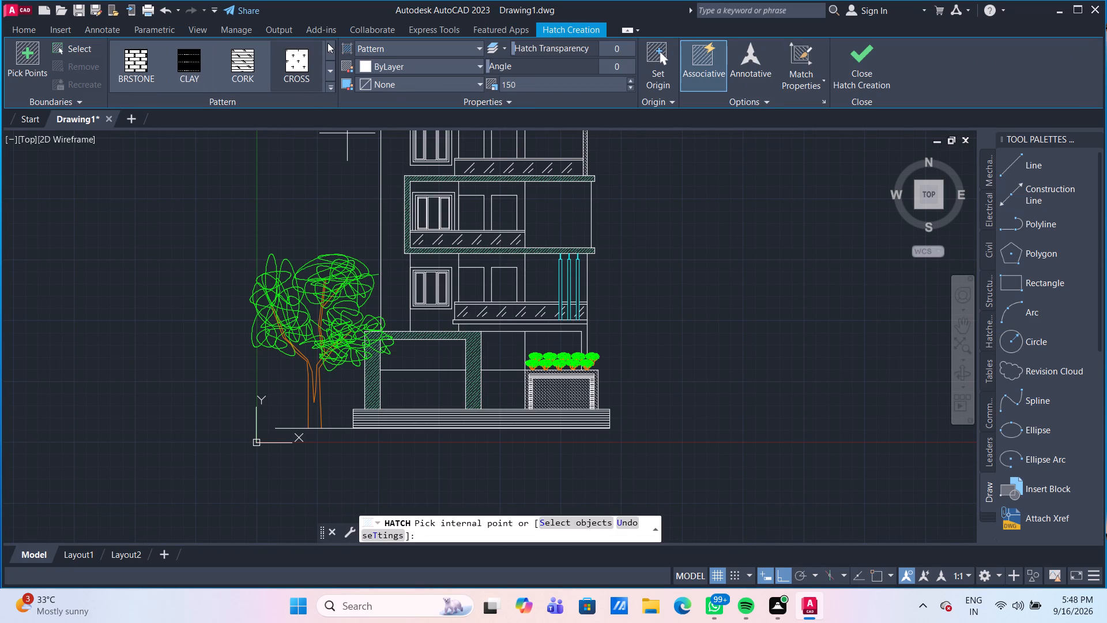
pyautogui.tripleClick(329, 44)
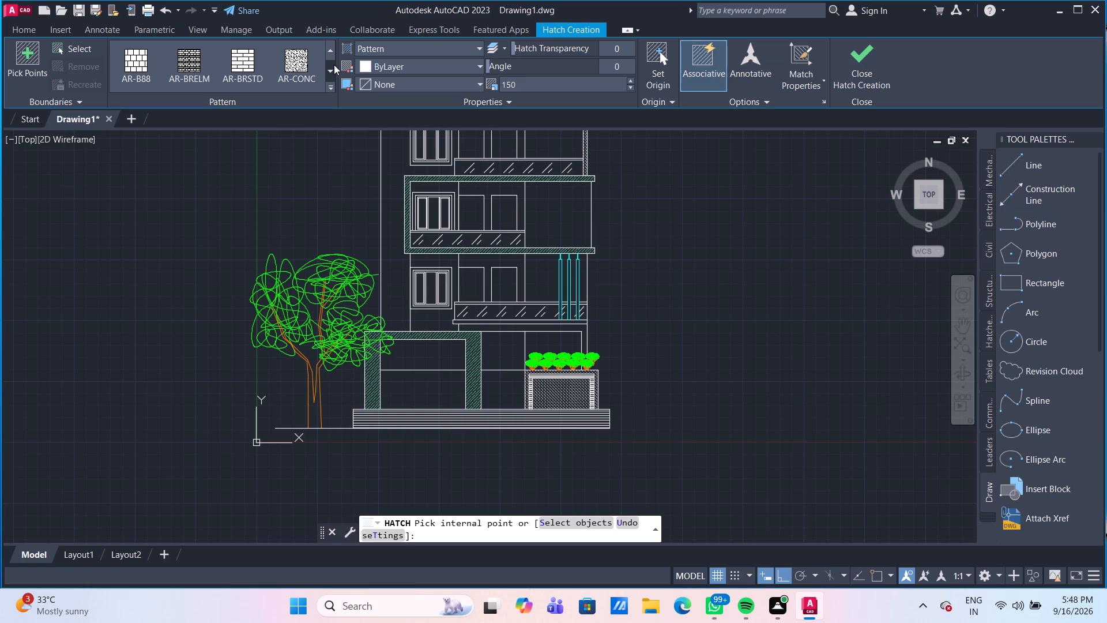
pyautogui.click(334, 69)
pyautogui.click(133, 61)
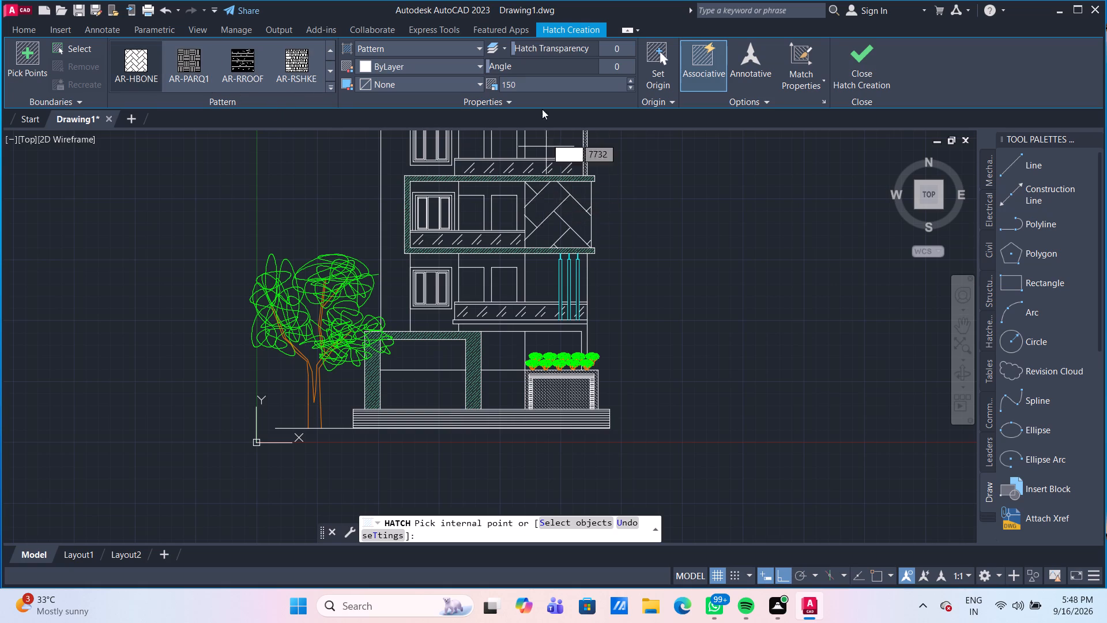
pyautogui.click(533, 83)
pyautogui.write('50')
pyautogui.press('Return')
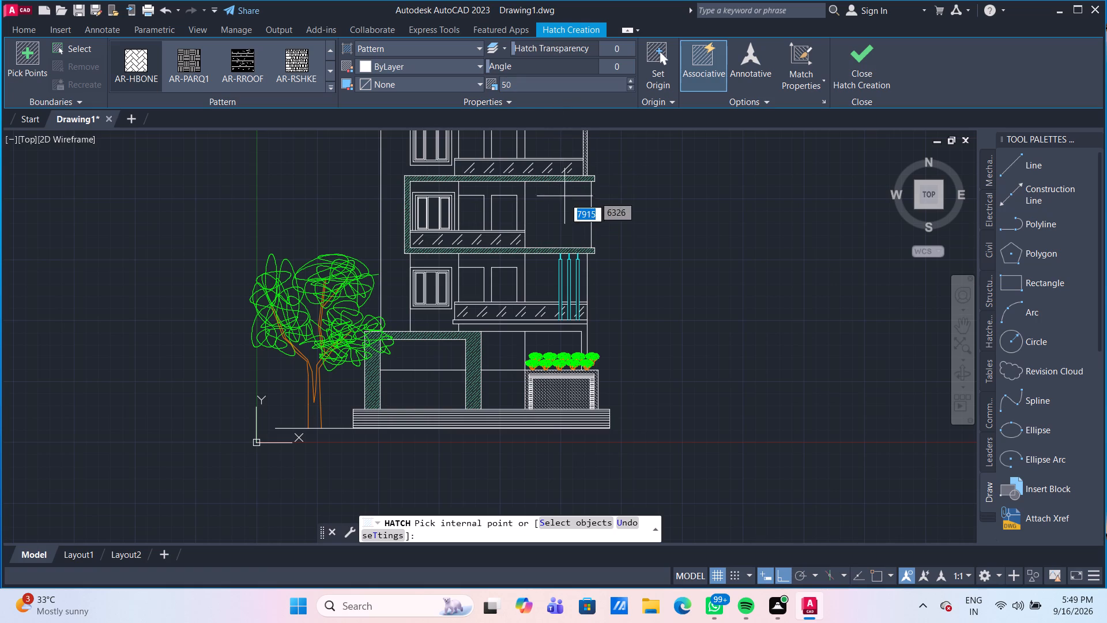
pyautogui.click(540, 87)
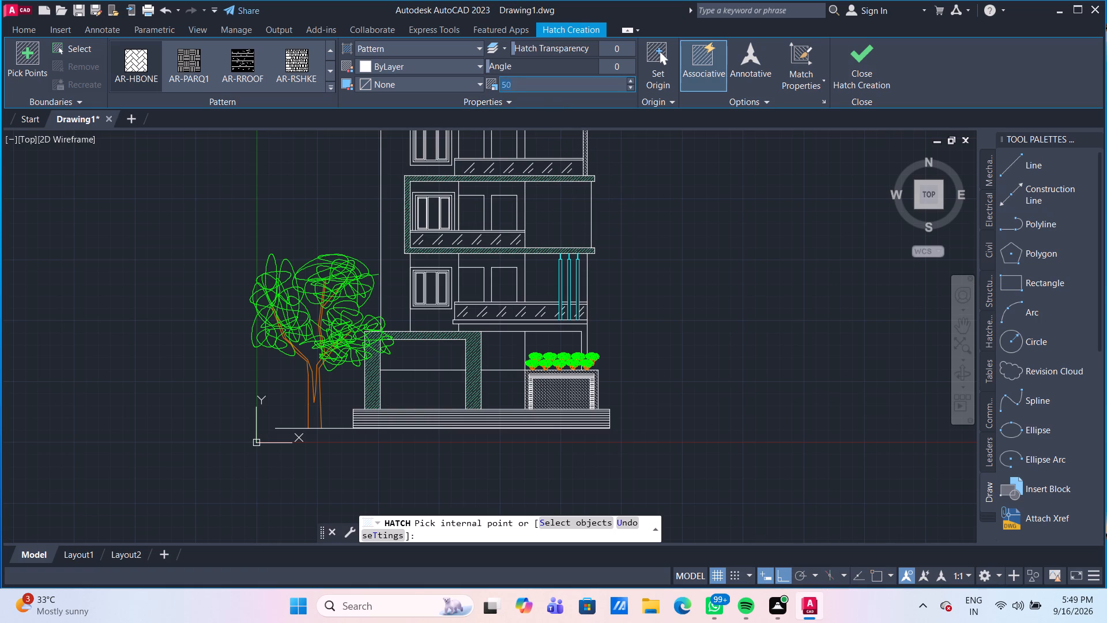
pyautogui.write('25')
pyautogui.press('Return')
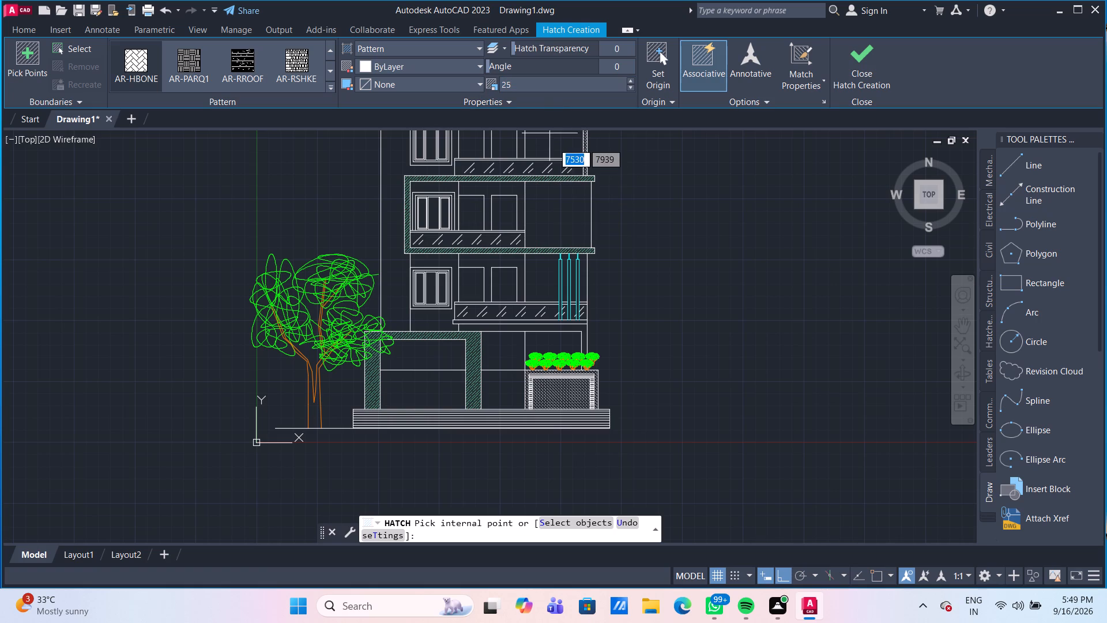
pyautogui.click(553, 219)
pyautogui.press('Escape')
pyautogui.scroll(-1, 667, 231)
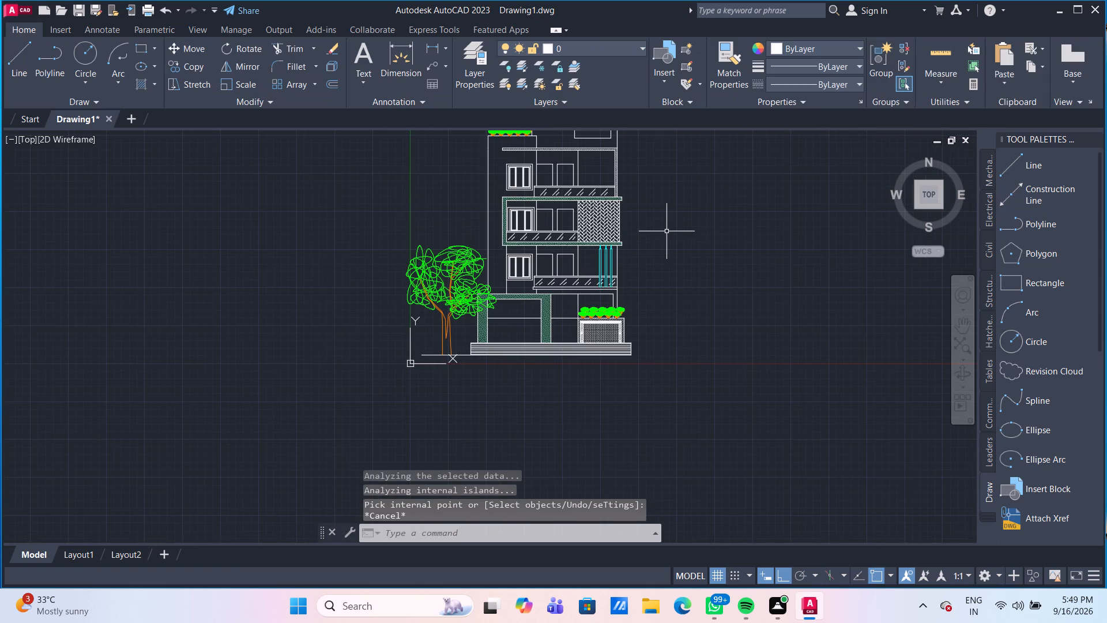
# Set the scale of the AR-HBONE hatch on the middle-floor wall panel to 30.
pyautogui.moveTo(669, 250); pyautogui.dragTo(679, 318, button='middle')
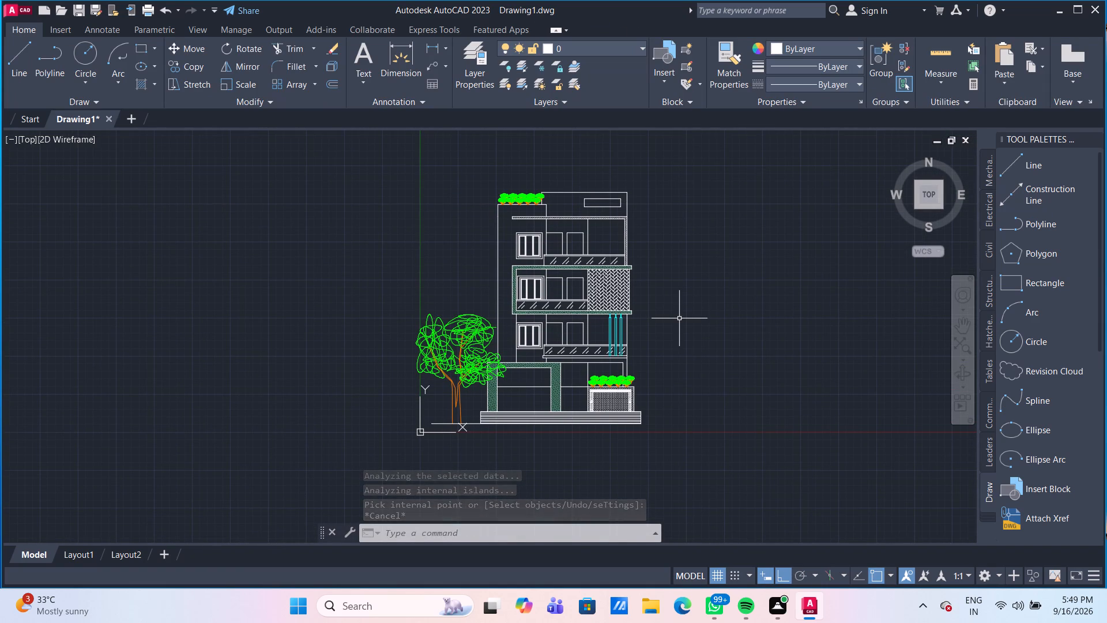
pyautogui.scroll(1, 646, 304)
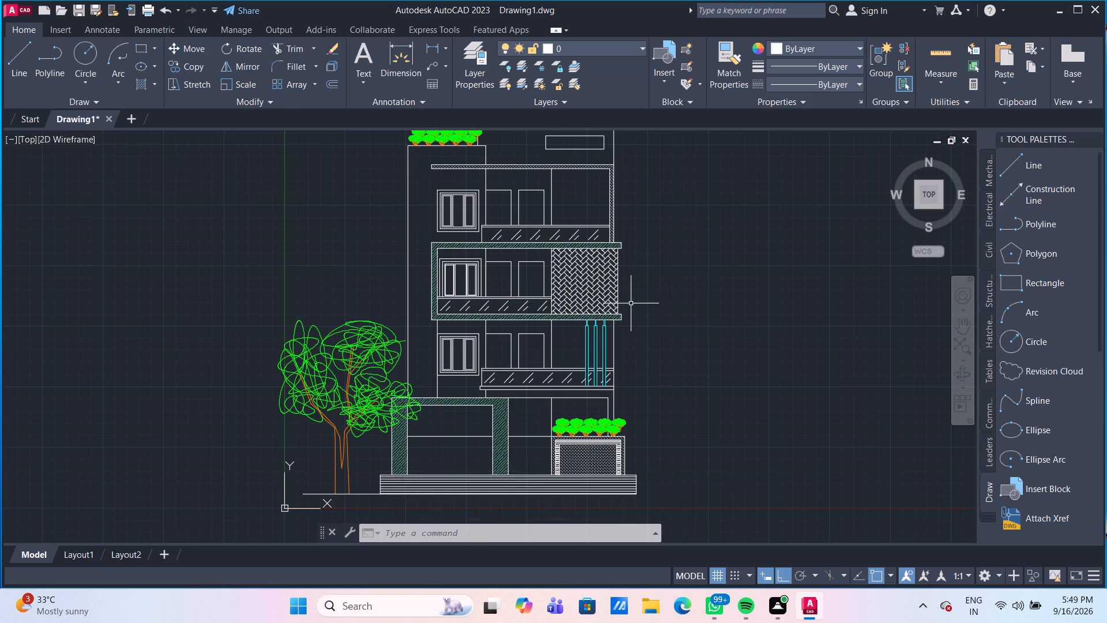
pyautogui.click(578, 286)
pyautogui.click(732, 243)
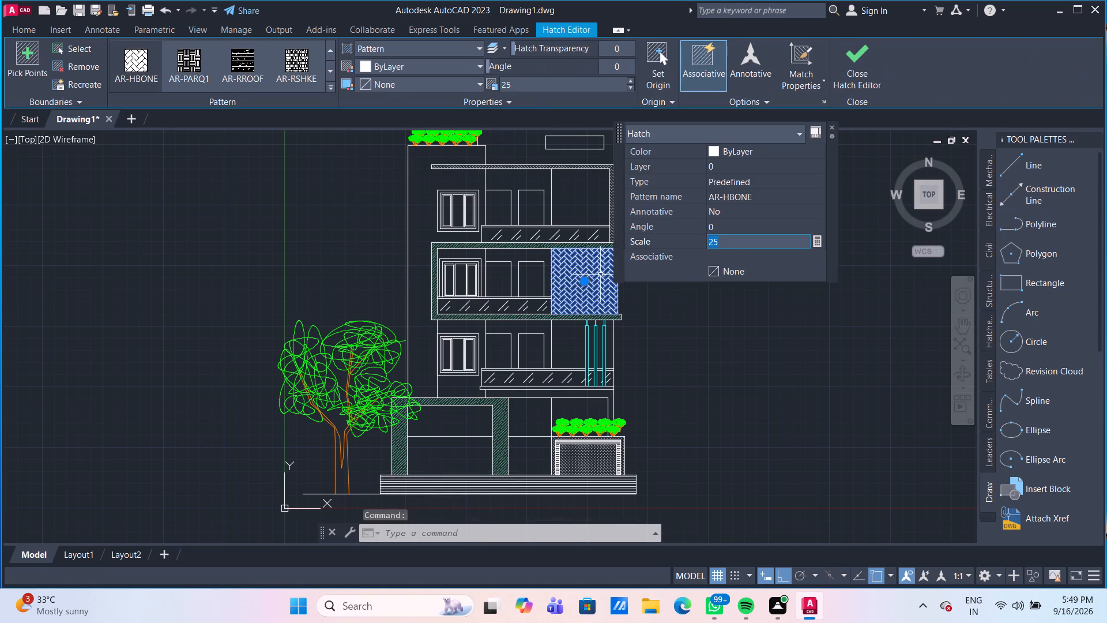
pyautogui.write('30')
pyautogui.press('Return')
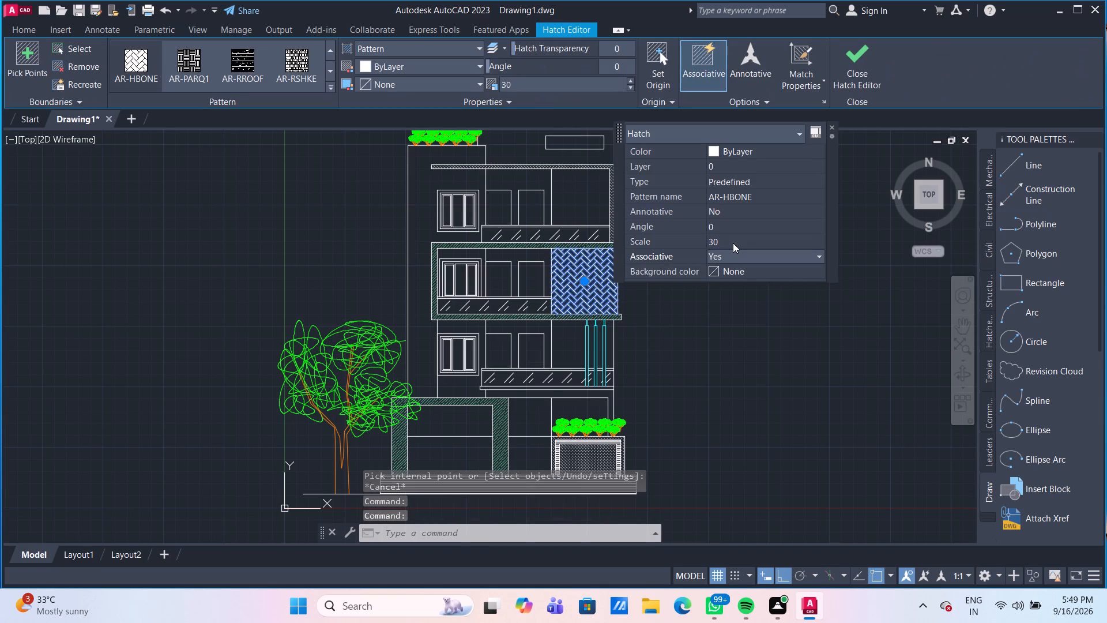
pyautogui.press('Escape')
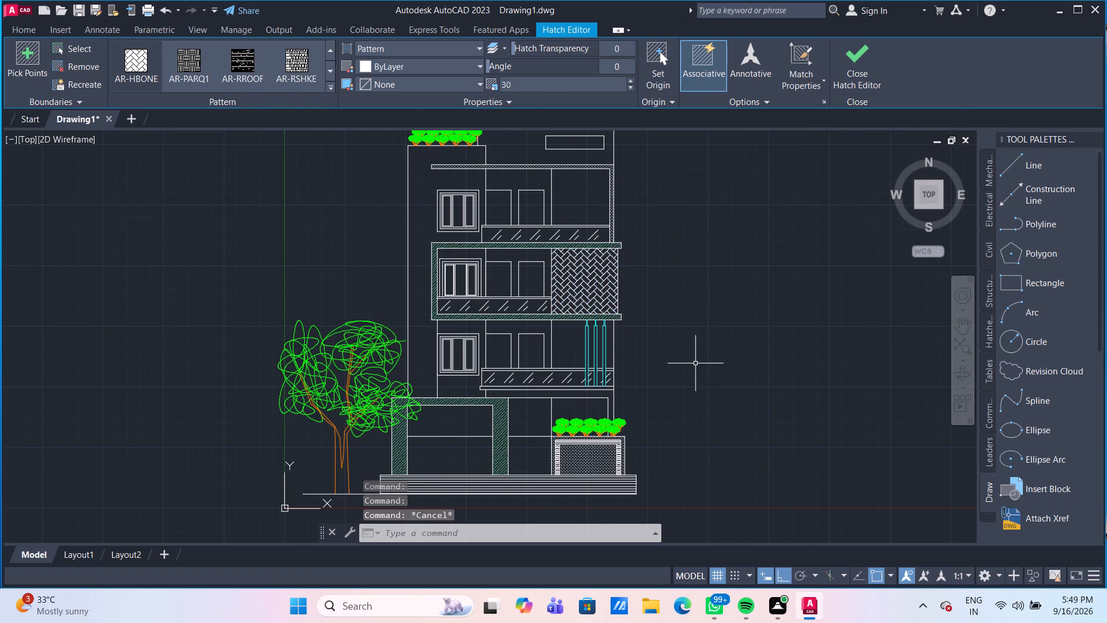
# Start a new hatch, look through the available patterns and choose ANSI31.
pyautogui.scroll(-1, 706, 344)
pyautogui.scroll(1, 668, 334)
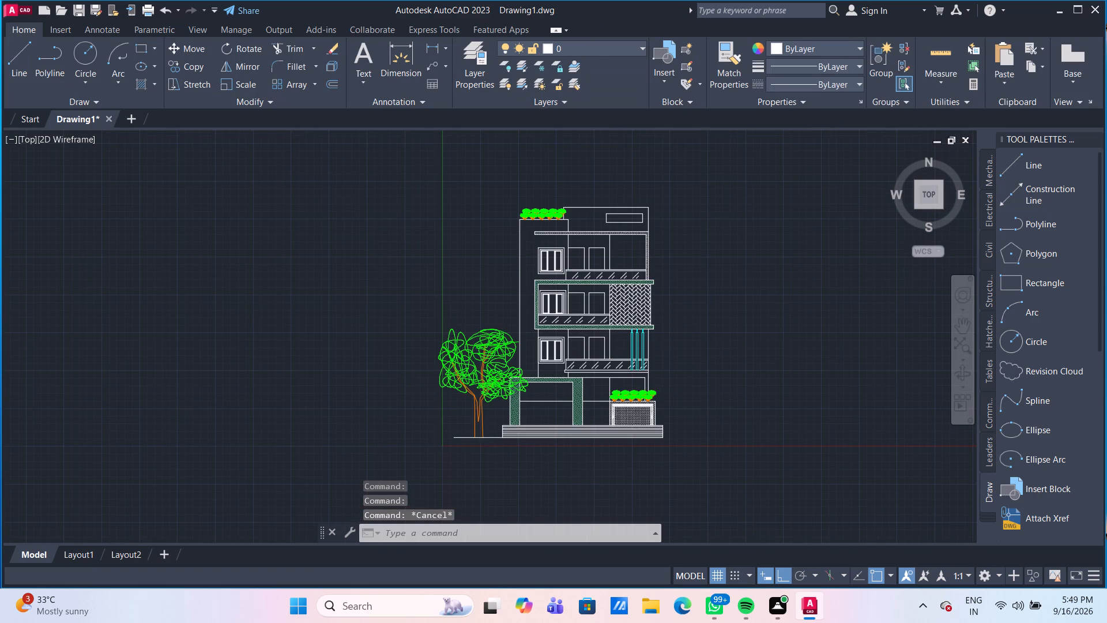
pyautogui.moveTo(698, 344); pyautogui.dragTo(743, 350, button='middle')
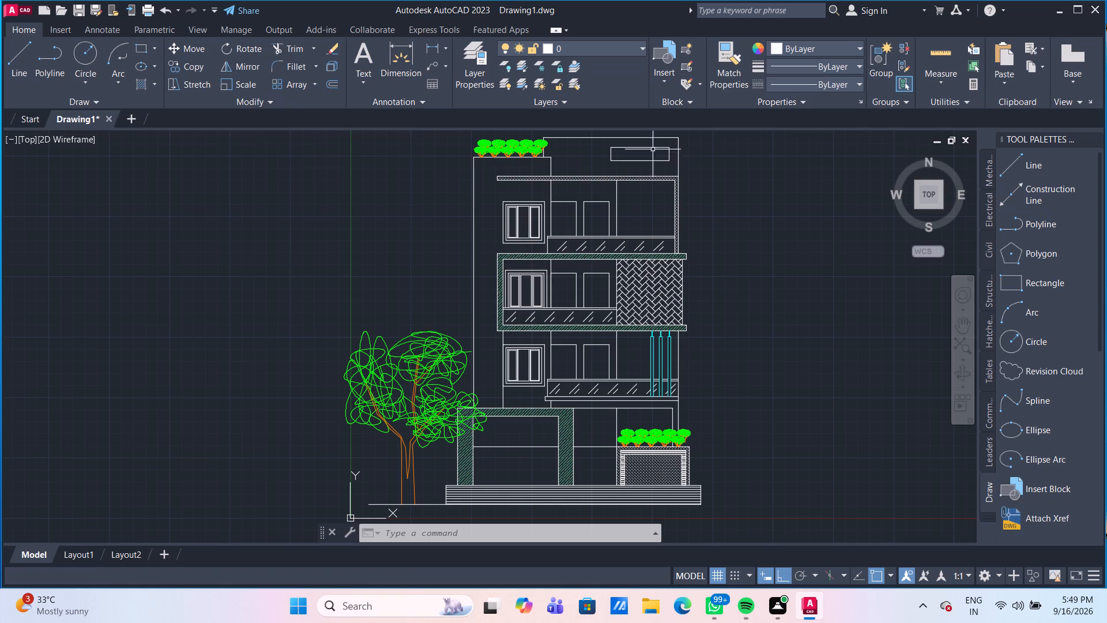
pyautogui.click(137, 85)
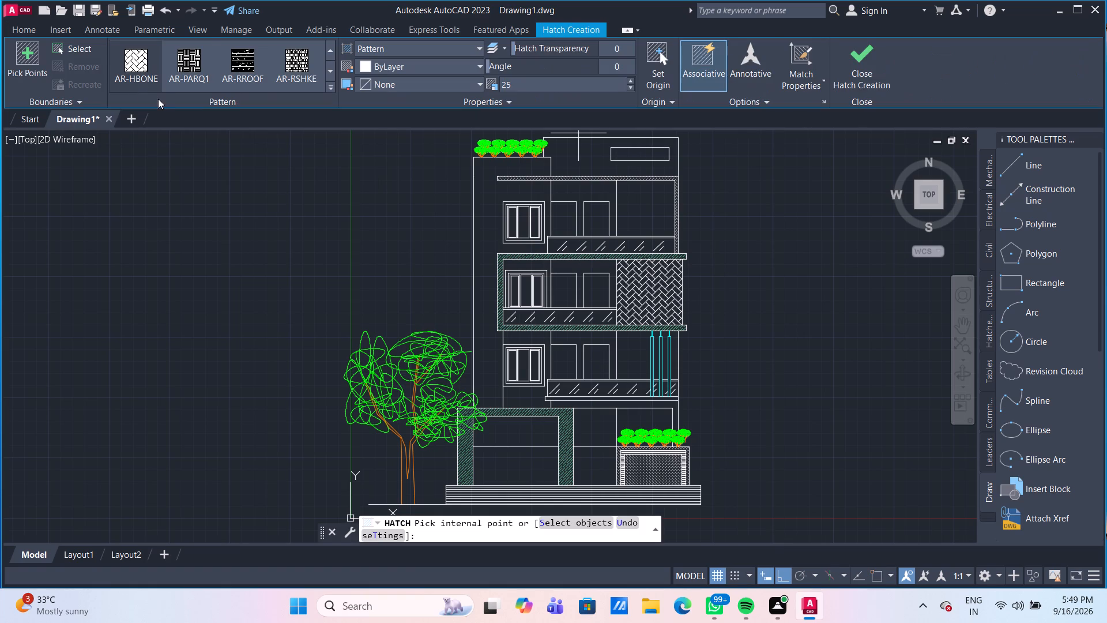
pyautogui.click(333, 50)
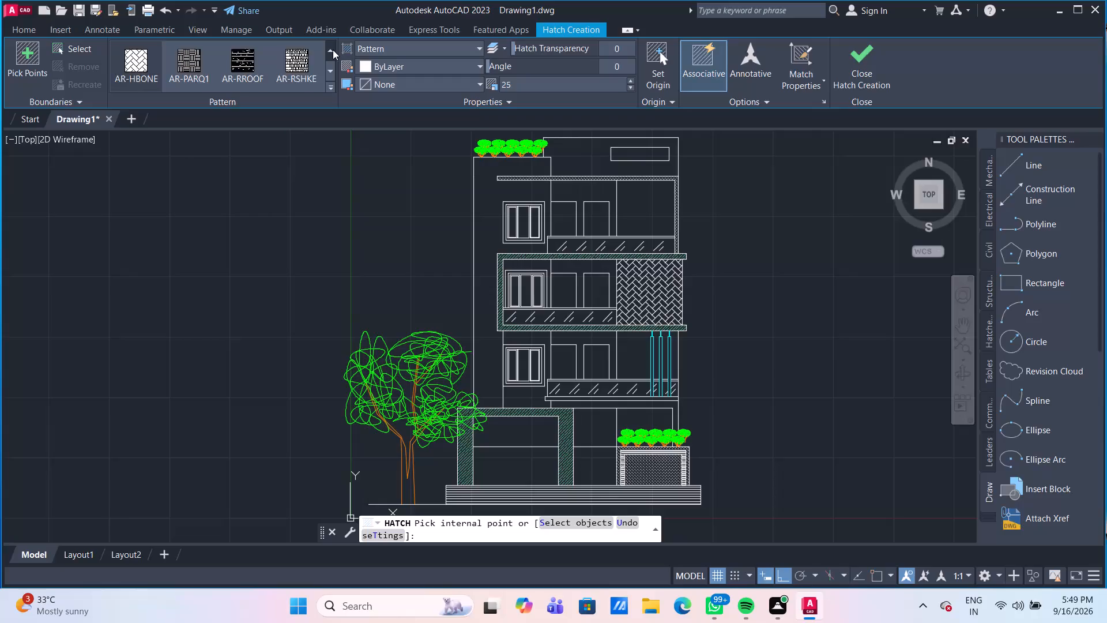
pyautogui.click(333, 50)
pyautogui.click(333, 50)
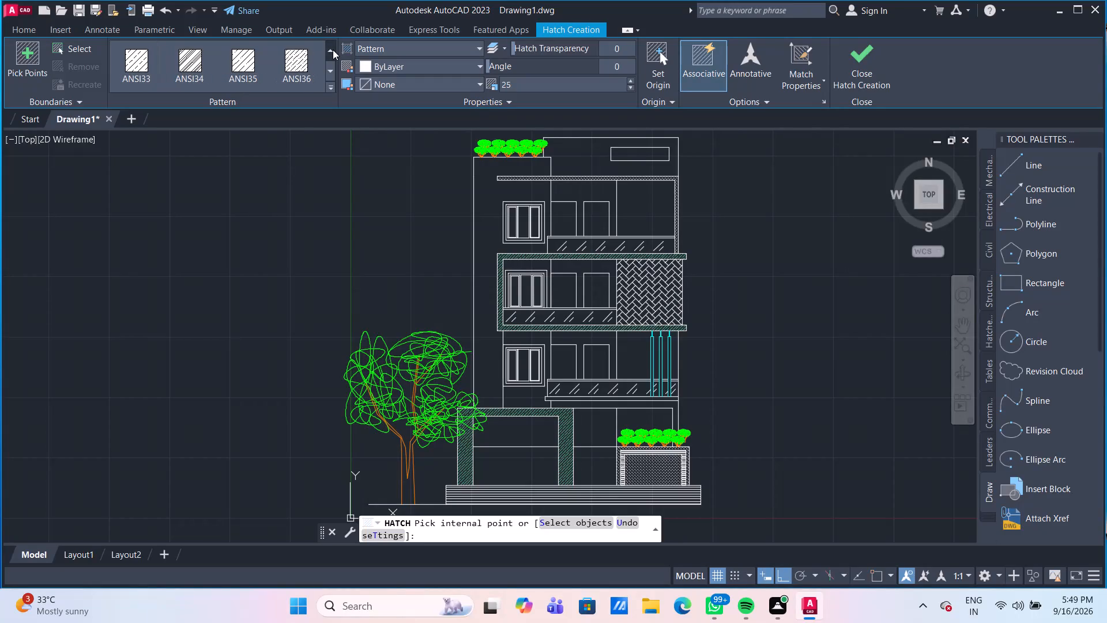
pyautogui.click(333, 50)
pyautogui.click(333, 50)
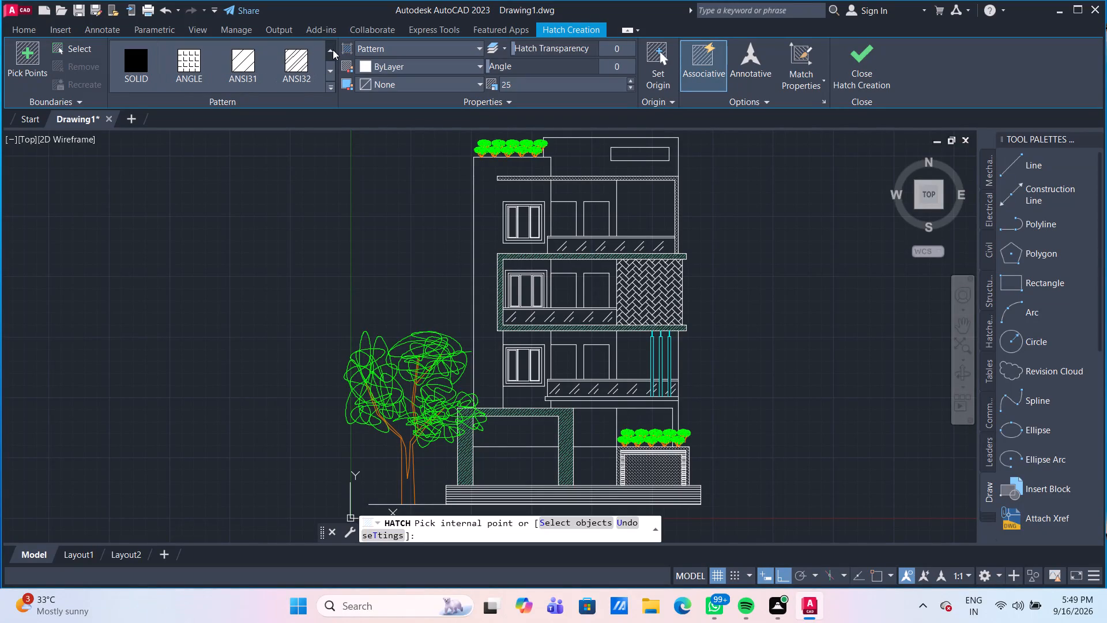
pyautogui.click(334, 69)
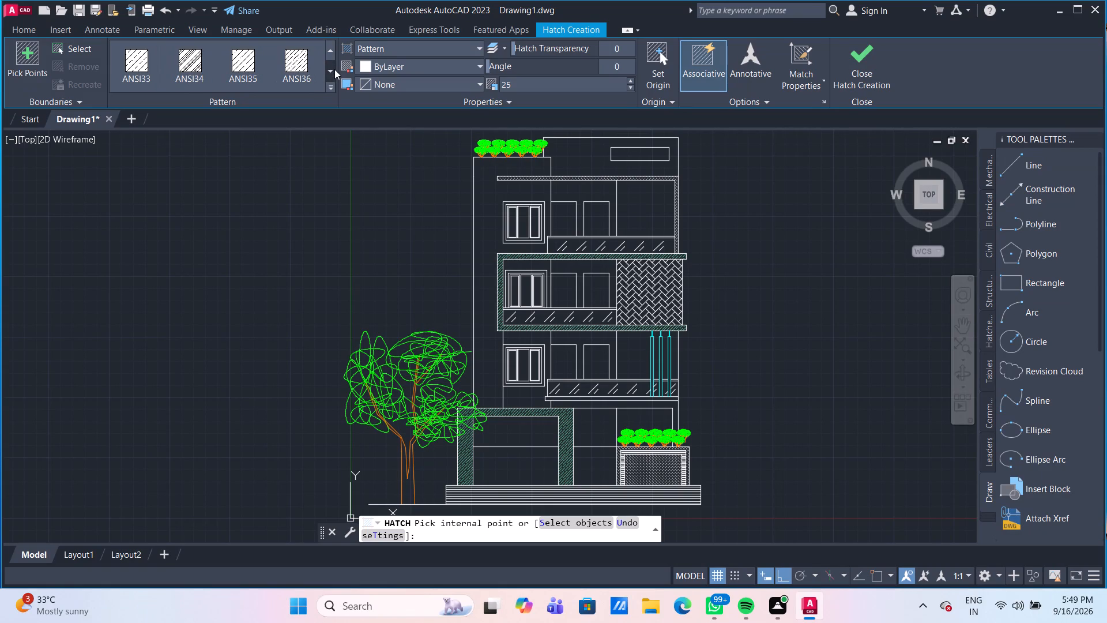
pyautogui.click(334, 69)
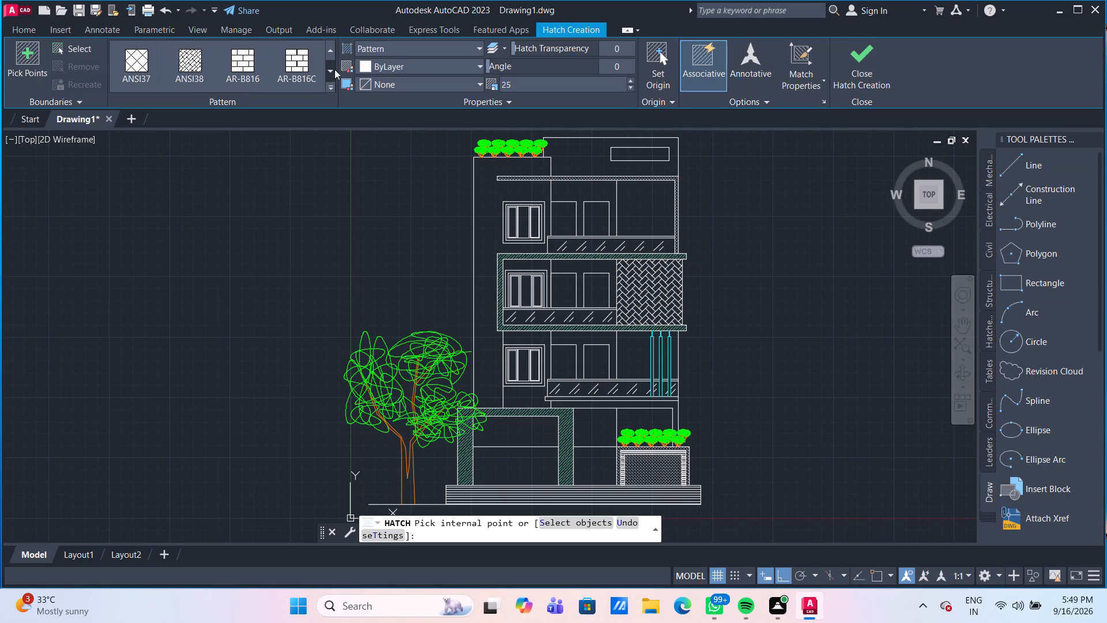
pyautogui.click(334, 69)
pyautogui.click(334, 69)
pyautogui.click(334, 69)
pyautogui.click(334, 69)
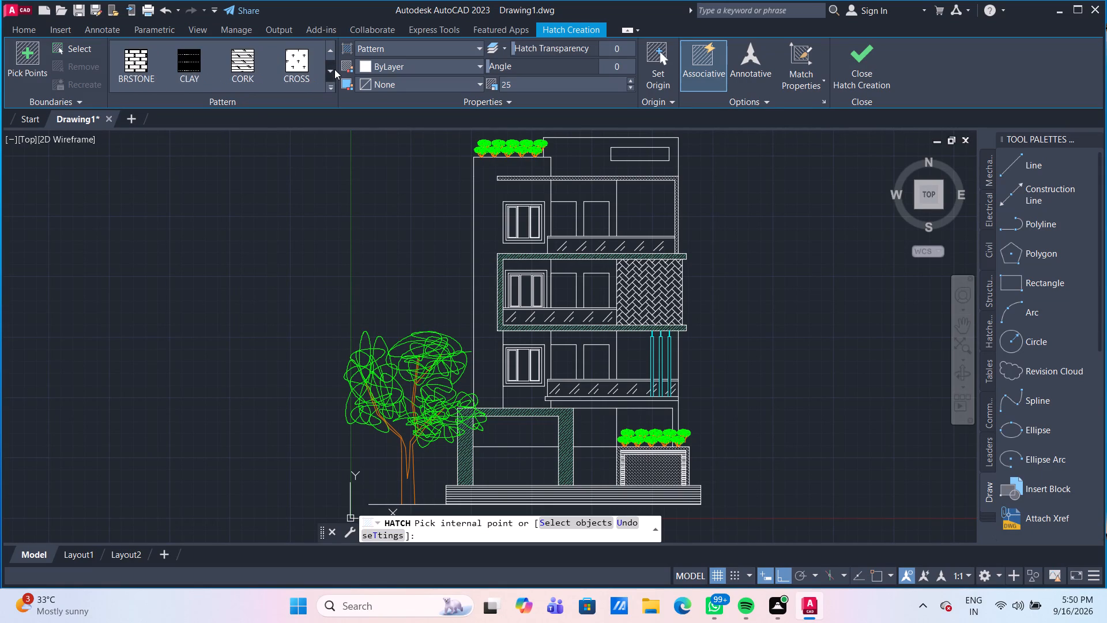
pyautogui.click(334, 69)
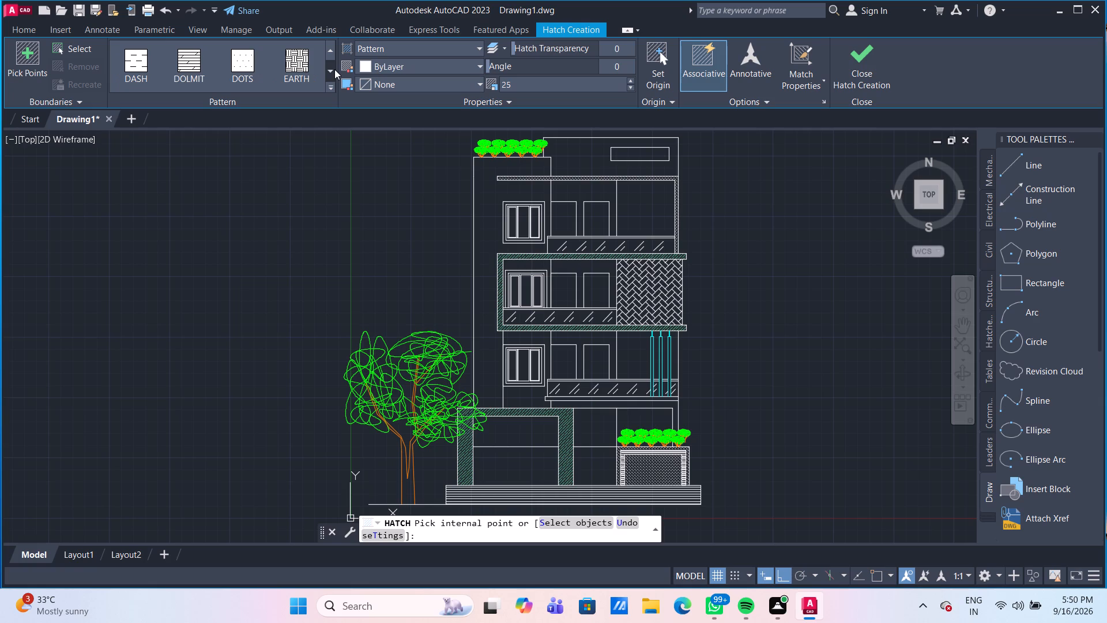
pyautogui.click(334, 69)
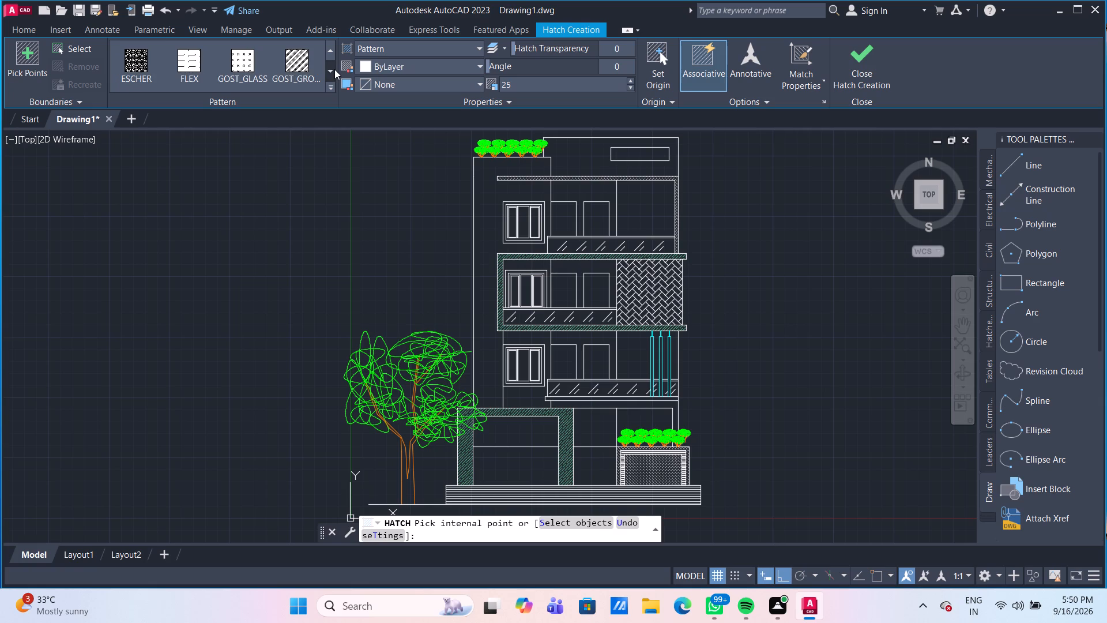
pyautogui.click(334, 69)
pyautogui.tripleClick(334, 69)
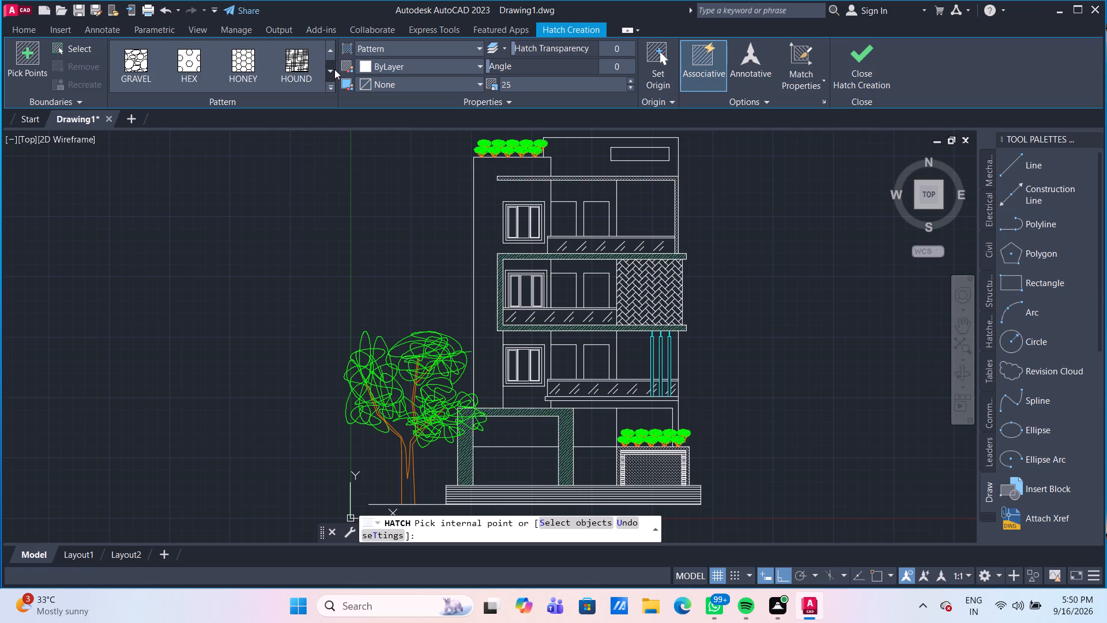
pyautogui.click(334, 69)
pyautogui.doubleClick(334, 69)
pyautogui.click(334, 69)
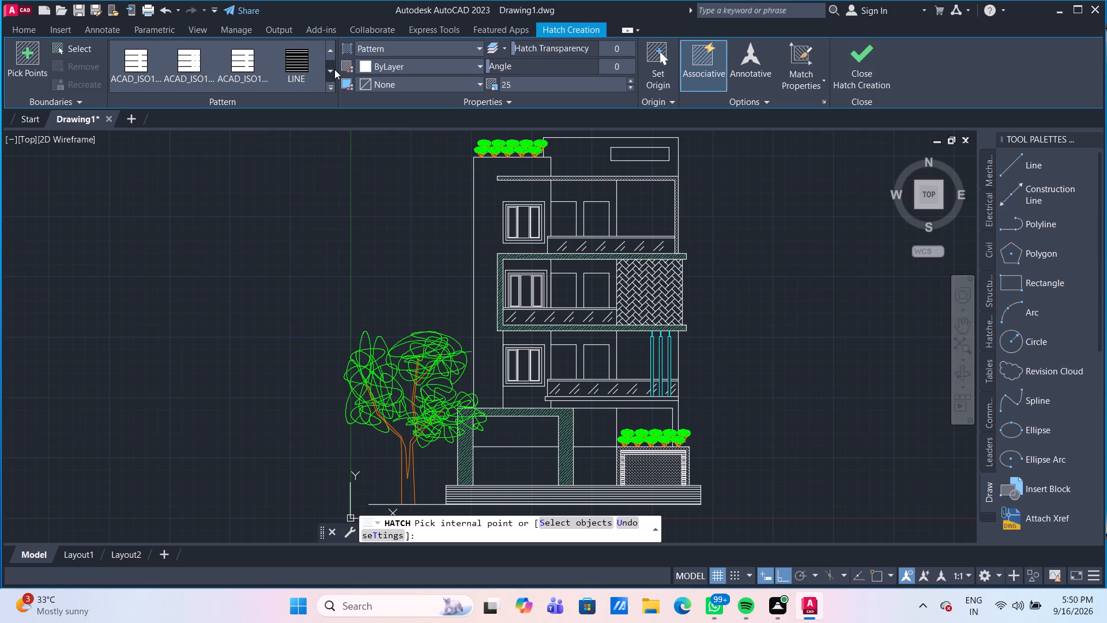
pyautogui.click(334, 69)
pyautogui.click(334, 69)
pyautogui.click(334, 69)
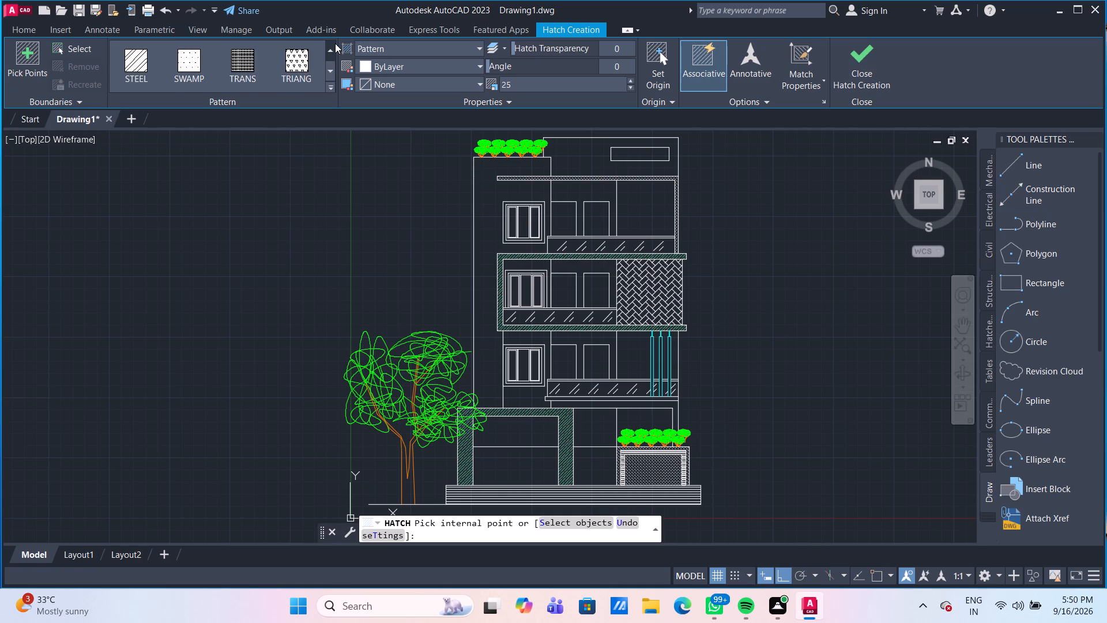
pyautogui.click(335, 43)
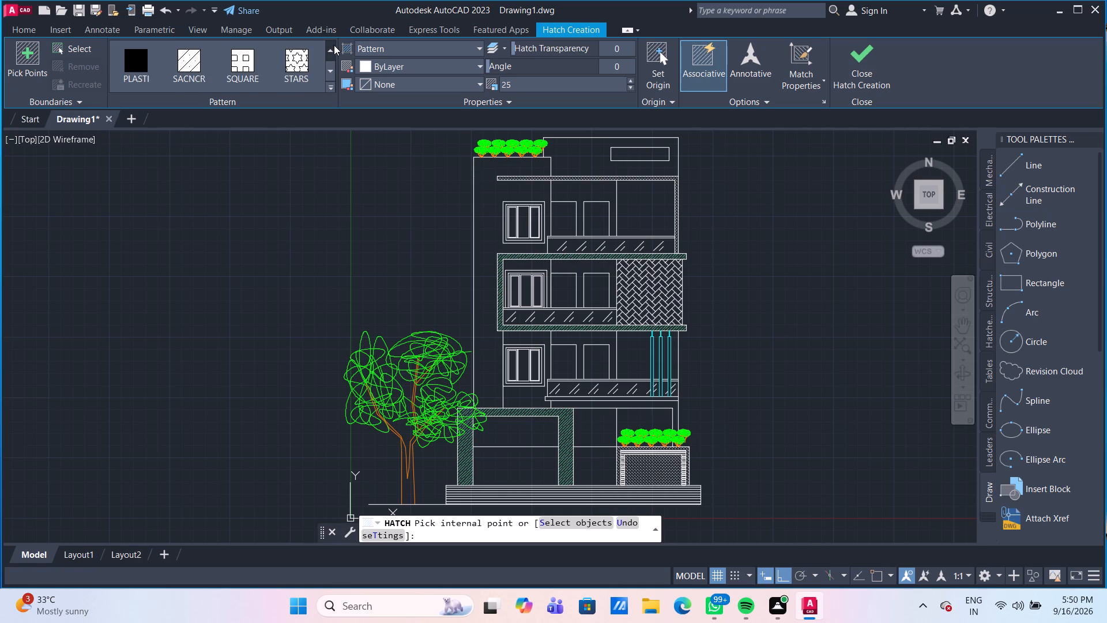
pyautogui.tripleClick(333, 47)
pyautogui.doubleClick(333, 47)
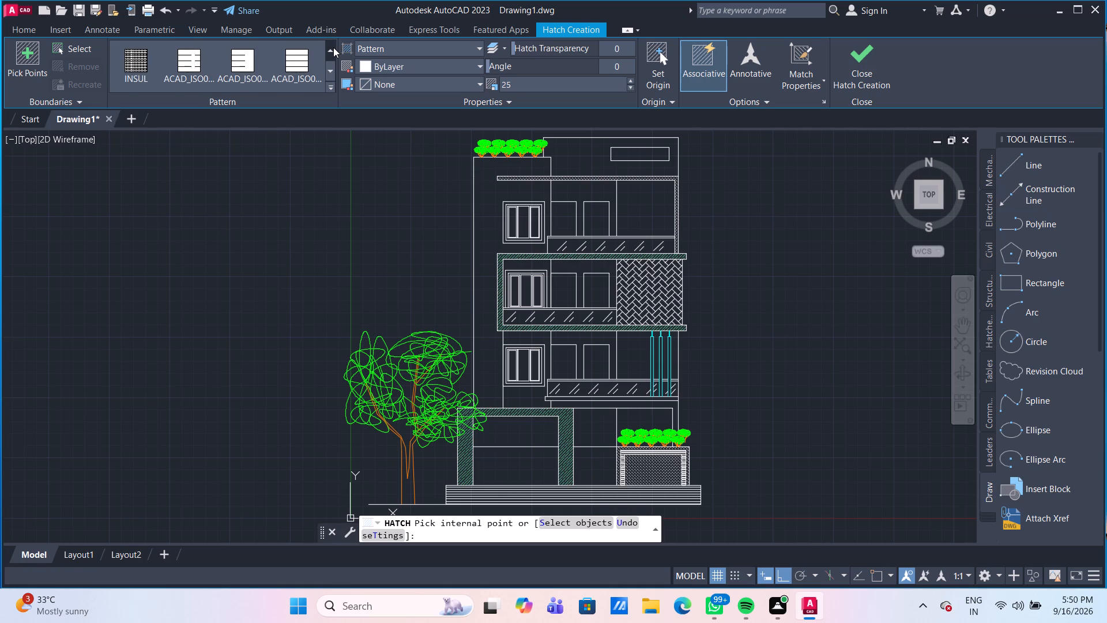
pyautogui.tripleClick(333, 47)
pyautogui.click(333, 47)
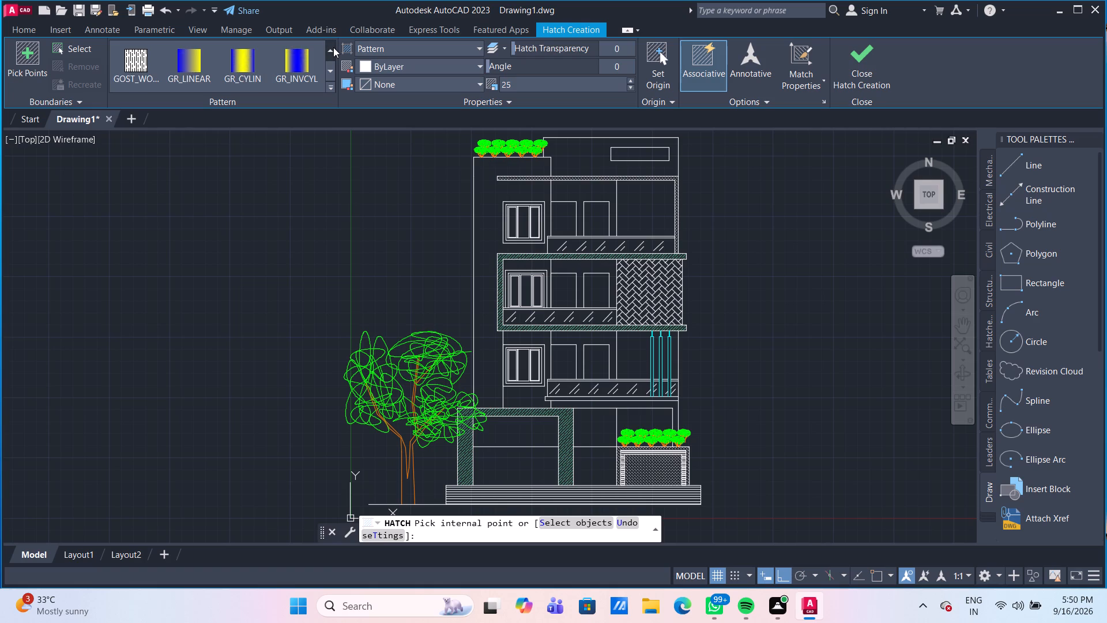
pyautogui.click(333, 47)
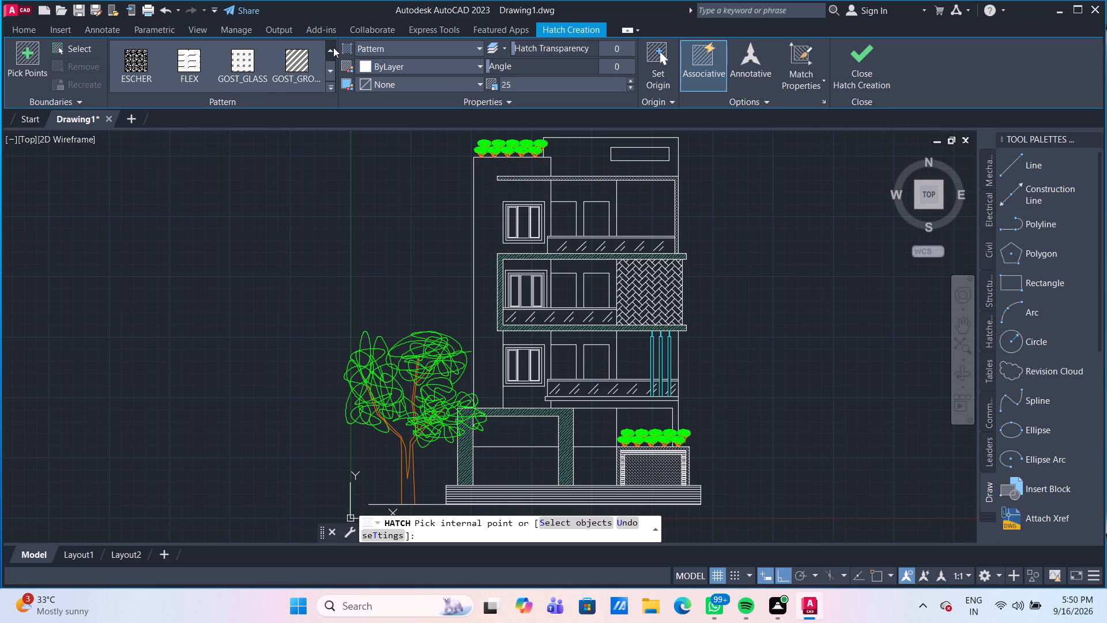
pyautogui.click(333, 47)
pyautogui.click(333, 47)
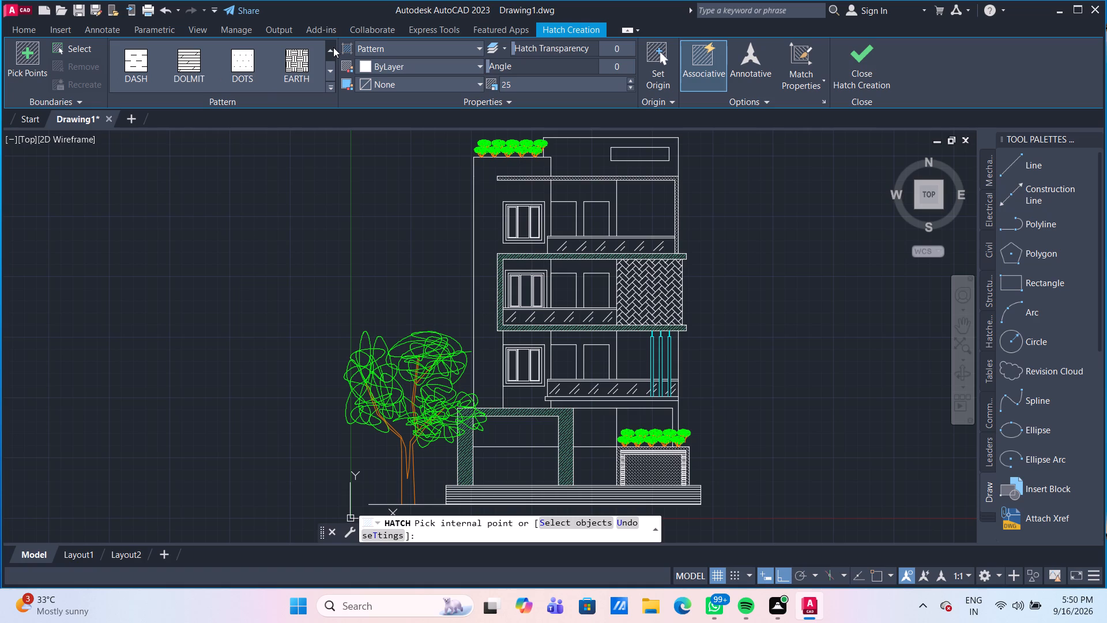
pyautogui.click(333, 47)
pyautogui.click(333, 47)
pyautogui.click(333, 47)
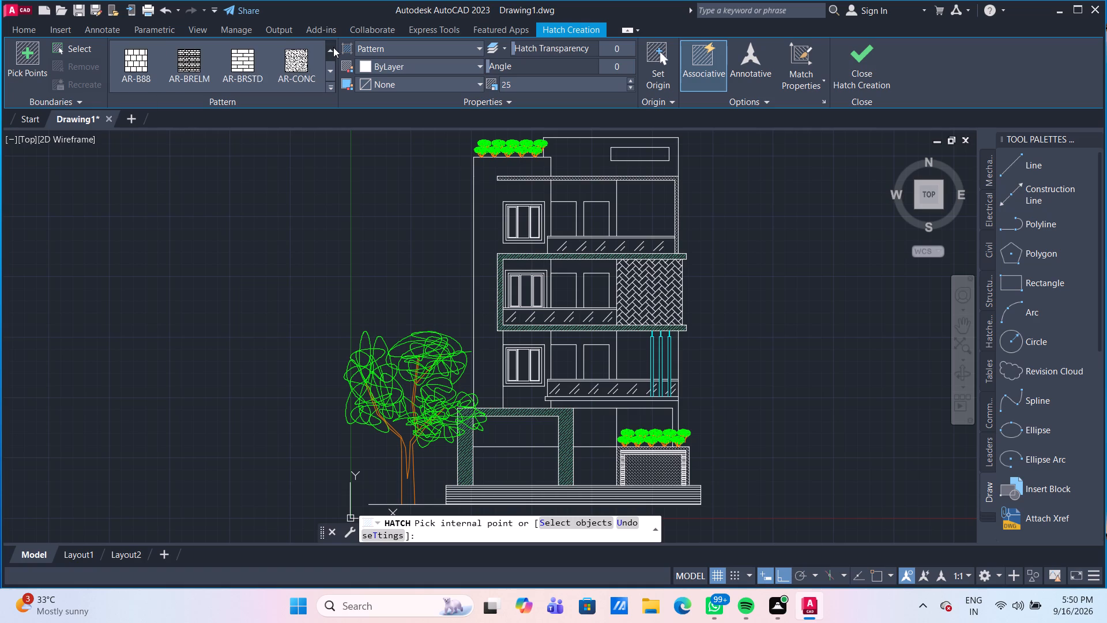
pyautogui.click(333, 47)
pyautogui.click(333, 47)
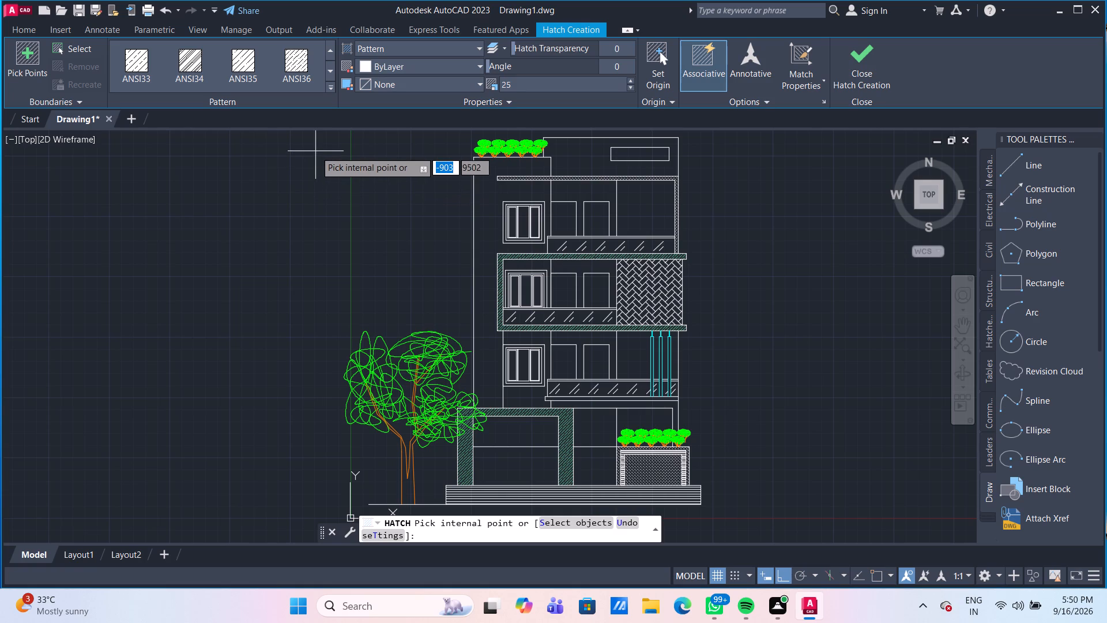
pyautogui.click(330, 50)
pyautogui.click(242, 67)
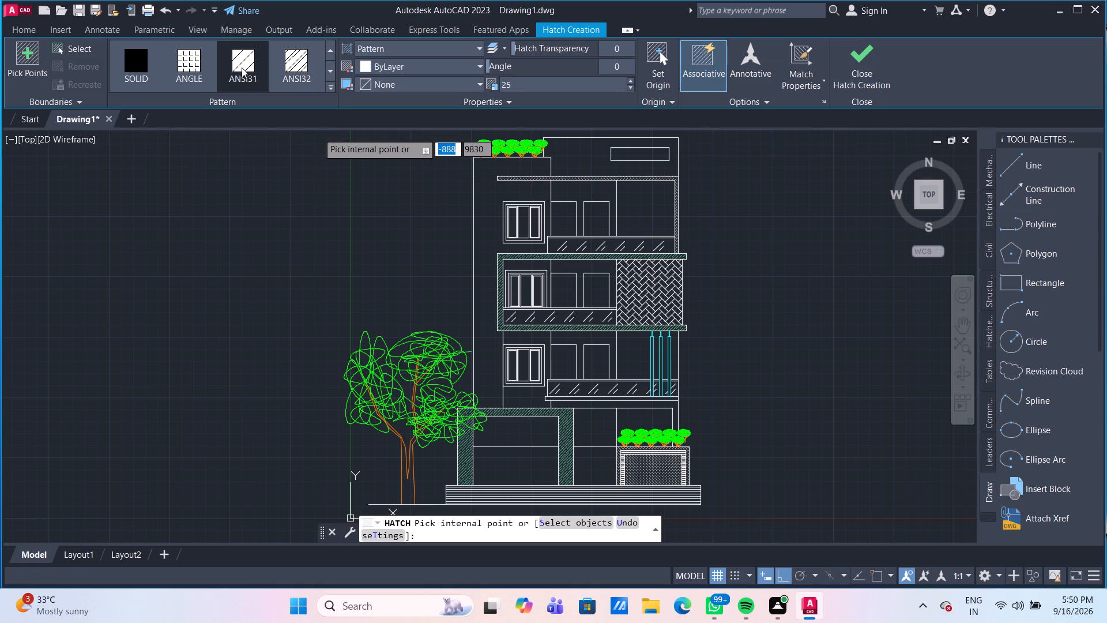
# Hatch the wall around the two door openings inside the green-hatched middle-floor frame with ANSI31 at scale 400.
pyautogui.scroll(2, 548, 276)
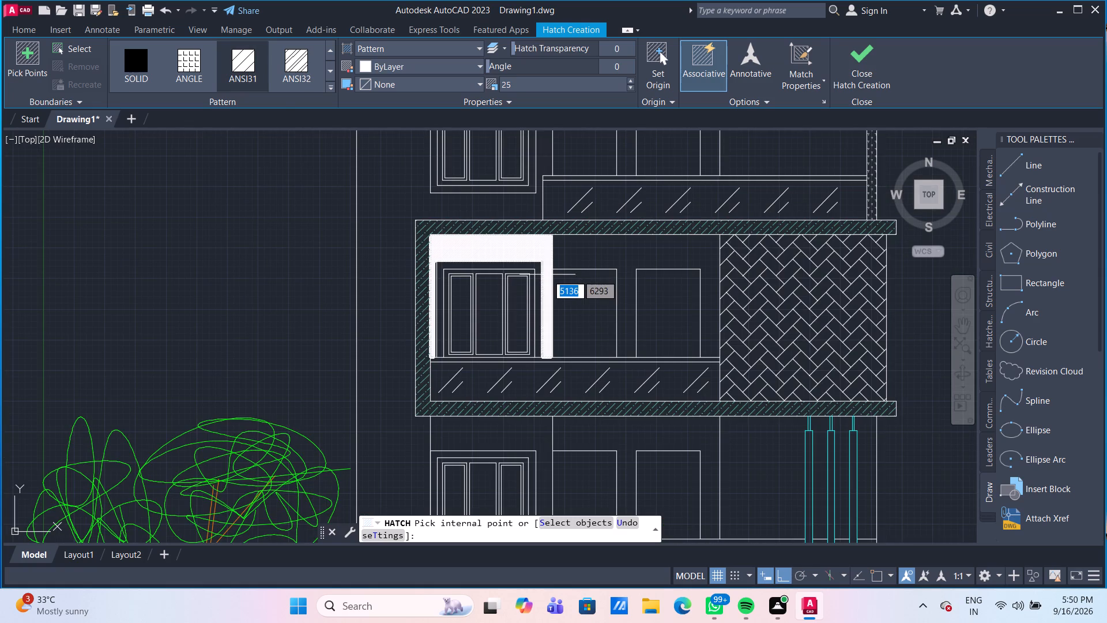
pyautogui.click(619, 258)
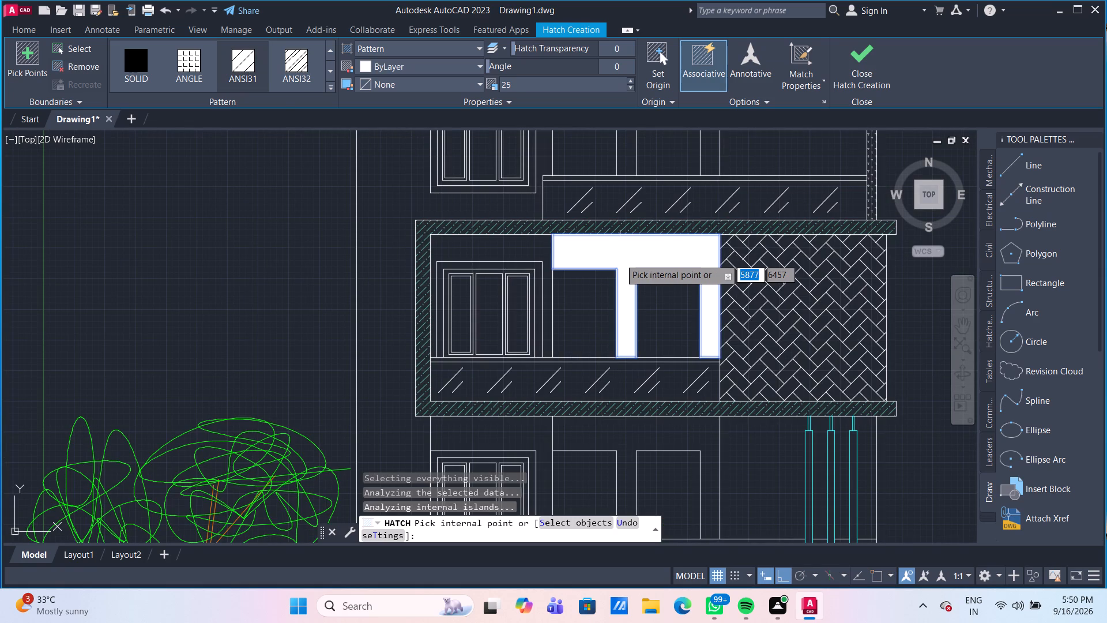
pyautogui.click(571, 87)
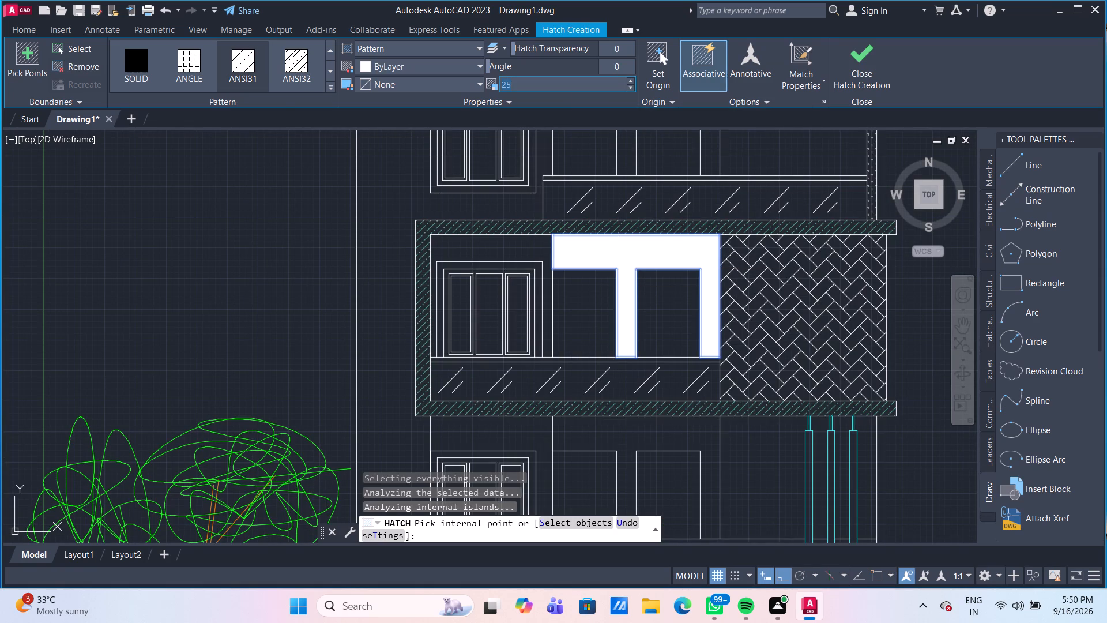
pyautogui.write('200')
pyautogui.press('Return')
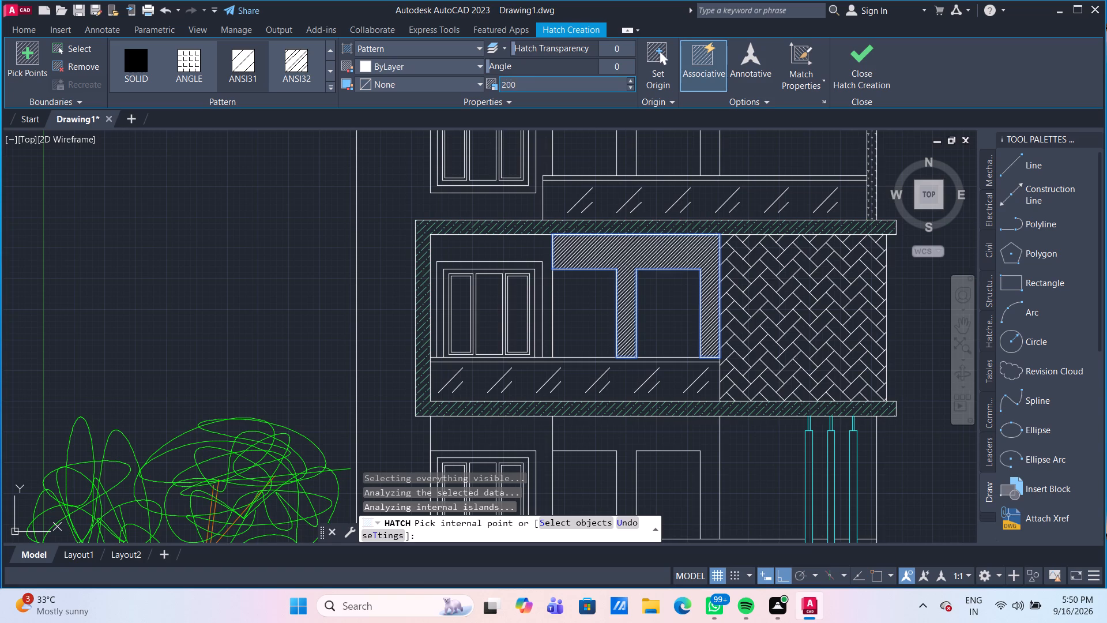
pyautogui.click(568, 85)
pyautogui.write('400')
pyautogui.press('Return')
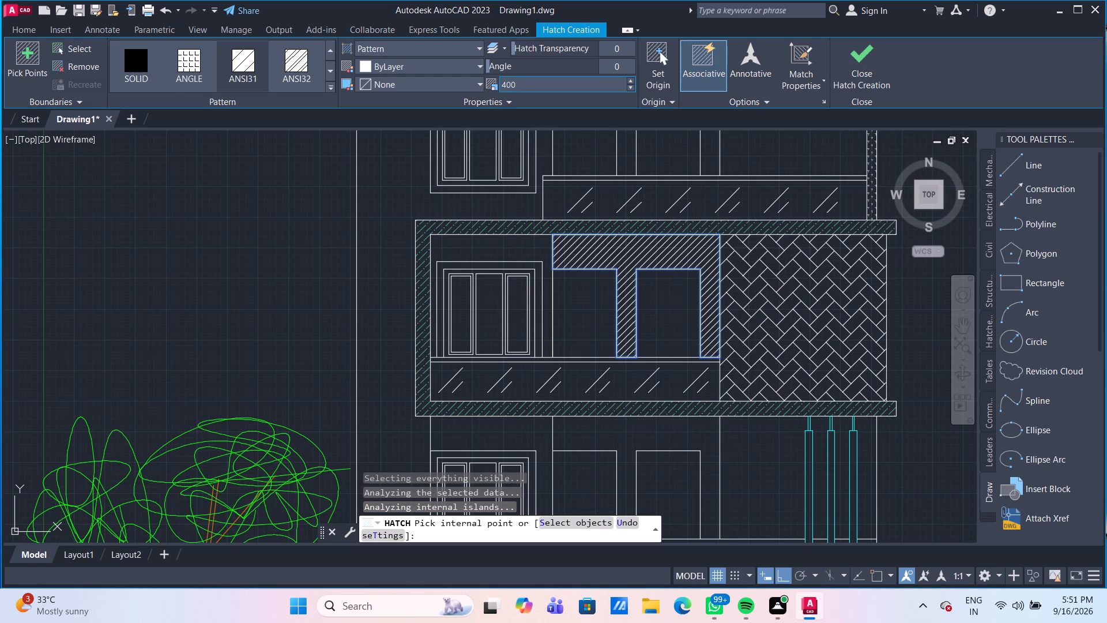
# Extend the ANSI31 hatch to the wall around the middle-floor window and around the door openings on the floors below and above.
pyautogui.click(525, 253)
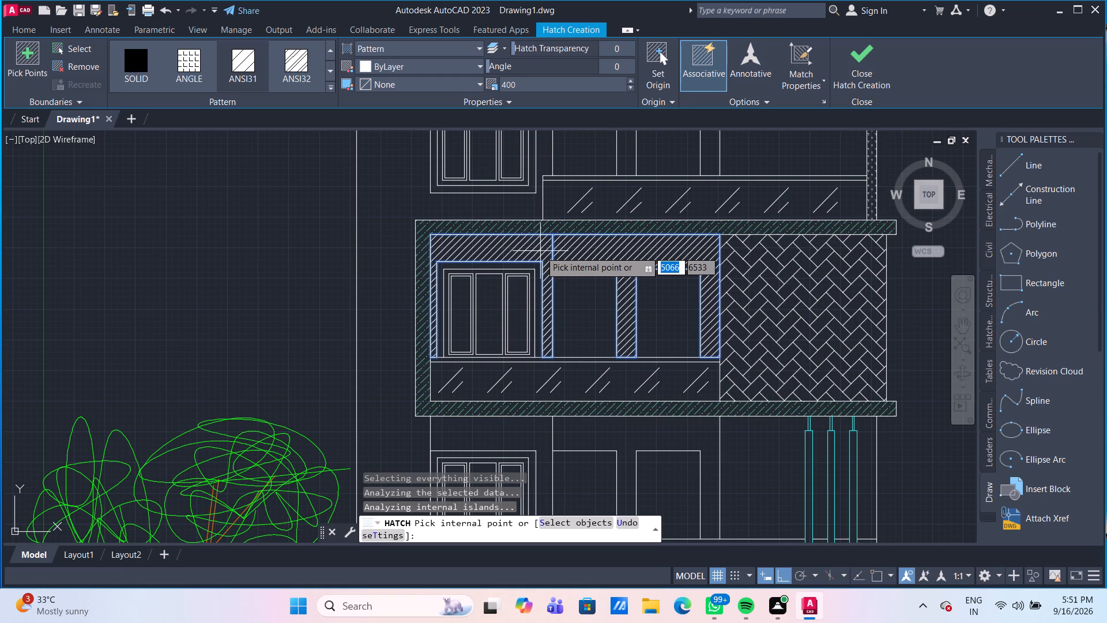
pyautogui.scroll(-2, 562, 306)
pyautogui.scroll(1, 608, 388)
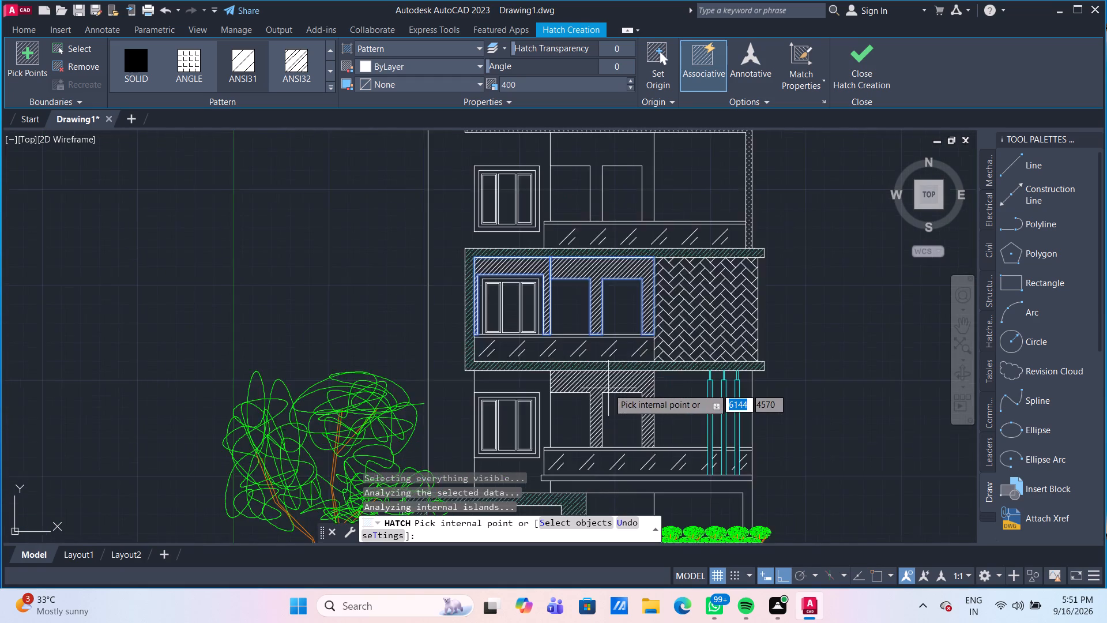
pyautogui.scroll(1, 608, 388)
pyautogui.click(595, 384)
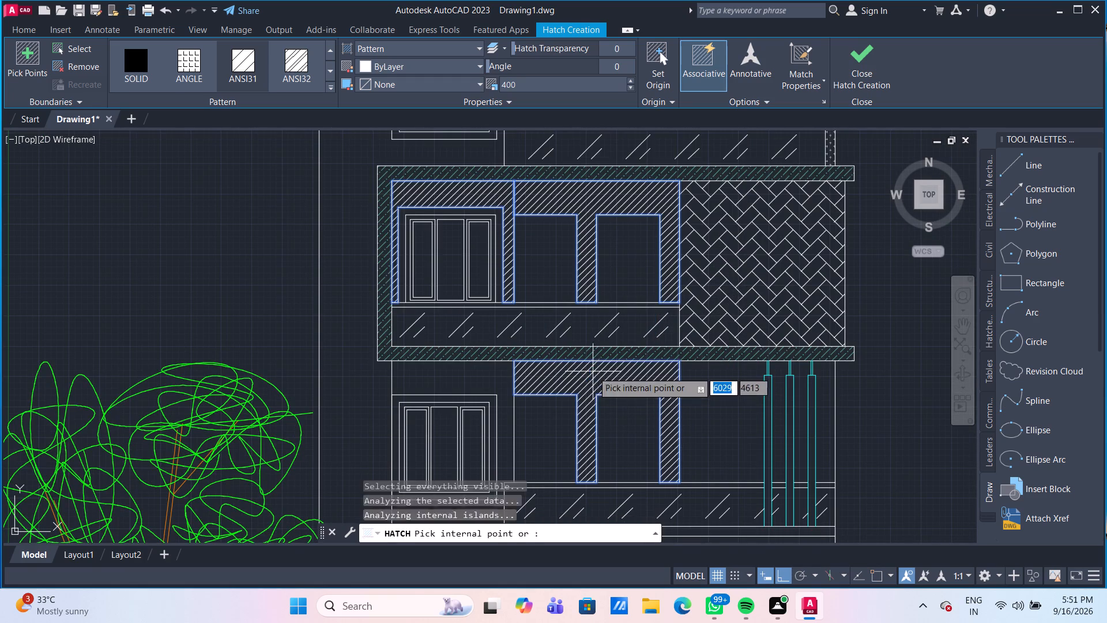
pyautogui.scroll(-2, 626, 355)
pyautogui.scroll(1, 605, 235)
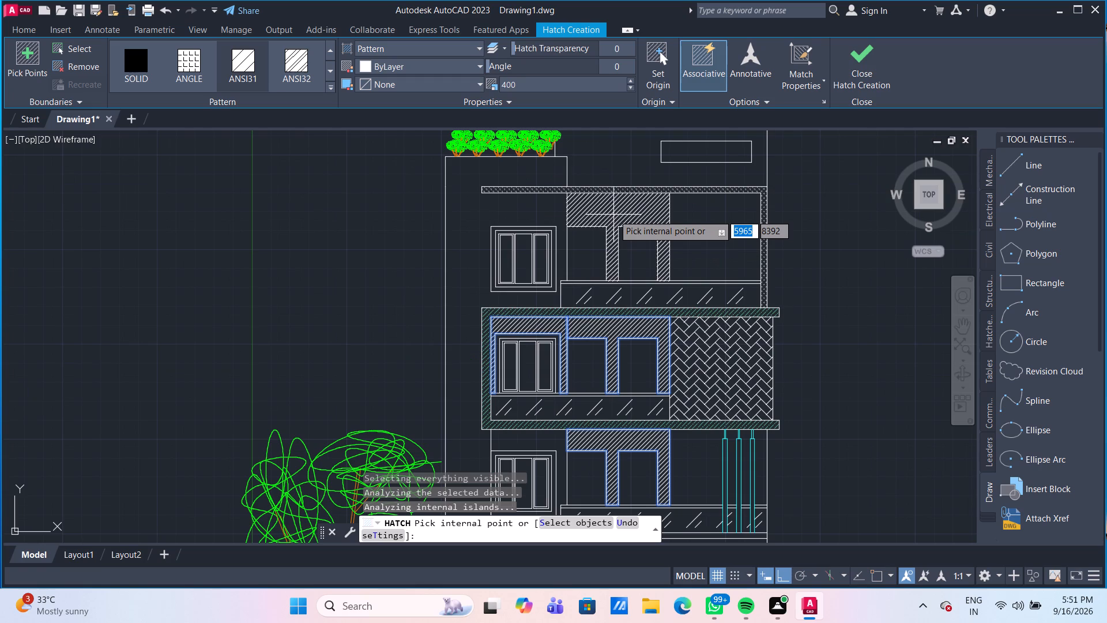
pyautogui.click(613, 215)
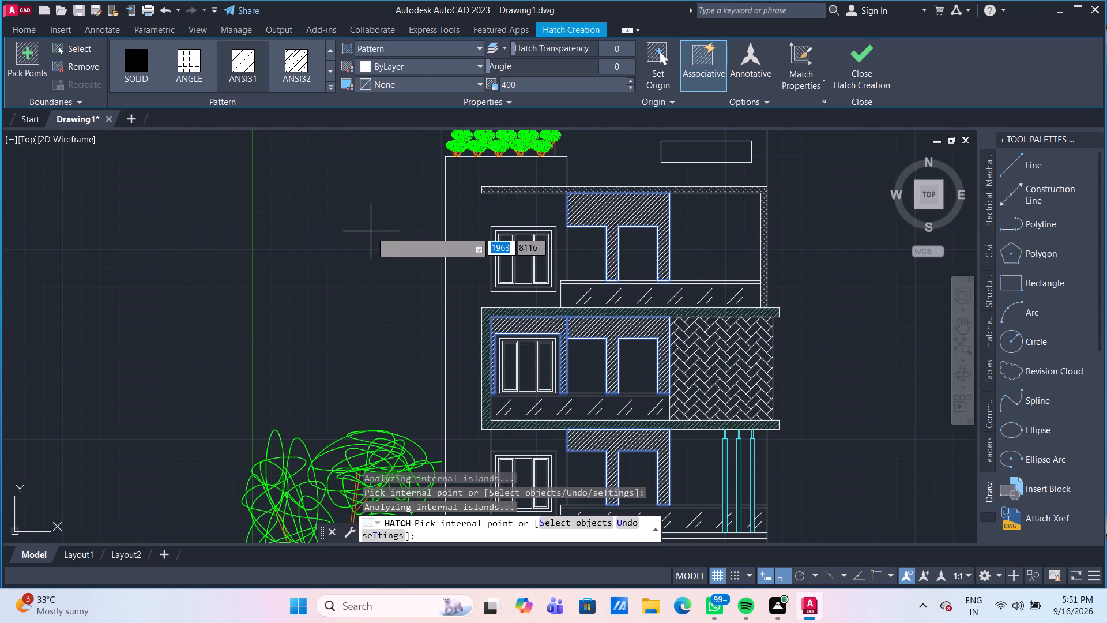
pyautogui.press('Escape')
# Delete the vertical wall line beside the lower-floor window, between the middle-floor frame and the ground-floor frame.
pyautogui.scroll(-1, 594, 340)
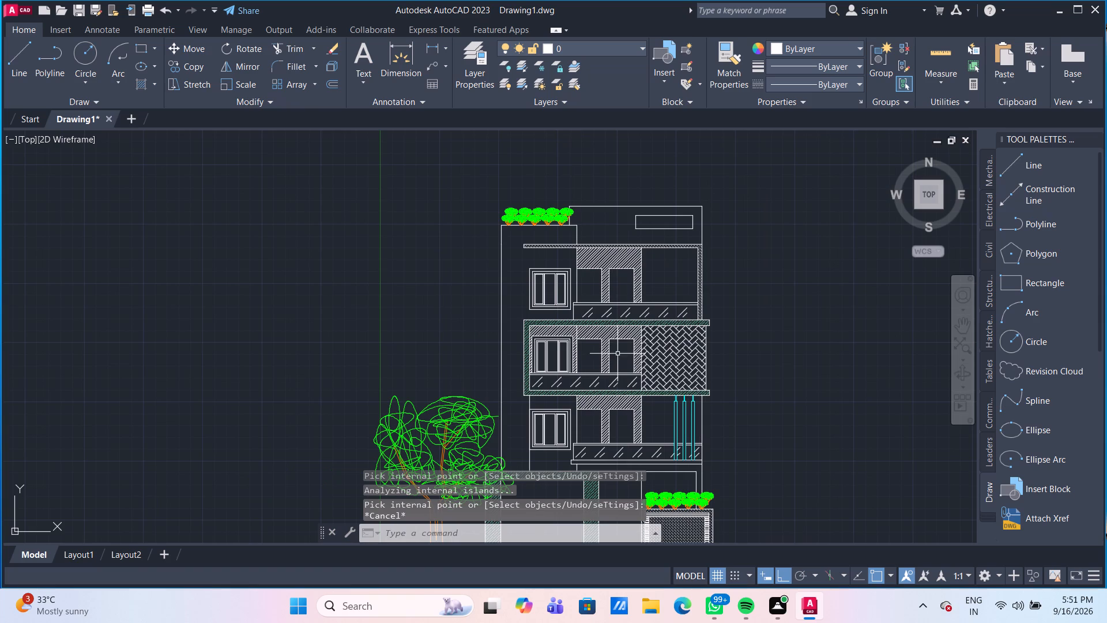
pyautogui.moveTo(777, 385); pyautogui.dragTo(740, 309, button='middle')
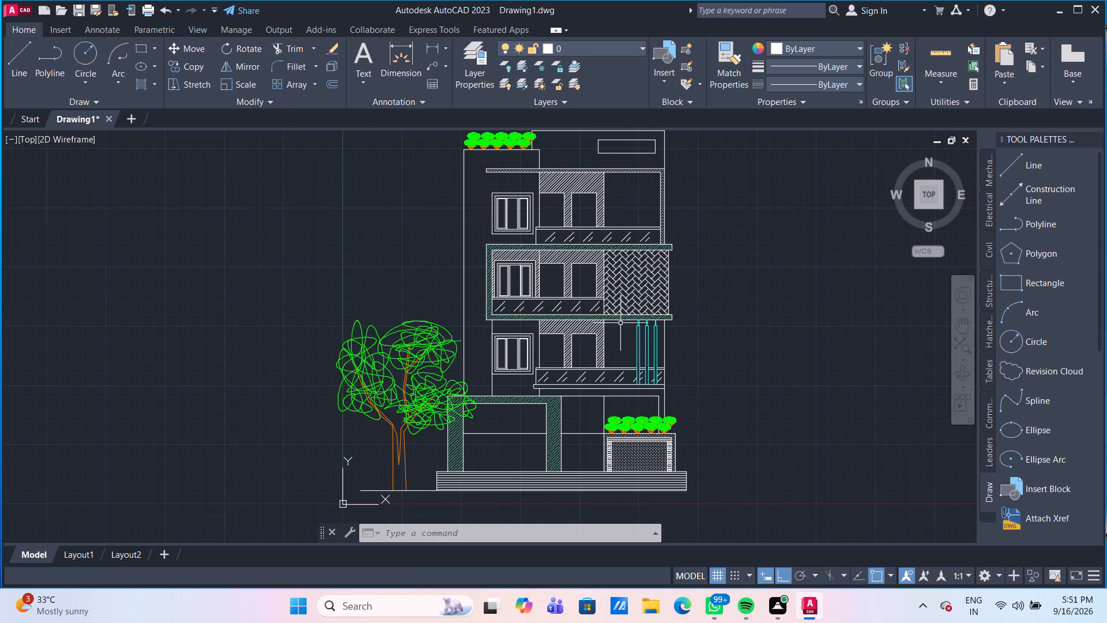
pyautogui.scroll(1, 529, 337)
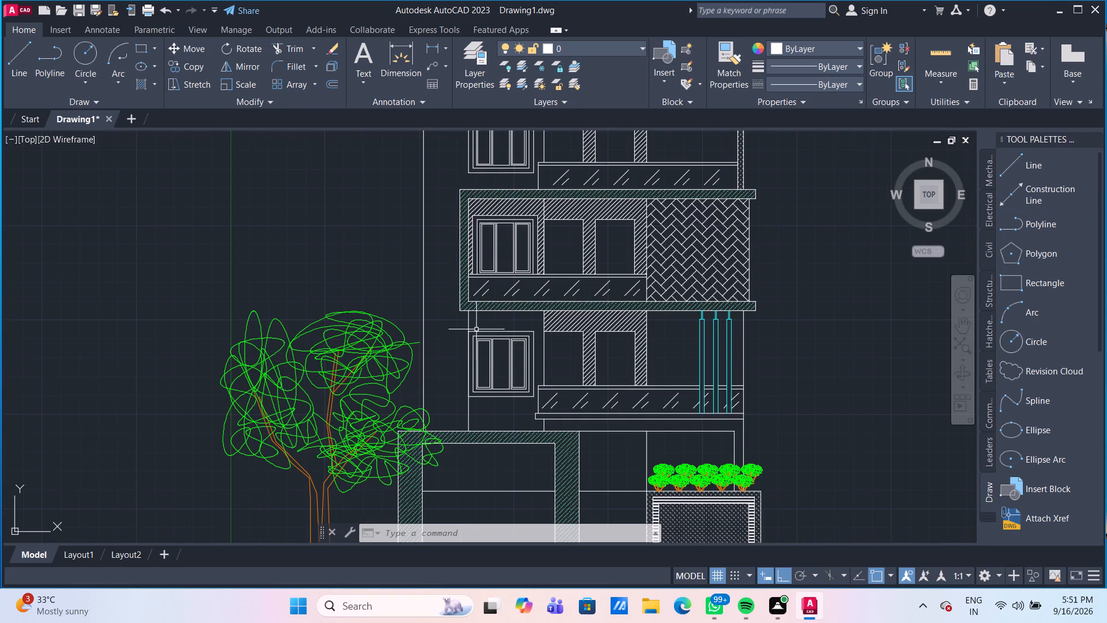
pyautogui.click(468, 324)
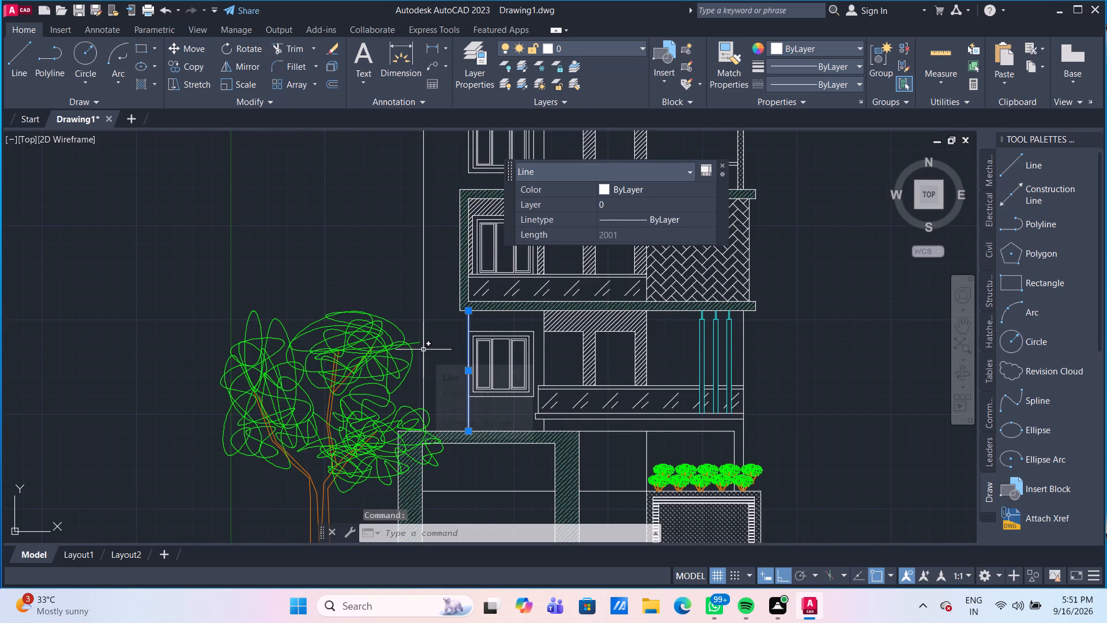
pyautogui.press('Delete')
# Recolour the ANSI31 wall hatch, trying several green, olive and teal index colours before choosing index colour 254.
pyautogui.scroll(-2, 503, 358)
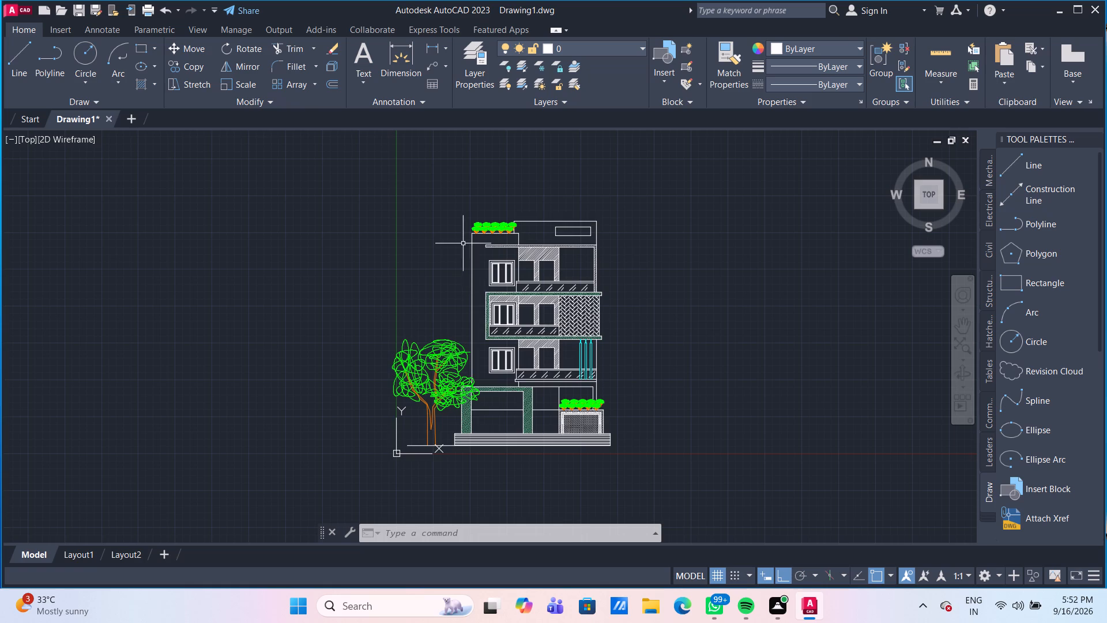
pyautogui.scroll(2, 463, 243)
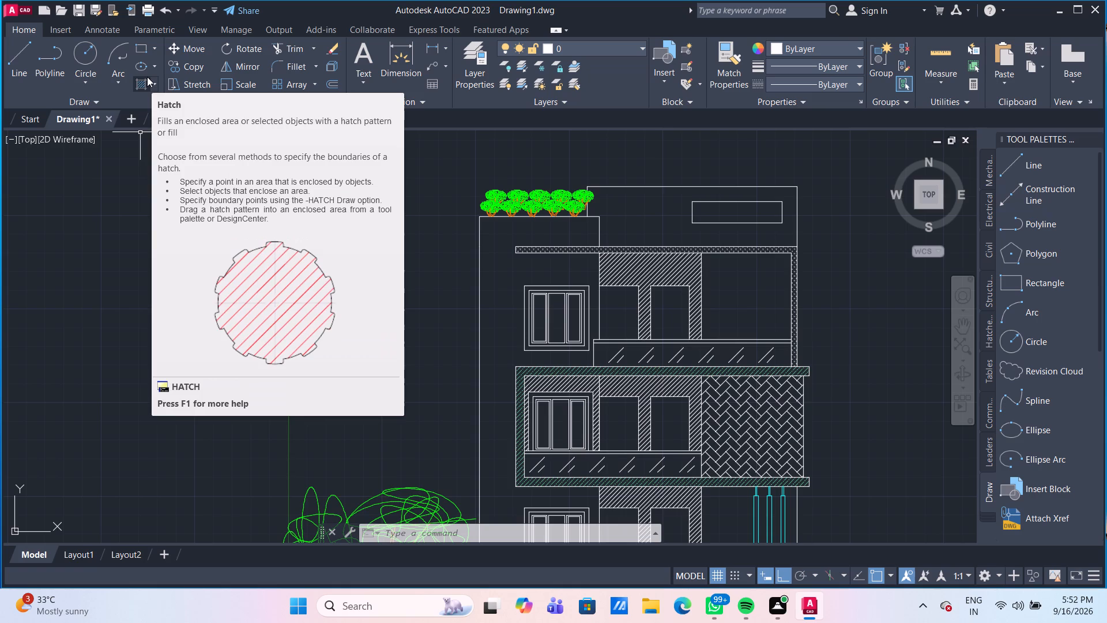
pyautogui.click(664, 274)
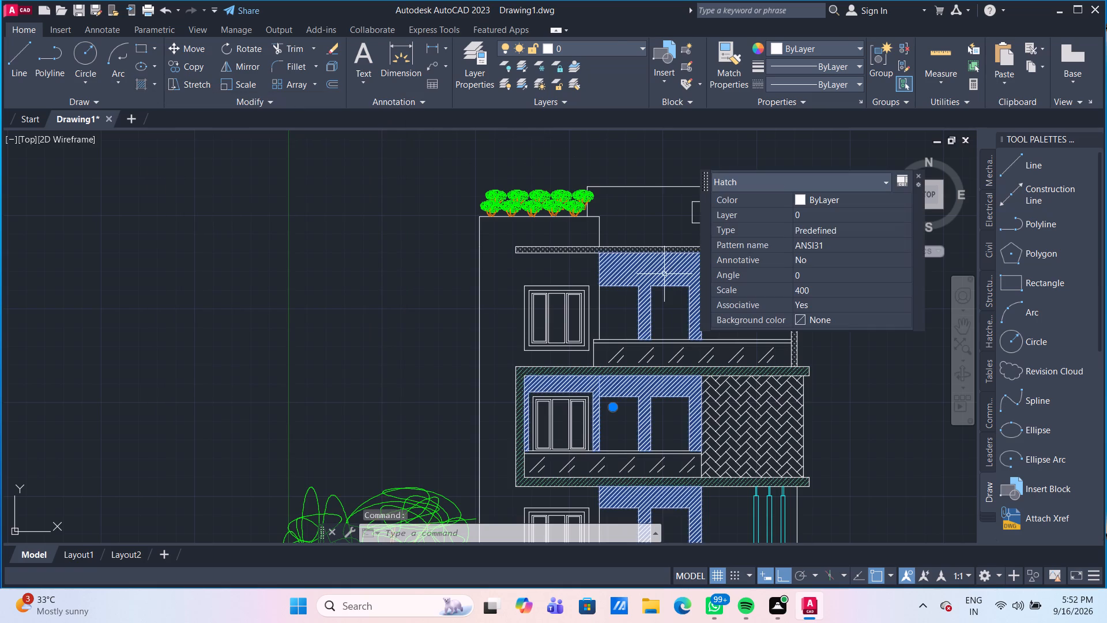
pyautogui.click(827, 198)
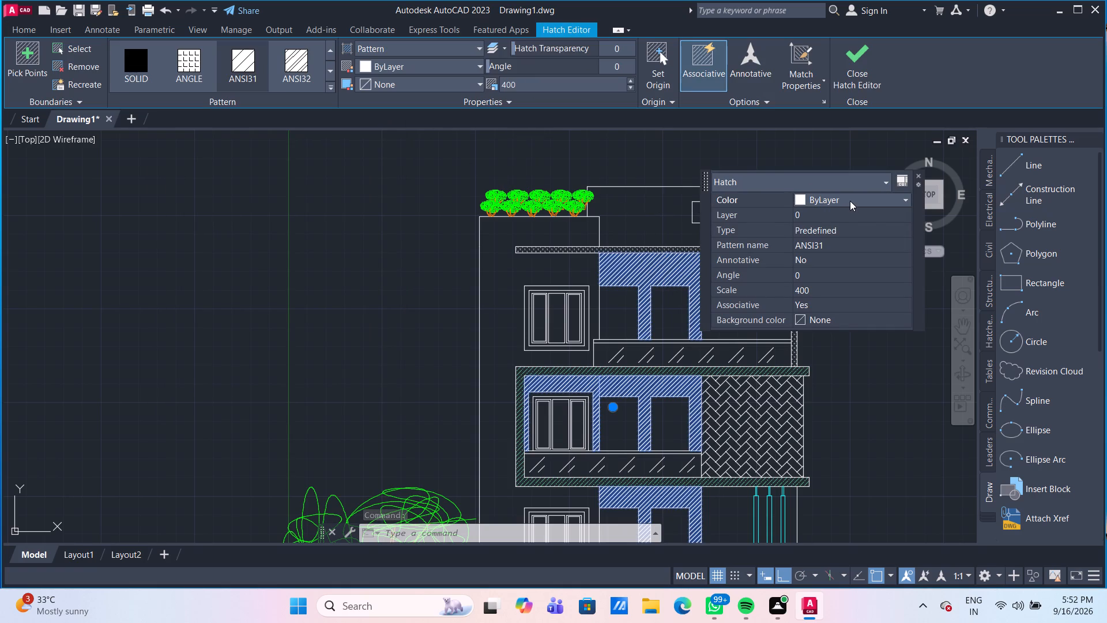
pyautogui.click(850, 201)
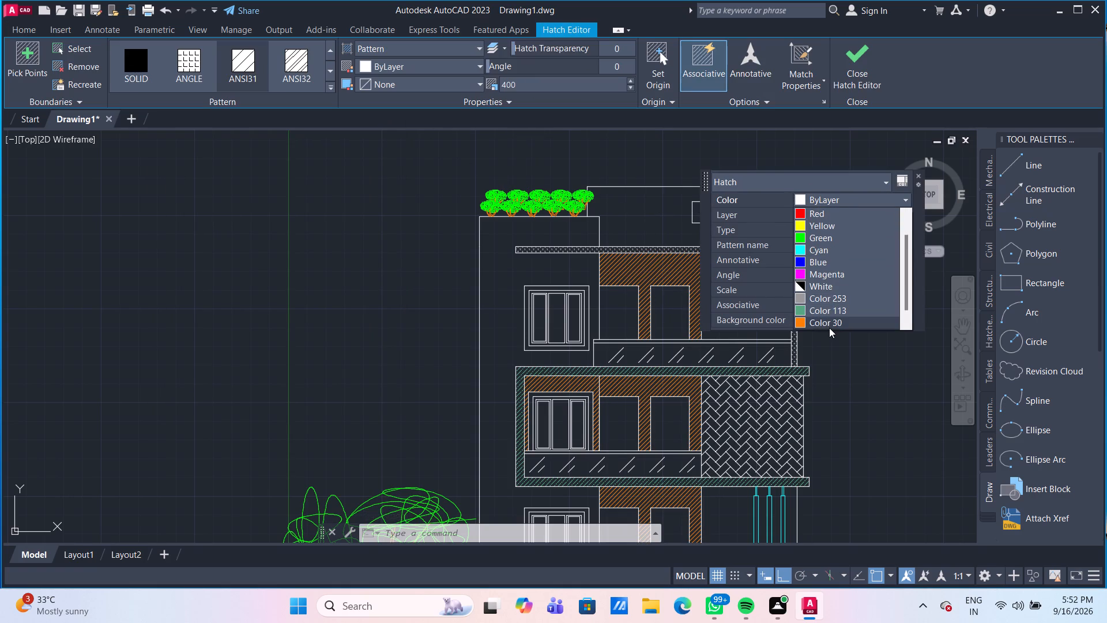
pyautogui.scroll(-2, 829, 328)
pyautogui.click(830, 323)
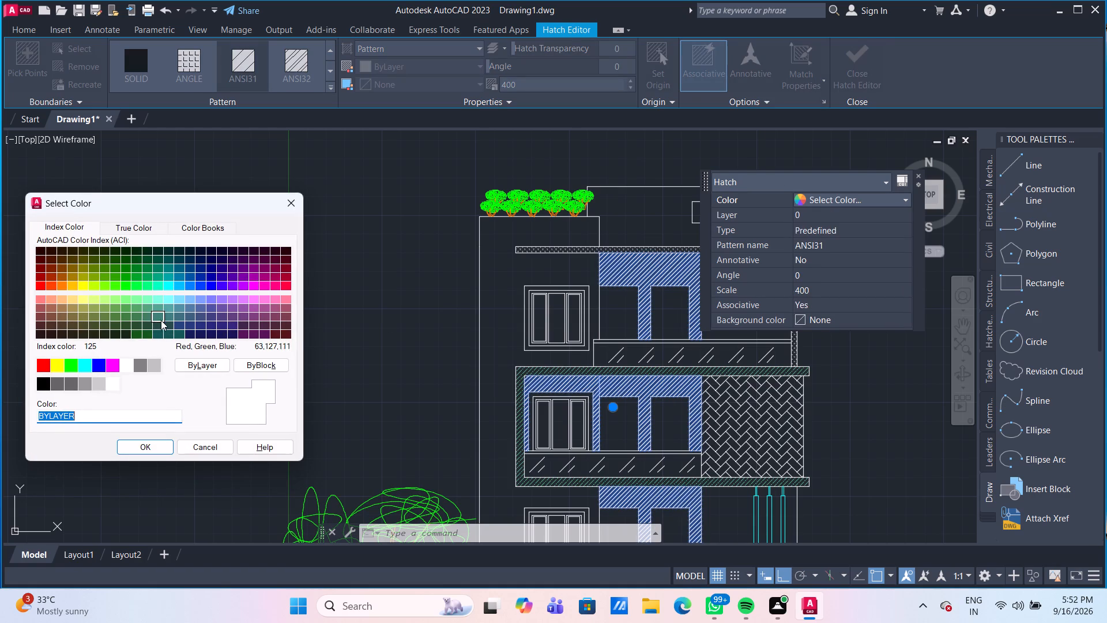
pyautogui.click(108, 316)
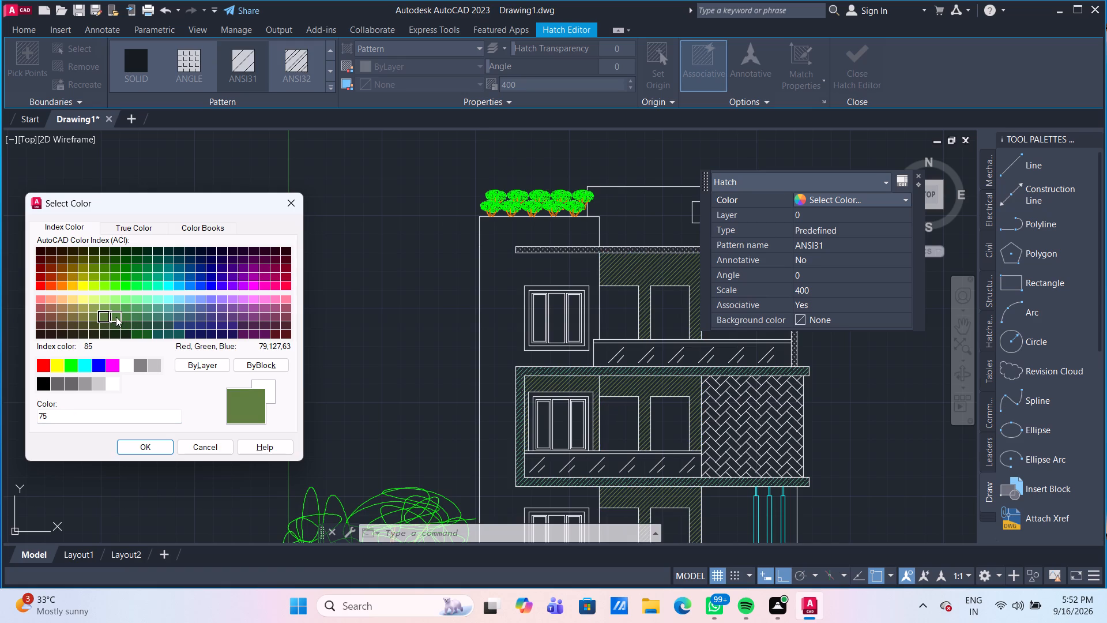
pyautogui.click(116, 317)
pyautogui.click(157, 316)
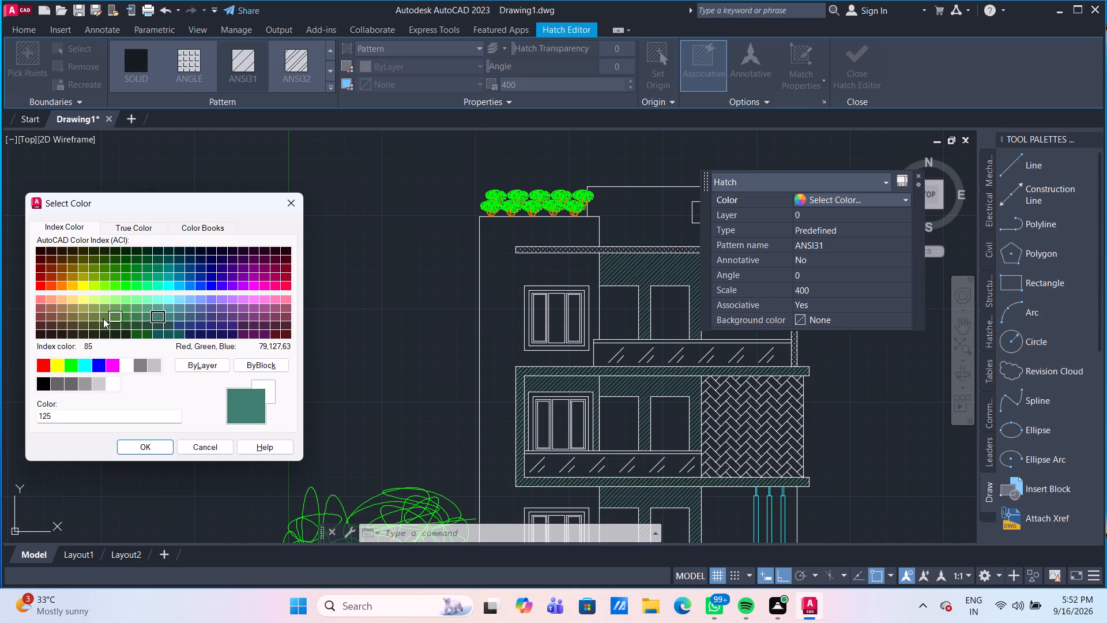
pyautogui.click(85, 317)
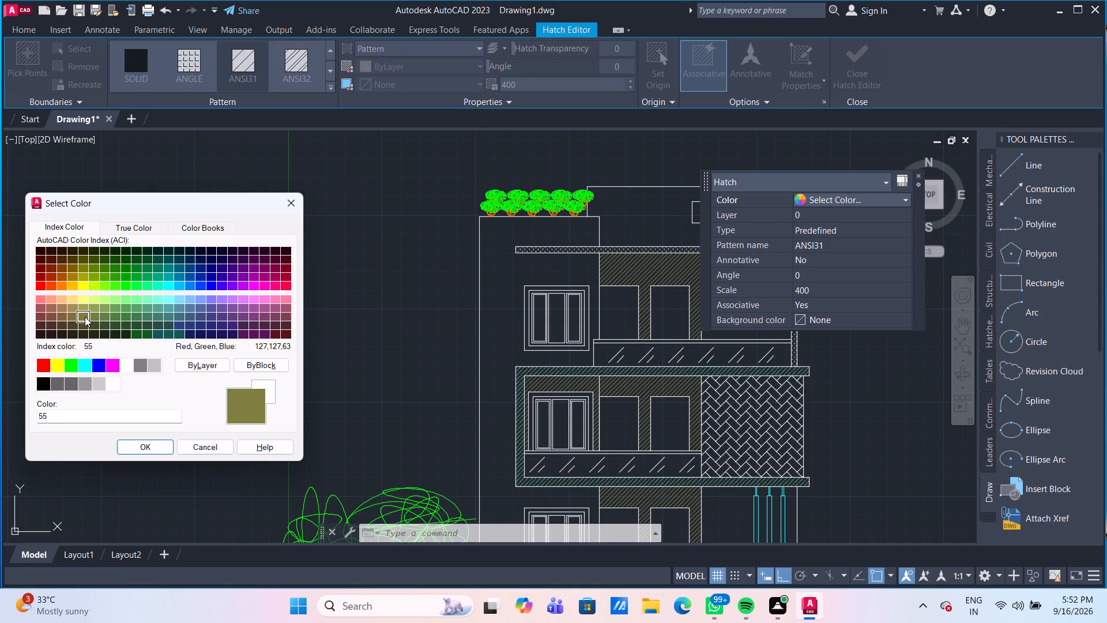
pyautogui.click(93, 320)
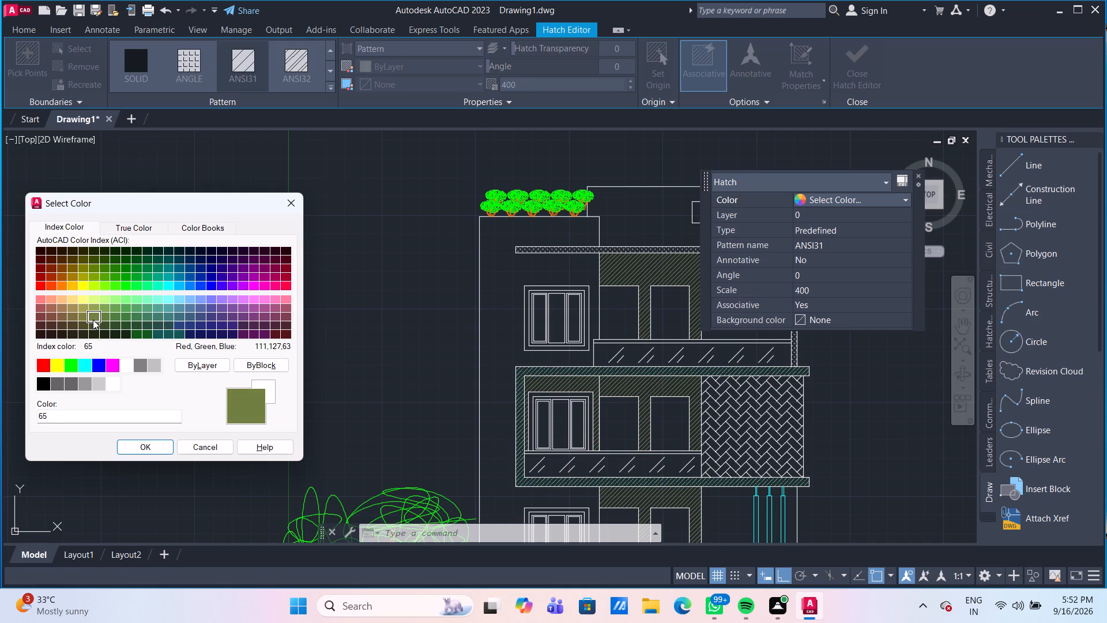
pyautogui.click(96, 326)
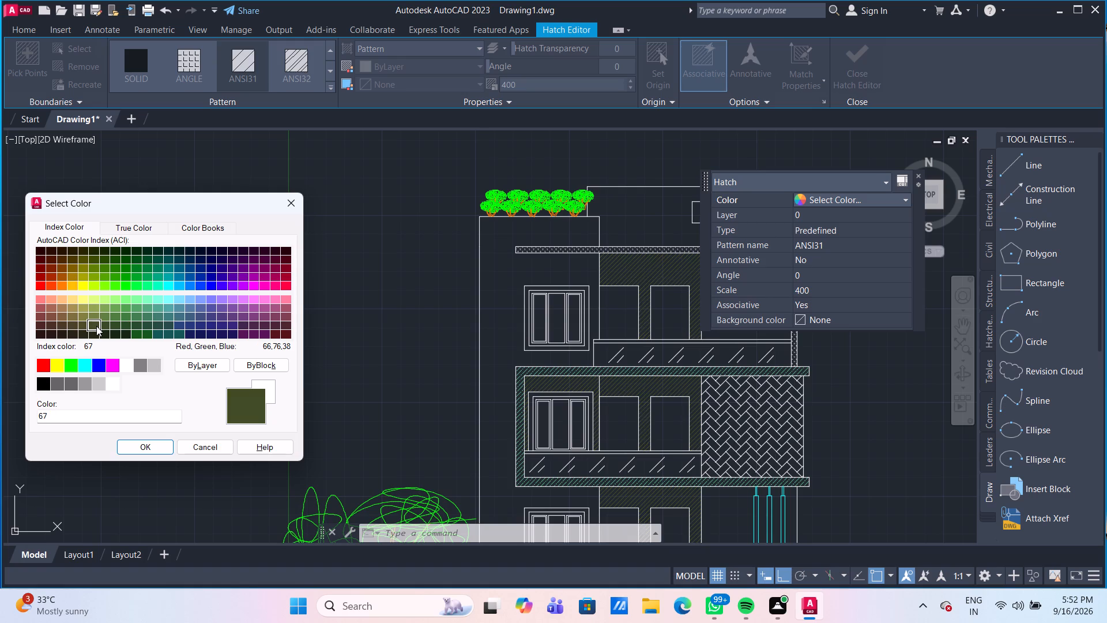
pyautogui.click(103, 317)
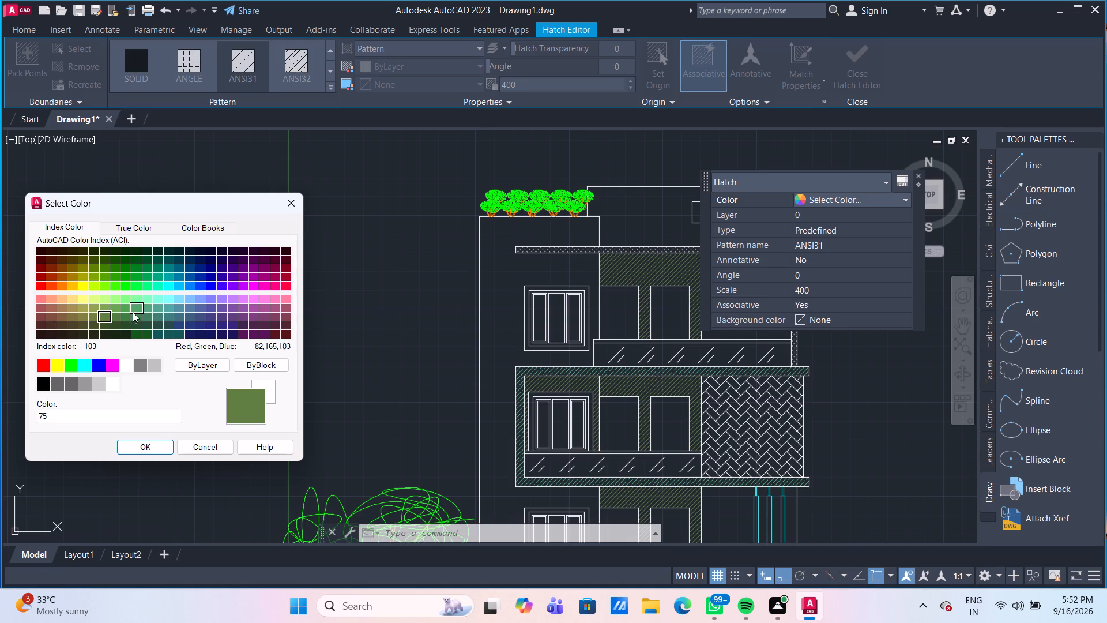
pyautogui.click(129, 317)
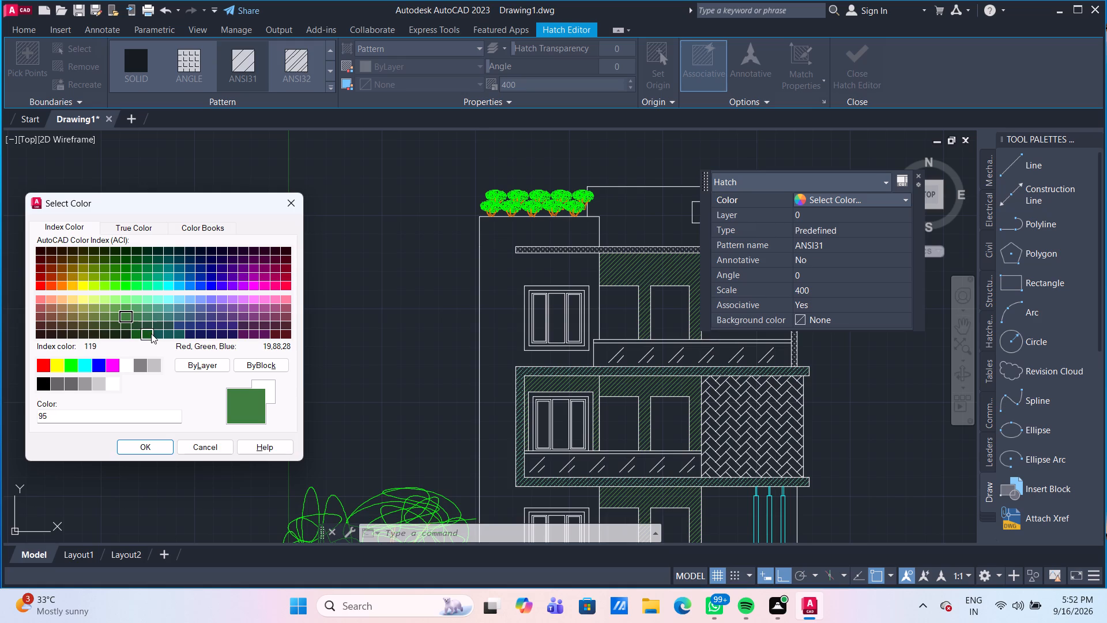
pyautogui.click(151, 333)
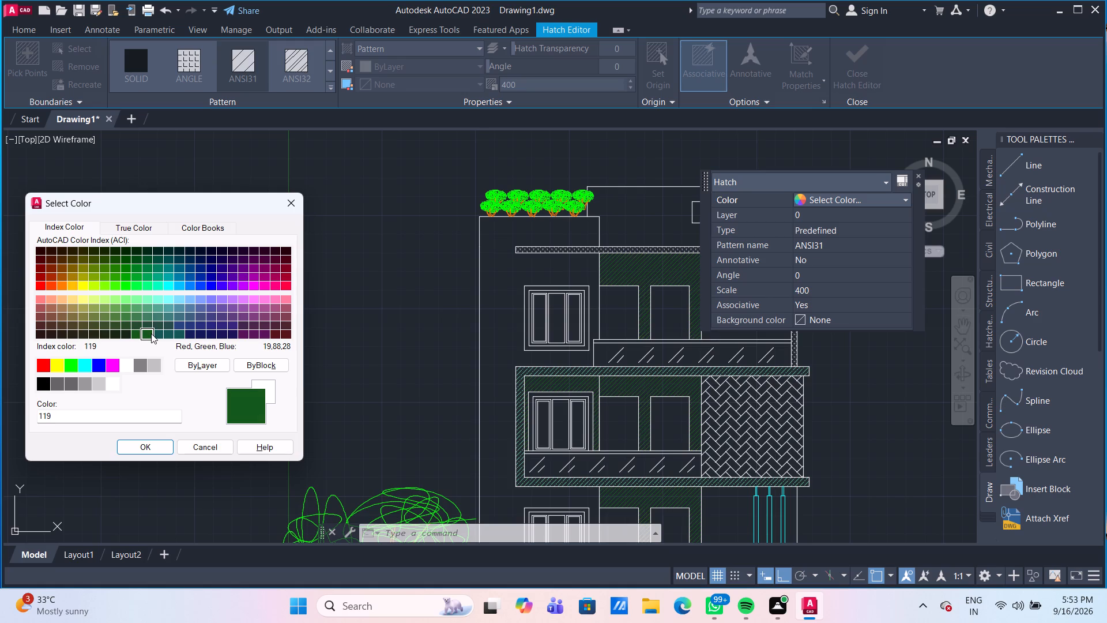
pyautogui.click(87, 308)
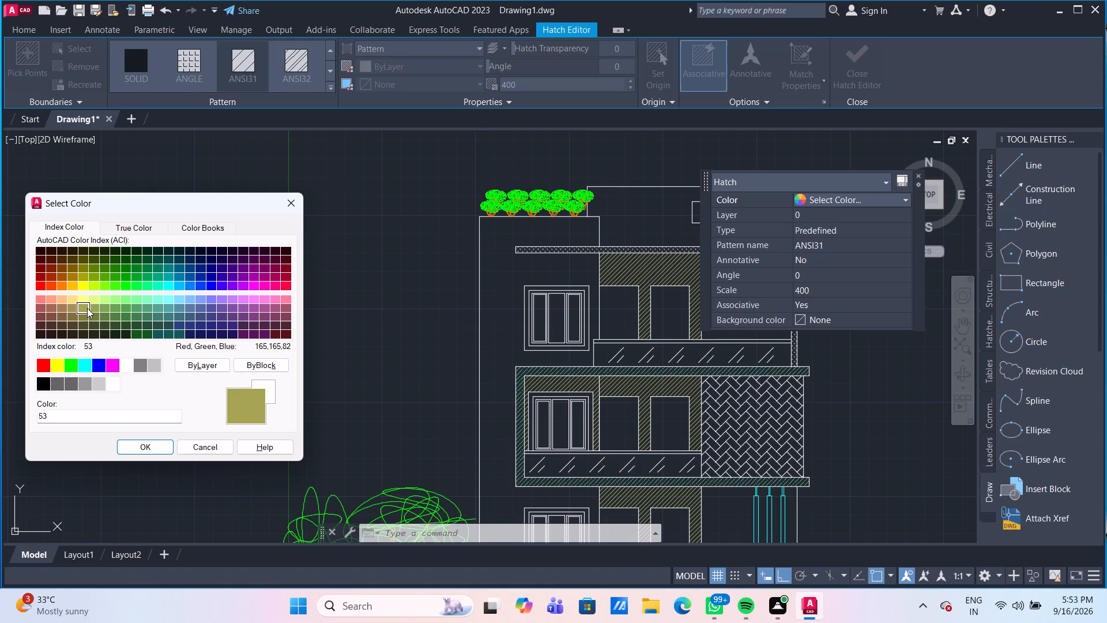
pyautogui.click(117, 307)
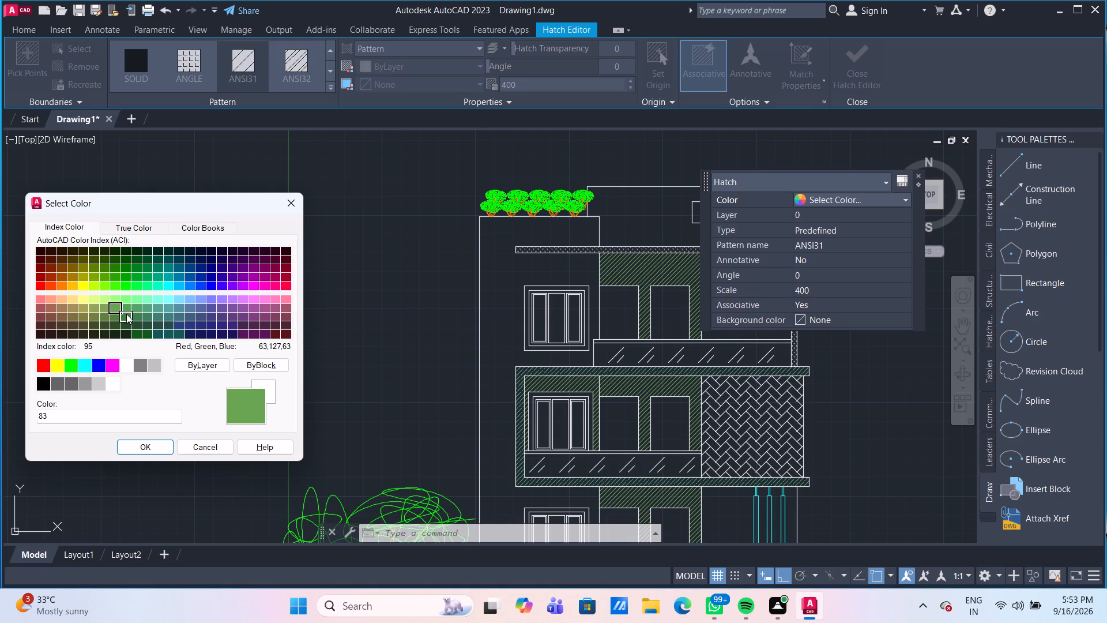
pyautogui.click(147, 307)
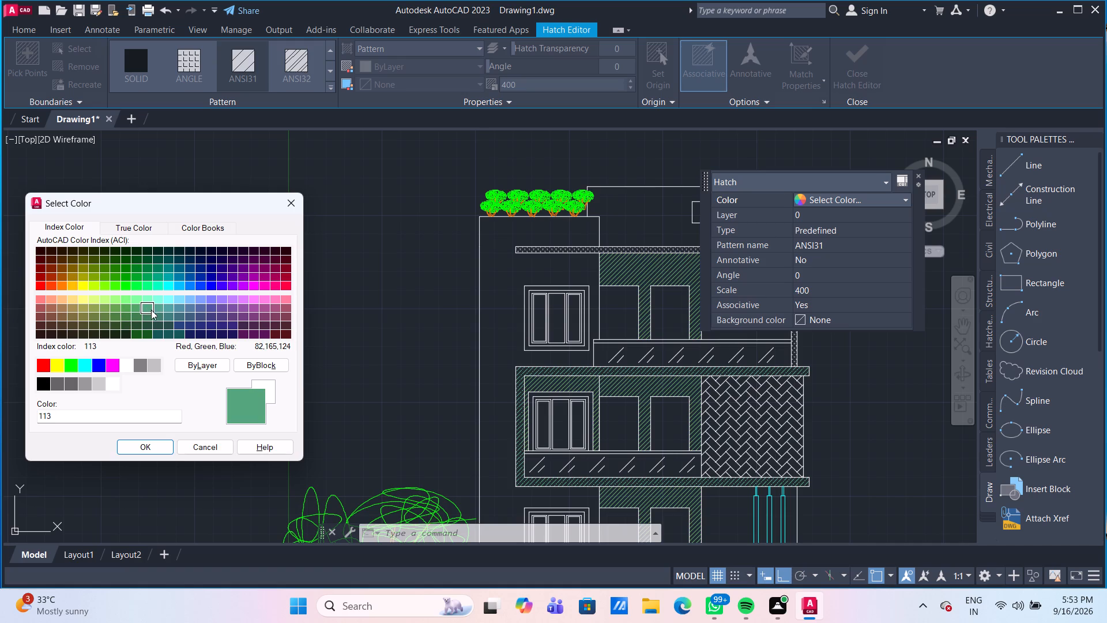
pyautogui.click(170, 307)
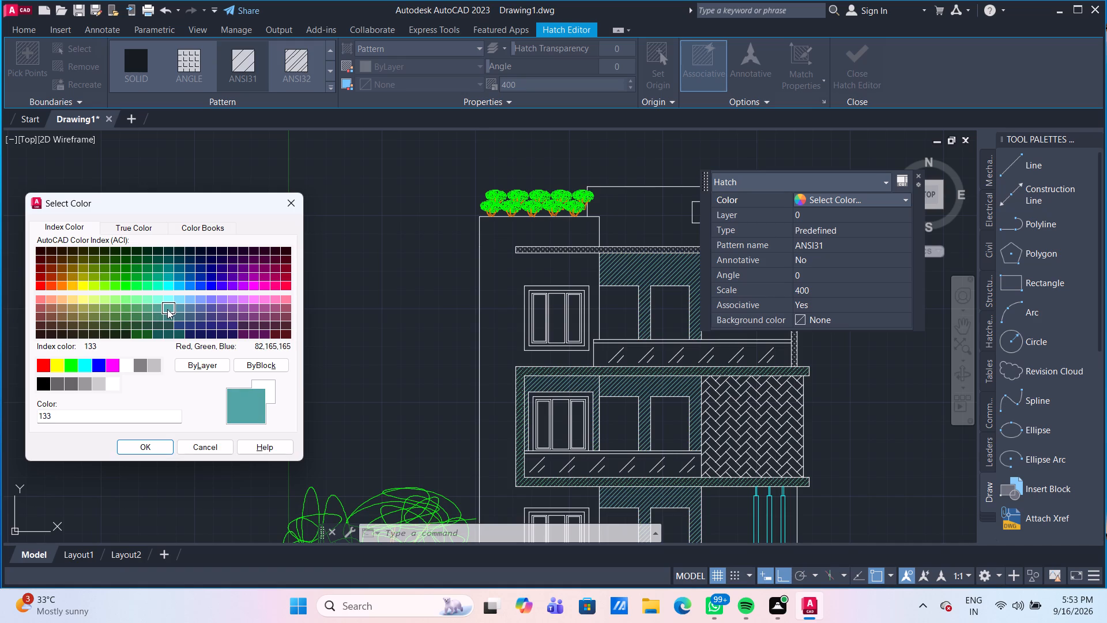
pyautogui.click(98, 384)
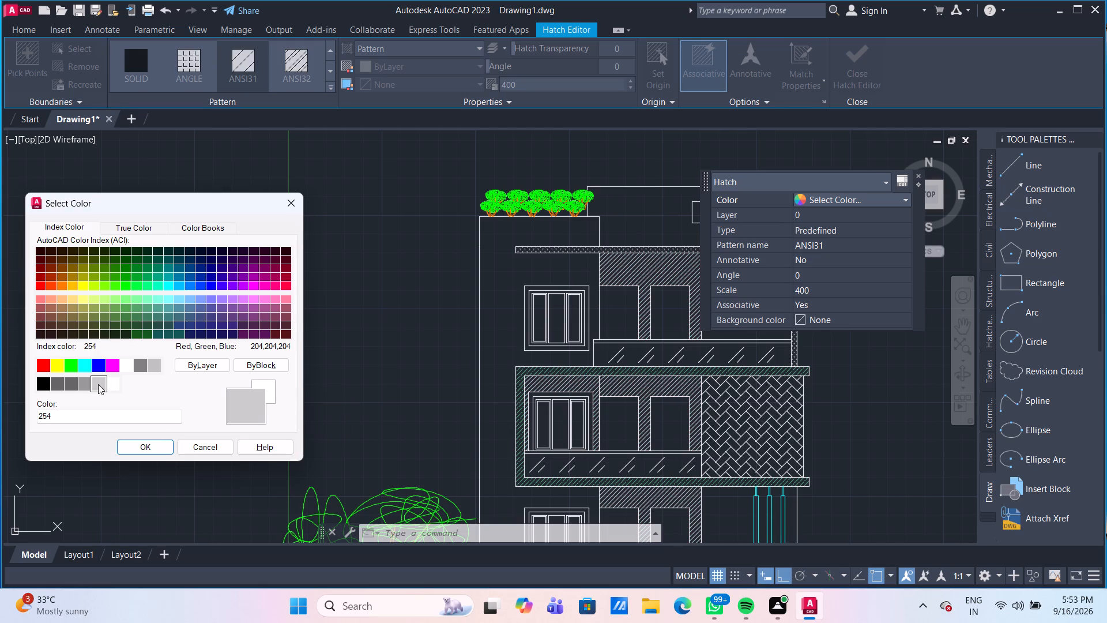
# Set the ANSI31 wall hatch around the door and window openings on all three upper floors to index colour 251.
pyautogui.click(58, 386)
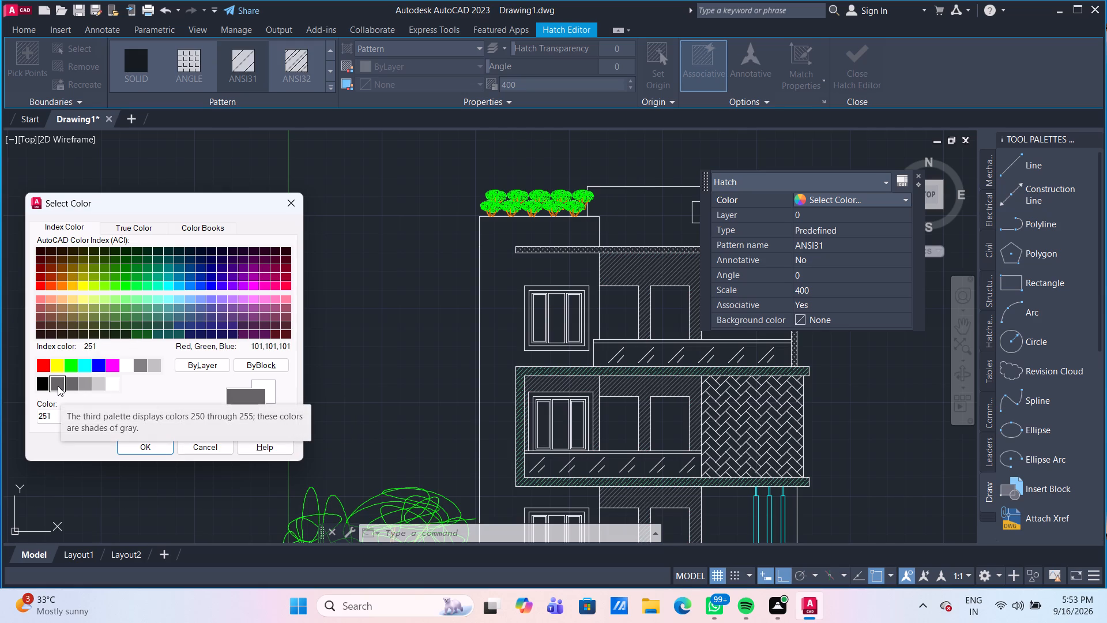
pyautogui.click(140, 451)
pyautogui.scroll(-1, 262, 419)
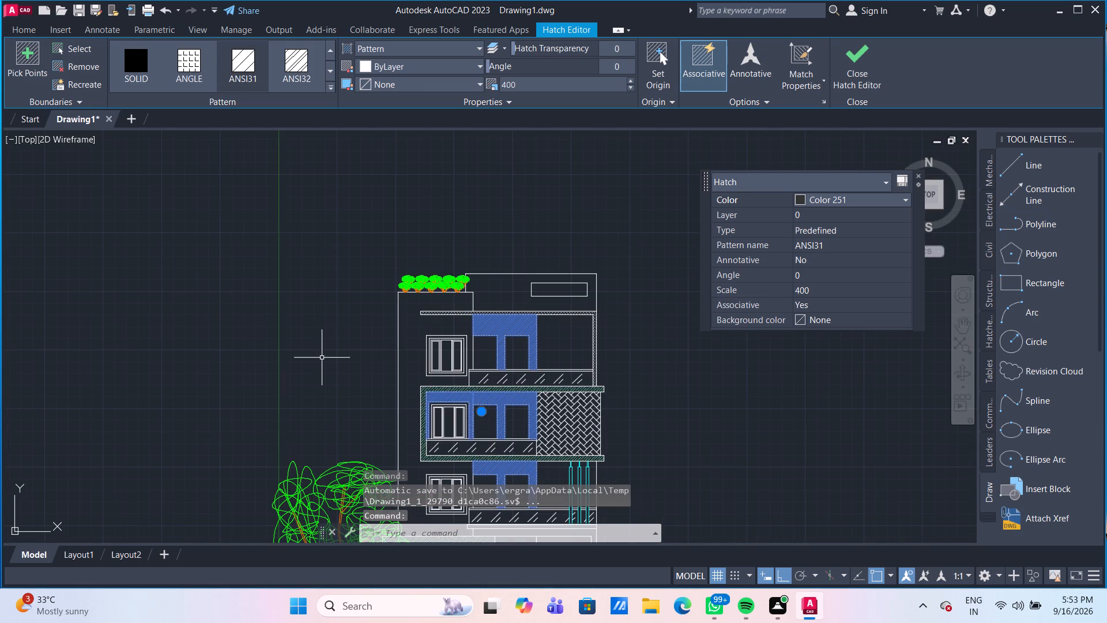
pyautogui.scroll(1, 326, 355)
pyautogui.moveTo(326, 354); pyautogui.dragTo(283, 287, button='middle')
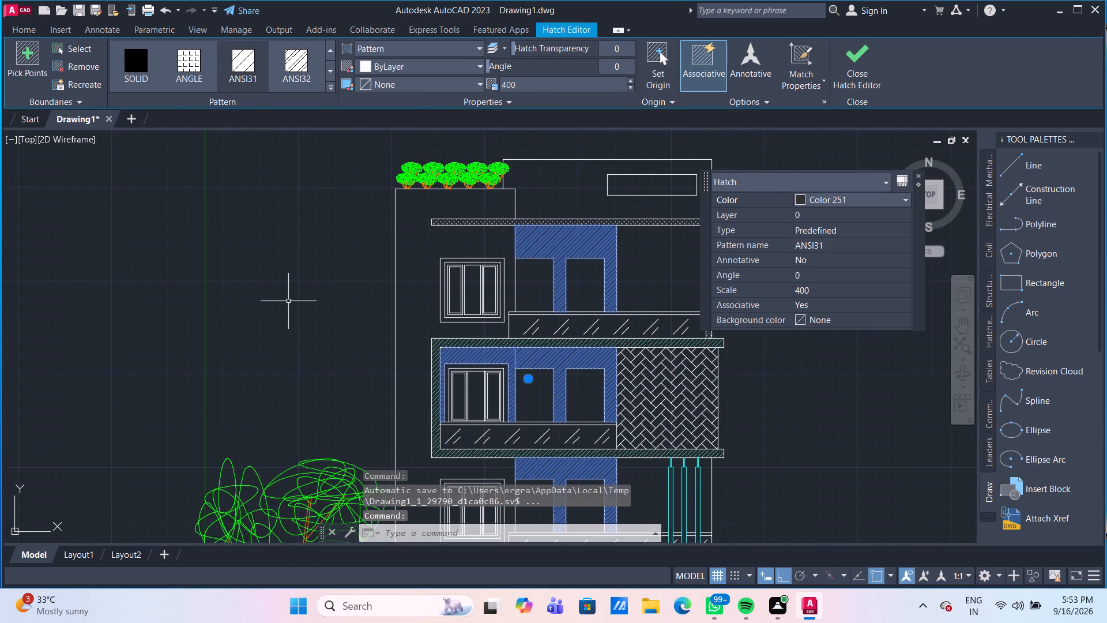
pyautogui.press('Escape')
# Start a new hatch at scale 400 and look through the predefined patterns beyond the ANSI, AR and gradient ones for a suitable one.
pyautogui.moveTo(318, 325); pyautogui.dragTo(225, 244, button='middle')
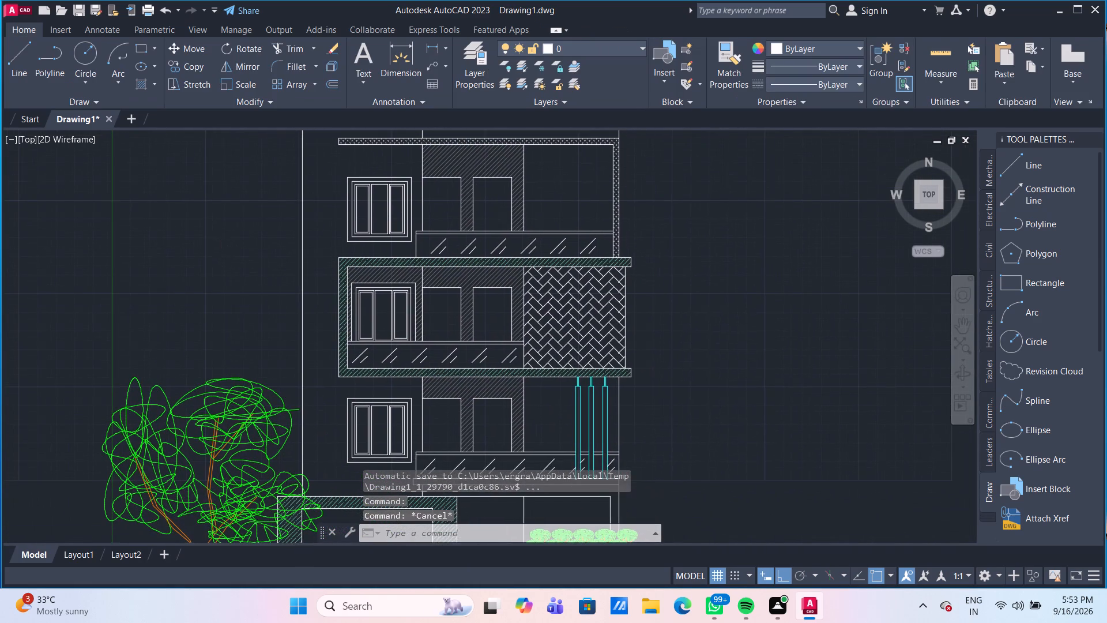
pyautogui.scroll(-1, 225, 244)
pyautogui.moveTo(227, 252); pyautogui.dragTo(227, 251, button='middle')
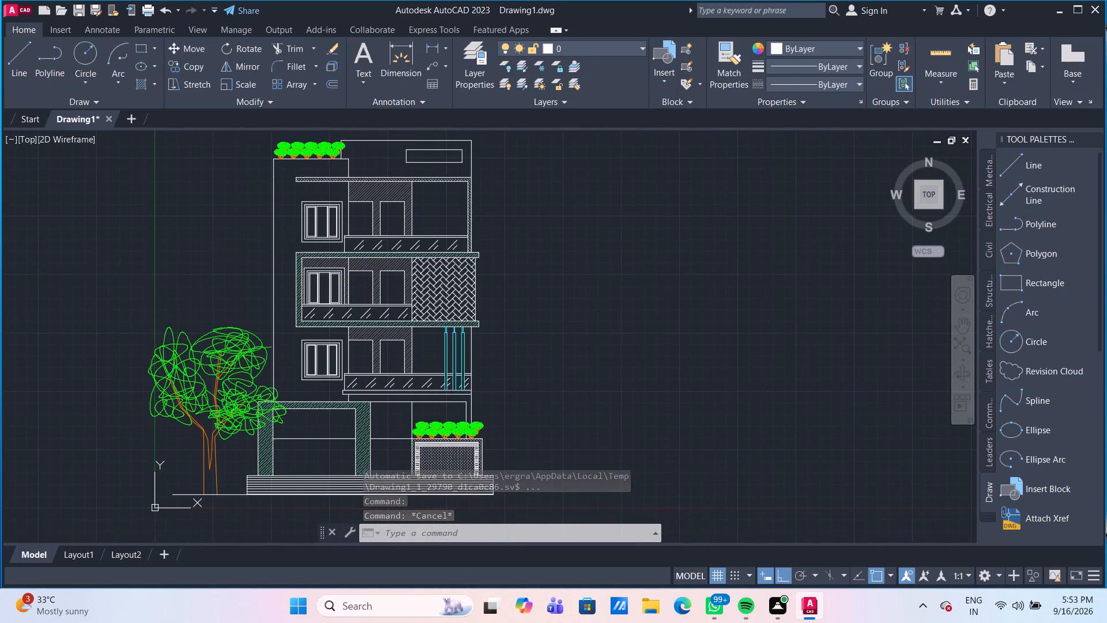
pyautogui.moveTo(227, 251); pyautogui.dragTo(220, 281, button='middle')
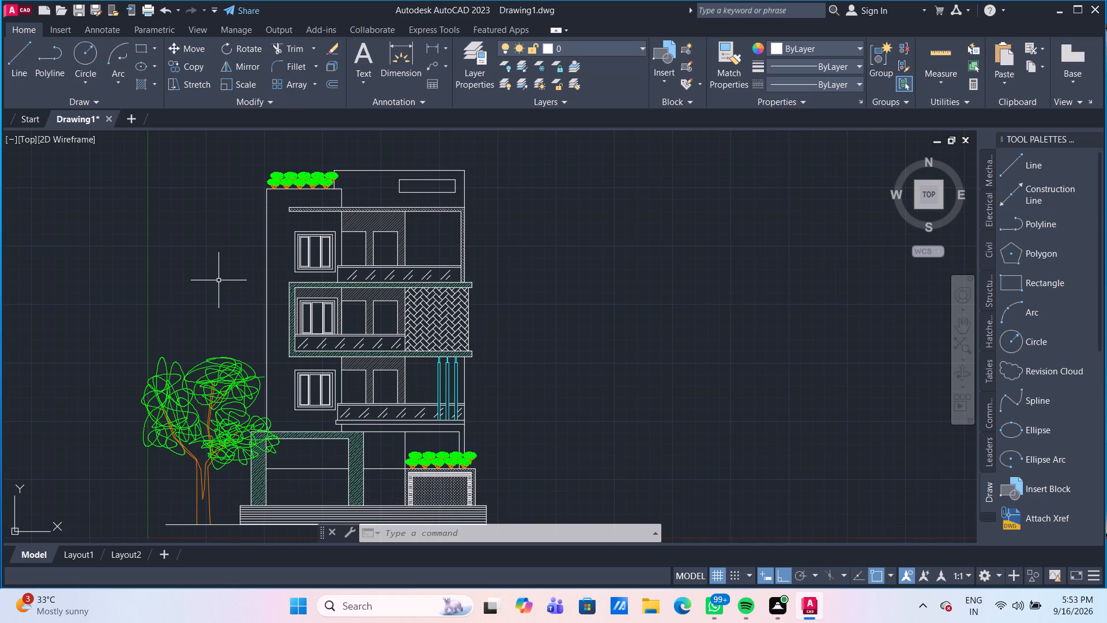
pyautogui.click(145, 84)
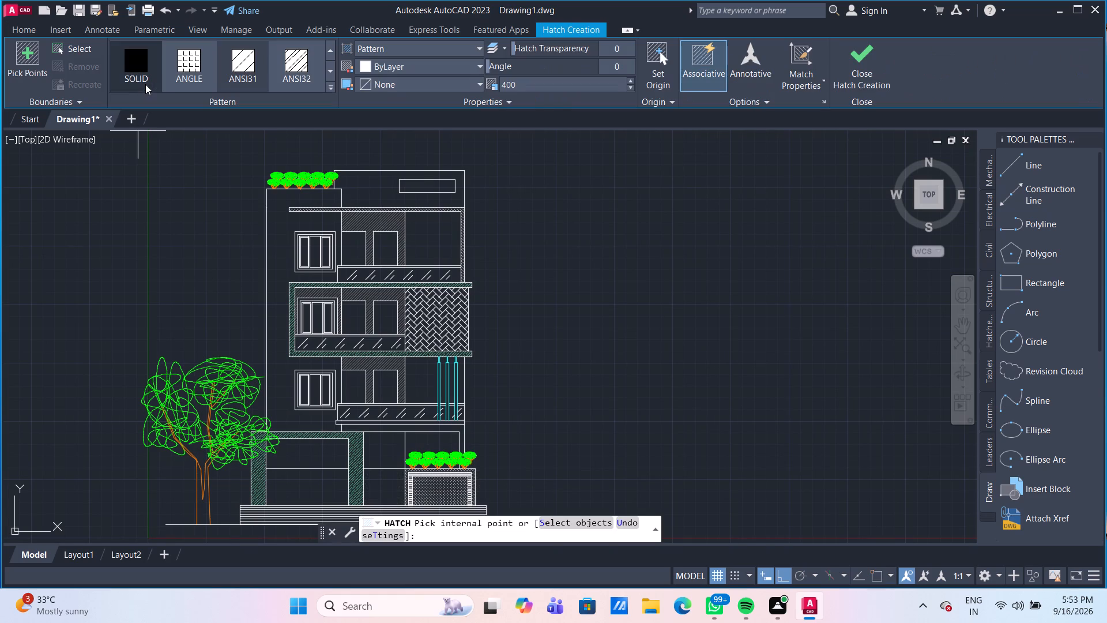
pyautogui.click(329, 66)
pyautogui.click(334, 69)
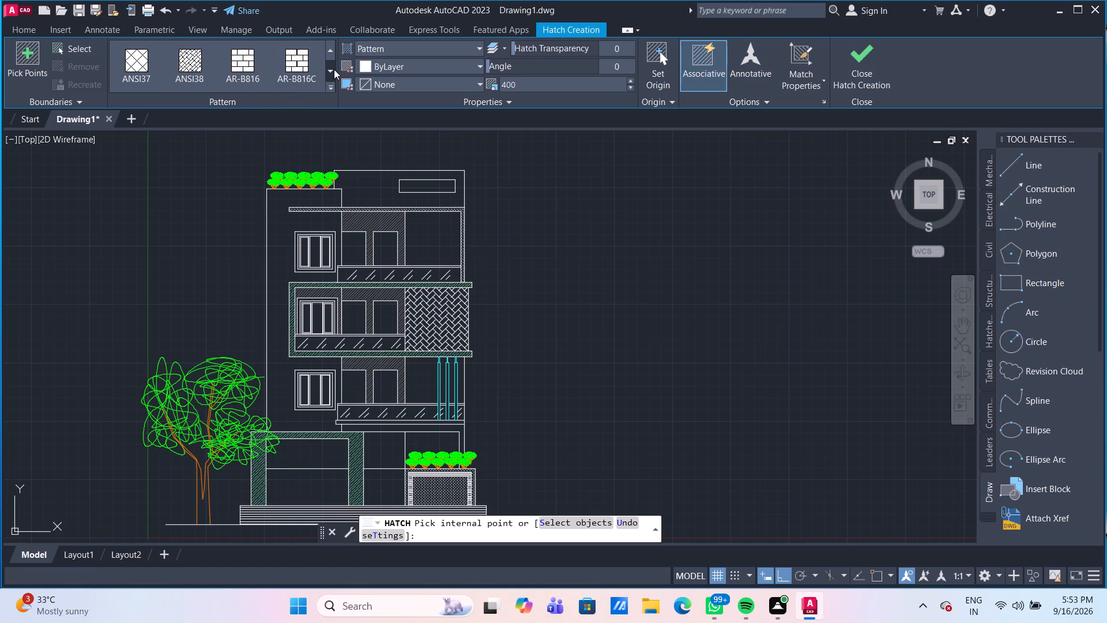
pyautogui.click(334, 69)
pyautogui.click(334, 69)
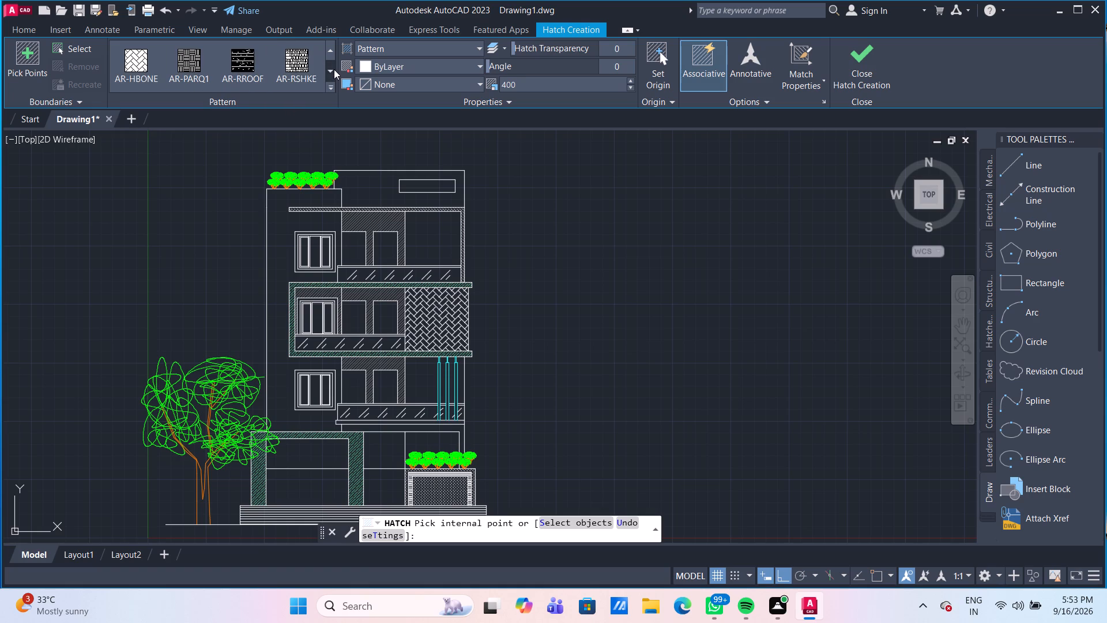
pyautogui.click(334, 69)
pyautogui.click(334, 69)
pyautogui.click(334, 69)
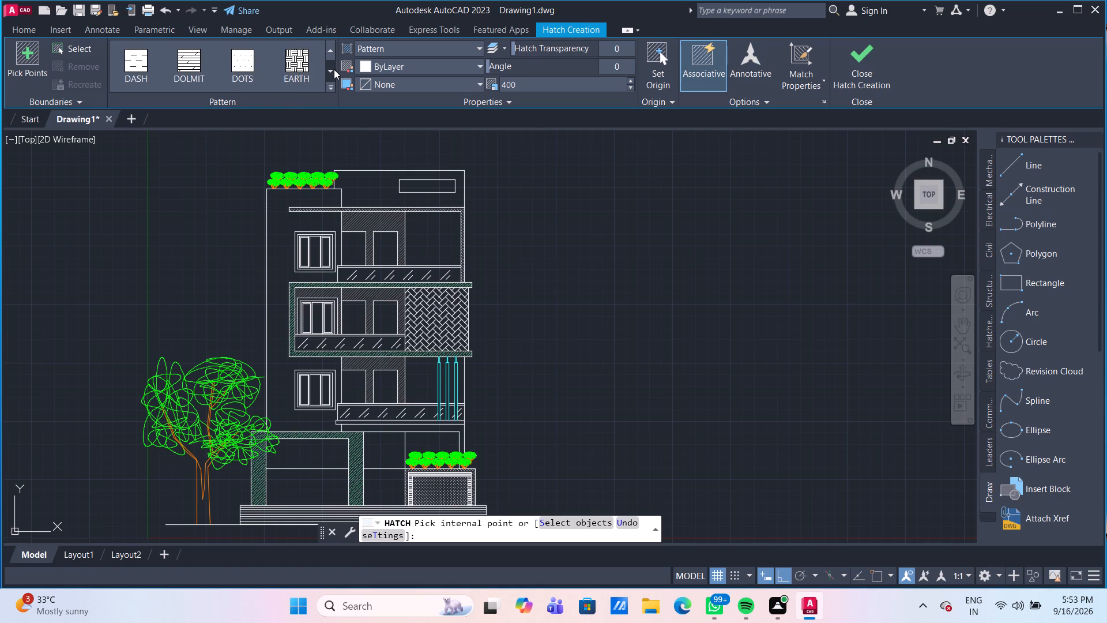
pyautogui.click(334, 69)
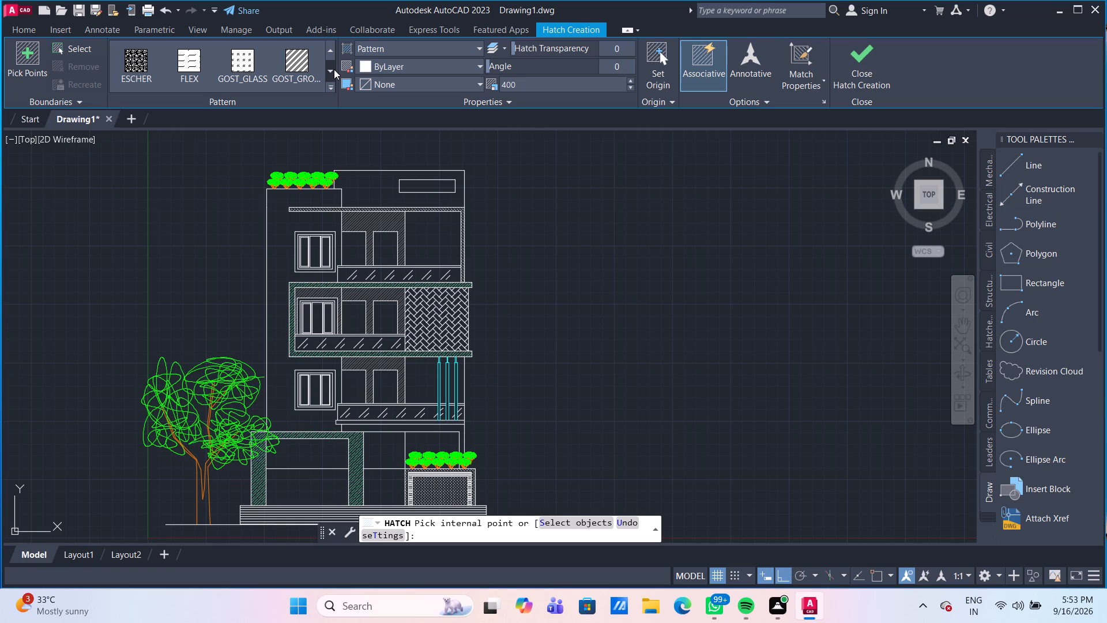
pyautogui.click(334, 69)
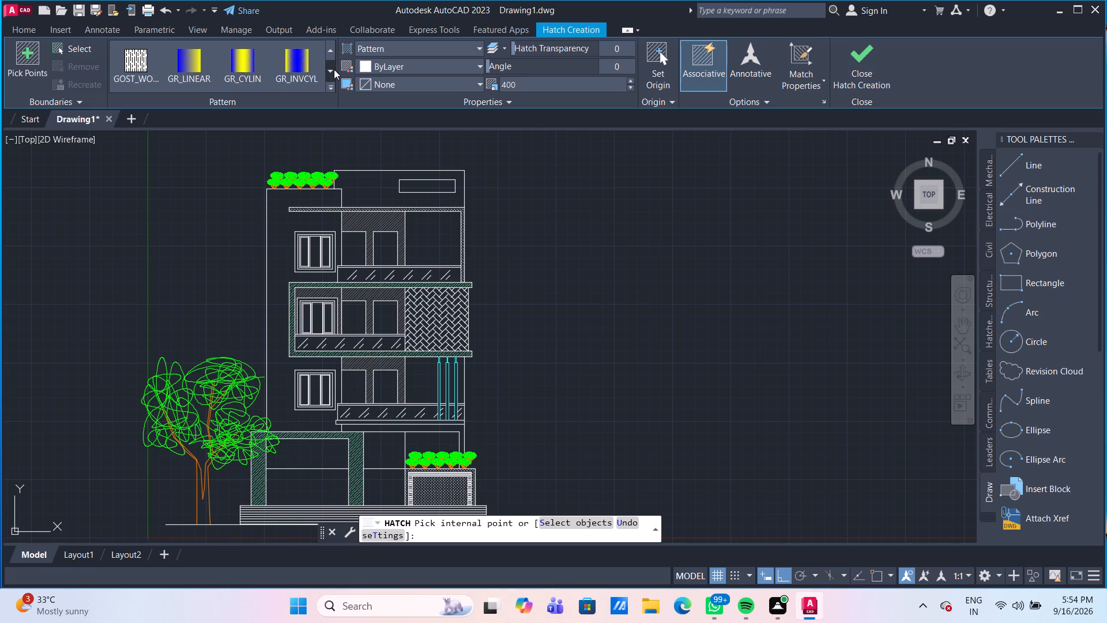
pyautogui.click(334, 69)
pyautogui.click(334, 69)
pyautogui.click(334, 69)
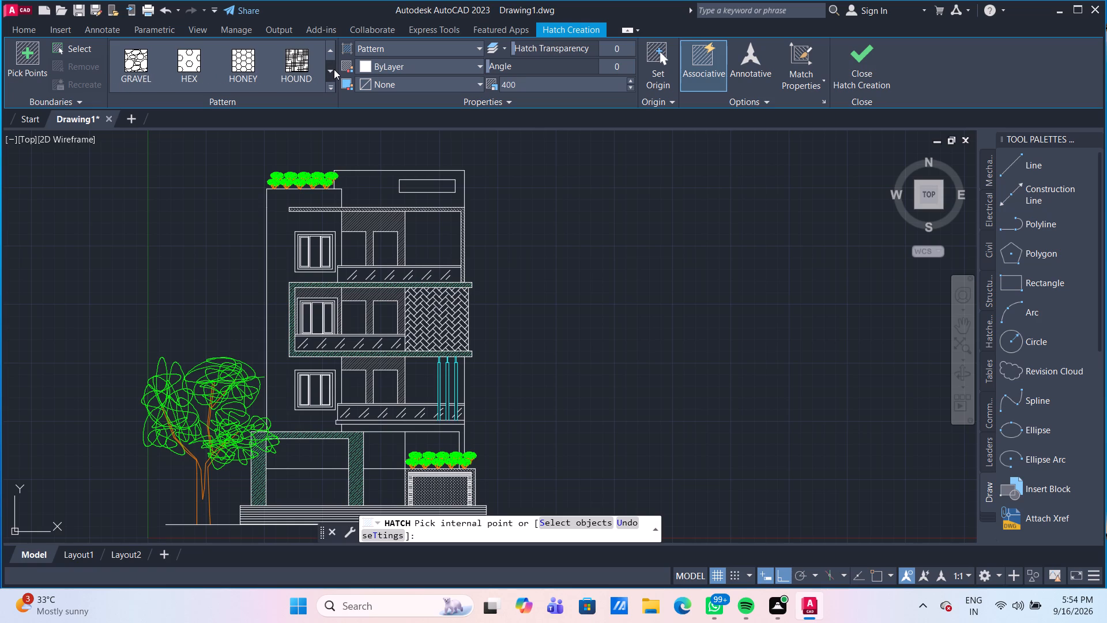
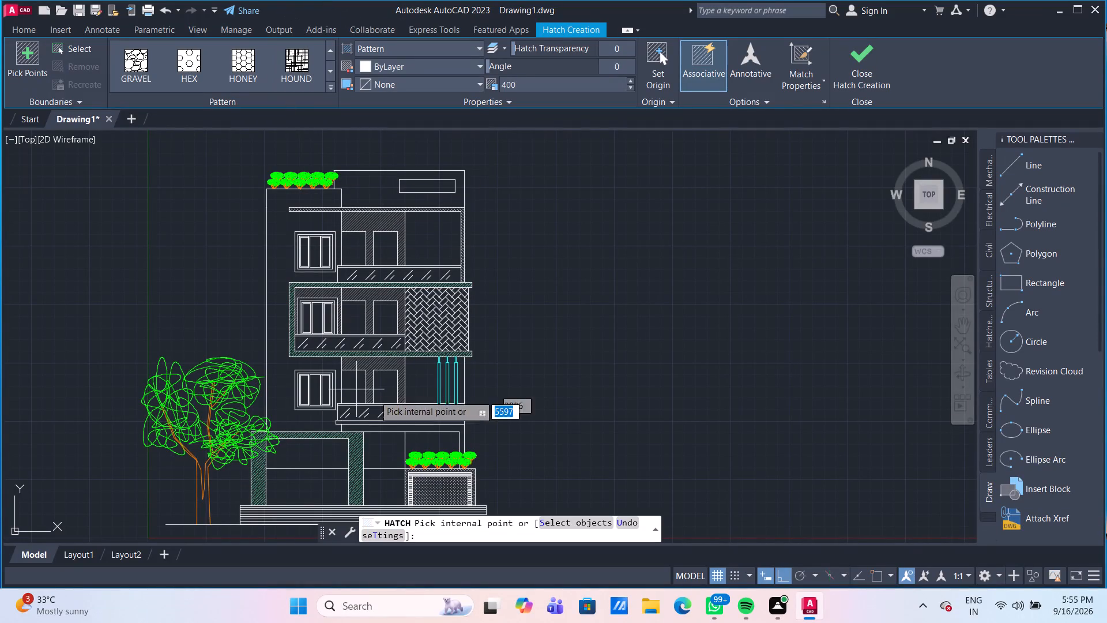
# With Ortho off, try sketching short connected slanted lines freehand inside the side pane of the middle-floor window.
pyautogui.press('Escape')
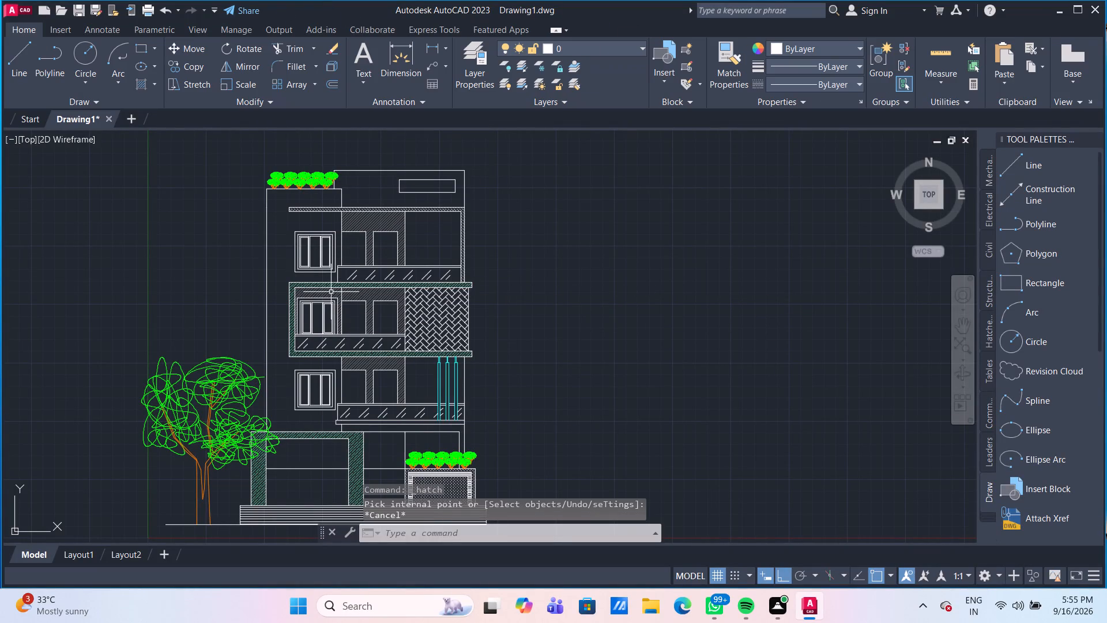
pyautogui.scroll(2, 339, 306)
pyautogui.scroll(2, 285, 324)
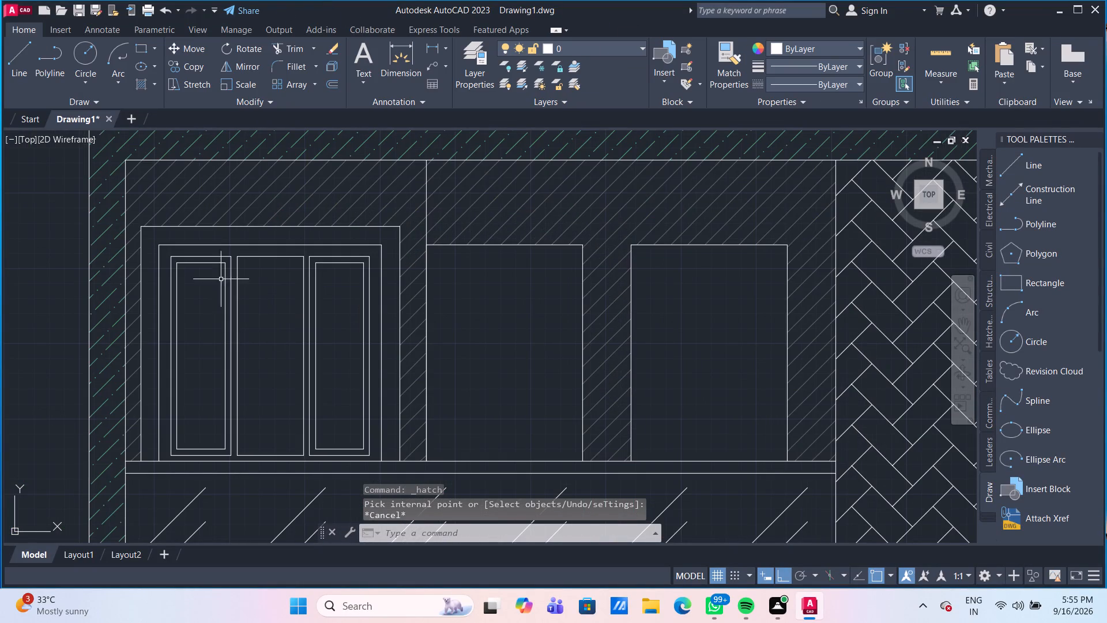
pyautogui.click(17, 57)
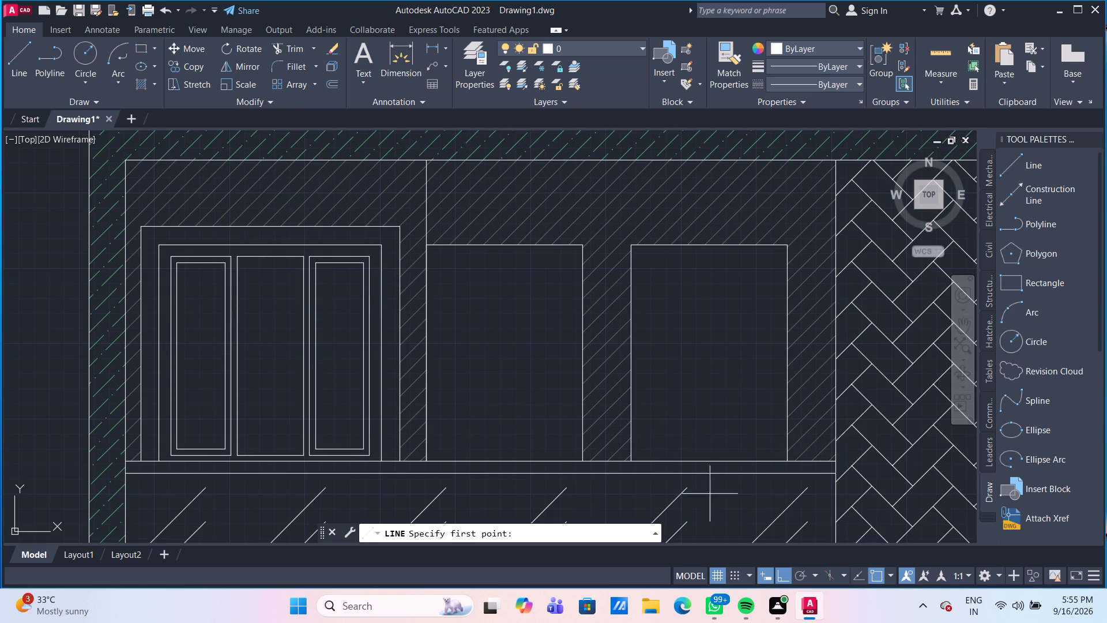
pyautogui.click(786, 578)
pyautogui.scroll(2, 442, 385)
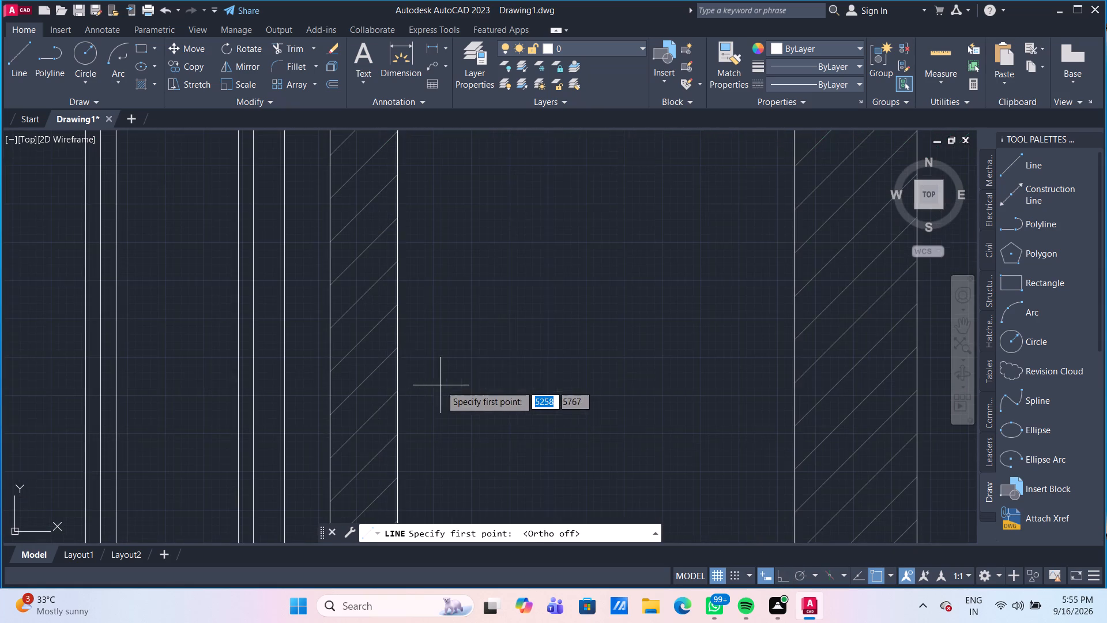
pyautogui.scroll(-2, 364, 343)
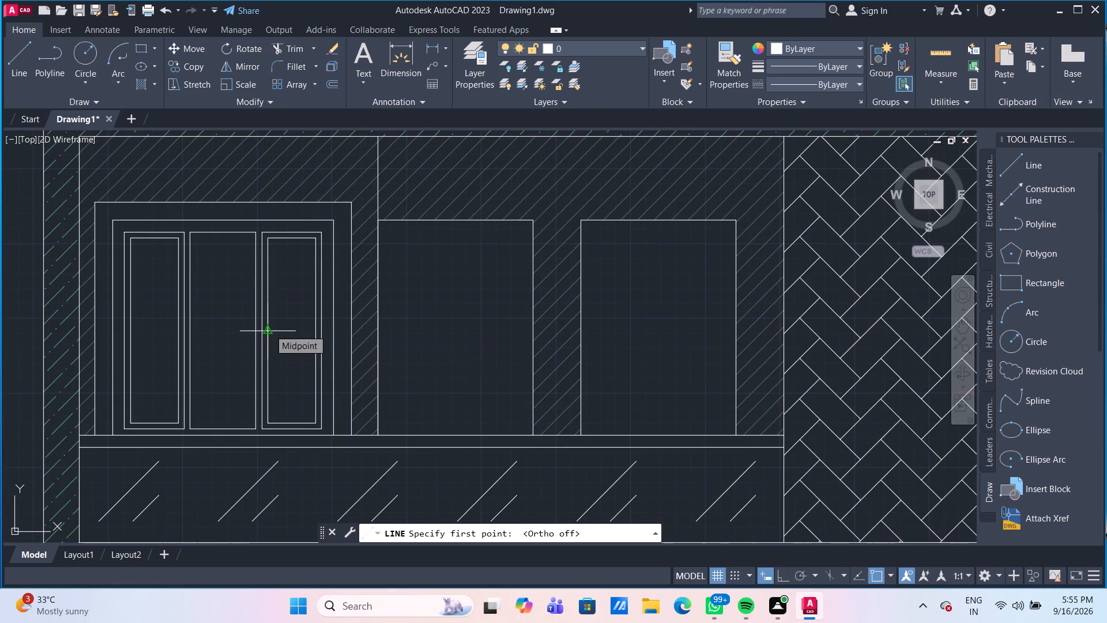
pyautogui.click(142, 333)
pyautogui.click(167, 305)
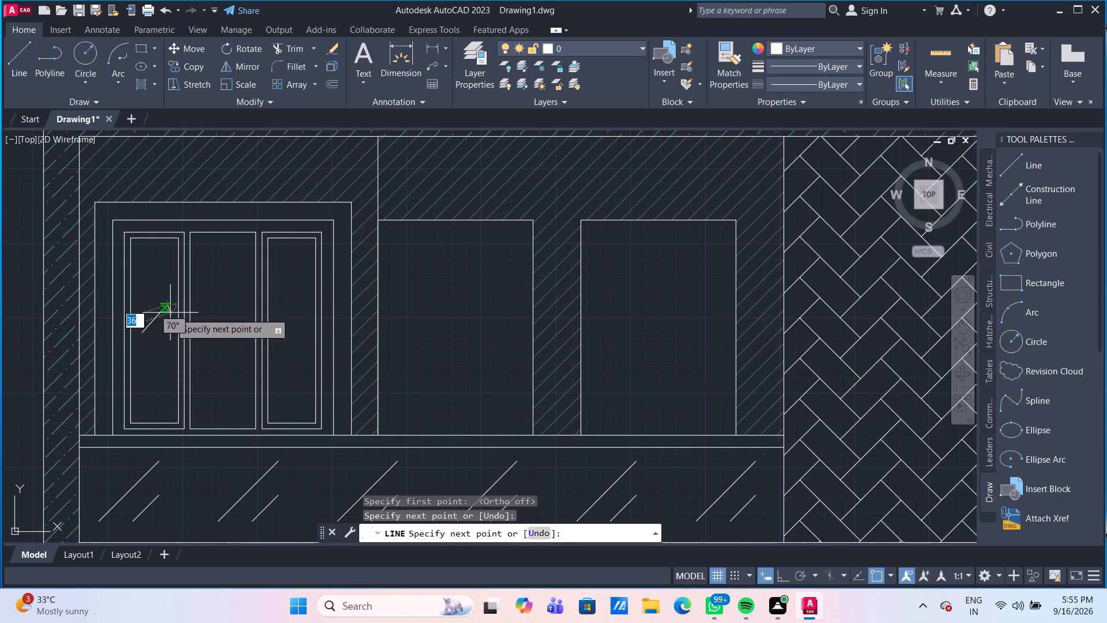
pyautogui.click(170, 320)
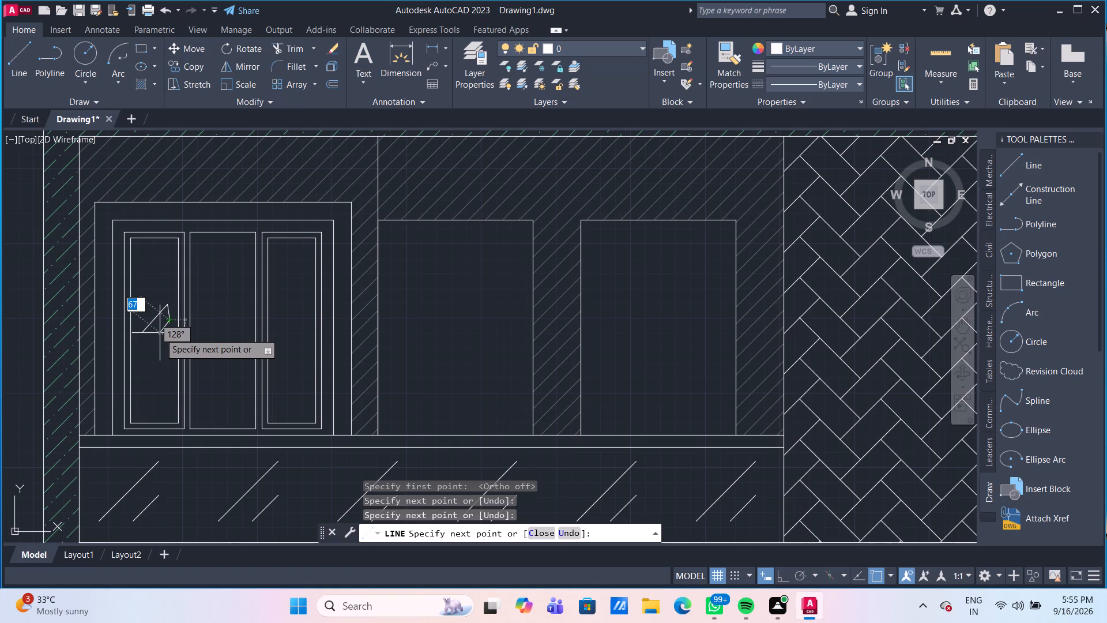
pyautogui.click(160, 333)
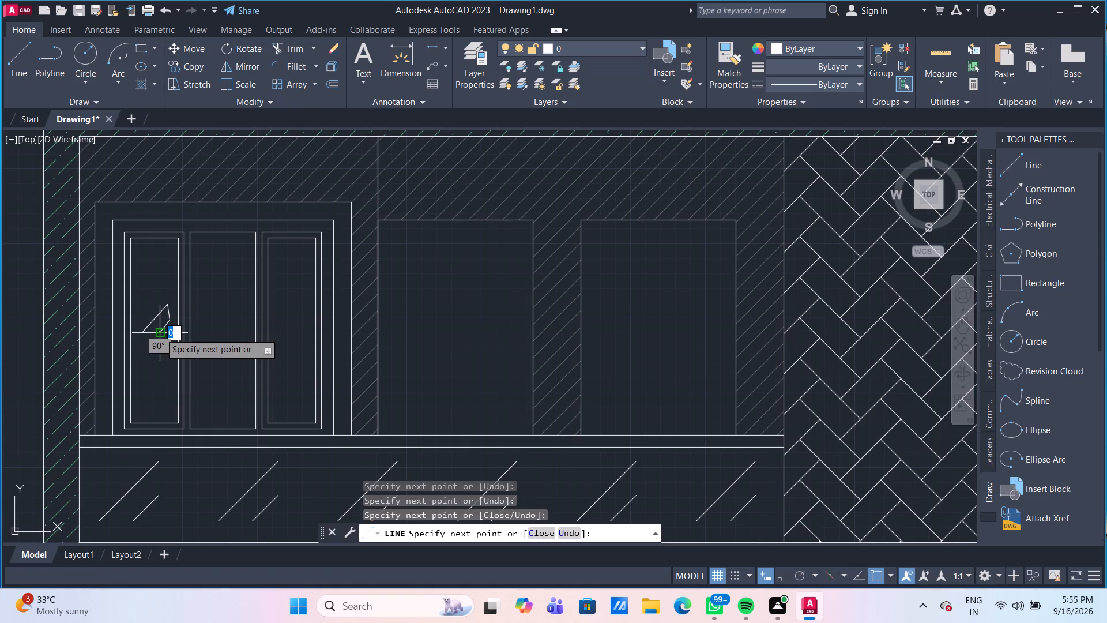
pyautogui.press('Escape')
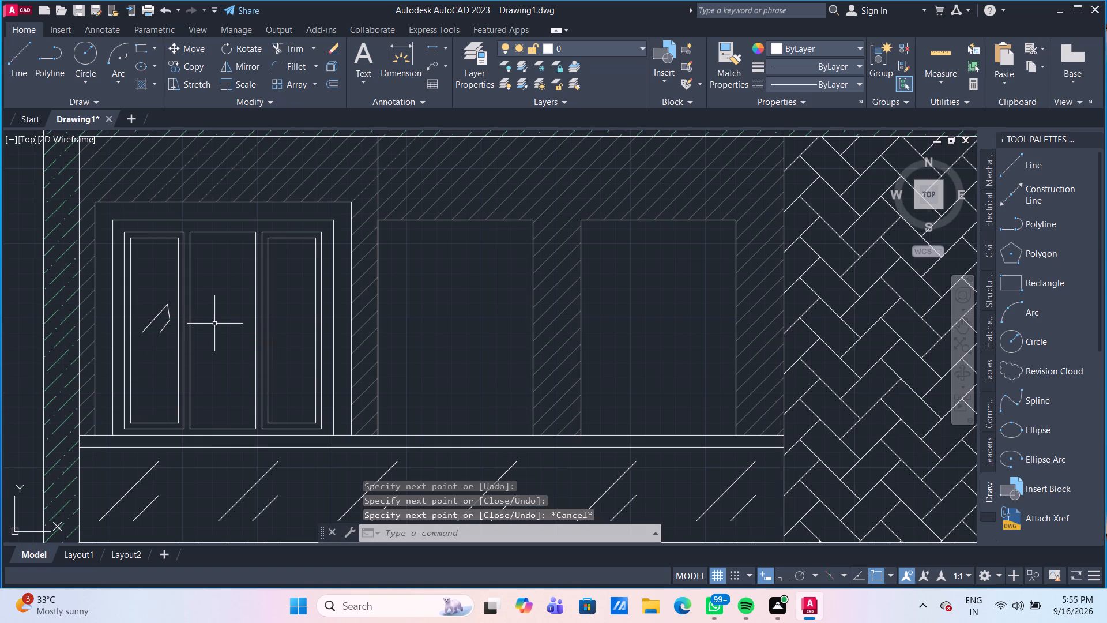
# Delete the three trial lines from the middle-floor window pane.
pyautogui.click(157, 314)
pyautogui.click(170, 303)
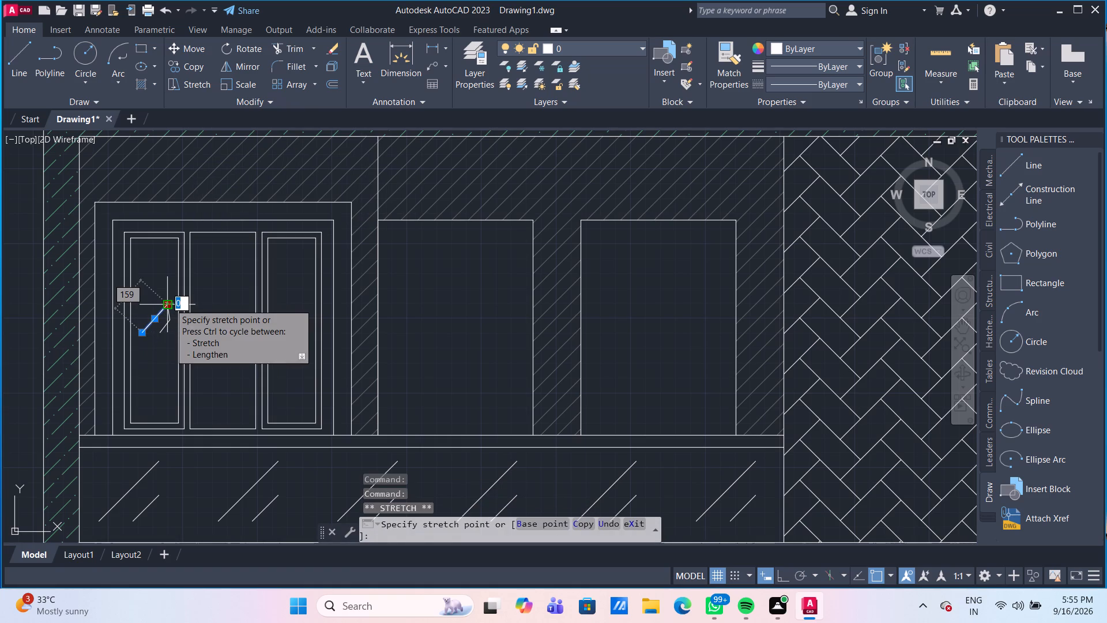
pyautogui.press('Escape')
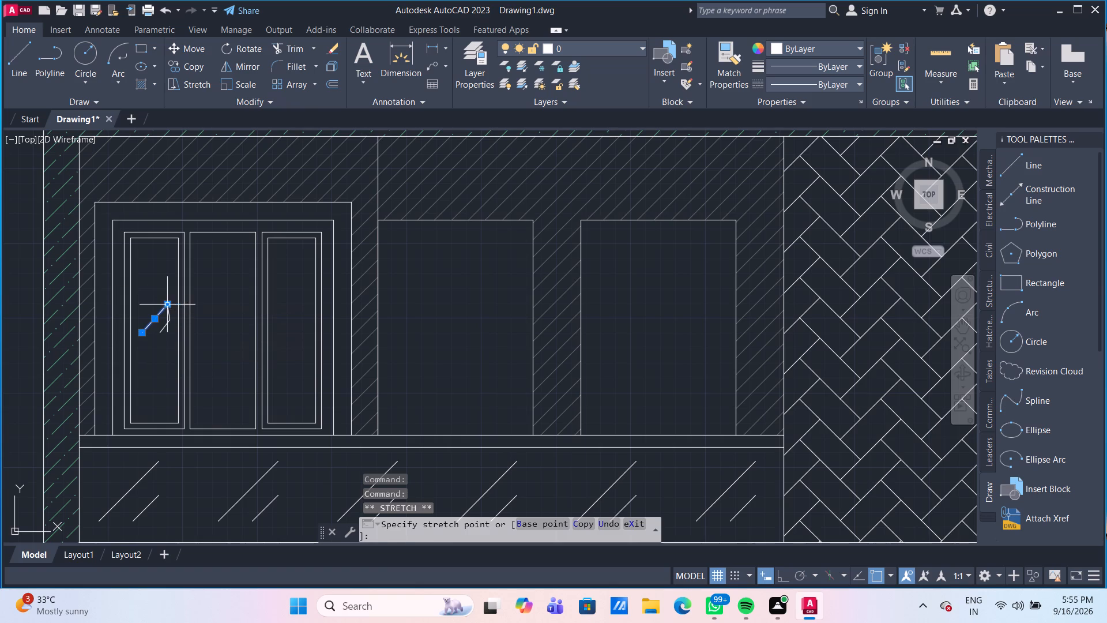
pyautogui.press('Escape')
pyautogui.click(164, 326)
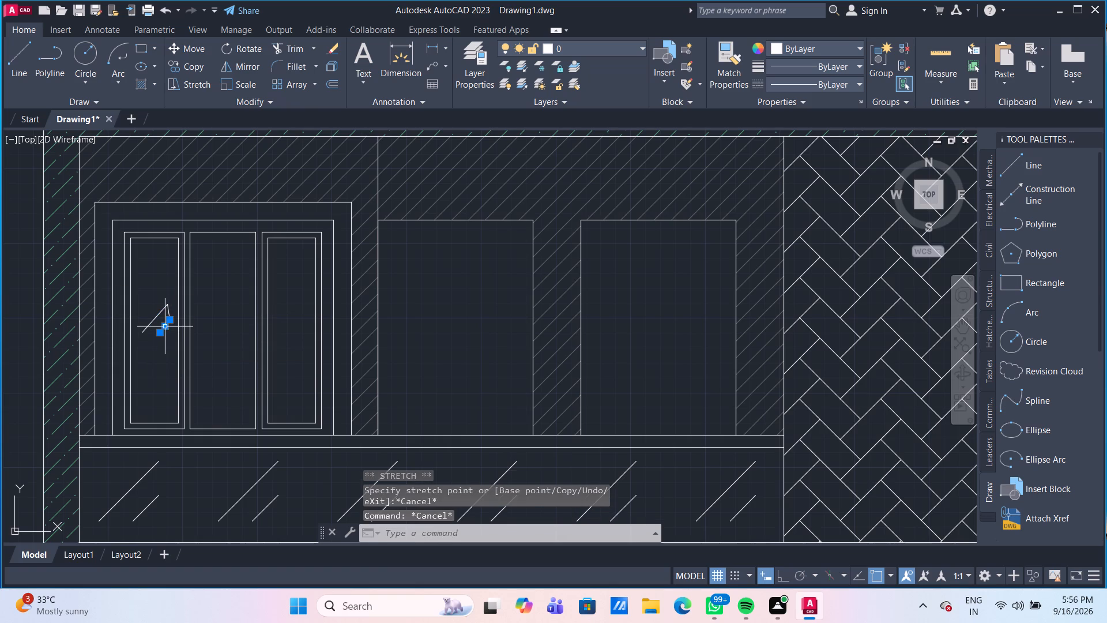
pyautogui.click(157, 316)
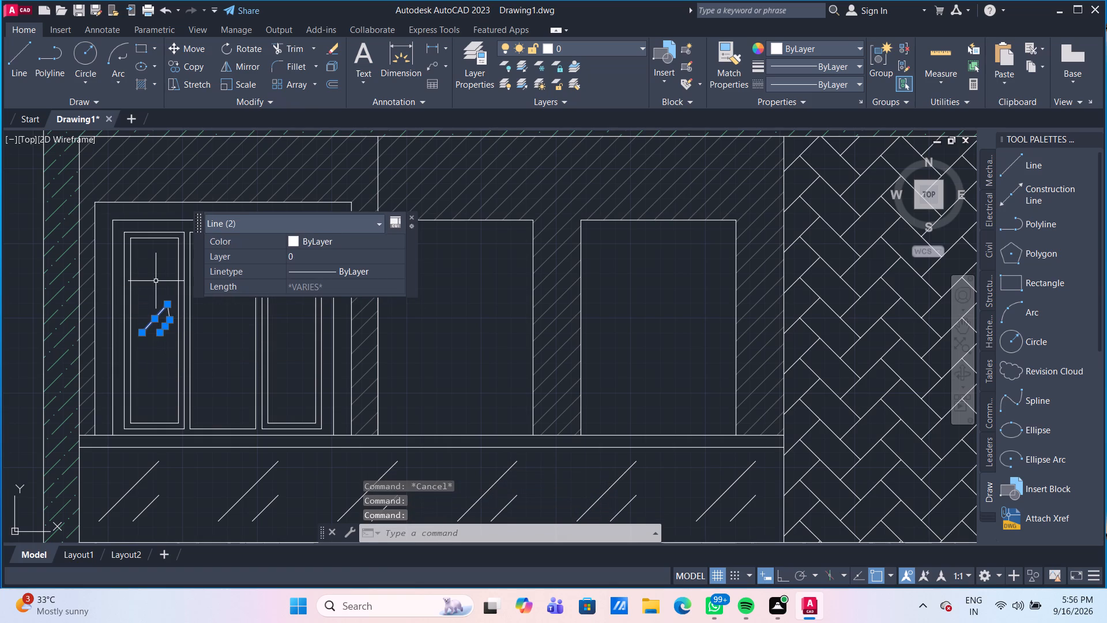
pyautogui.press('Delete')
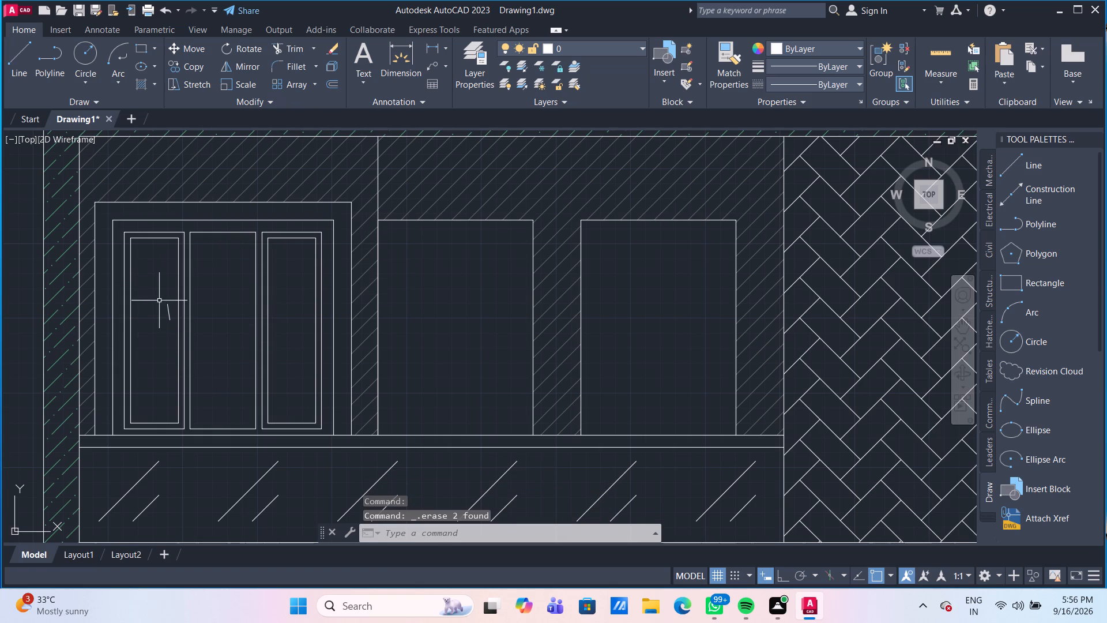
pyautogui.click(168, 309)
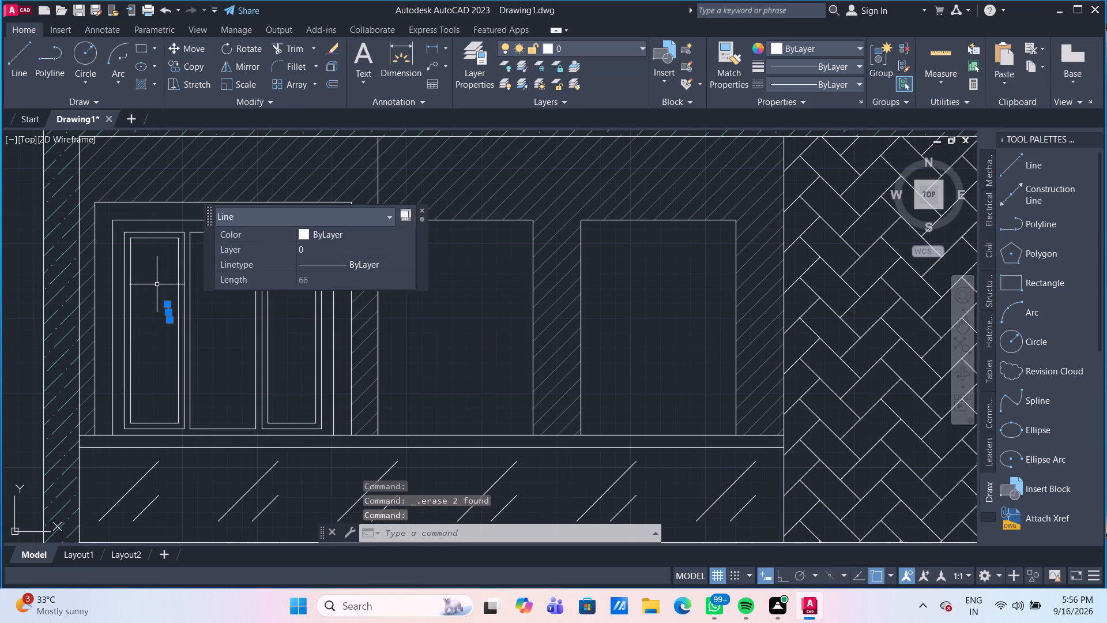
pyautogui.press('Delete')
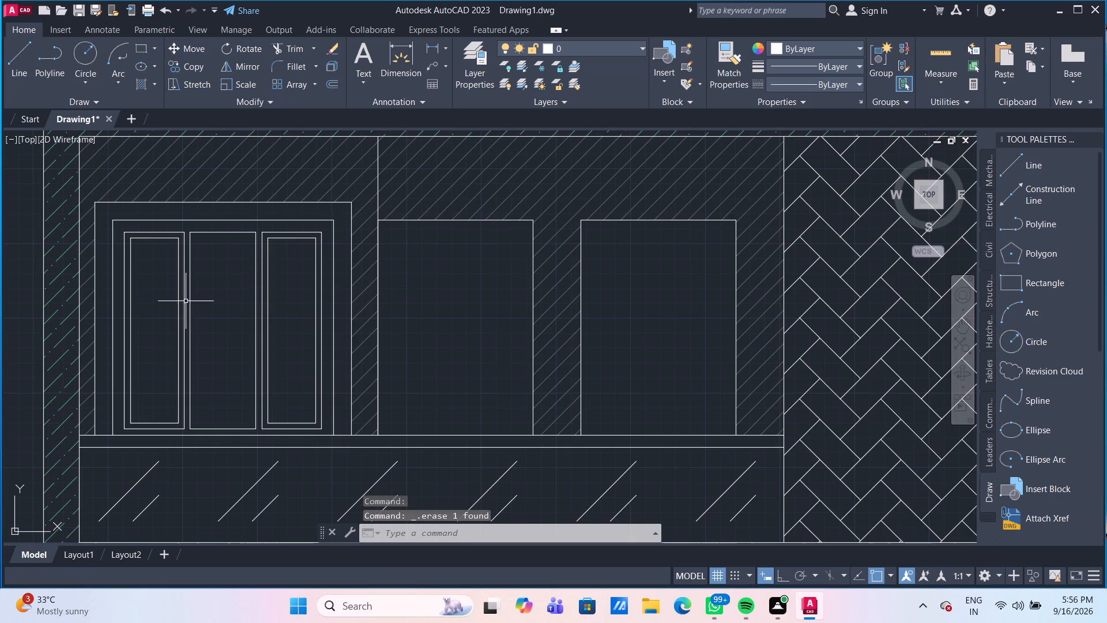
# Draw a 100 by 100 square in the empty space beside the building elevation.
pyautogui.scroll(-3, 202, 309)
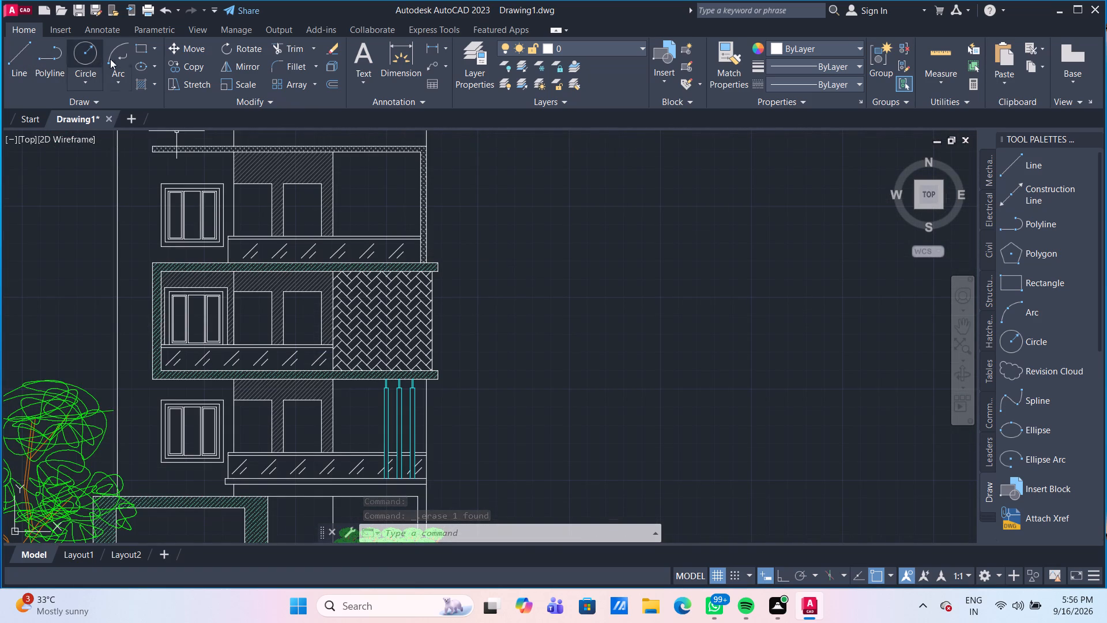
pyautogui.click(141, 48)
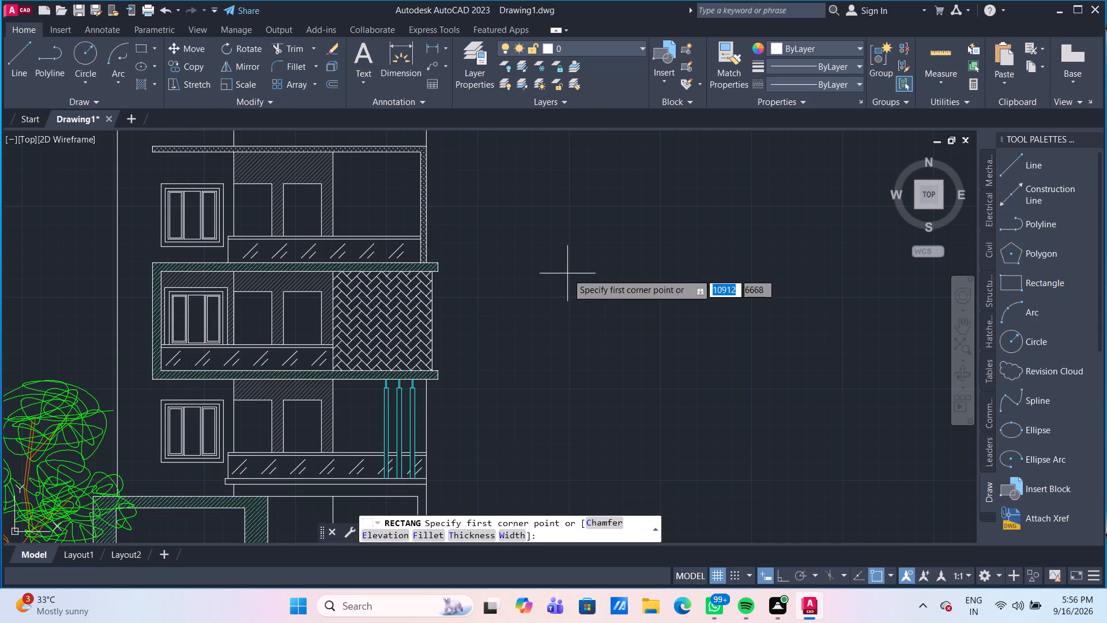
pyautogui.click(567, 273)
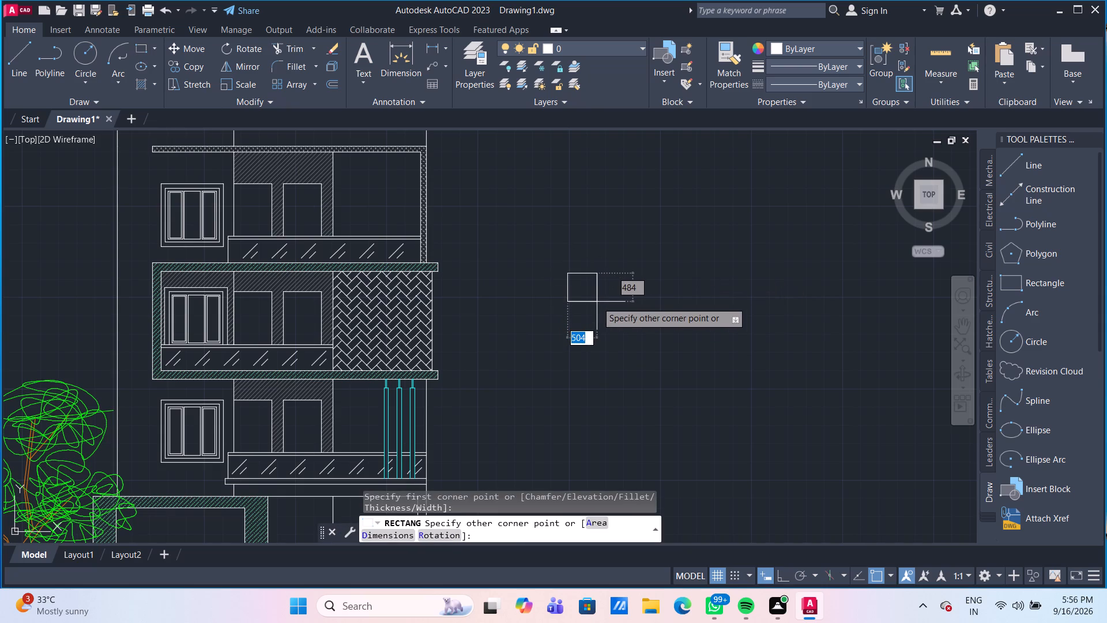
pyautogui.write('100')
pyautogui.press('Tab')
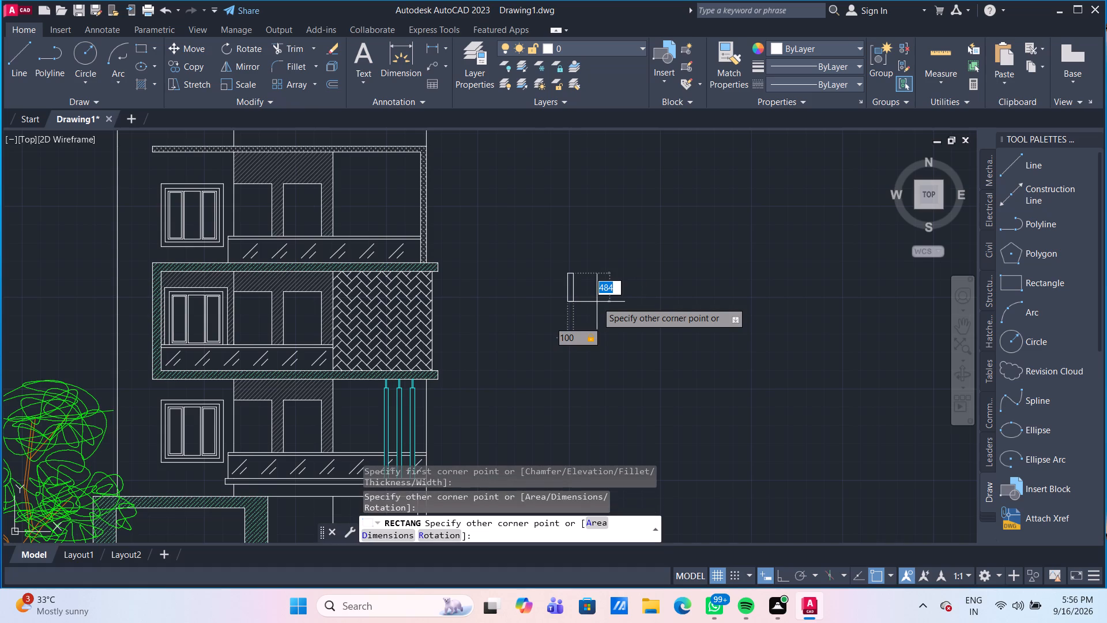
pyautogui.write('100')
pyautogui.press('Return')
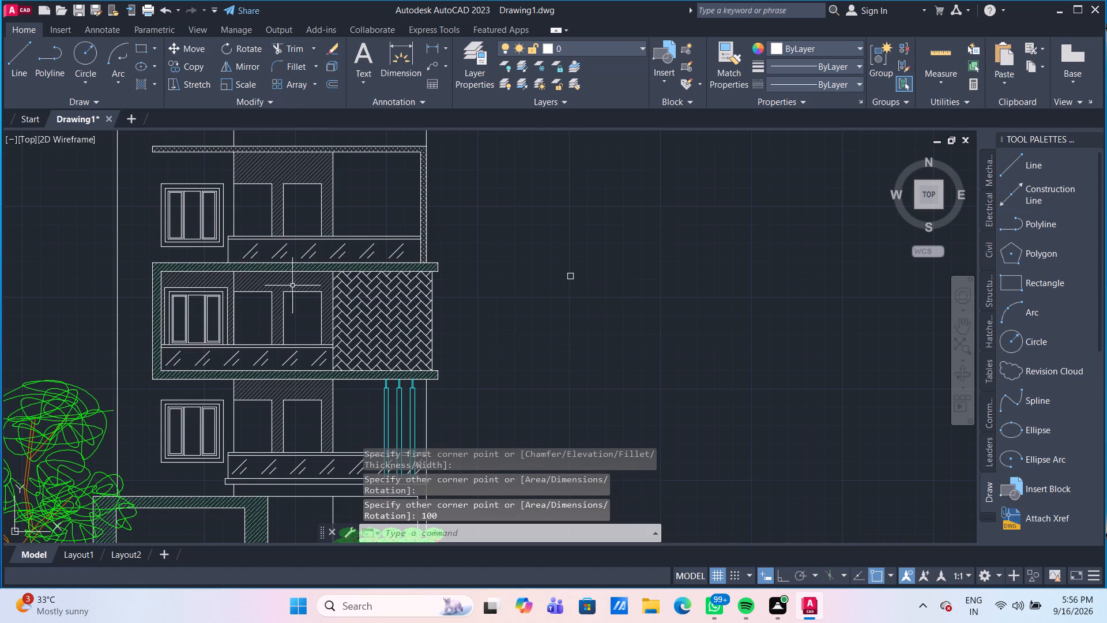
# Quick-measure the geometry around the narrow dotted upper-floor column above the middle-floor frame.
pyautogui.scroll(2, 231, 282)
pyautogui.moveTo(226, 288); pyautogui.dragTo(308, 276, button='middle')
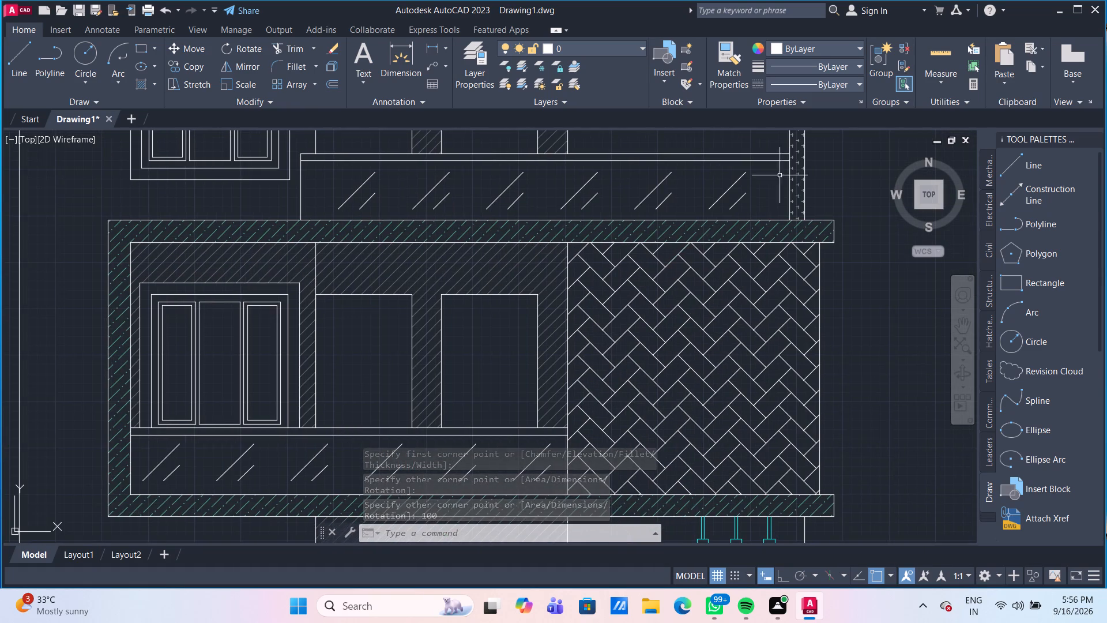
pyautogui.click(948, 52)
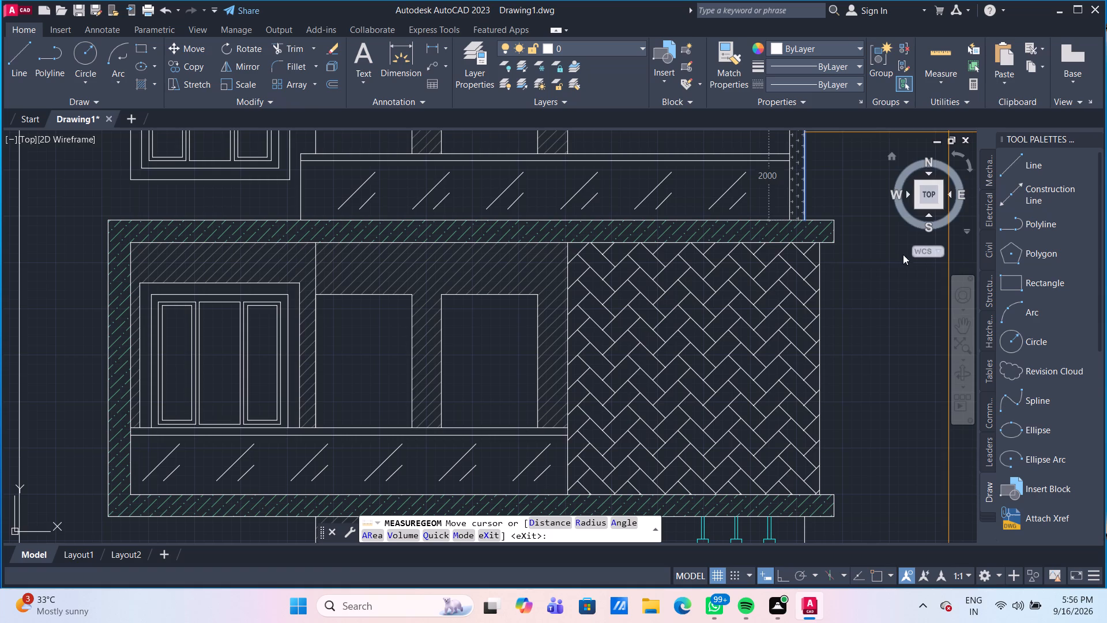
pyautogui.press('Escape')
# Offset the small square beside the building outward by 25.
pyautogui.moveTo(872, 278); pyautogui.dragTo(581, 245, button='middle')
pyautogui.scroll(-1, 581, 245)
pyautogui.scroll(2, 771, 238)
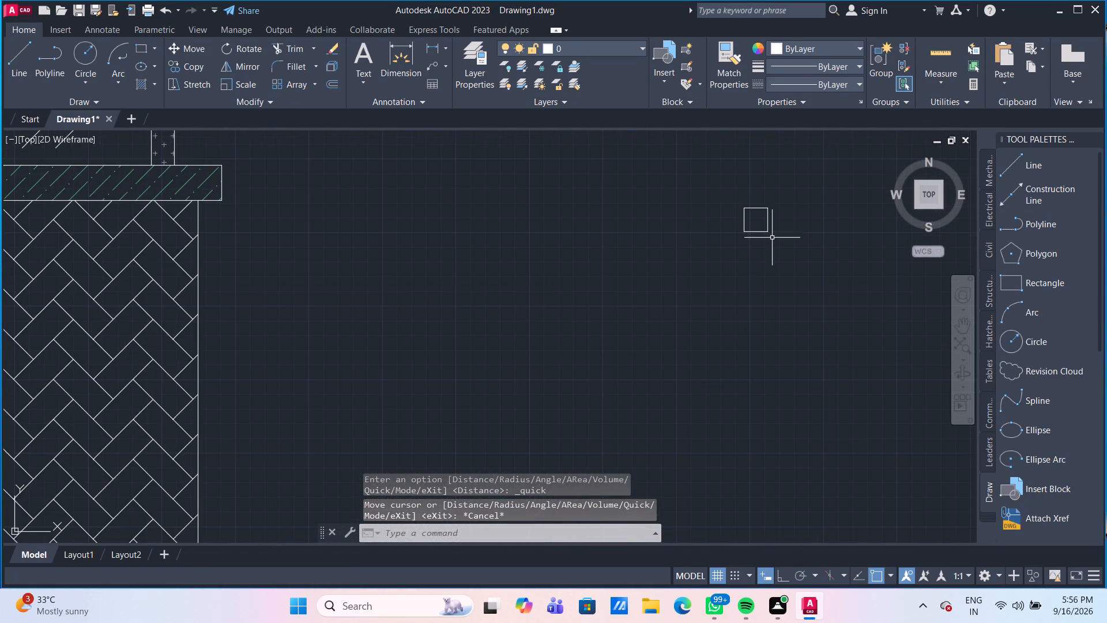
pyautogui.moveTo(786, 215); pyautogui.dragTo(677, 275, button='middle')
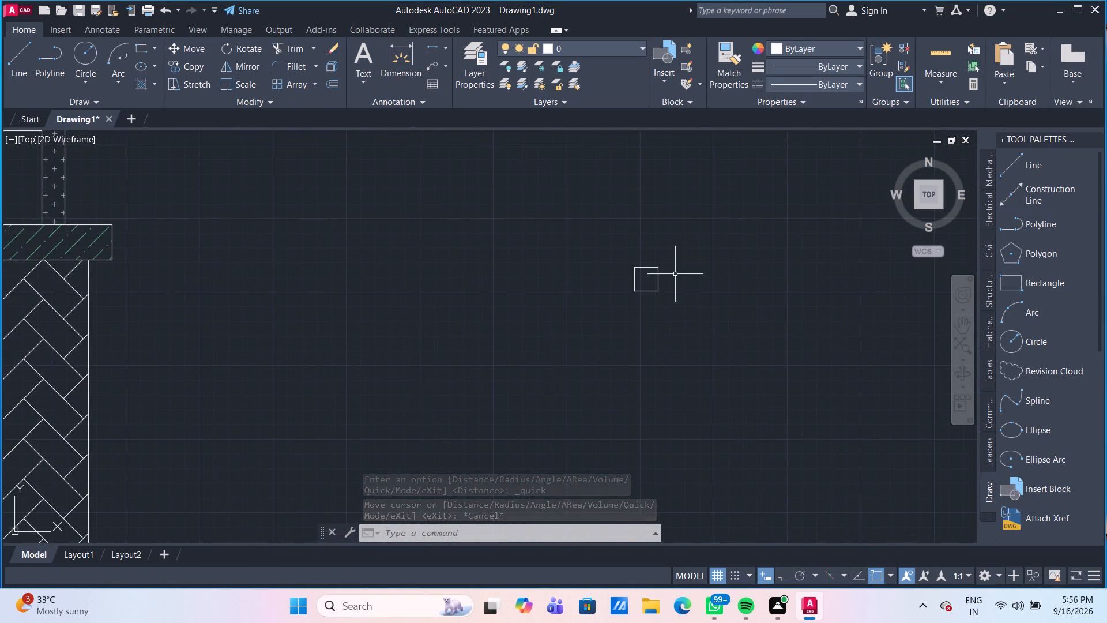
pyautogui.scroll(1, 675, 274)
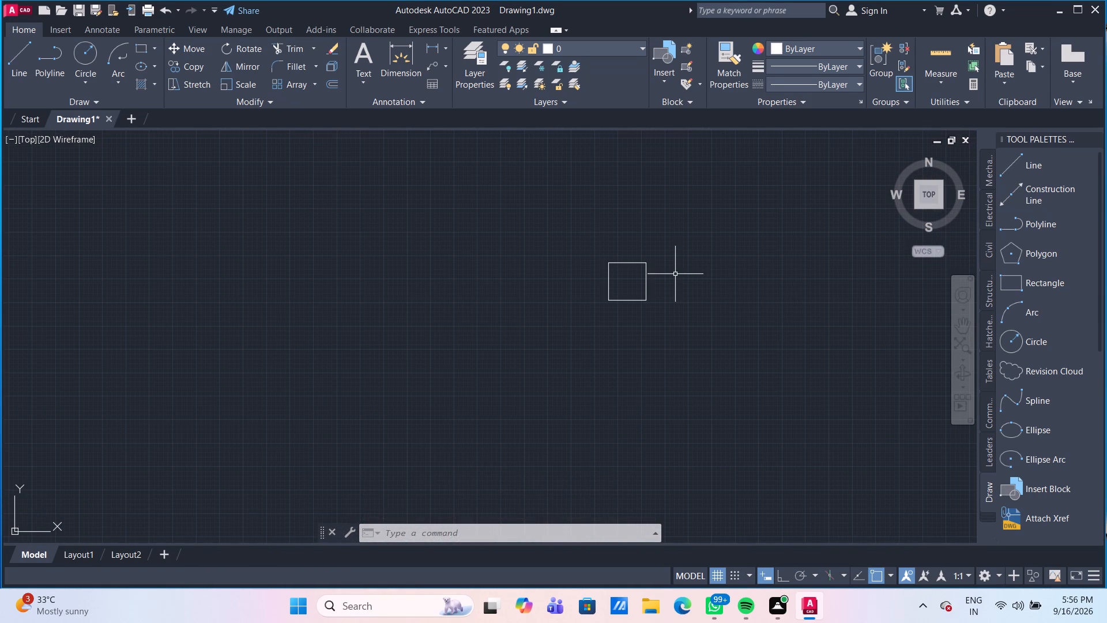
pyautogui.press('o')
pyautogui.press('Return')
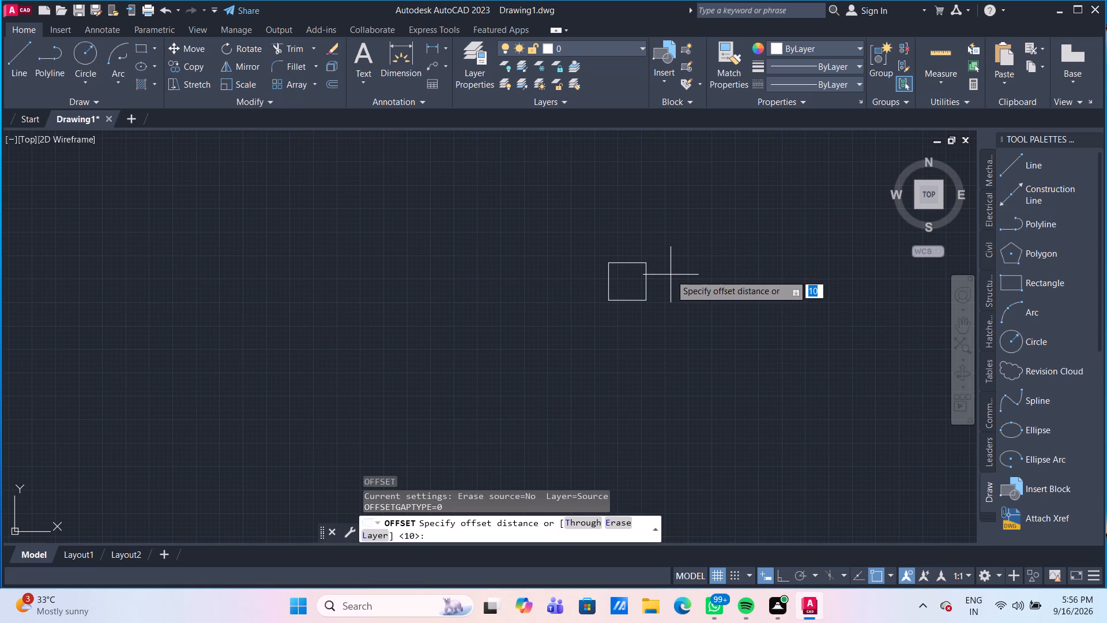
pyautogui.write('25')
pyautogui.press('Return')
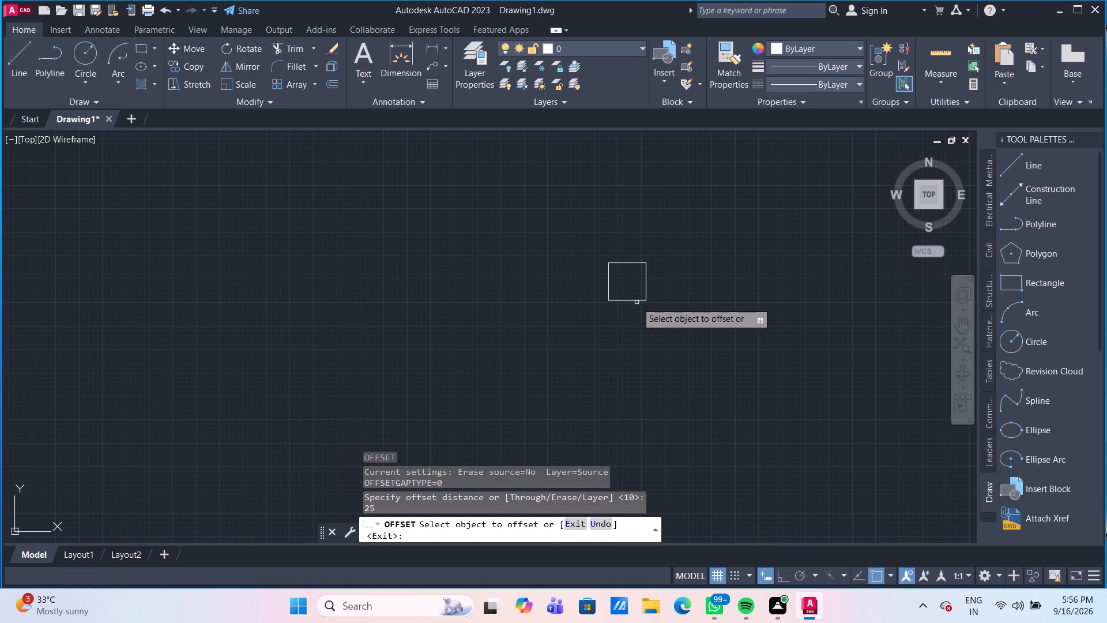
pyautogui.click(634, 300)
pyautogui.click(642, 318)
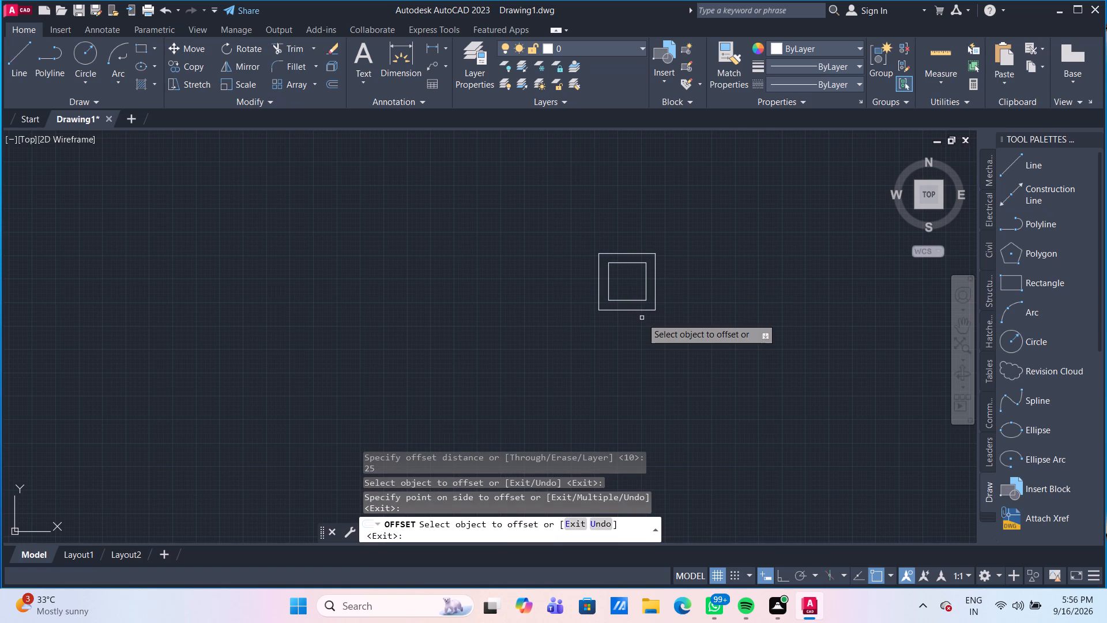
pyautogui.scroll(2, 643, 316)
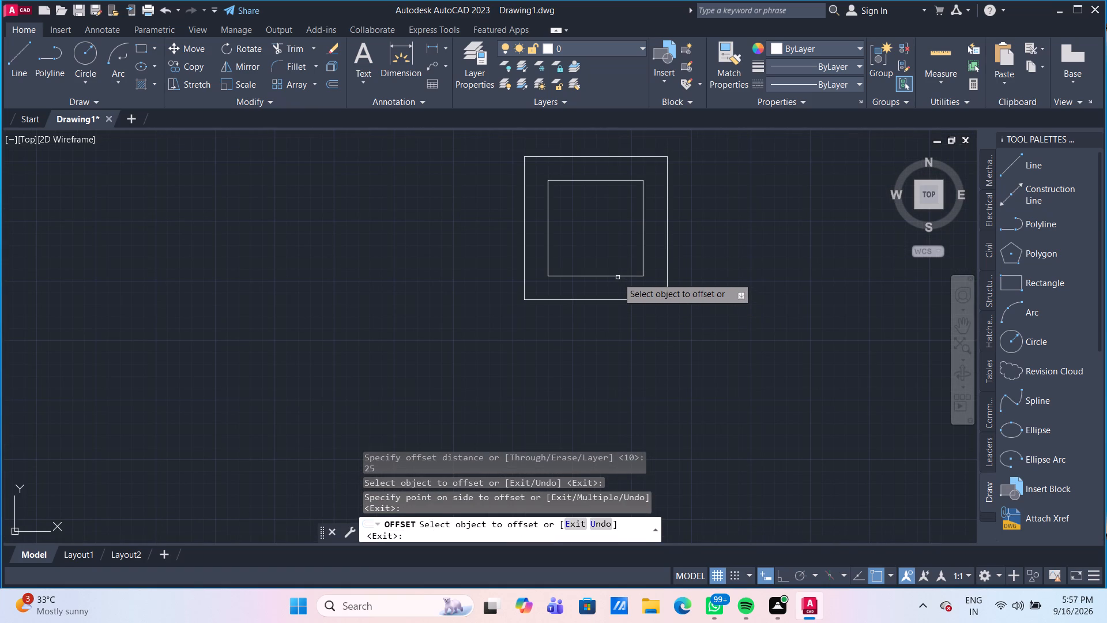
pyautogui.click(614, 275)
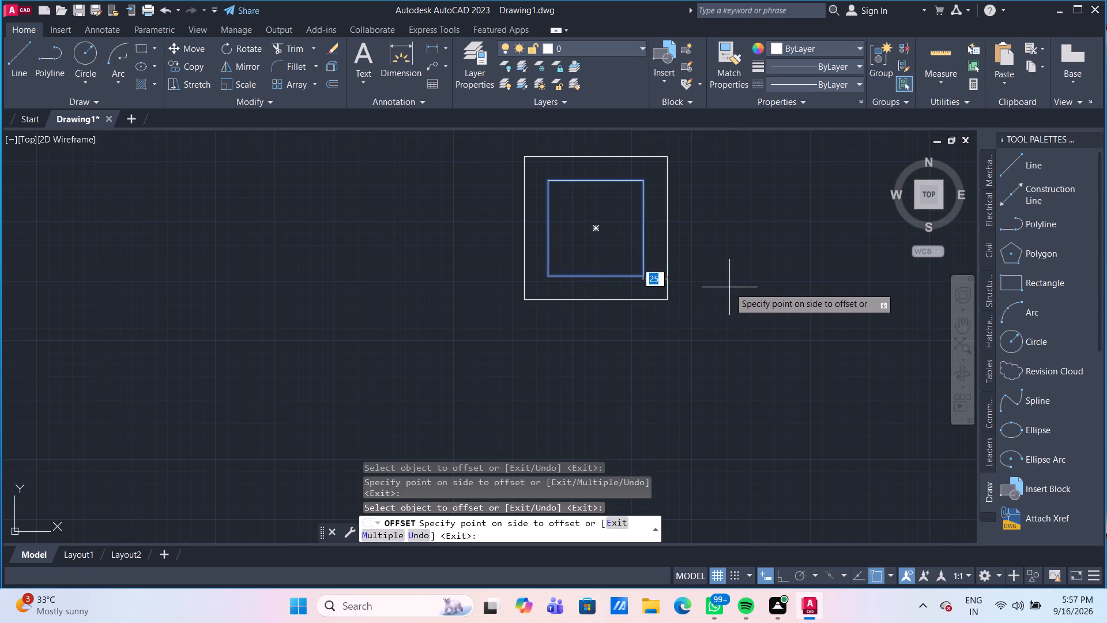
pyautogui.press('Escape')
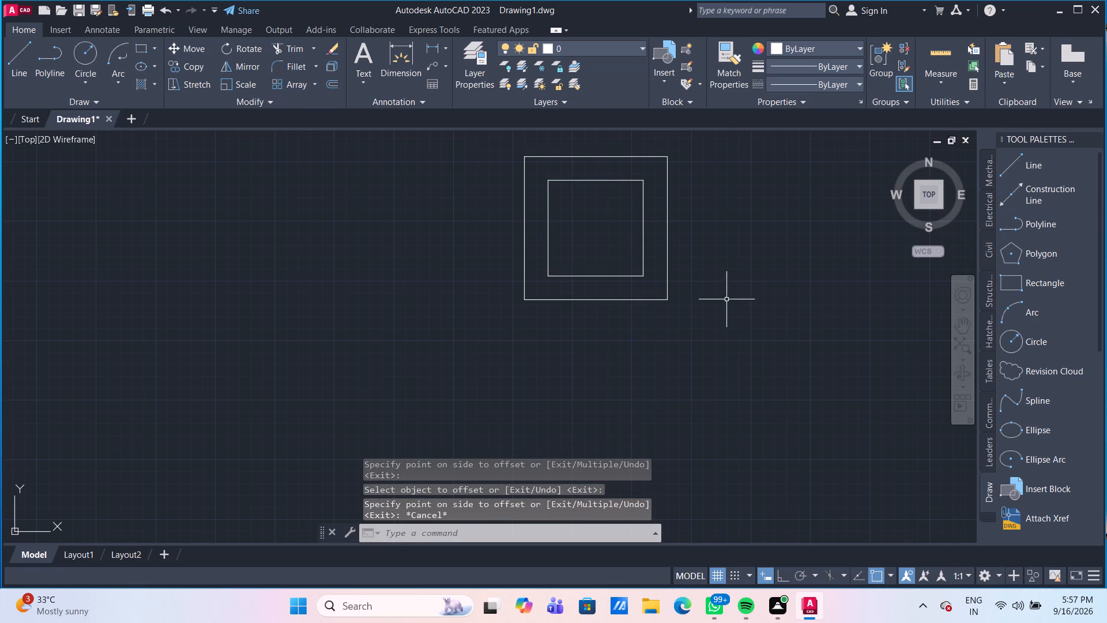
# Delete the outer offset square, keeping the inner 100 by 100 square.
pyautogui.click(696, 322)
pyautogui.click(640, 289)
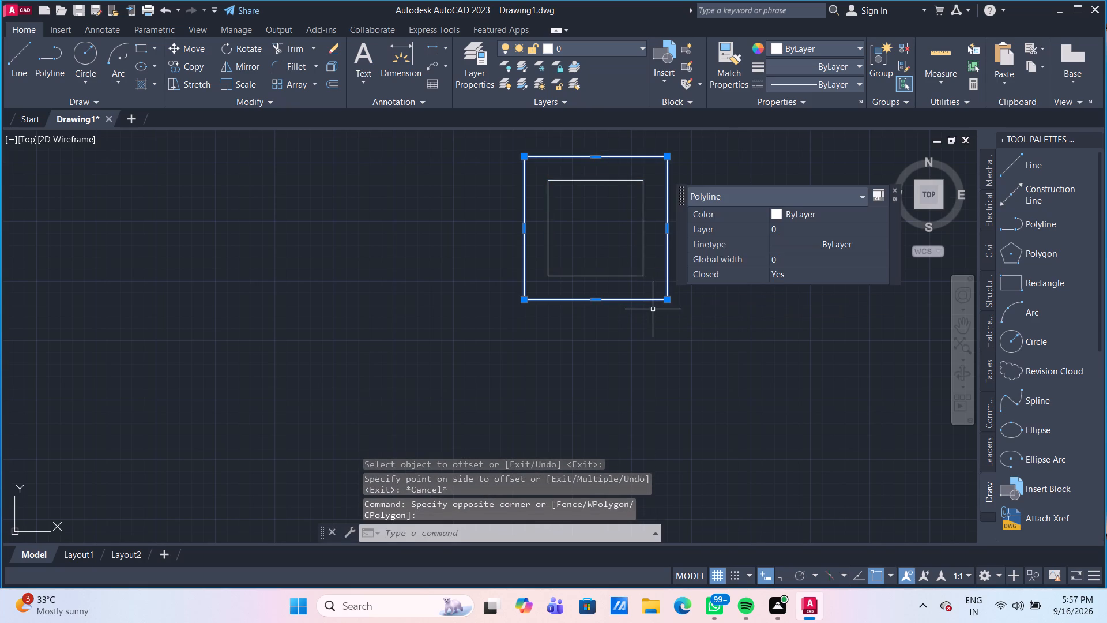
pyautogui.press('Delete')
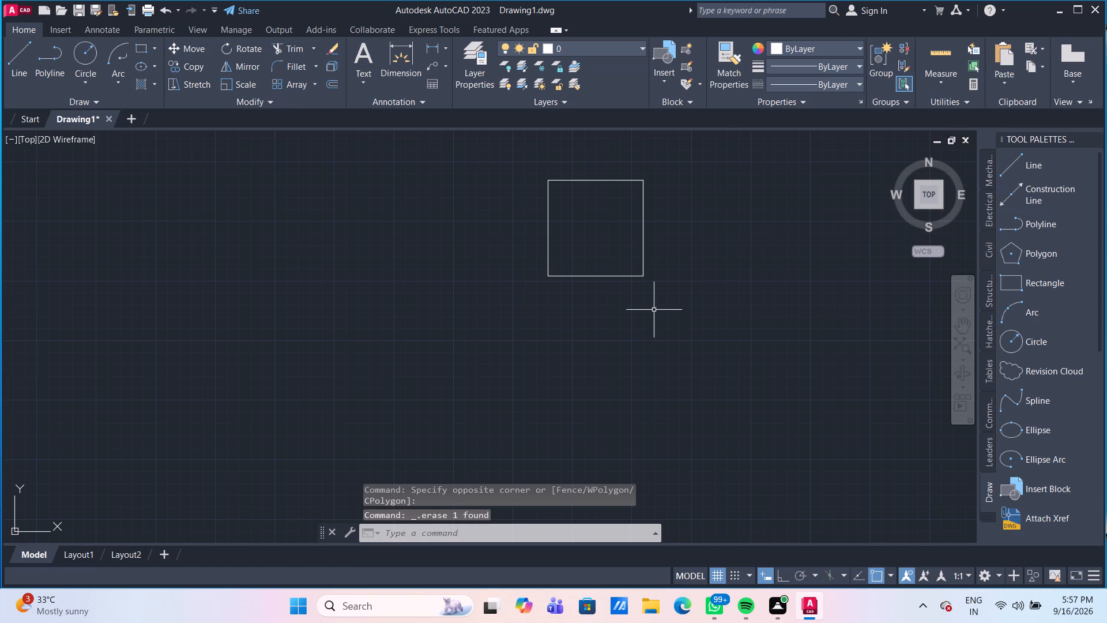
# Offset the remaining 100 by 100 square outward by 15.
pyautogui.press('o')
pyautogui.press('Return')
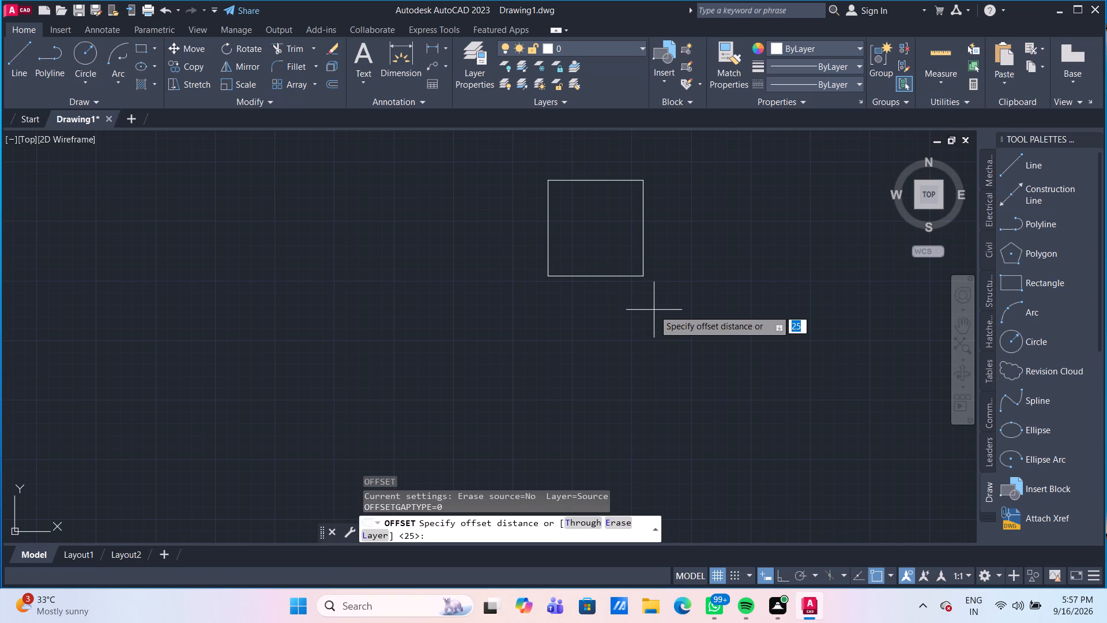
pyautogui.write('15')
pyautogui.press('Return')
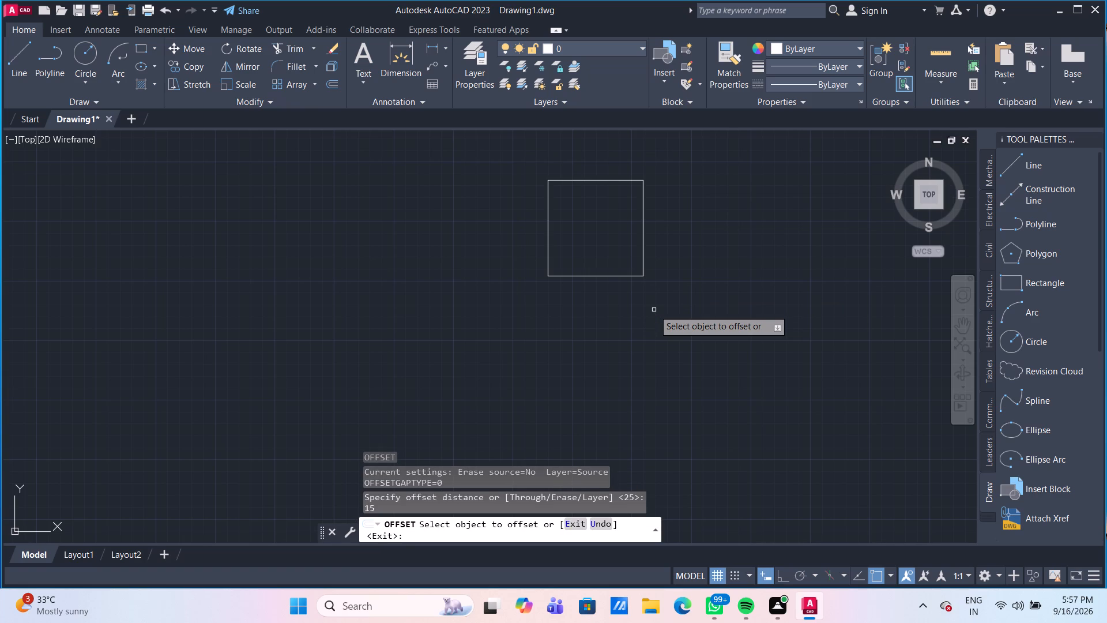
pyautogui.moveTo(628, 276); pyautogui.dragTo(628, 282)
pyautogui.click(635, 319)
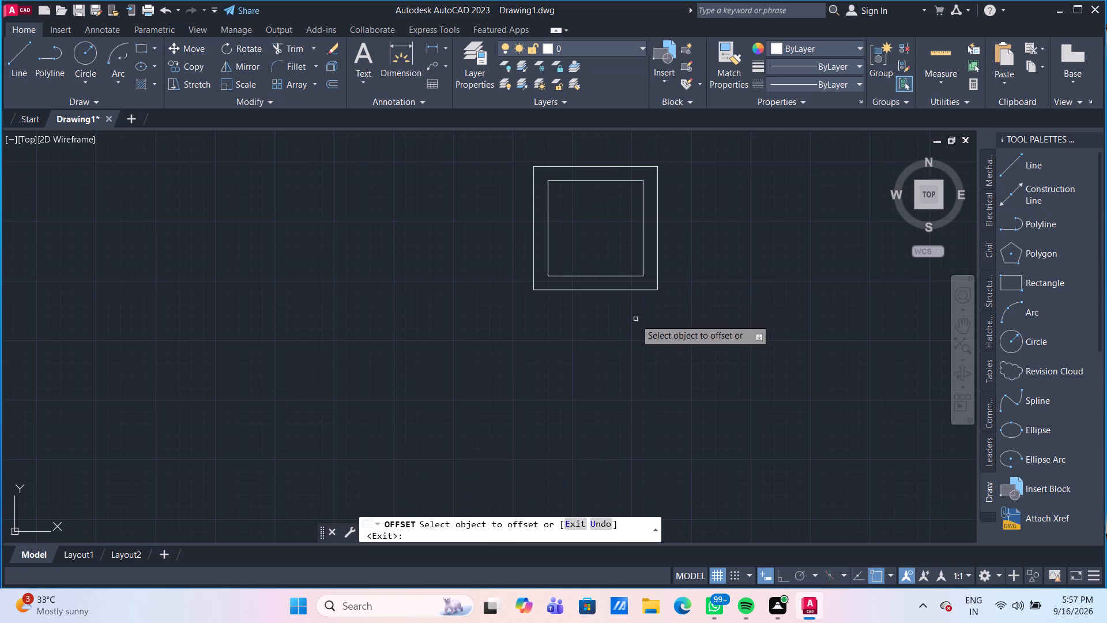
pyautogui.press('Escape')
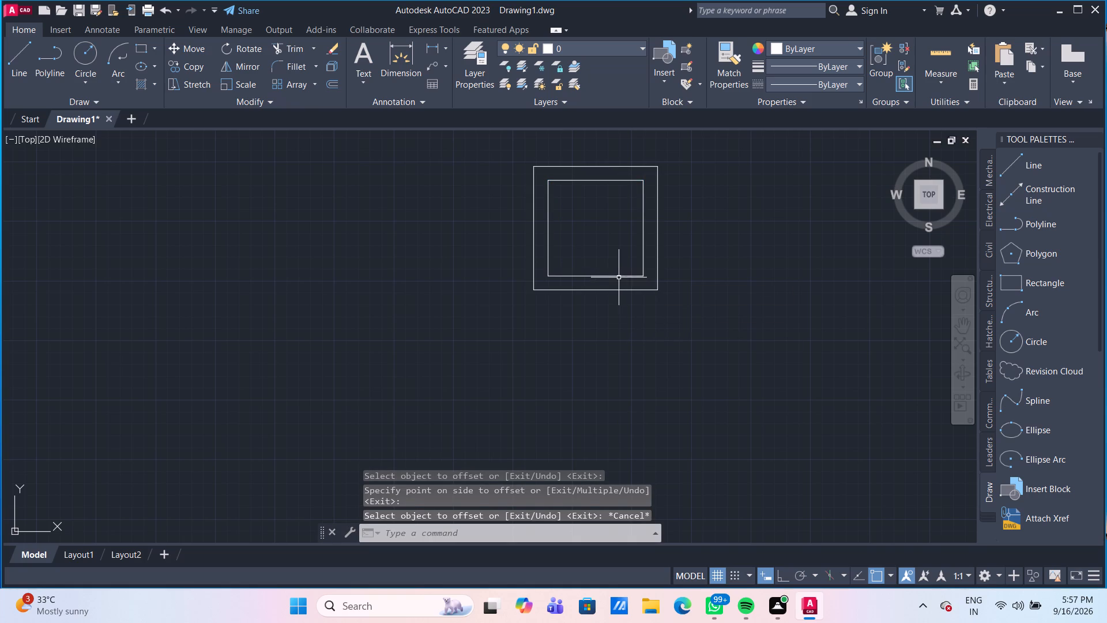
# Delete the inner 100 by 100 square, leaving only the outer offset square.
pyautogui.click(617, 276)
pyautogui.press('Delete')
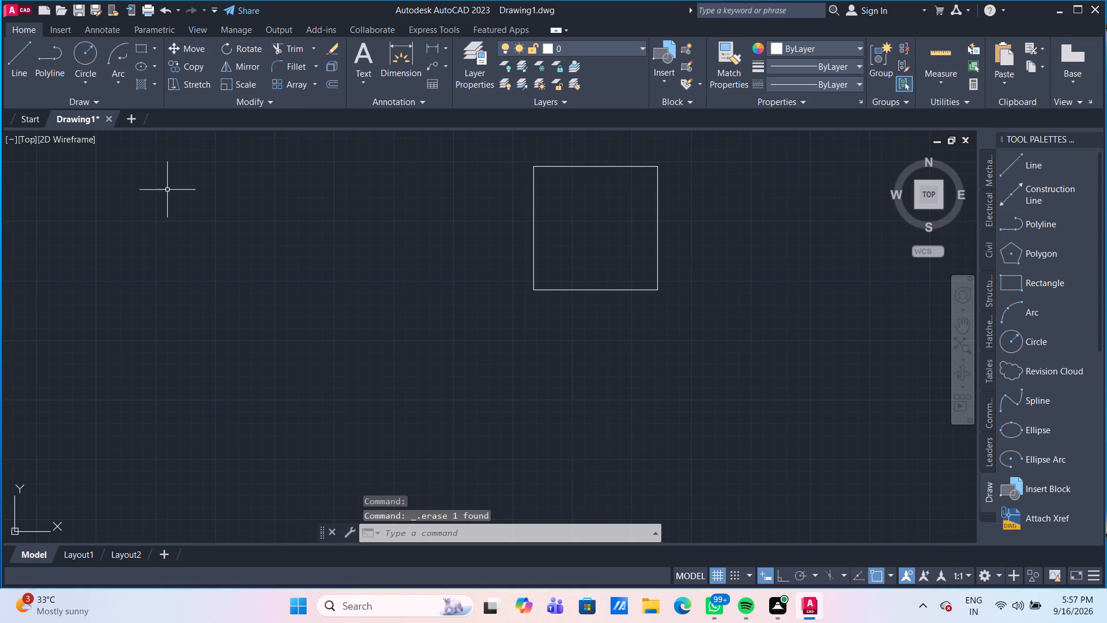
# Draw a diagonal line across the square from its upper-right corner to its lower-left corner.
pyautogui.click(18, 64)
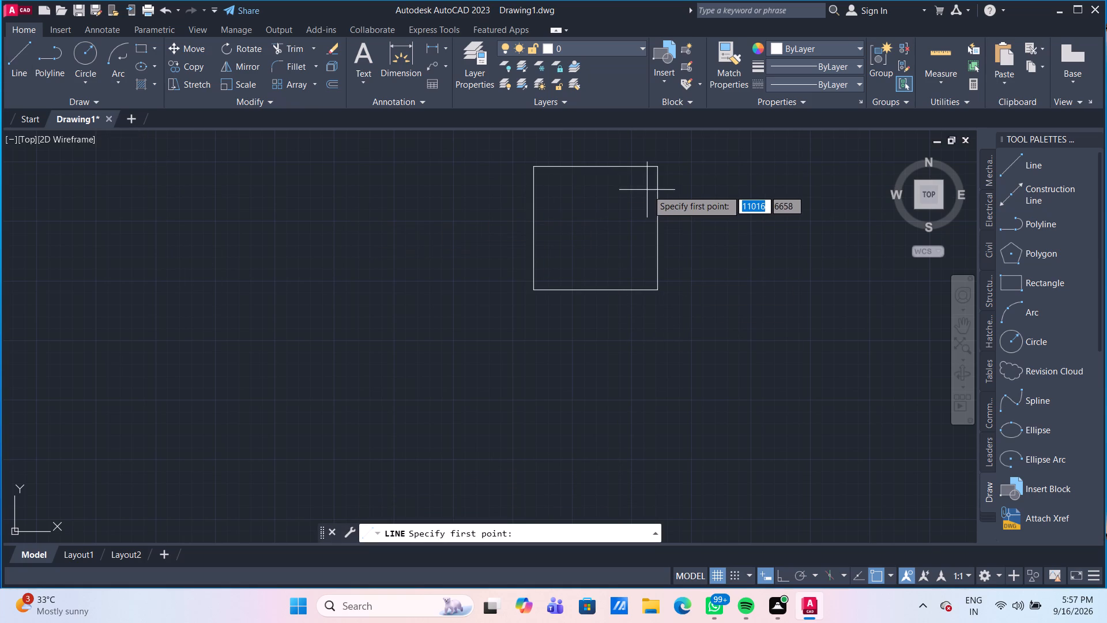
pyautogui.moveTo(656, 167); pyautogui.dragTo(646, 172)
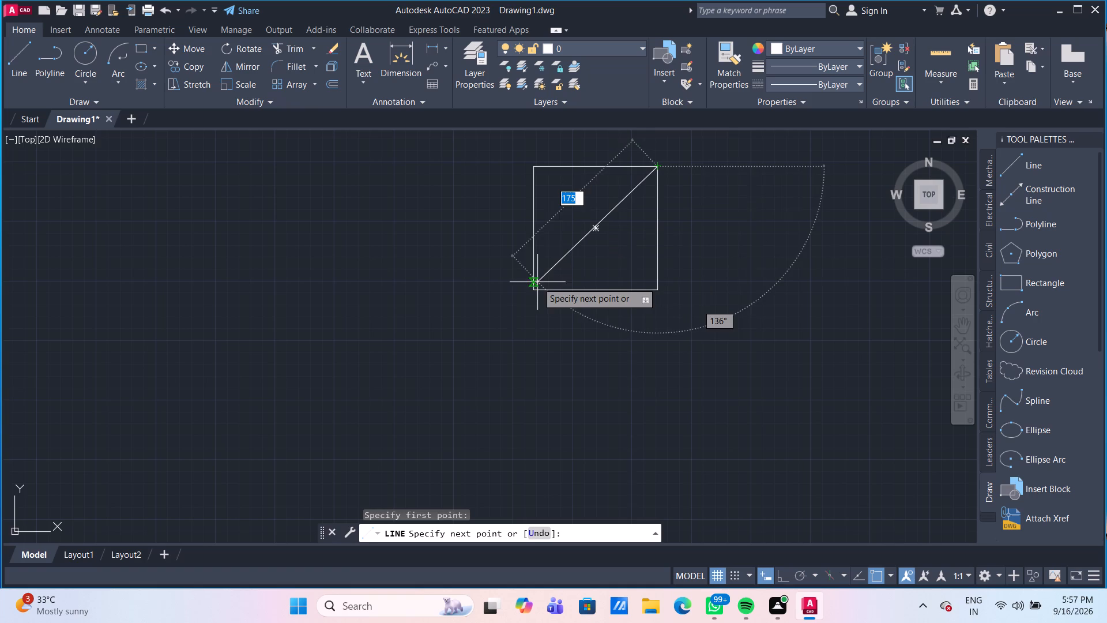
pyautogui.click(535, 290)
pyautogui.press('Escape')
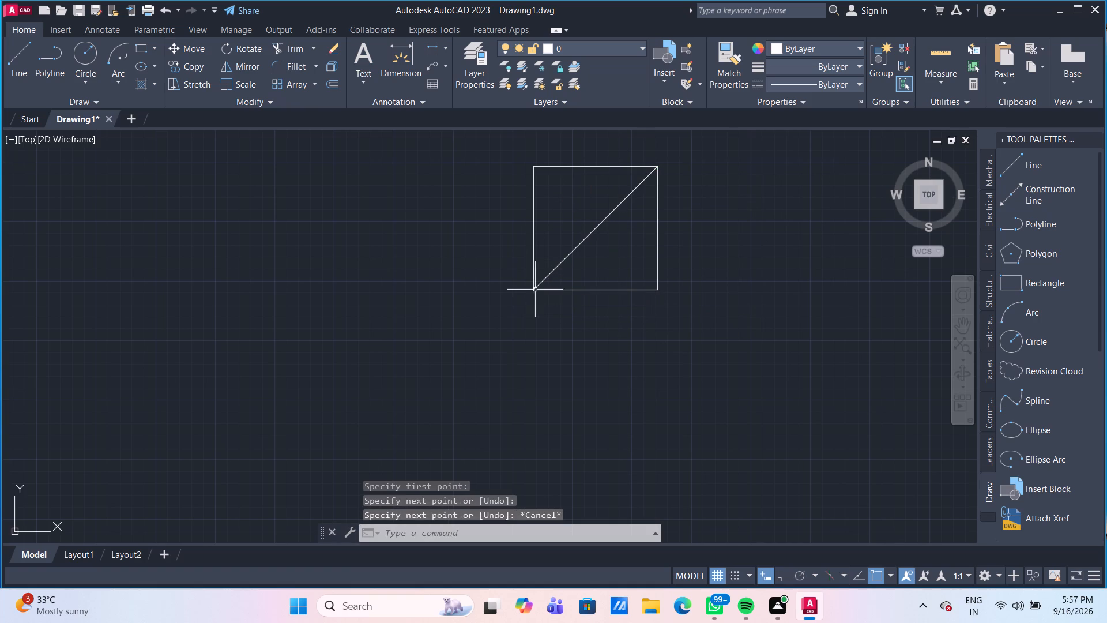
# Offset the square's diagonal by 50 toward the lower-right corner, using the Through option.
pyautogui.press('o')
pyautogui.press('Return')
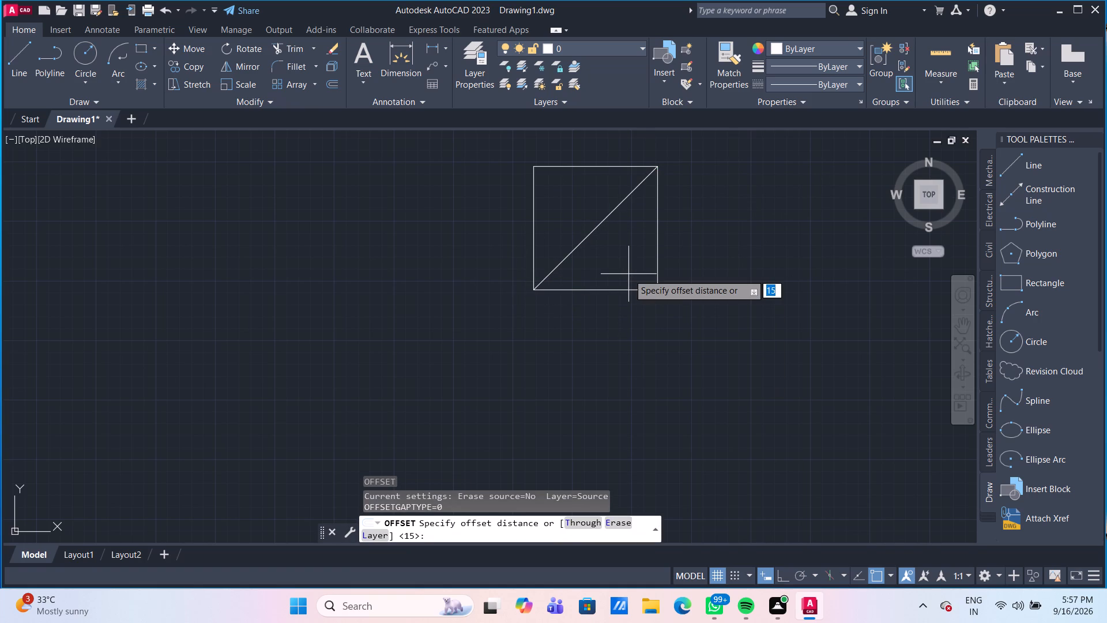
pyautogui.click(585, 524)
pyautogui.click(601, 222)
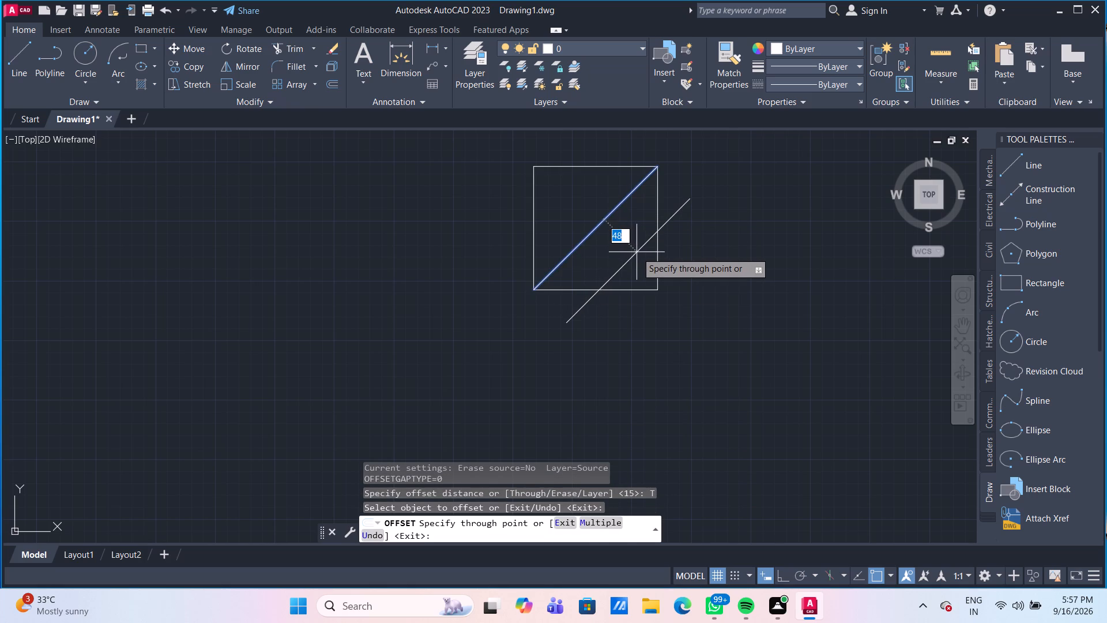
pyautogui.write('50')
pyautogui.press('Return')
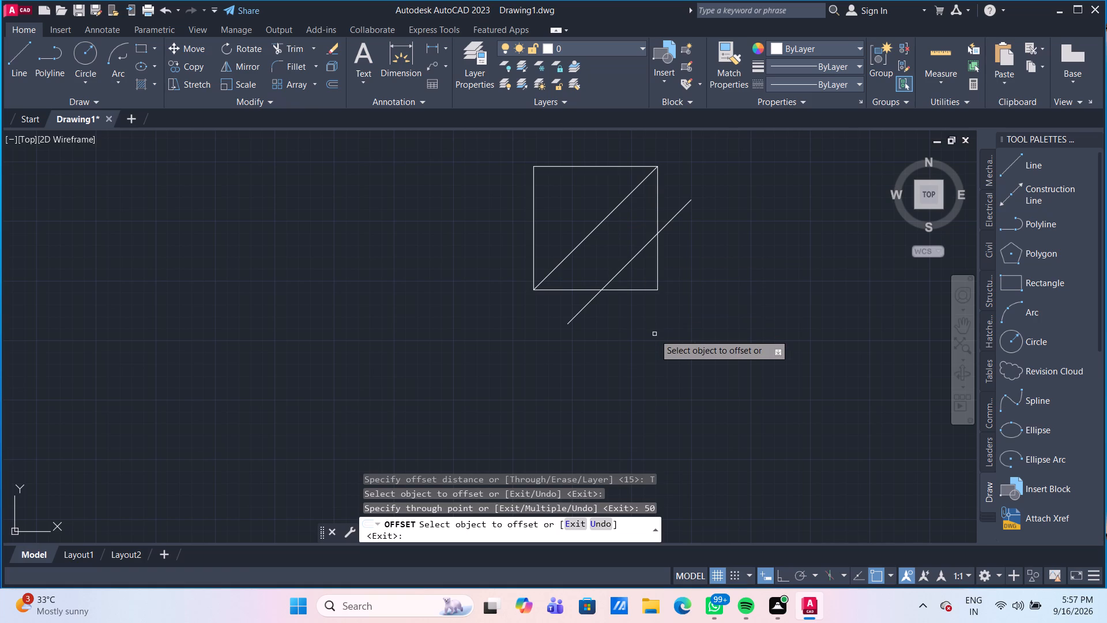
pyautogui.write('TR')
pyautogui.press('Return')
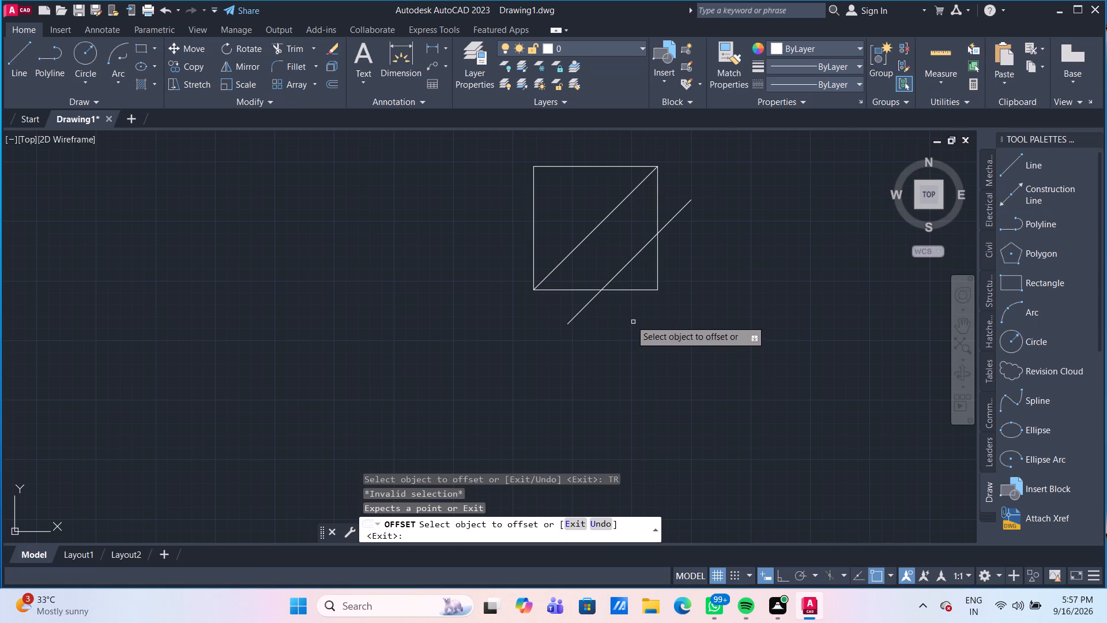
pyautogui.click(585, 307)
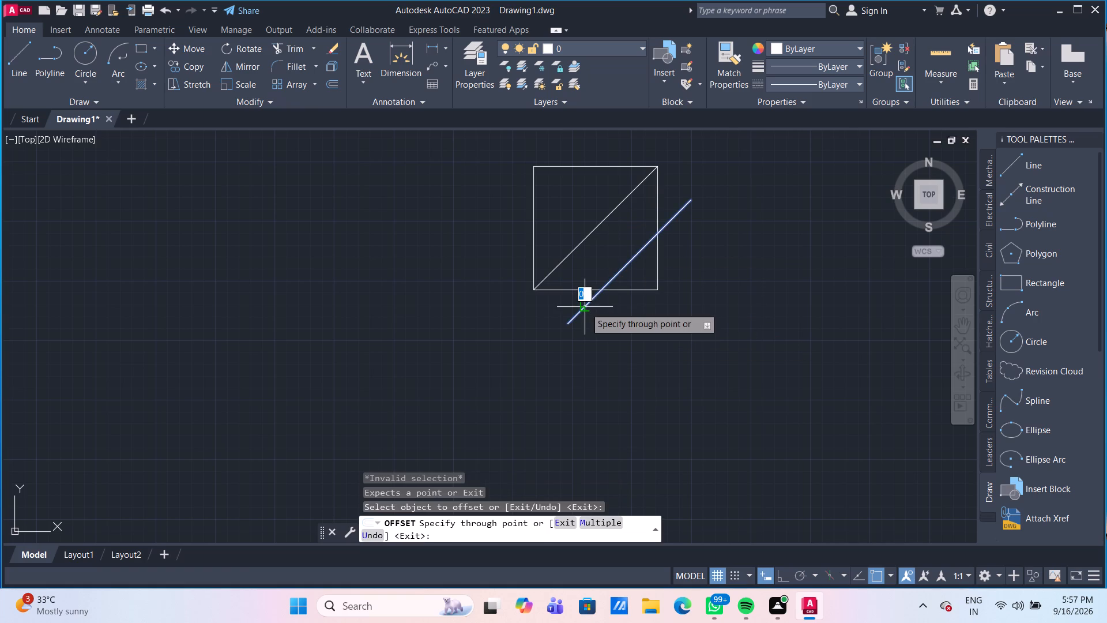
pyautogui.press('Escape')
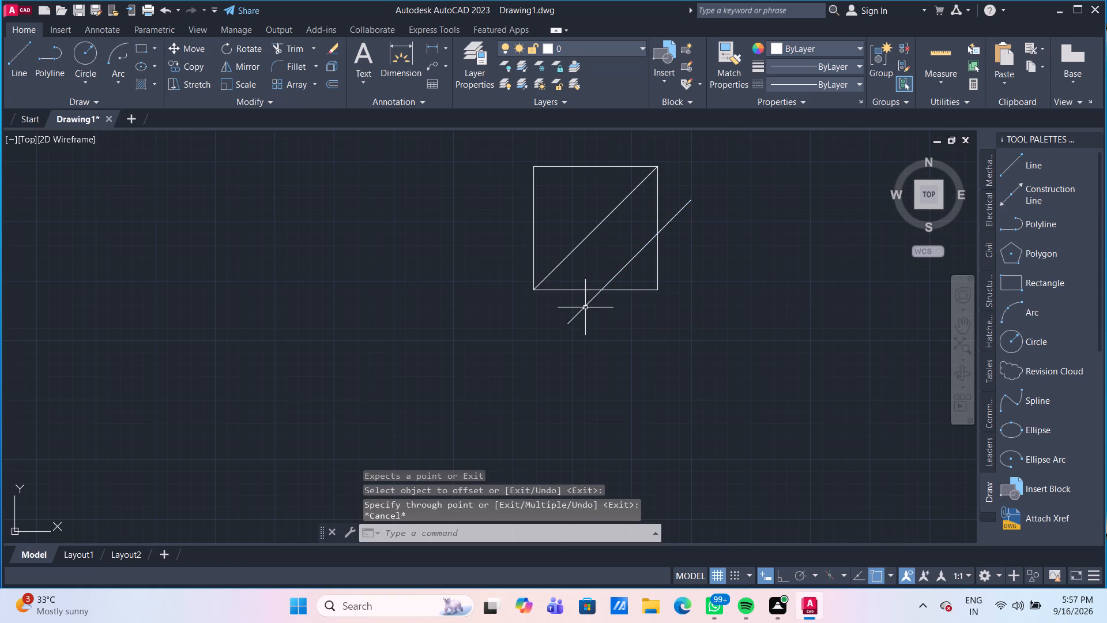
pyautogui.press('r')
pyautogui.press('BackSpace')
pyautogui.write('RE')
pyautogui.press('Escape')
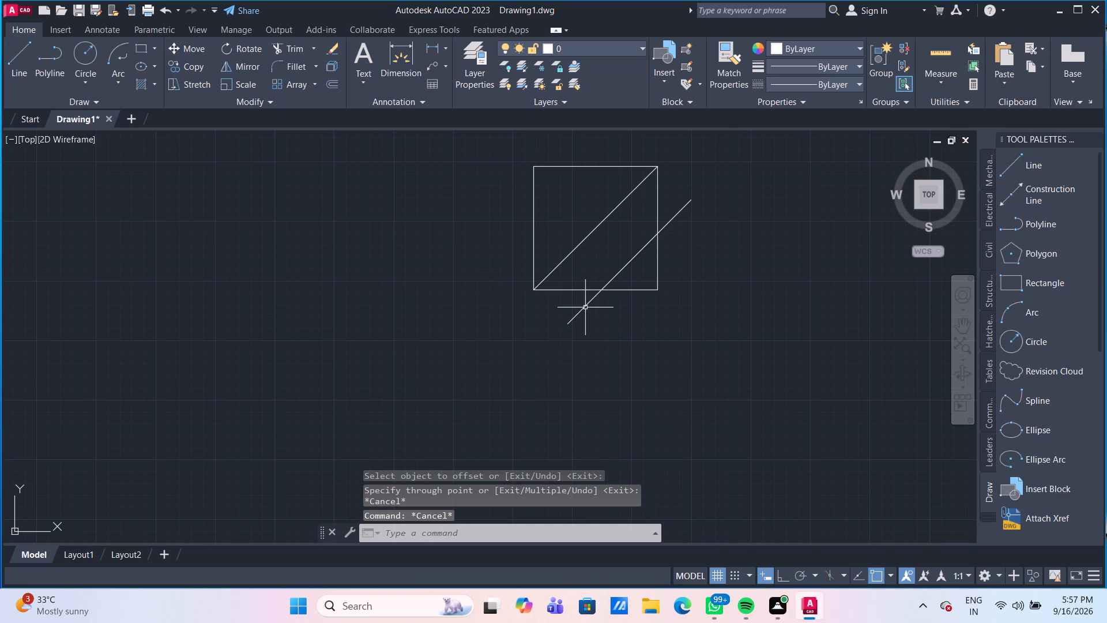
# Trim both ends of the offset diagonal that extend beyond the square.
pyautogui.write('TR')
pyautogui.press('Return')
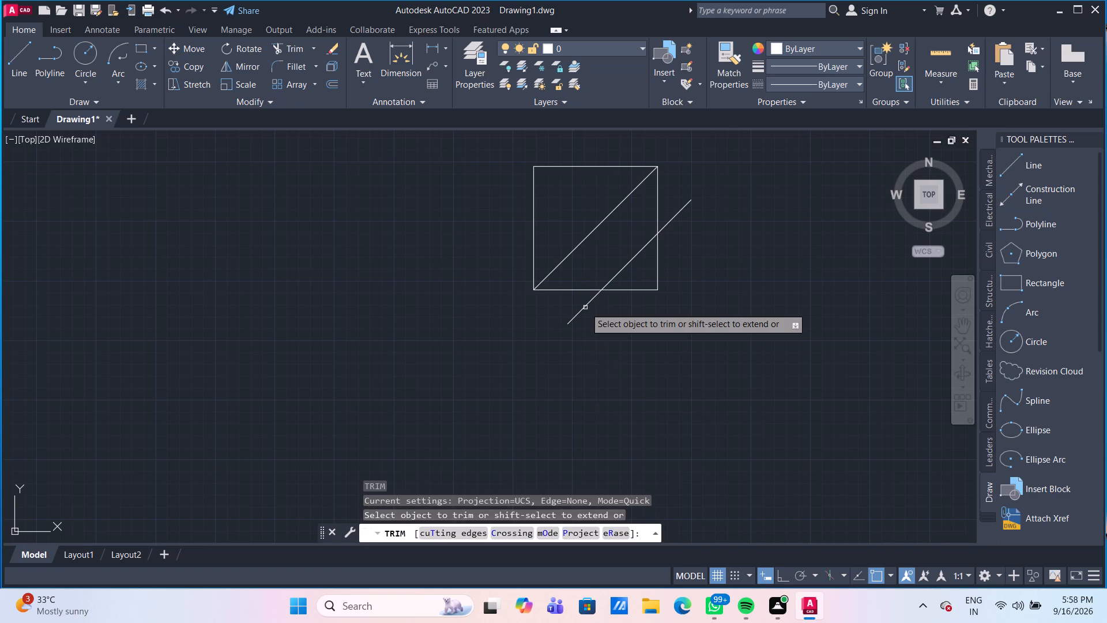
pyautogui.click(585, 307)
pyautogui.click(676, 216)
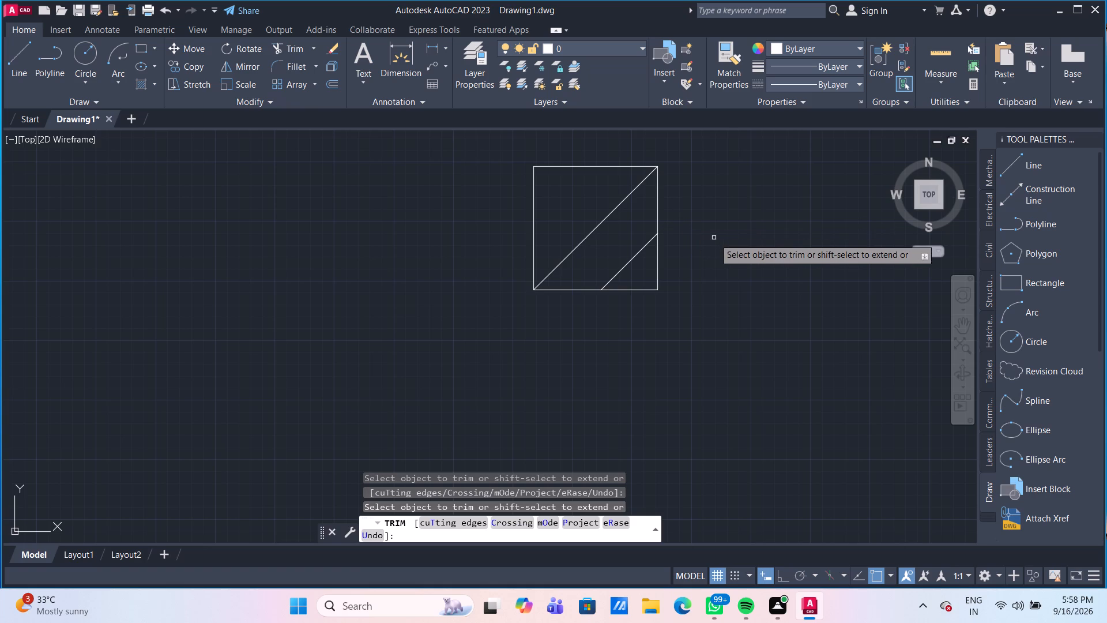
pyautogui.scroll(-1, 719, 241)
pyautogui.moveTo(718, 271); pyautogui.dragTo(660, 309, button='middle')
pyautogui.scroll(-1, 718, 271)
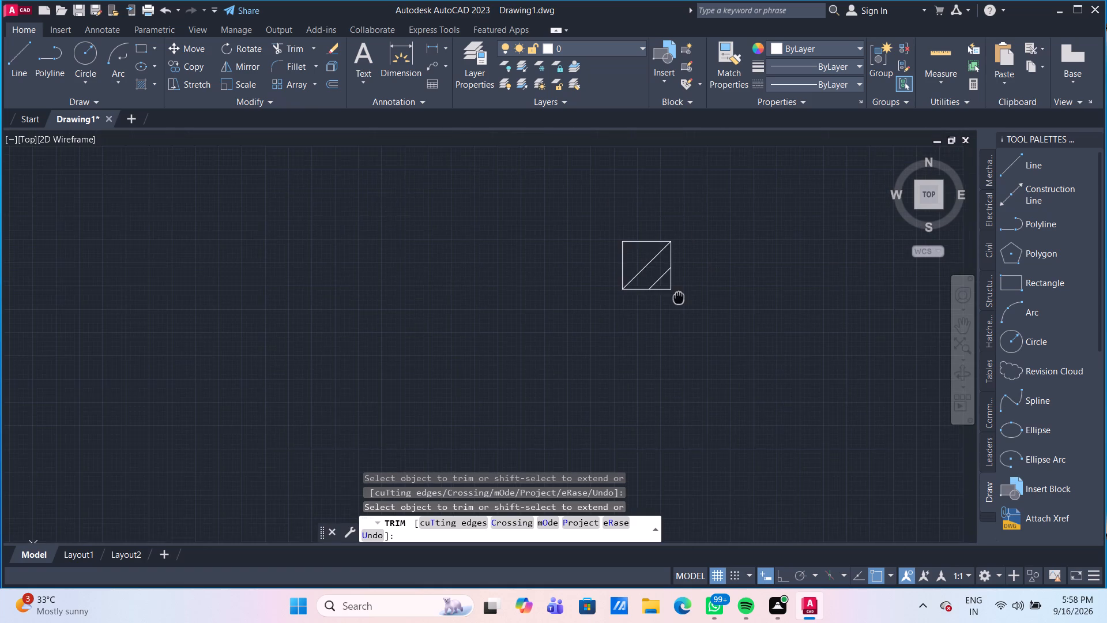
pyautogui.moveTo(660, 309); pyautogui.dragTo(635, 302, button='middle')
pyautogui.scroll(1, 635, 302)
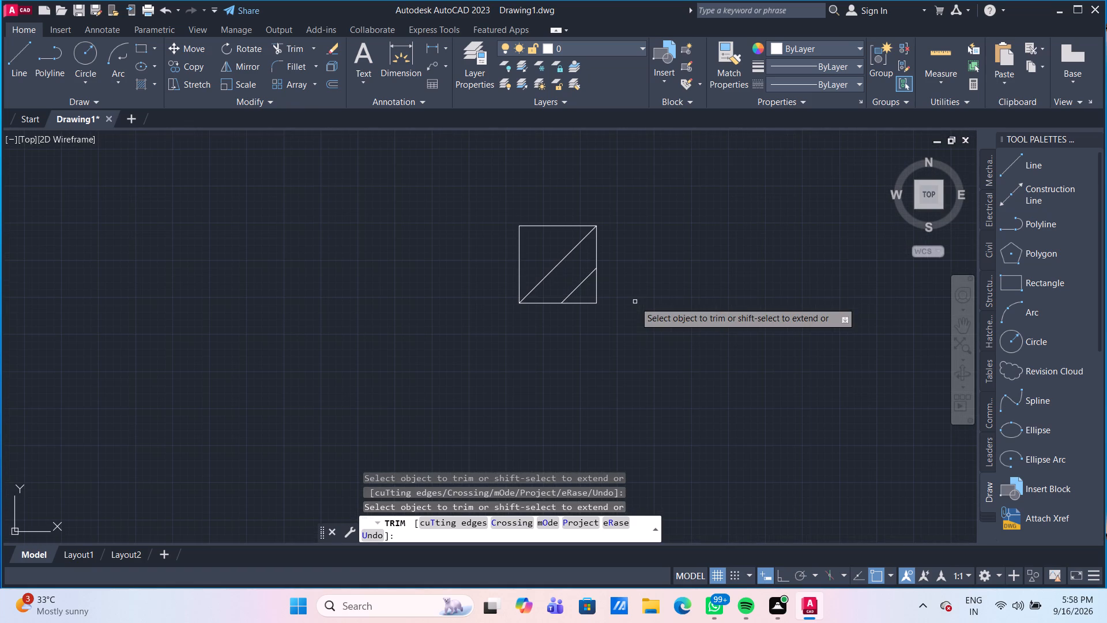
pyautogui.press('Escape')
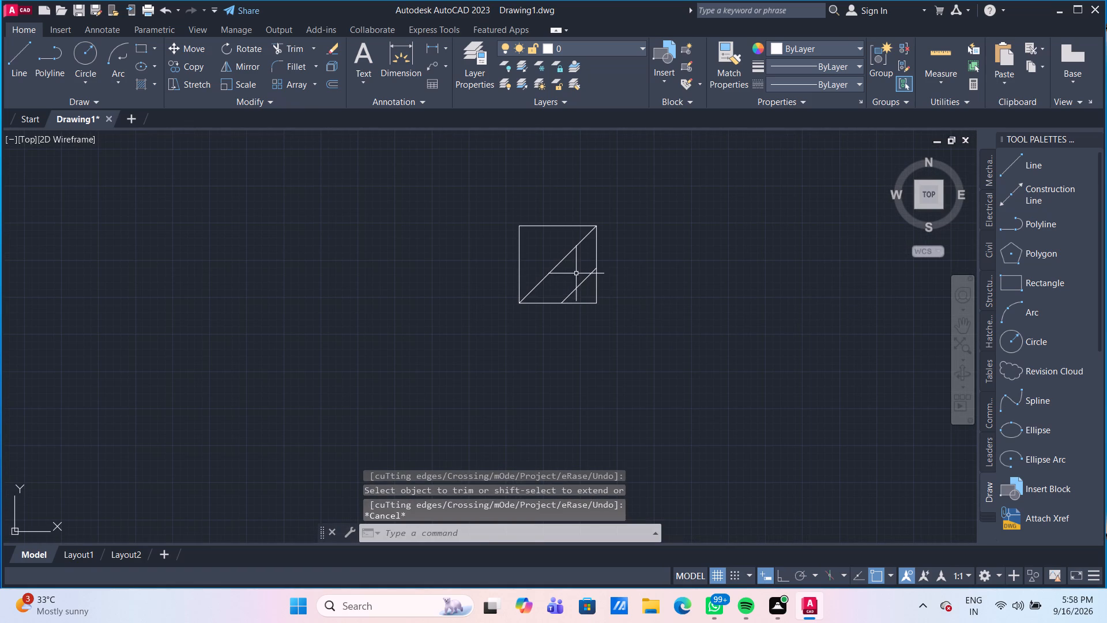
# Offset the square's full diagonal by 100 toward the lower right, using the Through option.
pyautogui.click(561, 262)
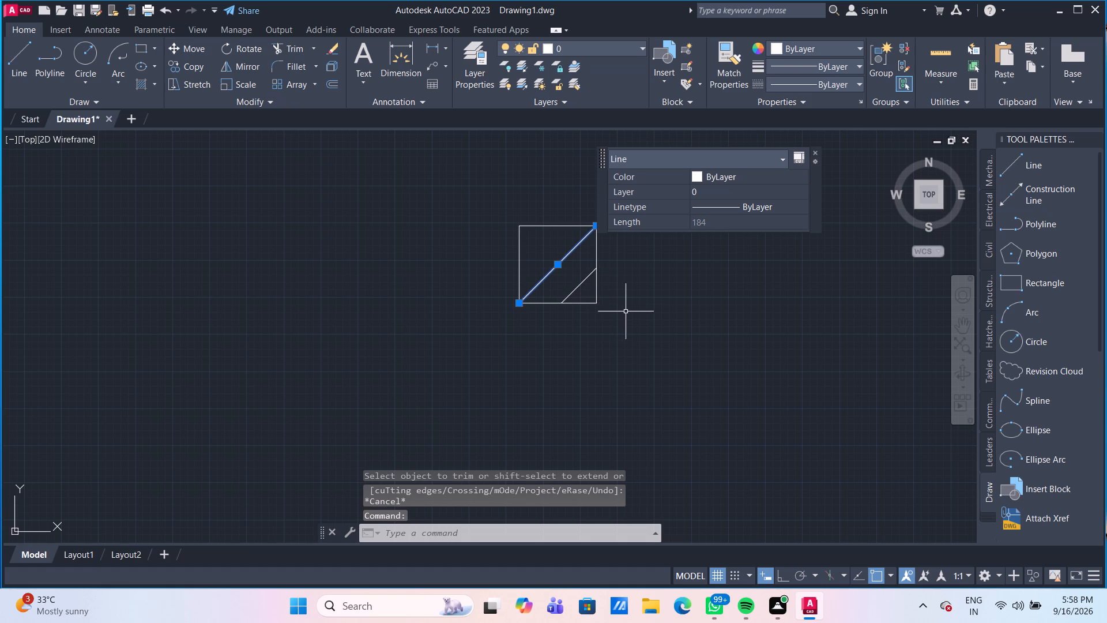
pyautogui.press('o')
pyautogui.press('Return')
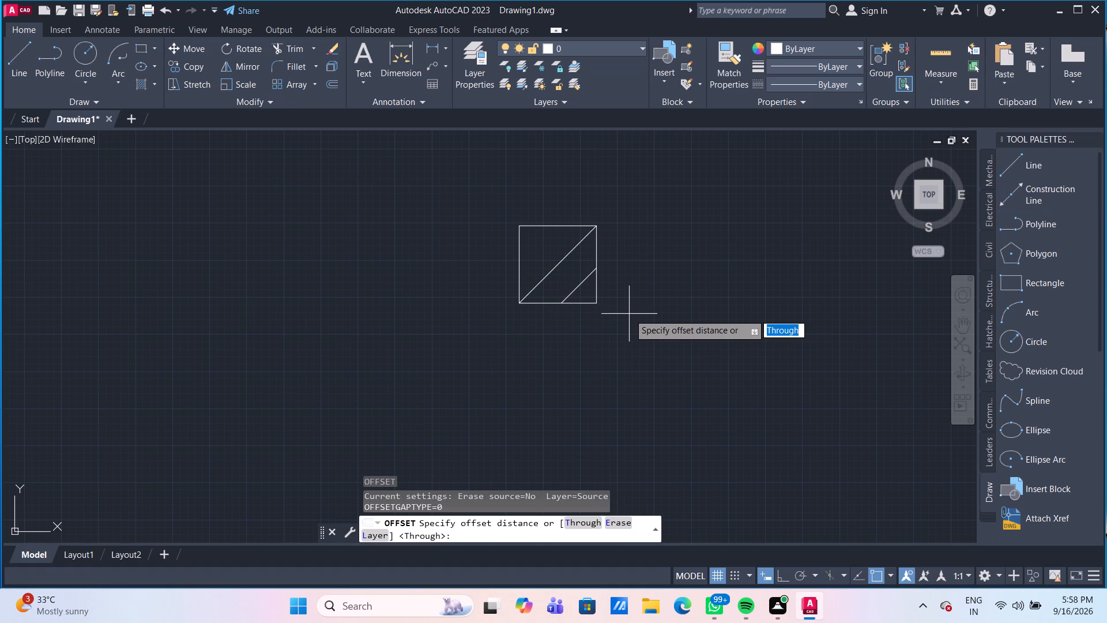
pyautogui.press('Return')
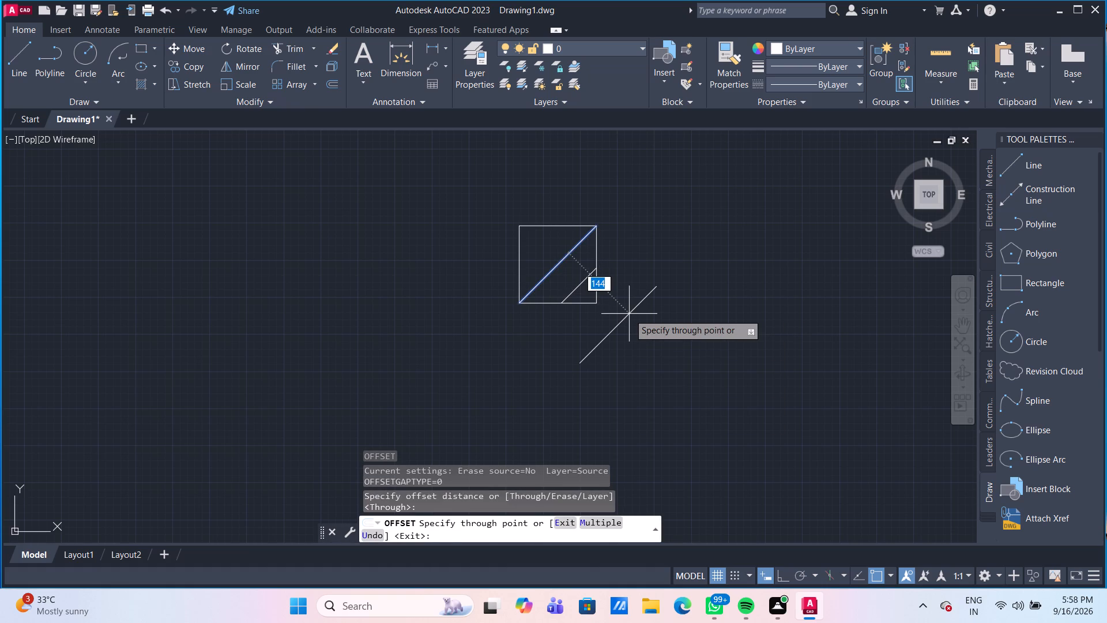
pyautogui.write('100')
pyautogui.press('Return')
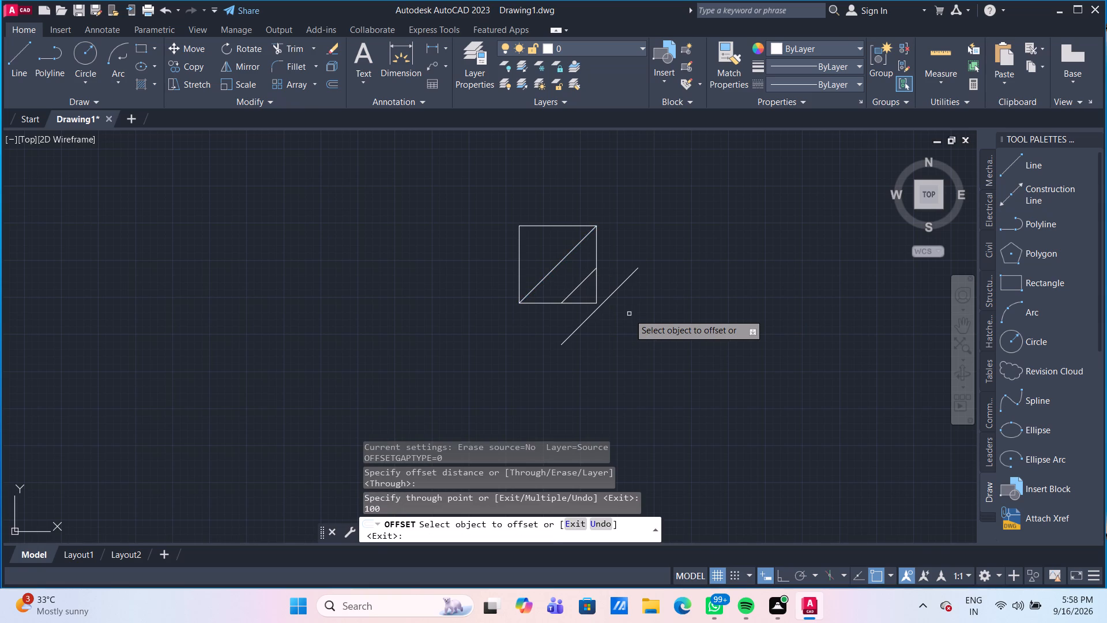
pyautogui.press('Escape')
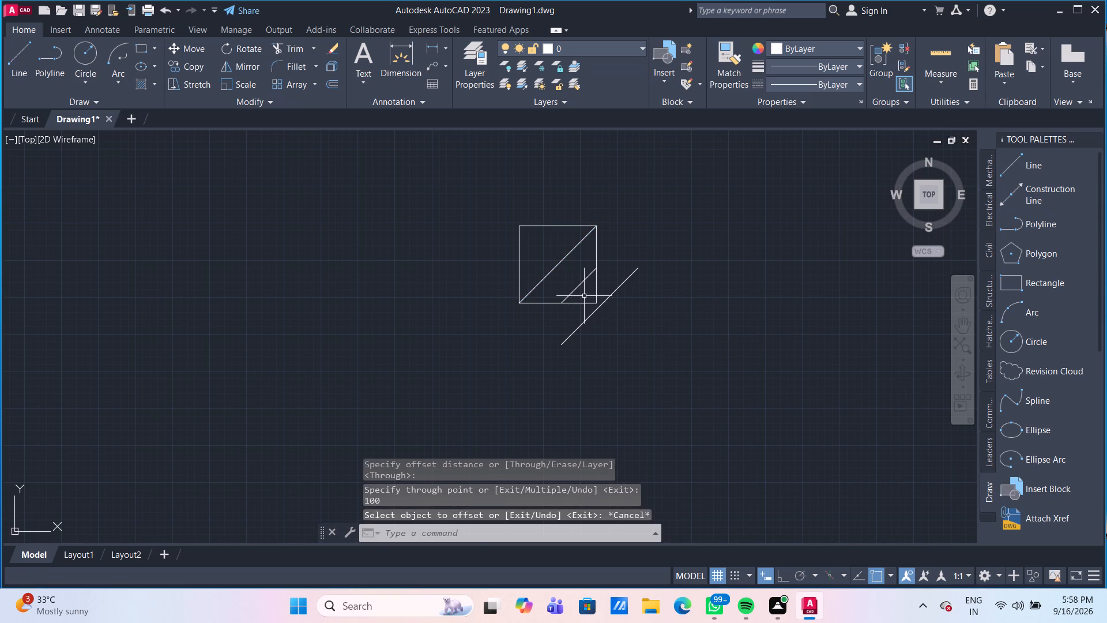
# Move the full diagonal and the short parallel line out of the square into the empty space to its left.
pyautogui.moveTo(585, 292); pyautogui.dragTo(582, 286)
pyautogui.click(559, 249)
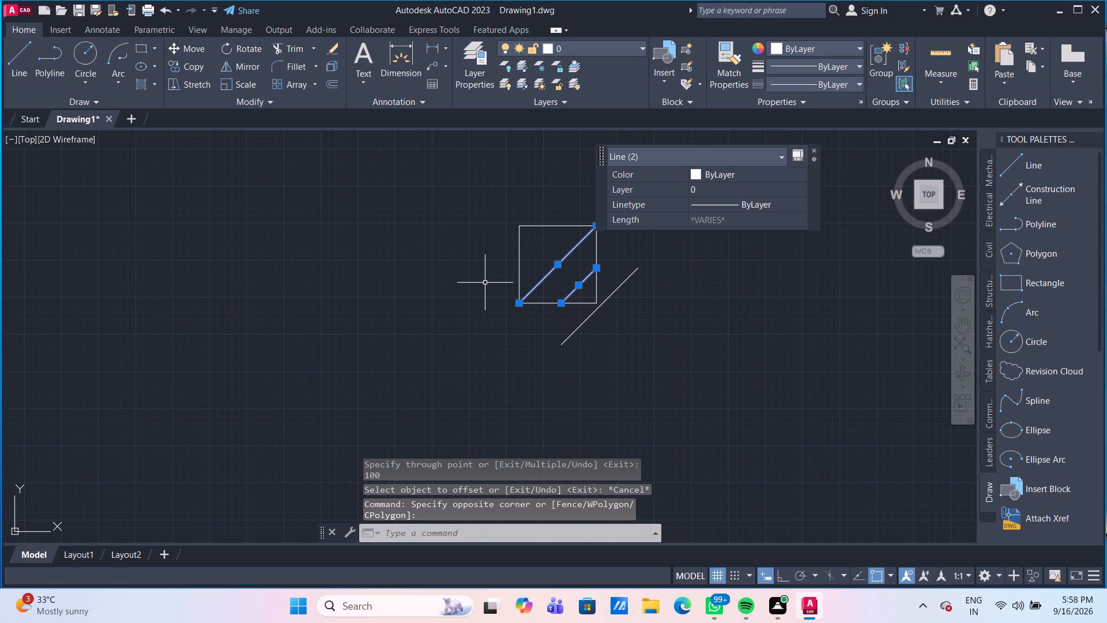
pyautogui.press('m')
pyautogui.press('Return')
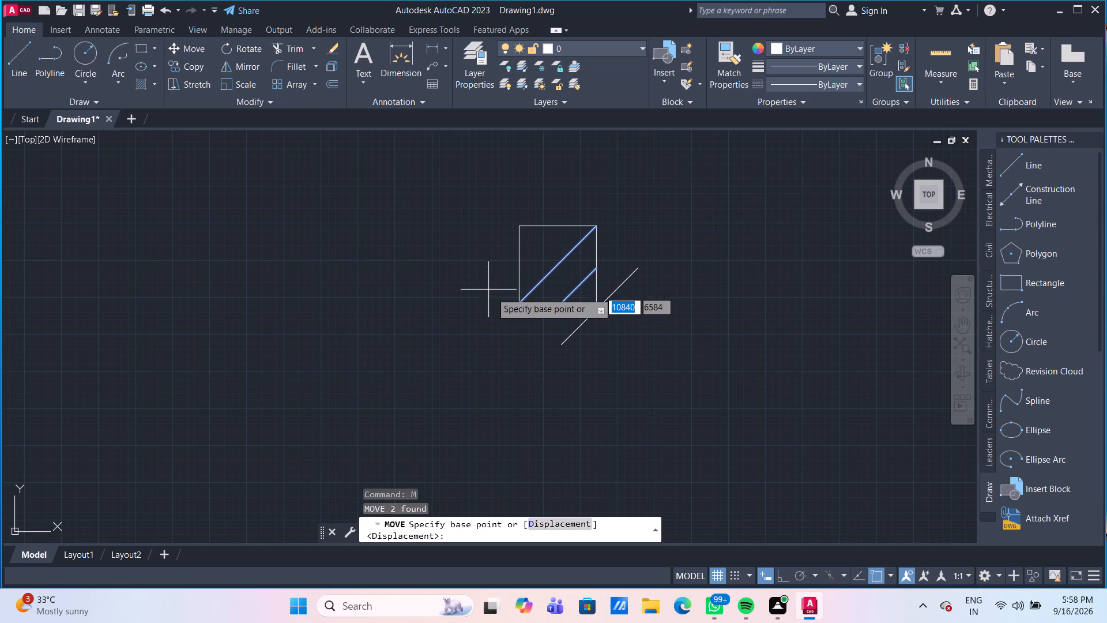
pyautogui.click(521, 305)
pyautogui.click(340, 315)
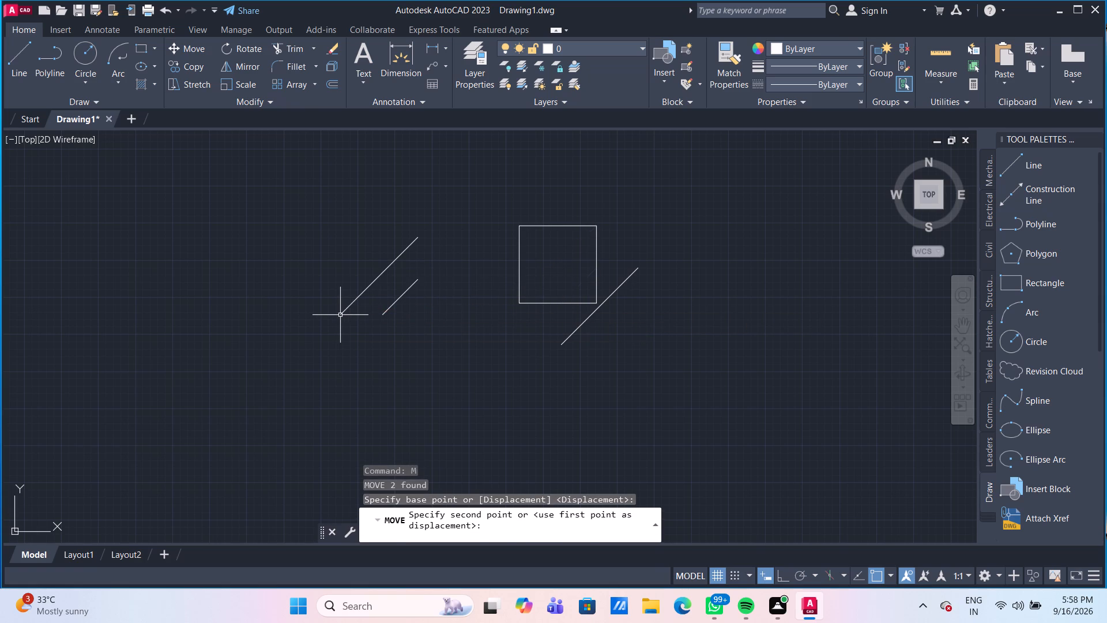
pyautogui.scroll(-1, 435, 348)
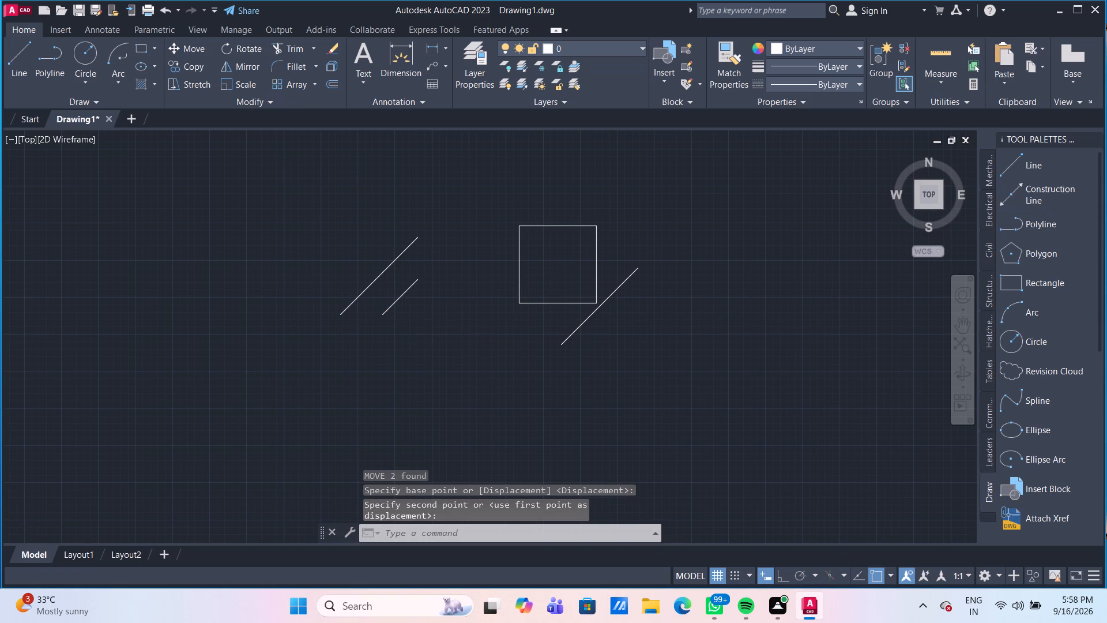
# Copy the long diagonal and the short parallel line together into the empty space to their left.
pyautogui.scroll(-2, 435, 348)
pyautogui.scroll(2, 436, 350)
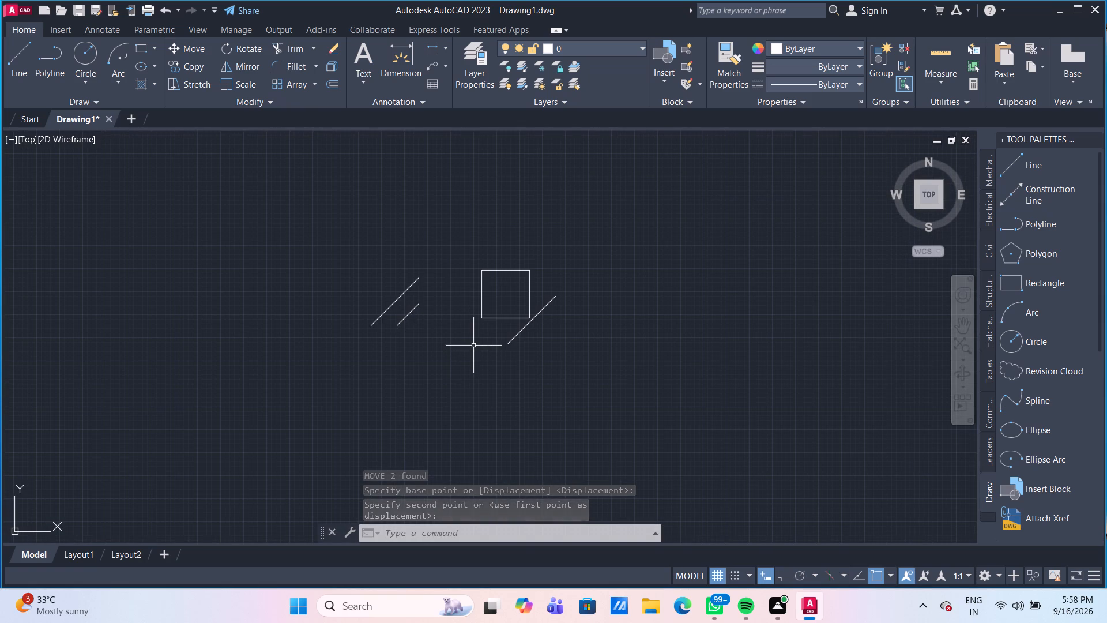
pyautogui.scroll(1, 450, 329)
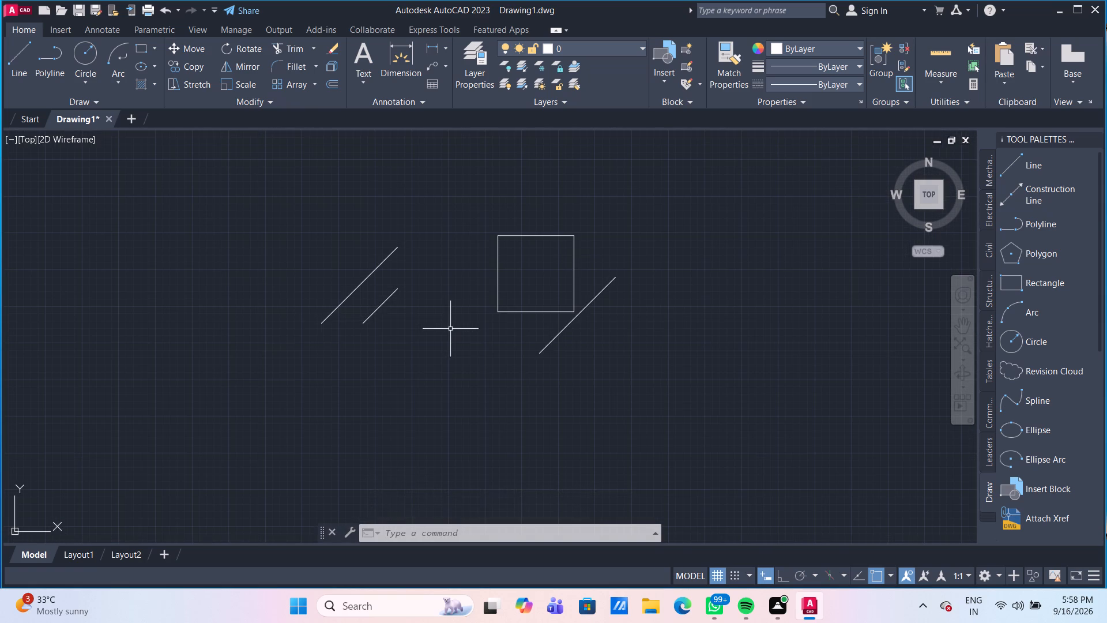
pyautogui.click(434, 329)
pyautogui.click(329, 274)
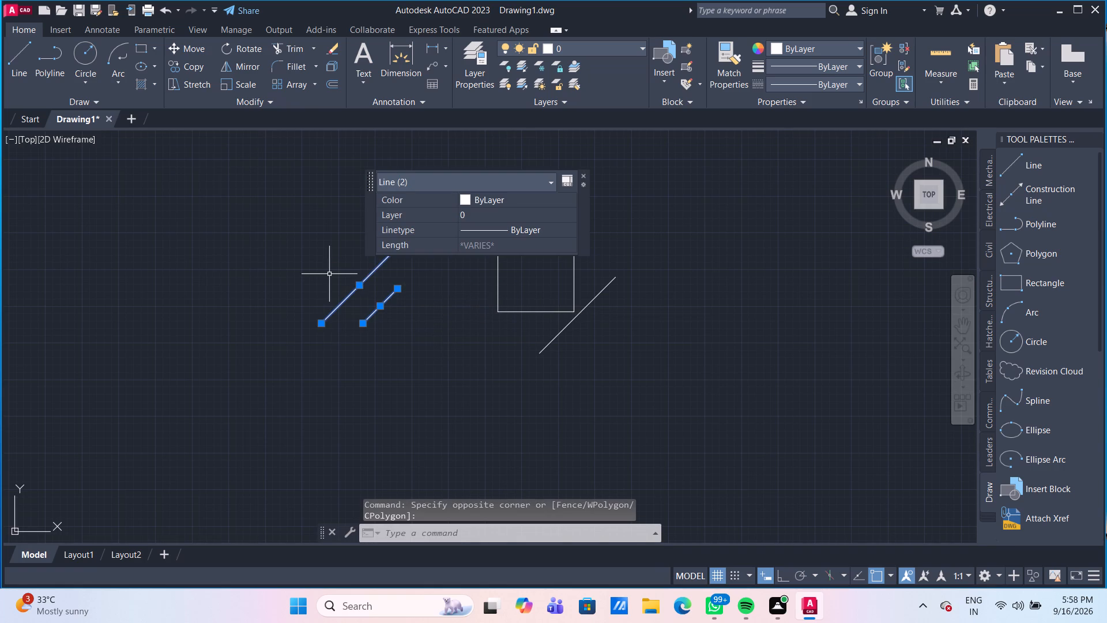
pyautogui.write('CO')
pyautogui.press('Return')
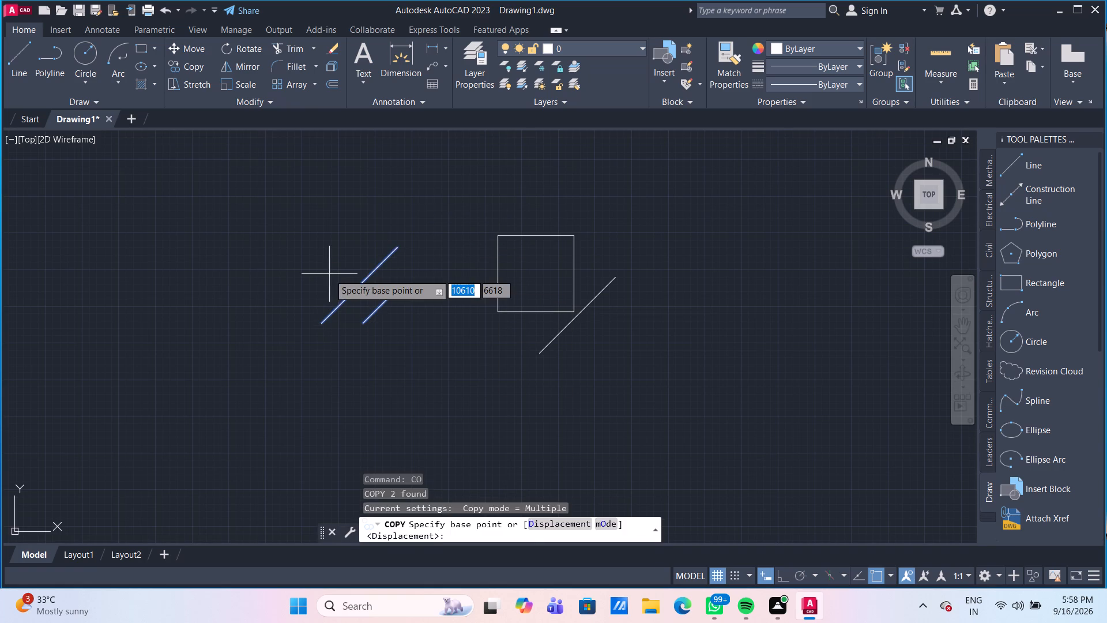
pyautogui.click(335, 278)
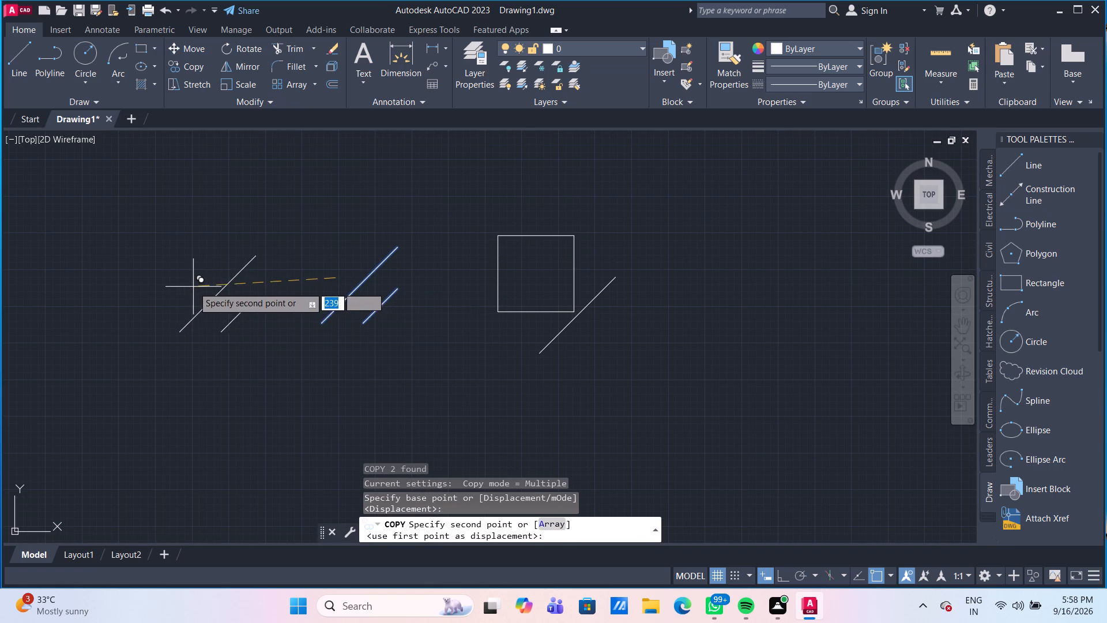
pyautogui.click(127, 292)
pyautogui.press('Escape')
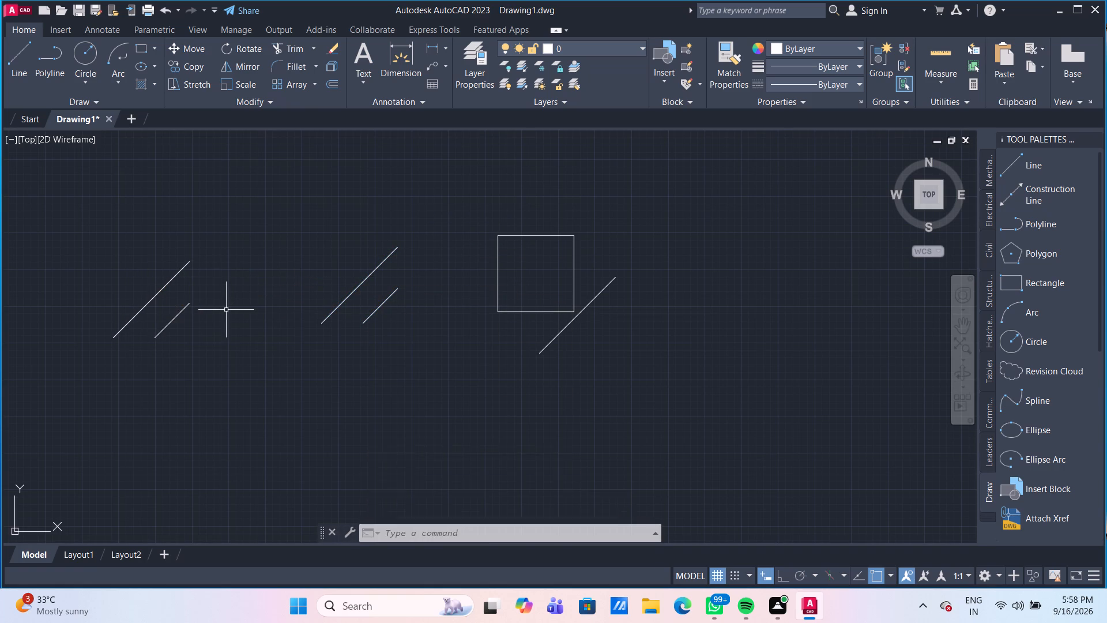
# Offset the copied set's long diagonal by 100 toward the lower right, using the Through option.
pyautogui.press('o')
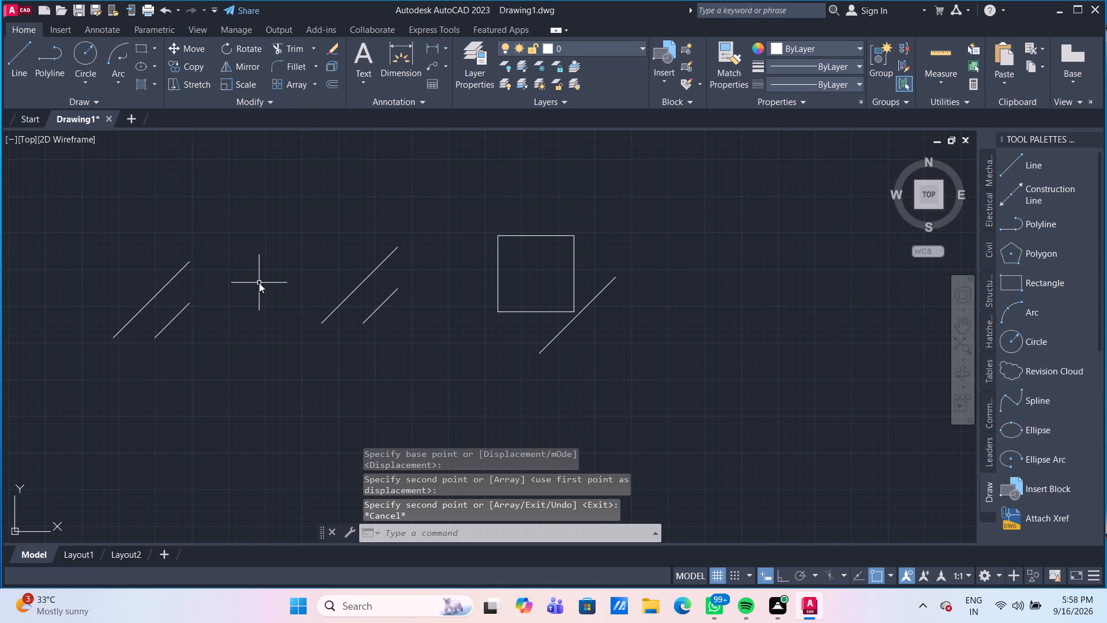
pyautogui.press('Return')
pyautogui.press('Return')
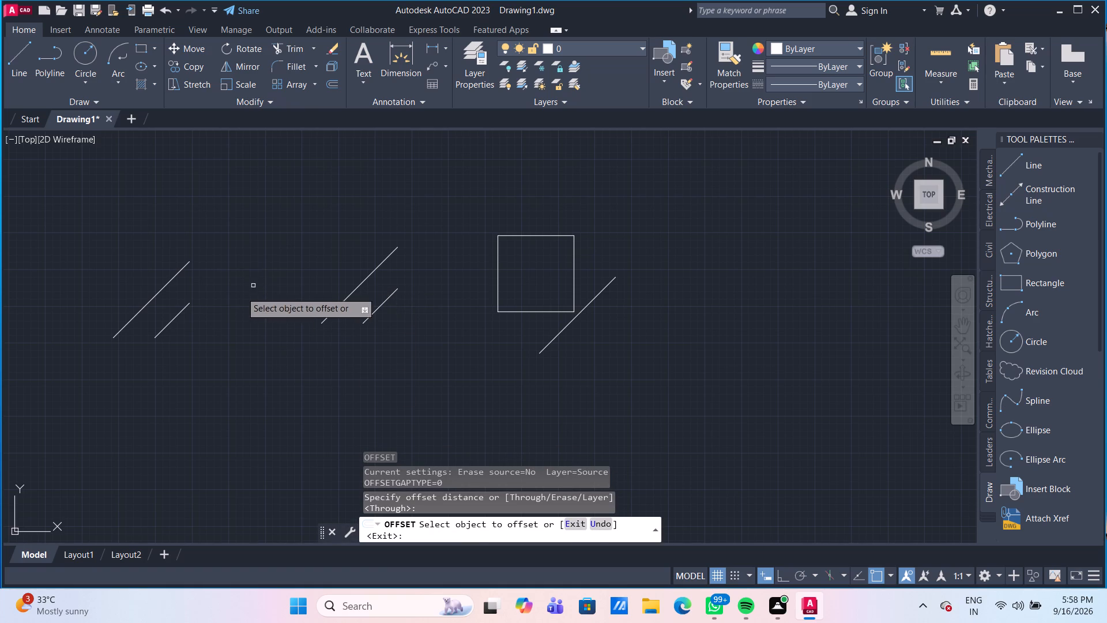
pyautogui.click(157, 294)
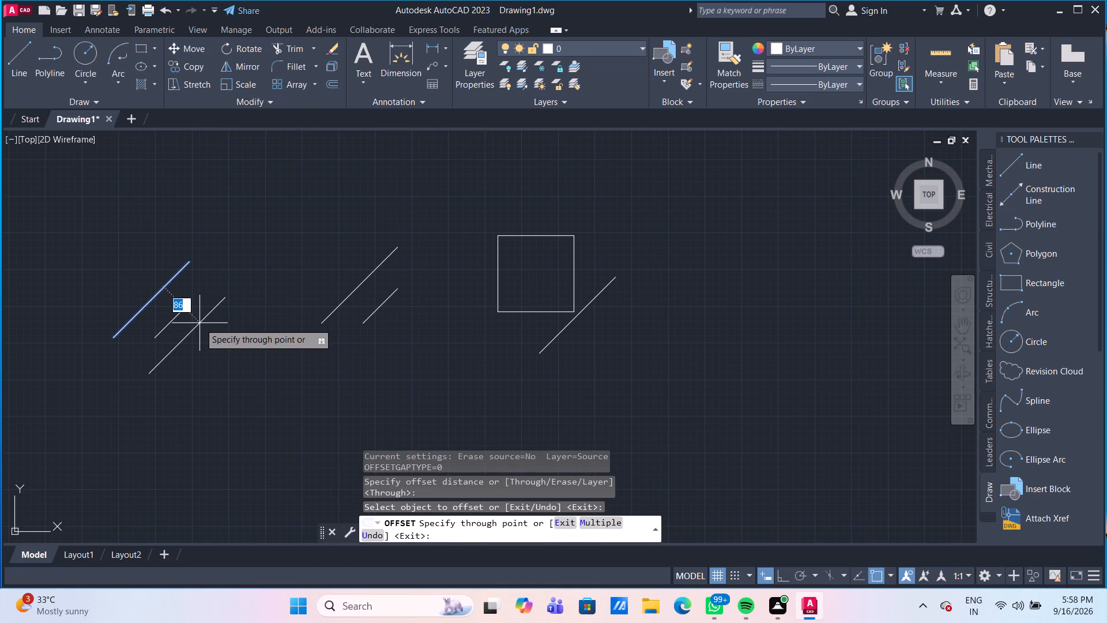
pyautogui.write('100')
pyautogui.press('Return')
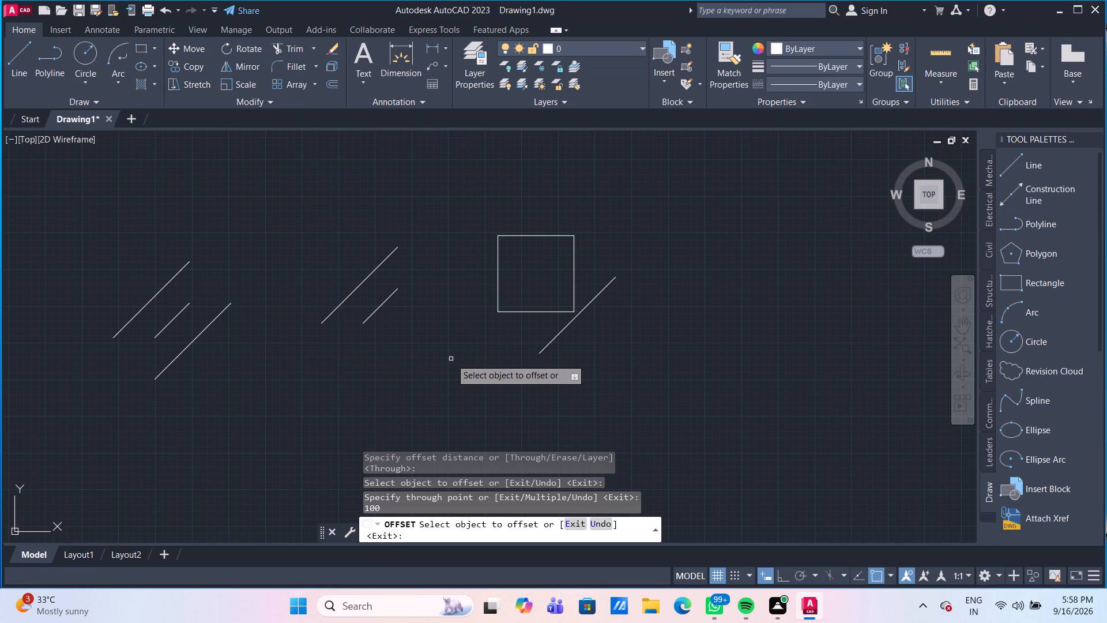
pyautogui.press('Escape')
# Delete the square and the diagonal line beside its lower-right corner.
pyautogui.moveTo(690, 380); pyautogui.dragTo(633, 340)
pyautogui.click(443, 194)
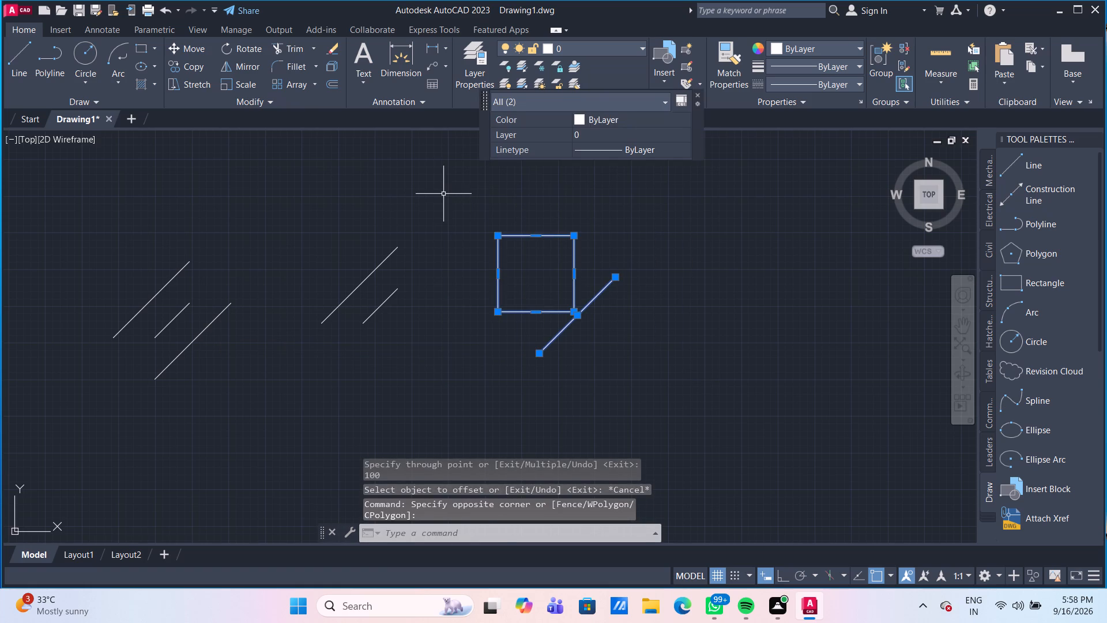
pyautogui.press('Delete')
# Group the two remaining original diagonal lines.
pyautogui.moveTo(400, 328); pyautogui.dragTo(383, 290)
pyautogui.click(355, 237)
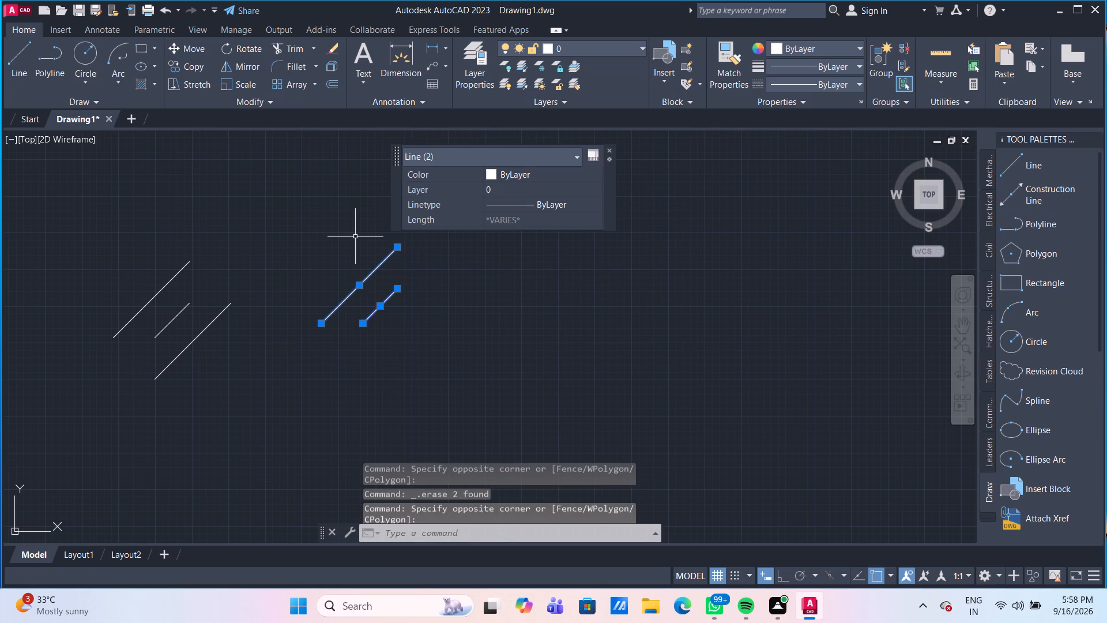
pyautogui.press('g')
pyautogui.press('Return')
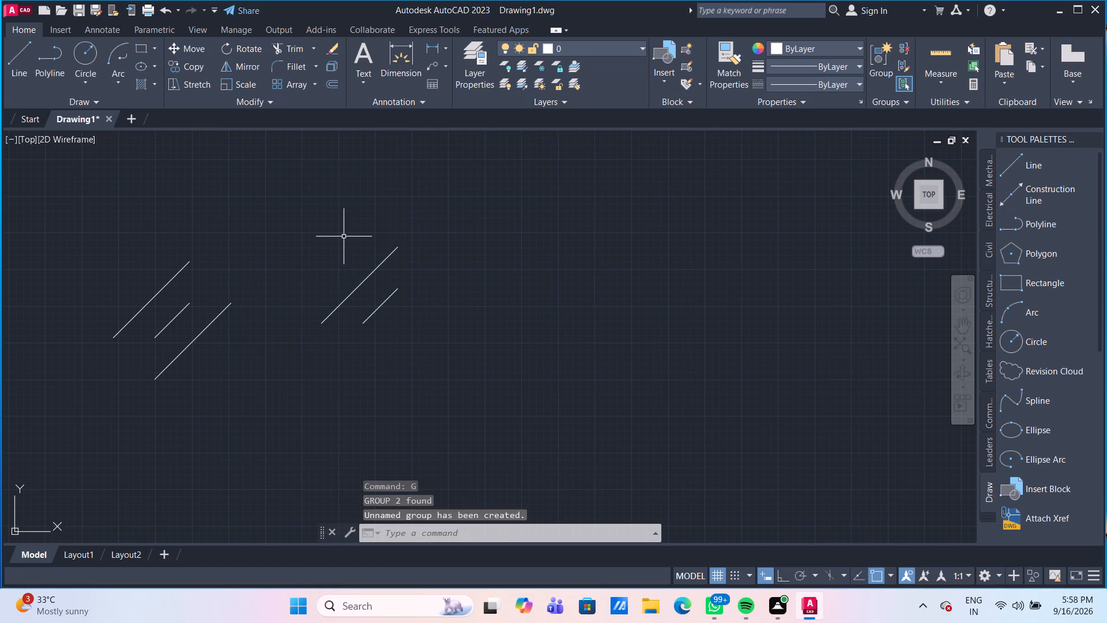
# Group the set of three parallel diagonal lines.
pyautogui.moveTo(226, 348); pyautogui.dragTo(216, 331)
pyautogui.click(156, 254)
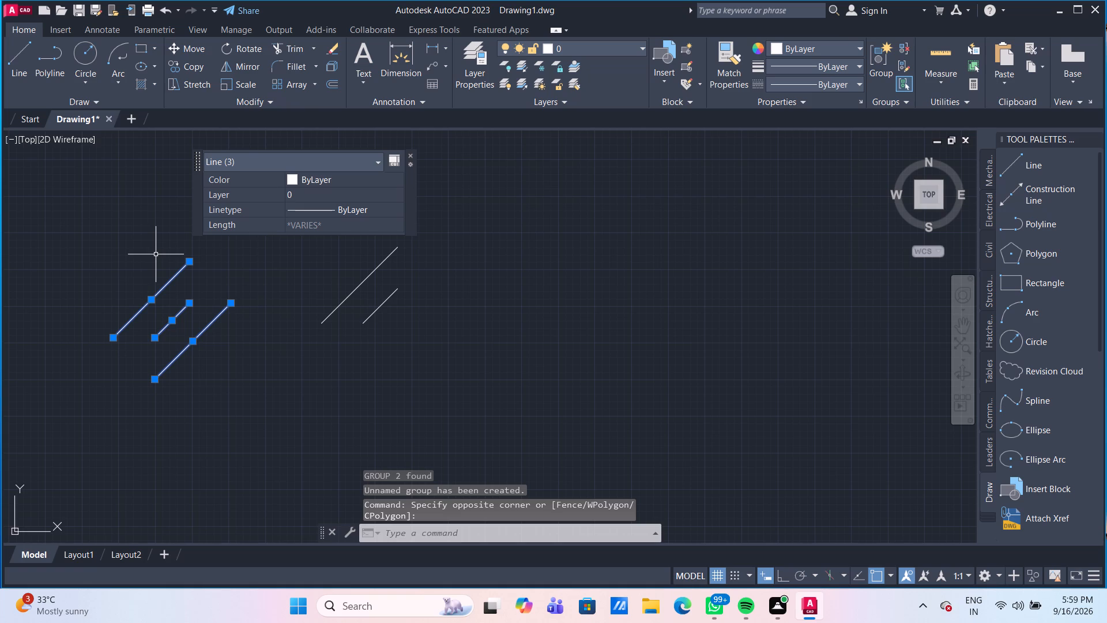
pyautogui.press('g')
pyautogui.press('Return')
# Draw a horizontal line about 775 long across the middle of the window on the floor with the cyan posts, between its outer panes' inner frames.
pyautogui.scroll(-3, 156, 254)
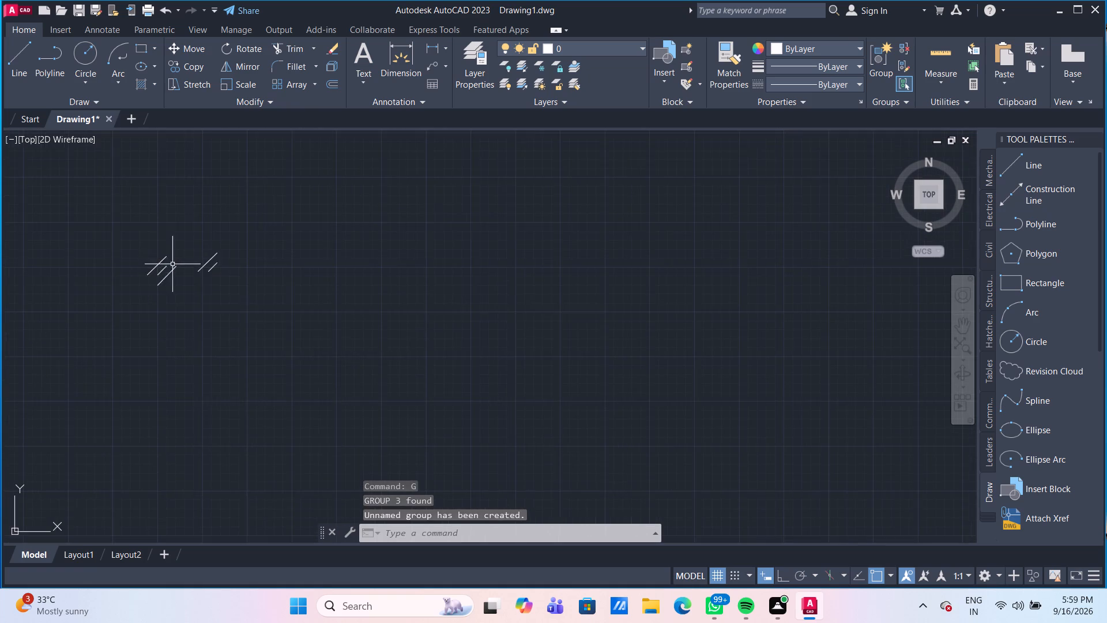
pyautogui.scroll(-2, 172, 264)
pyautogui.moveTo(153, 300); pyautogui.dragTo(492, 302, button='middle')
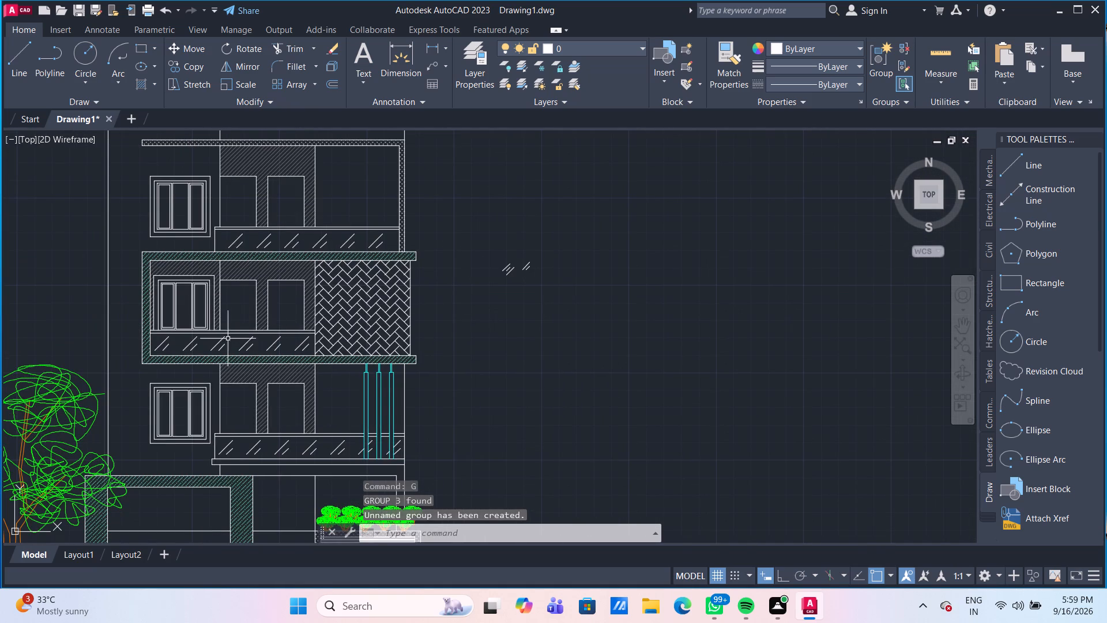
pyautogui.scroll(2, 187, 329)
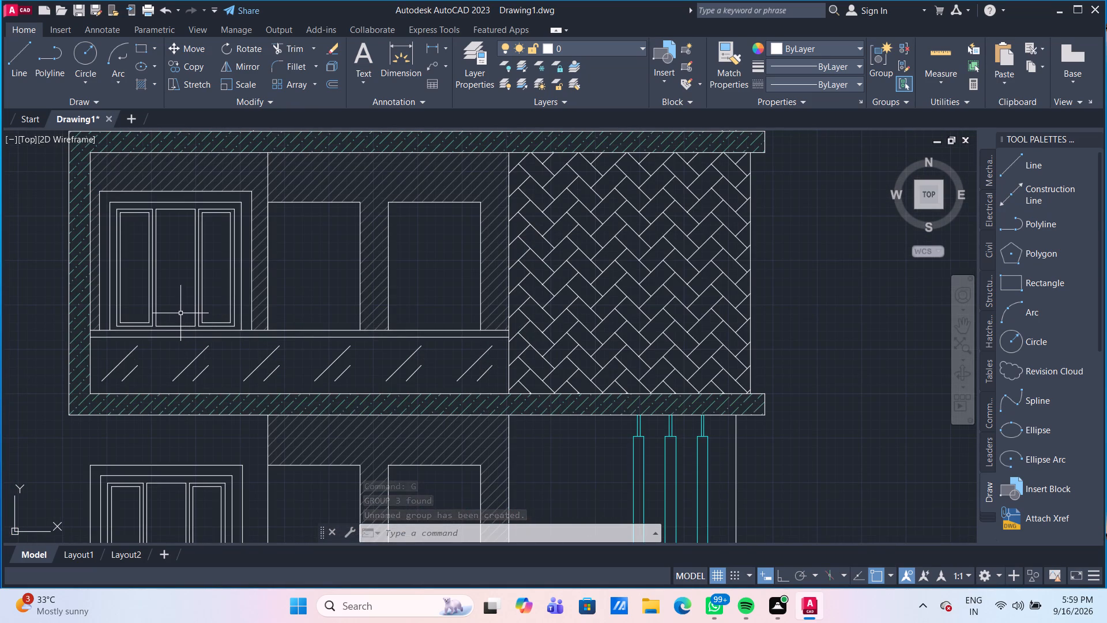
pyautogui.scroll(-2, 179, 313)
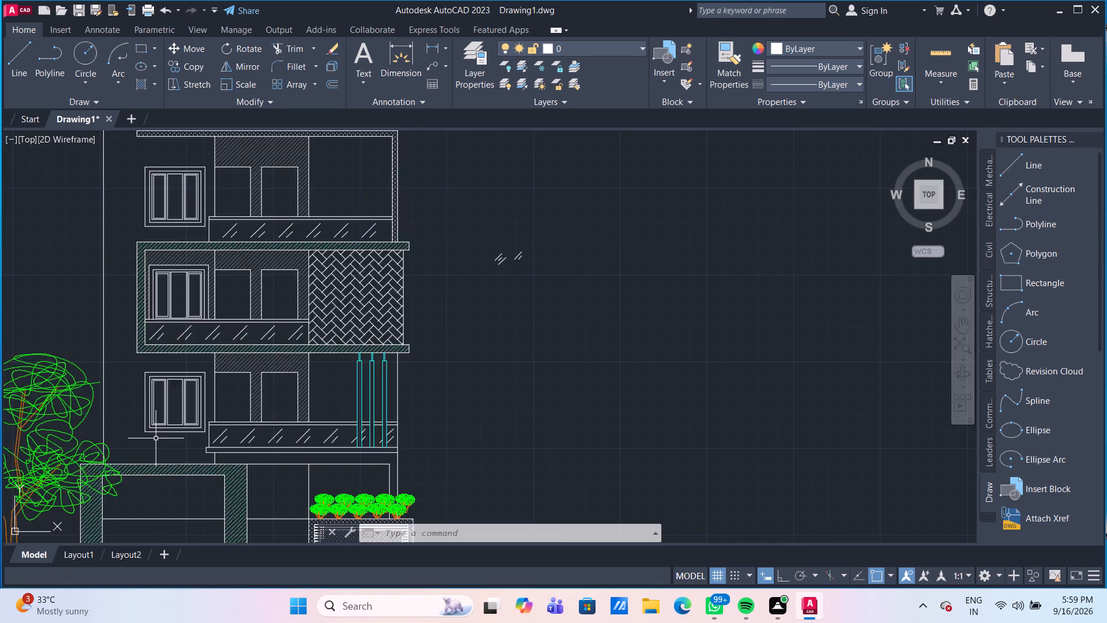
pyautogui.scroll(3, 155, 436)
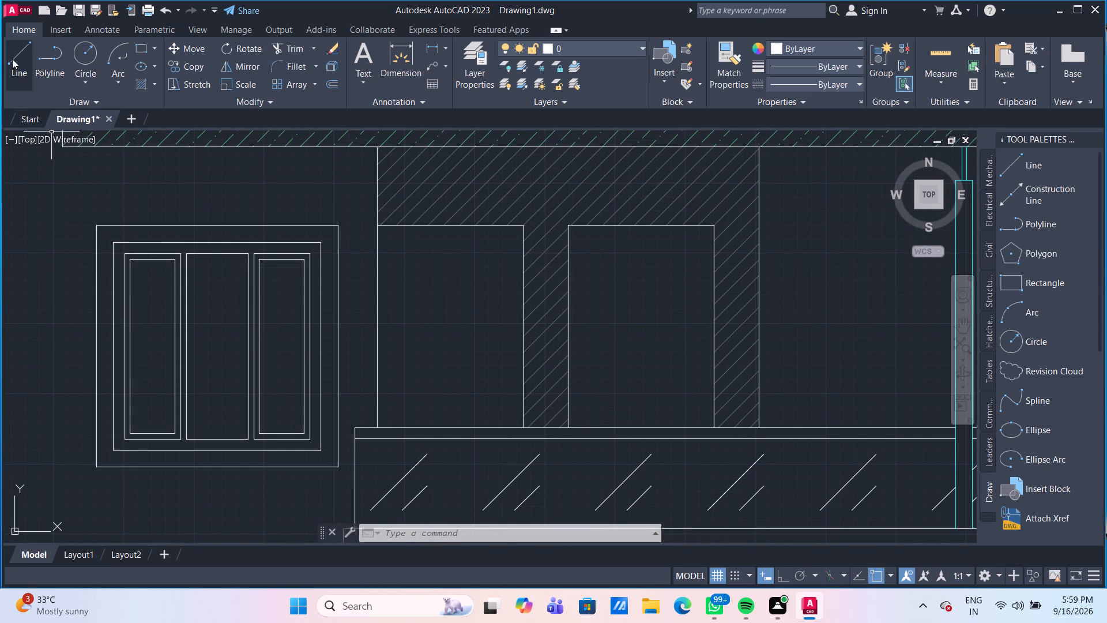
pyautogui.click(14, 60)
pyautogui.scroll(1, 193, 328)
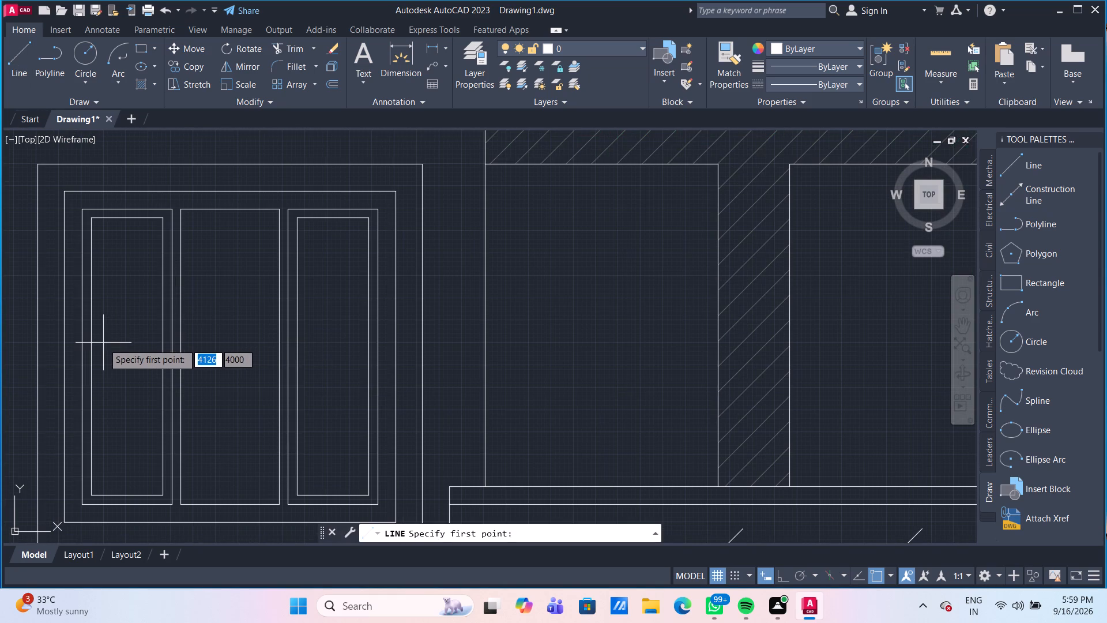
pyautogui.click(92, 361)
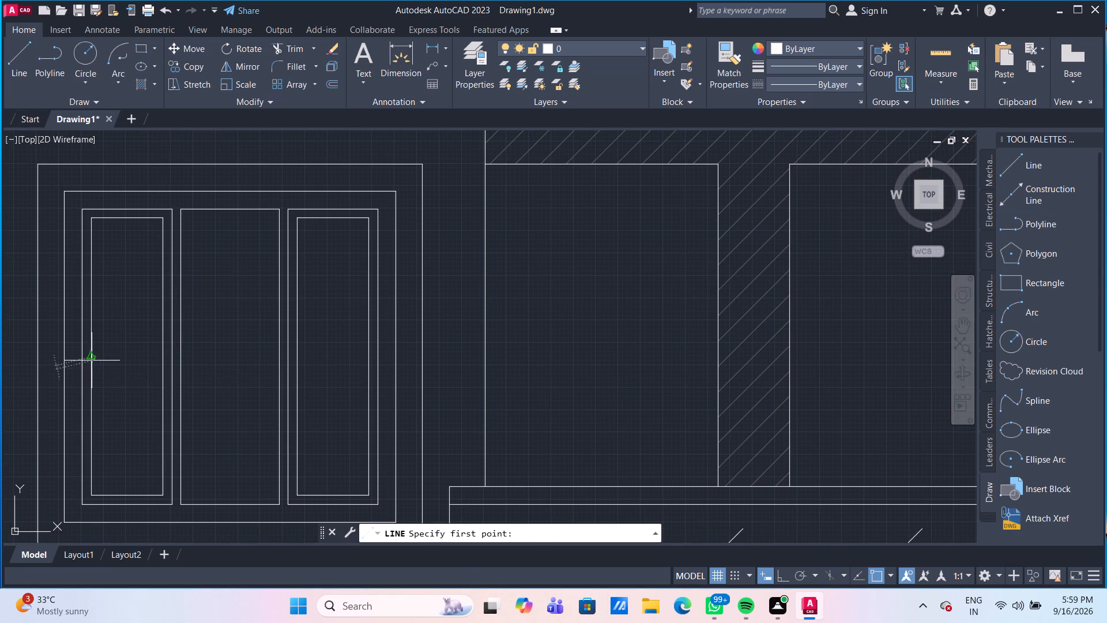
pyautogui.click(372, 358)
pyautogui.press('Escape')
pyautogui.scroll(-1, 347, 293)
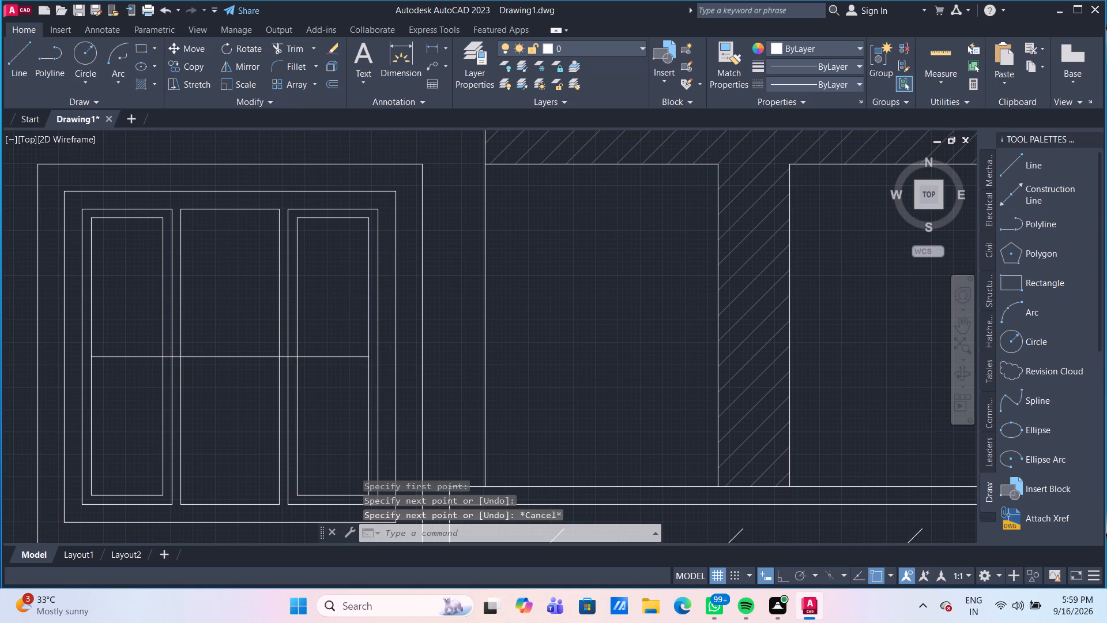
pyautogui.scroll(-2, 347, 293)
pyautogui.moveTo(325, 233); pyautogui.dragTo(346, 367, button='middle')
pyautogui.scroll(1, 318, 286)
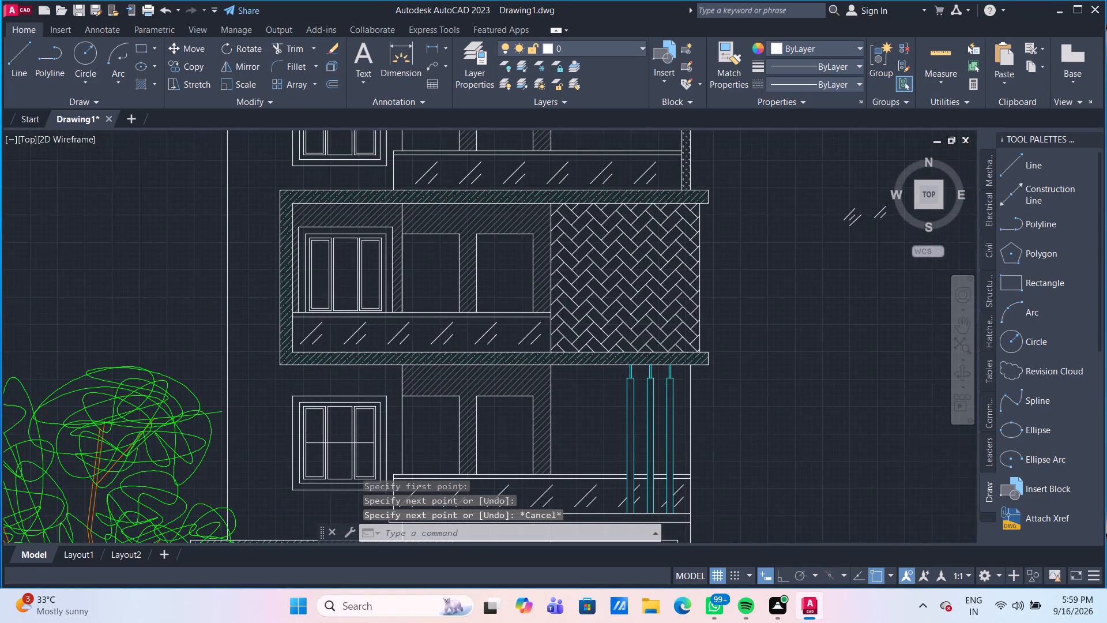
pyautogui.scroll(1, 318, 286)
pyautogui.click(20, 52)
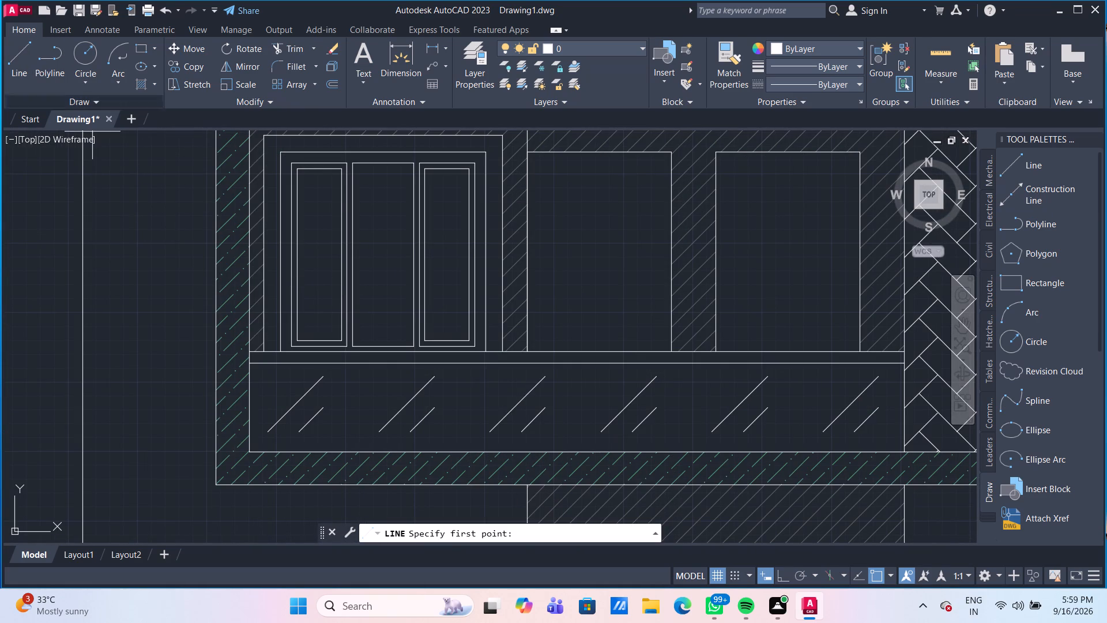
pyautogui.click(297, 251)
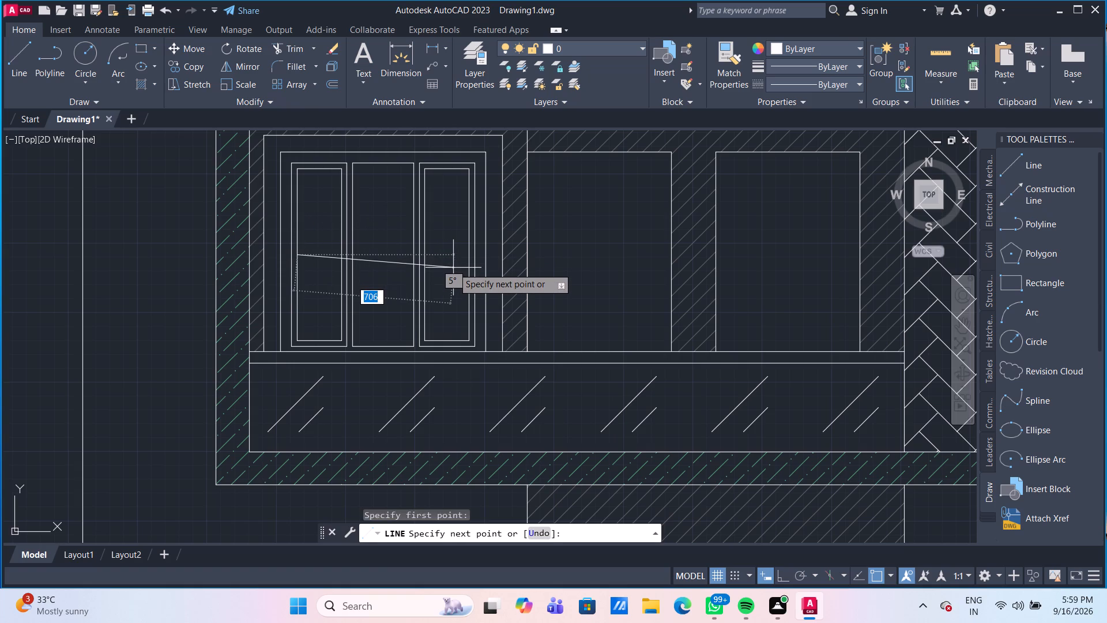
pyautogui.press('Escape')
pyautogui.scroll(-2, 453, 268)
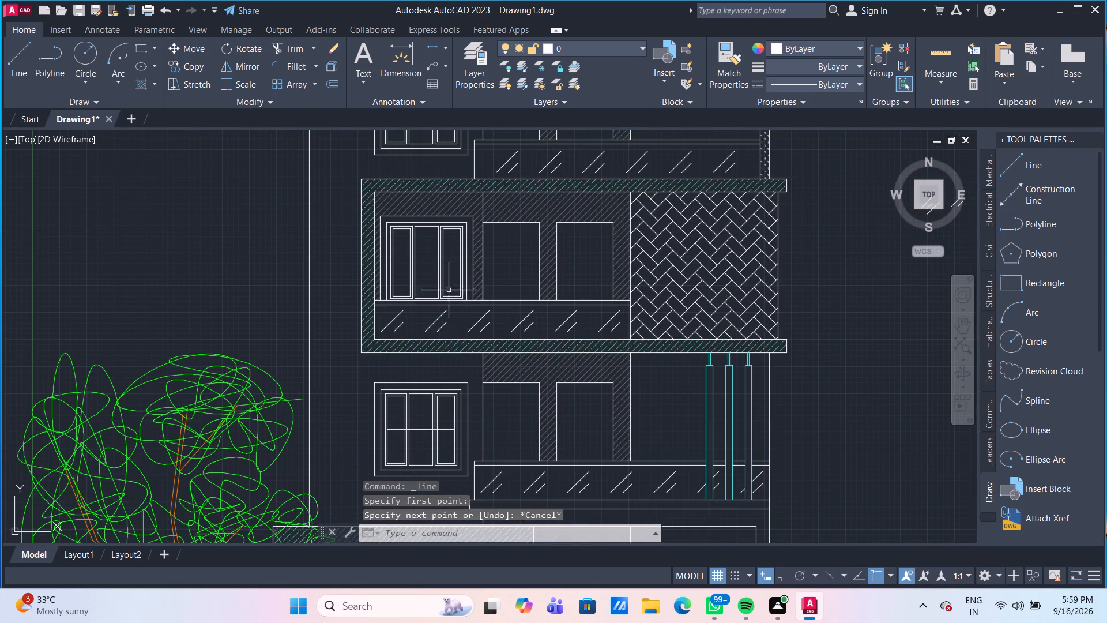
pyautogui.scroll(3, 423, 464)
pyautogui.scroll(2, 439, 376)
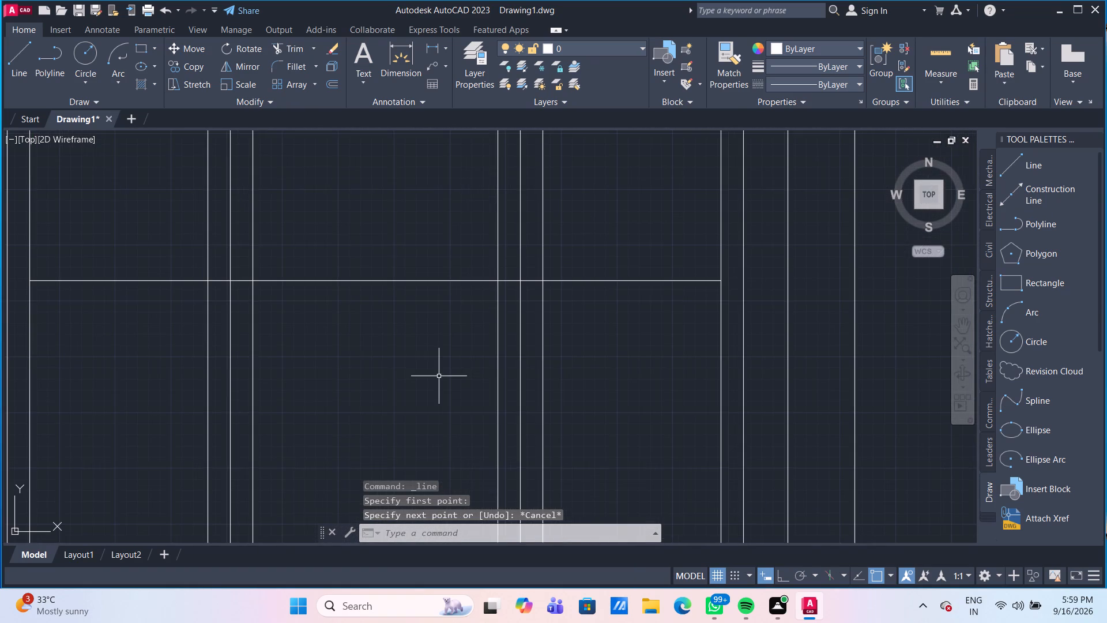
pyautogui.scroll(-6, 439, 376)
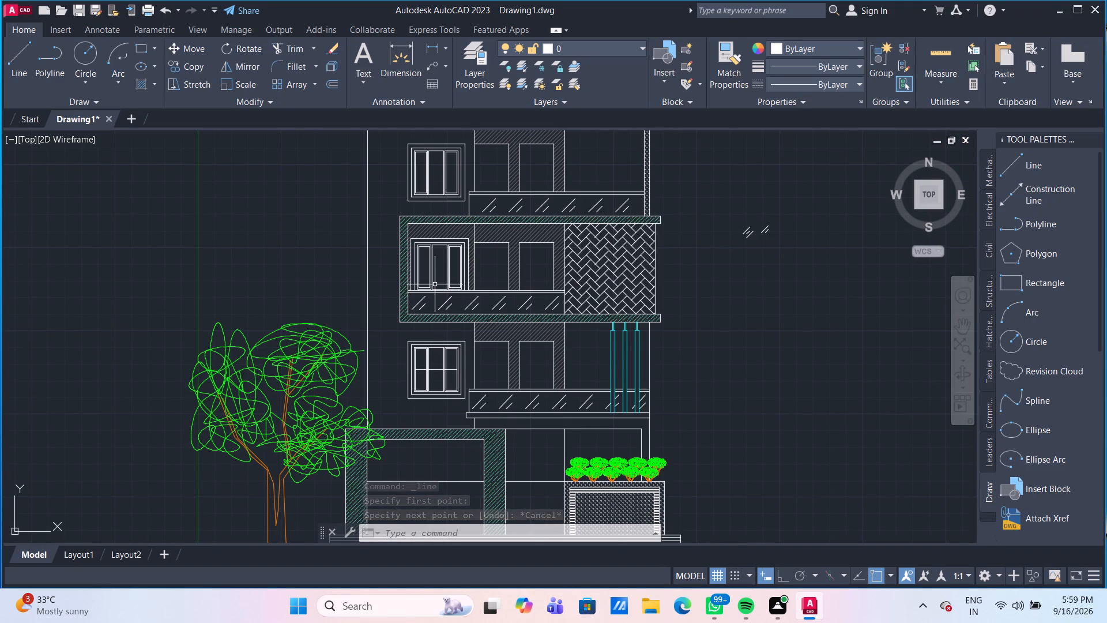
# With Ortho on, draw a horizontal line across the middle of the herringbone-wall floor's window, between its outer panes' inner frames.
pyautogui.press('F8')
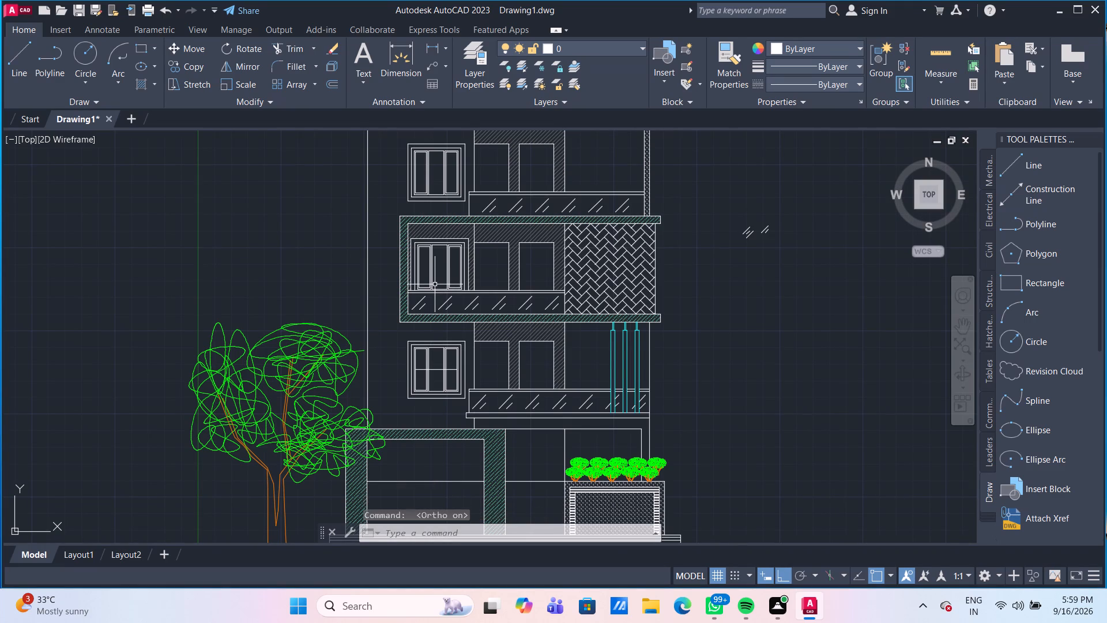
pyautogui.click(23, 59)
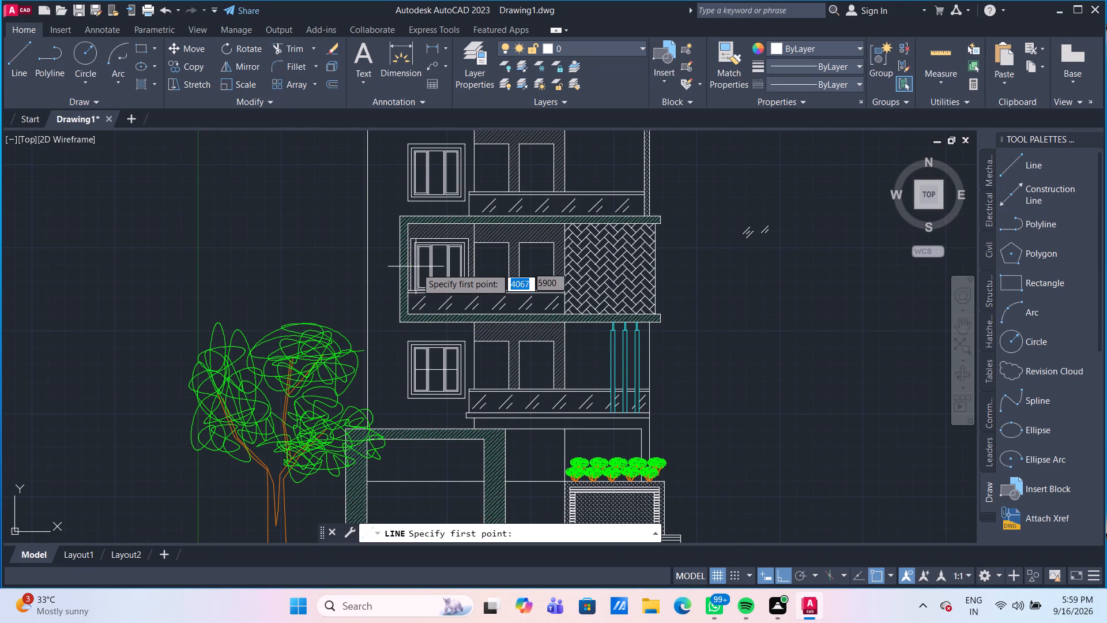
pyautogui.scroll(5, 421, 271)
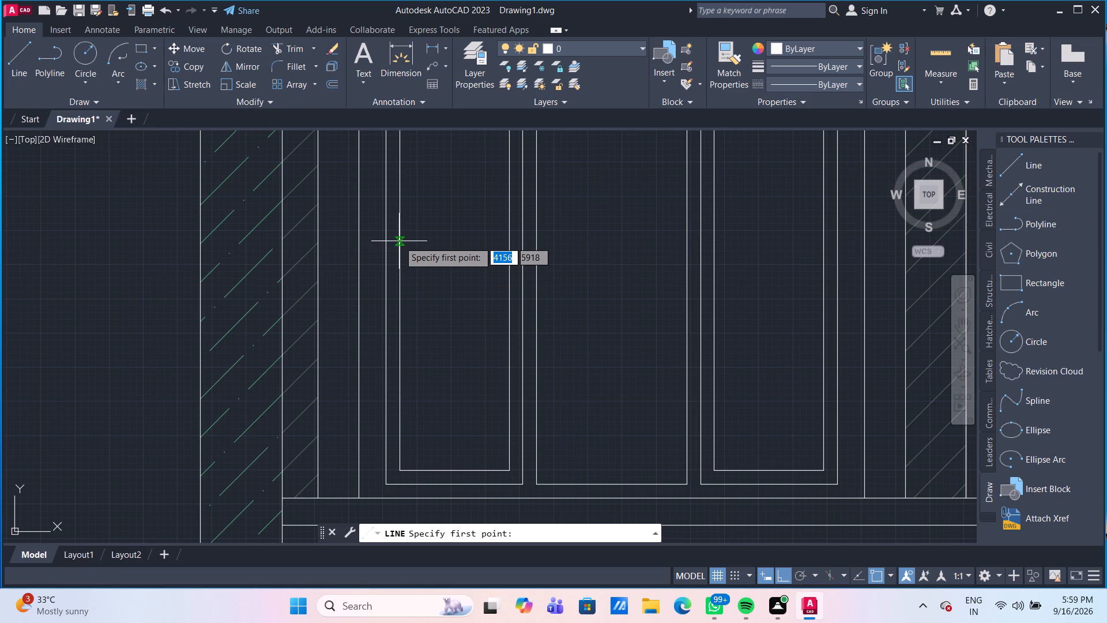
pyautogui.click(400, 253)
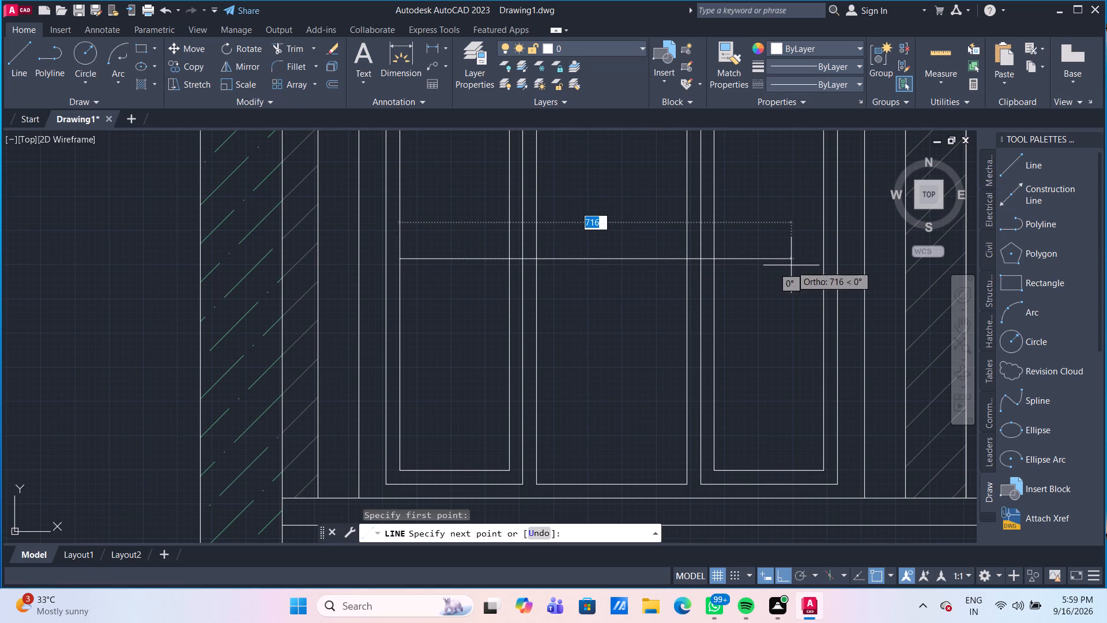
pyautogui.click(823, 259)
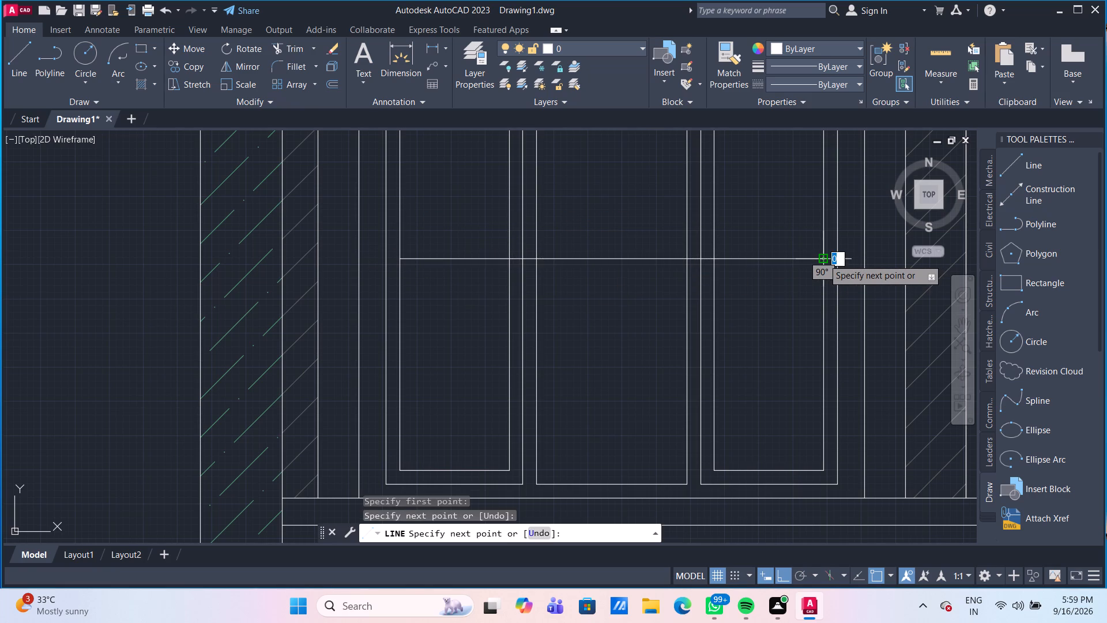
pyautogui.press('Escape')
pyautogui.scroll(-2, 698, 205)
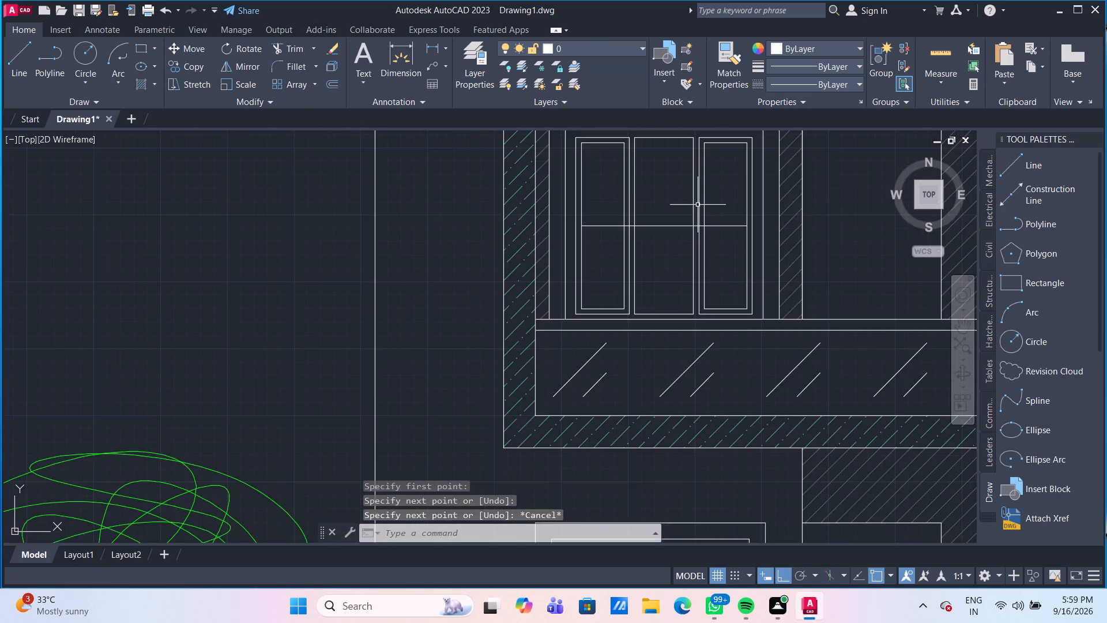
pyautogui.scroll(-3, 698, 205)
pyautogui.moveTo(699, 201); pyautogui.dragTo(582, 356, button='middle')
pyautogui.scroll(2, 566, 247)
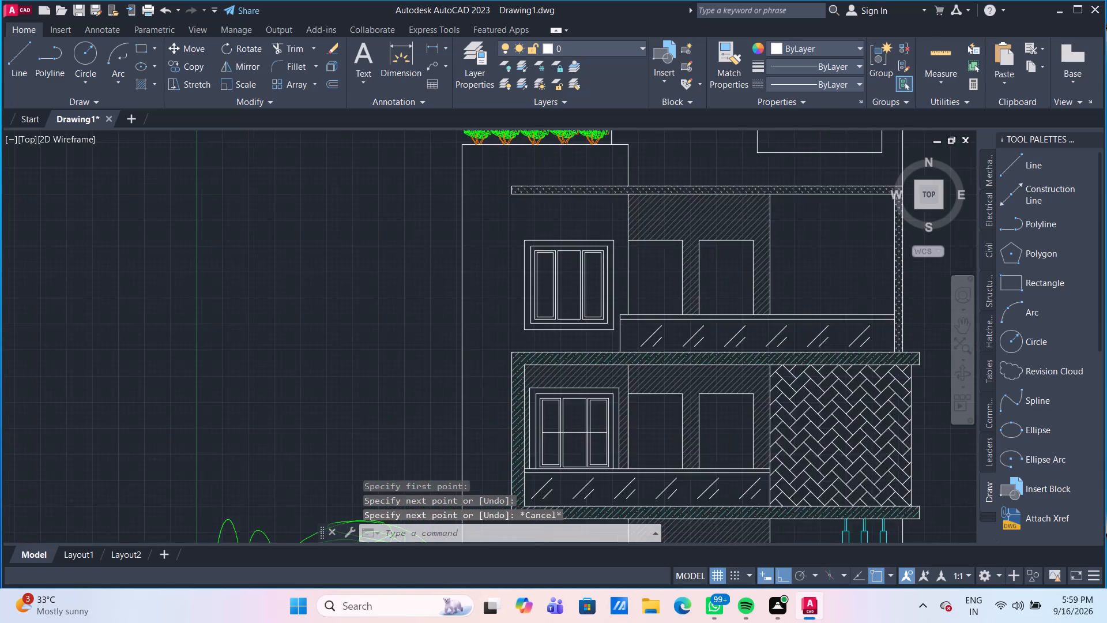
# Draw a horizontal line about 780 long across the middle of the top floor's window, between its outer panes' inner frames.
pyautogui.click(17, 55)
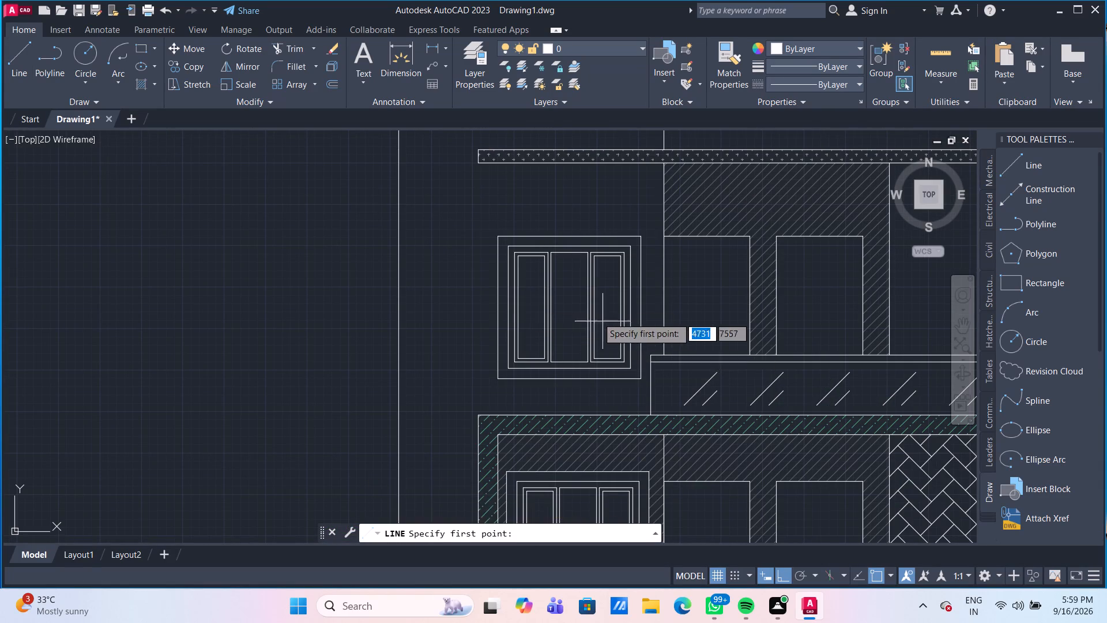
pyautogui.scroll(2, 596, 316)
pyautogui.click(392, 293)
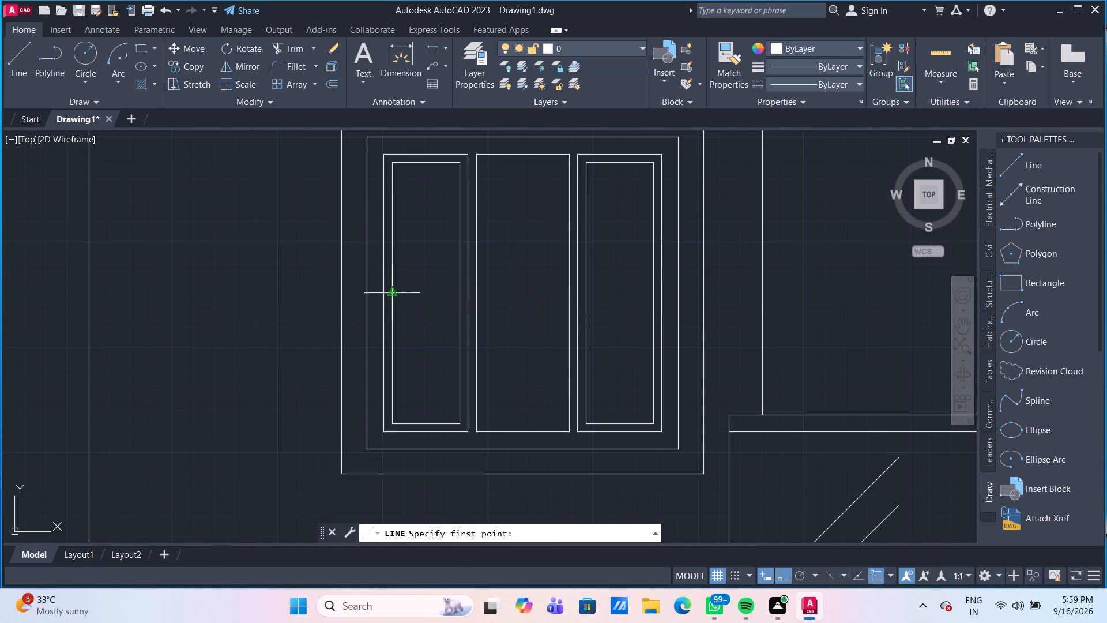
pyautogui.click(655, 292)
pyautogui.press('Escape')
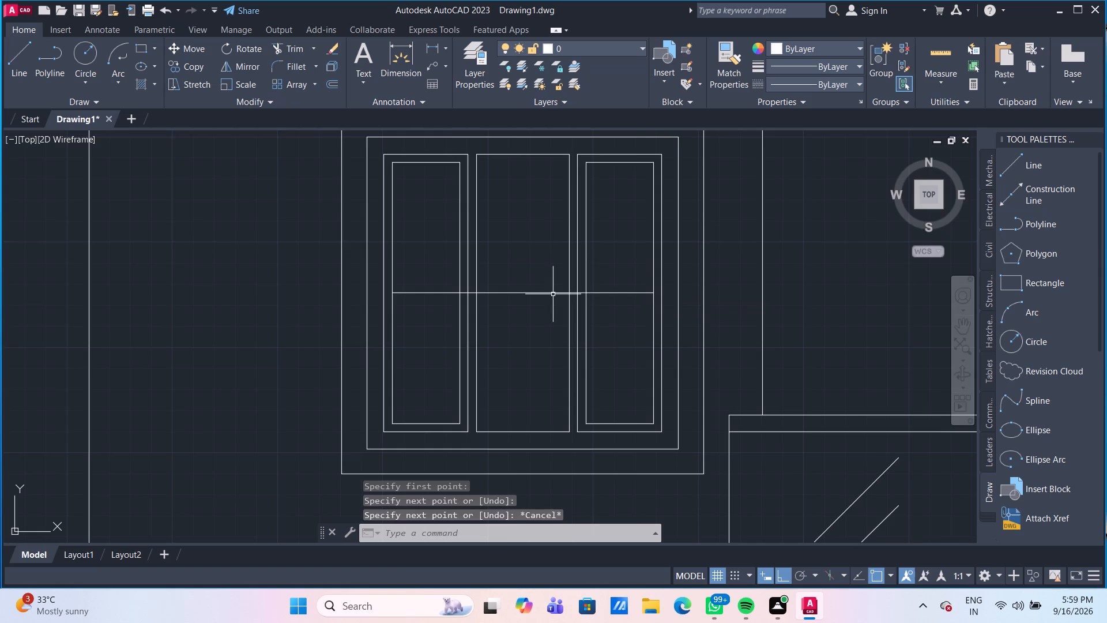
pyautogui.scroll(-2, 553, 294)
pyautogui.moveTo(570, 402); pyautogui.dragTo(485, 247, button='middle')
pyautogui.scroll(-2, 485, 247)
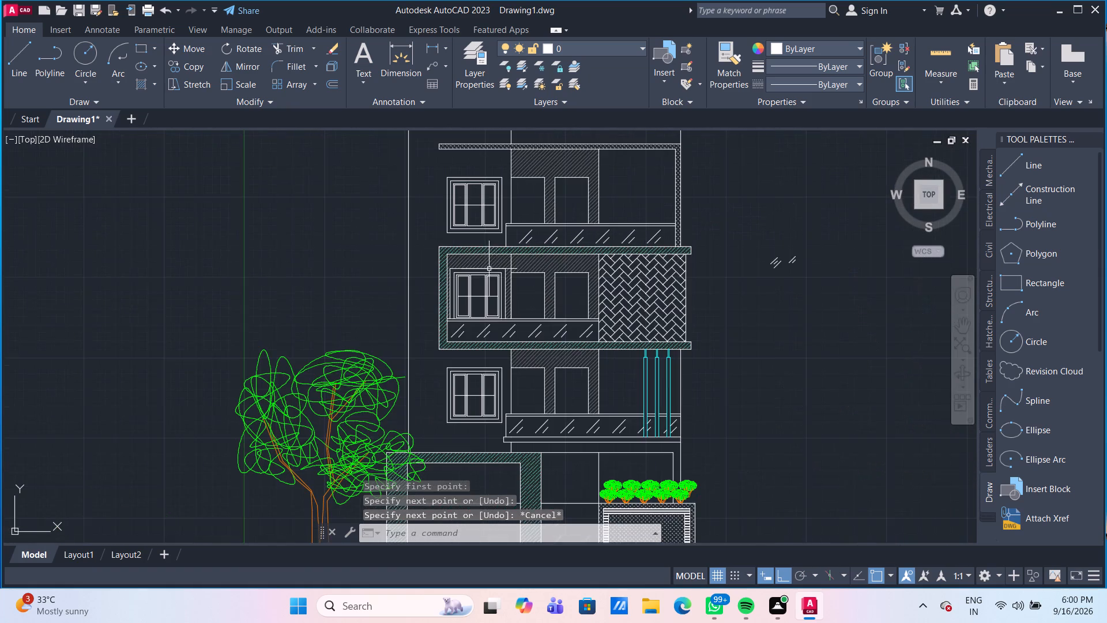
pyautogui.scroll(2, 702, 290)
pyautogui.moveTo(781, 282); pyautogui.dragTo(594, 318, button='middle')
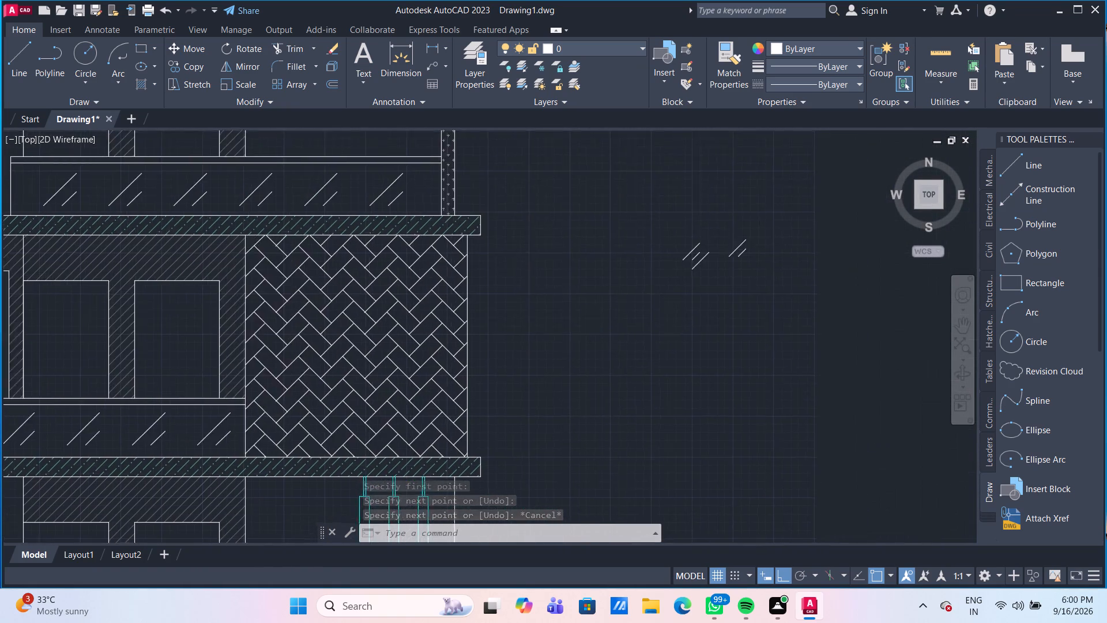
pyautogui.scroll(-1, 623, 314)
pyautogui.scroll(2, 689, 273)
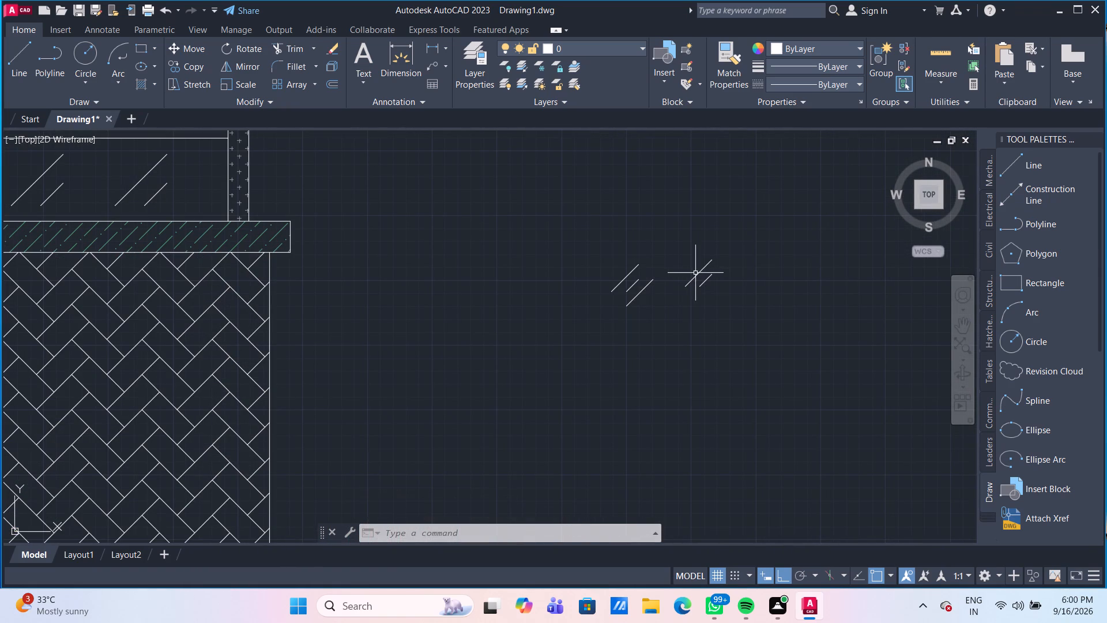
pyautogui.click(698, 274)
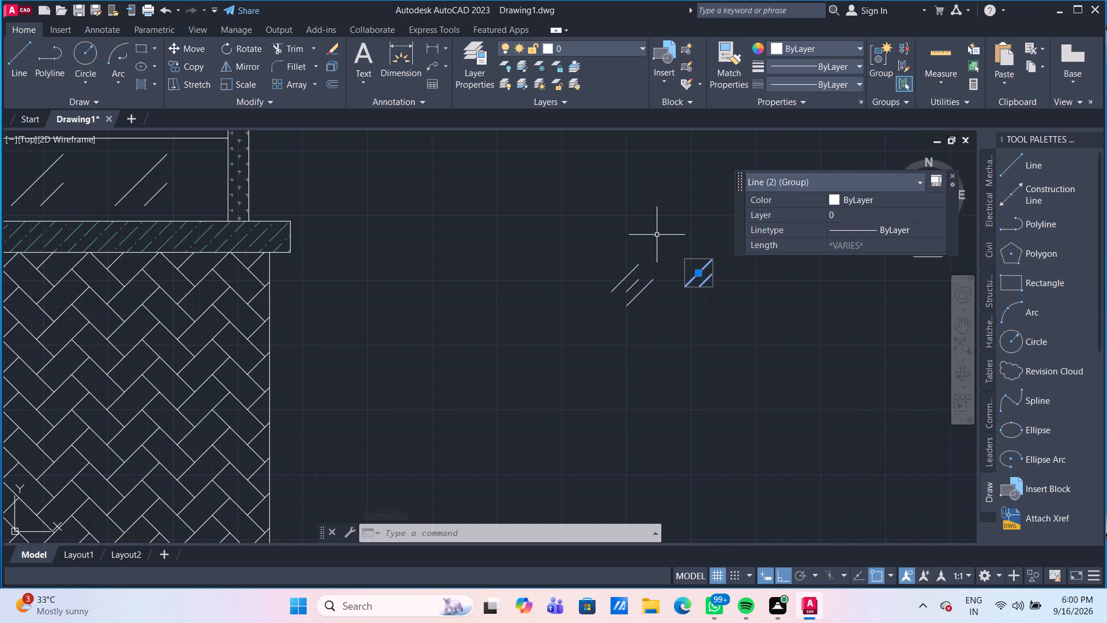
# On the cyan-post floor's window, draw a continuous zigzag line with a centred vertical in each pane, from frame top to dividing line.
pyautogui.scroll(-3, 657, 235)
pyautogui.scroll(2, 357, 367)
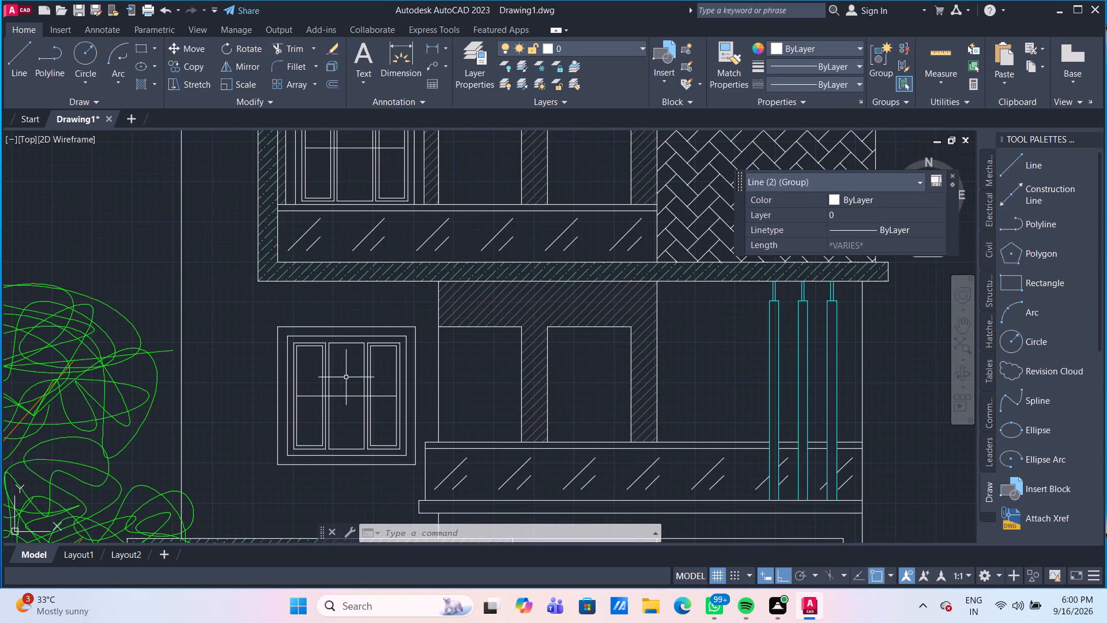
pyautogui.scroll(1, 340, 379)
pyautogui.moveTo(340, 379); pyautogui.dragTo(340, 371, button='middle')
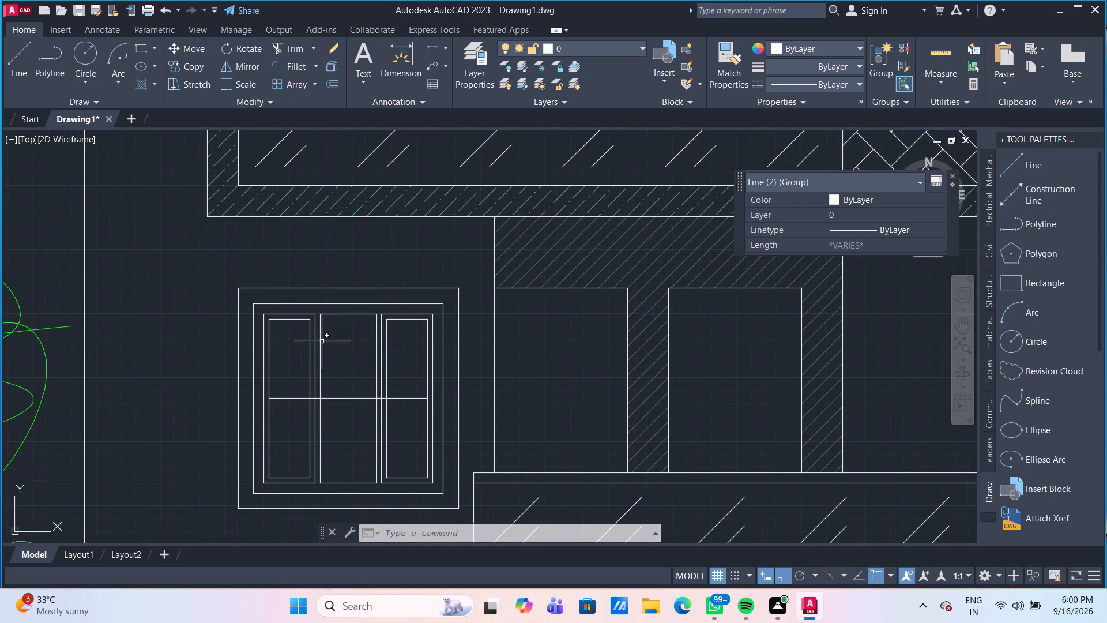
pyautogui.click(12, 68)
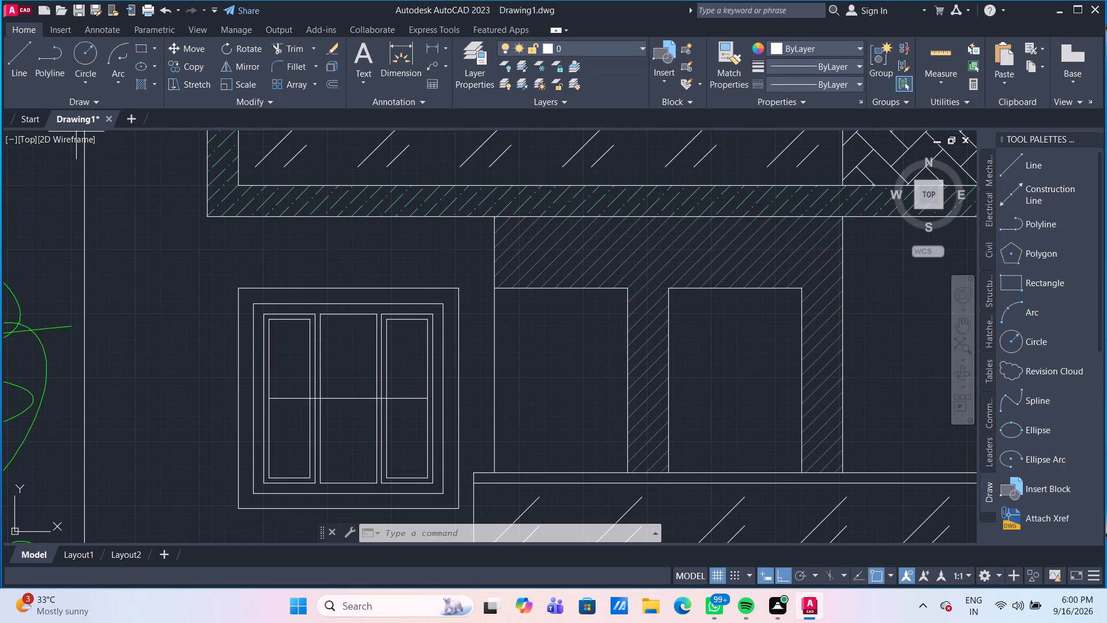
pyautogui.scroll(1, 278, 356)
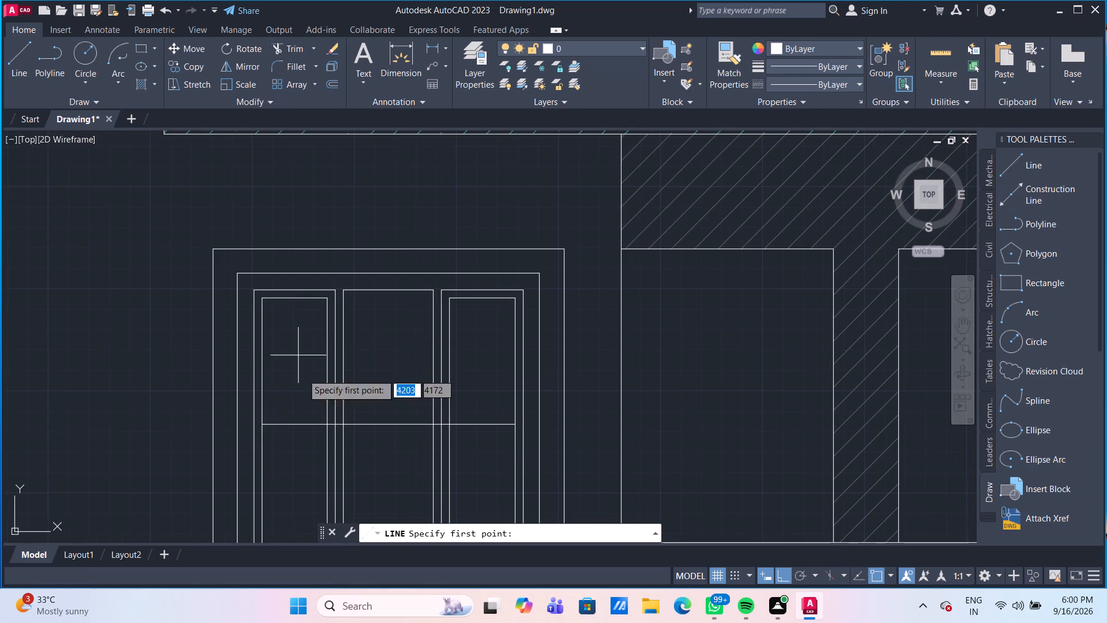
pyautogui.click(291, 294)
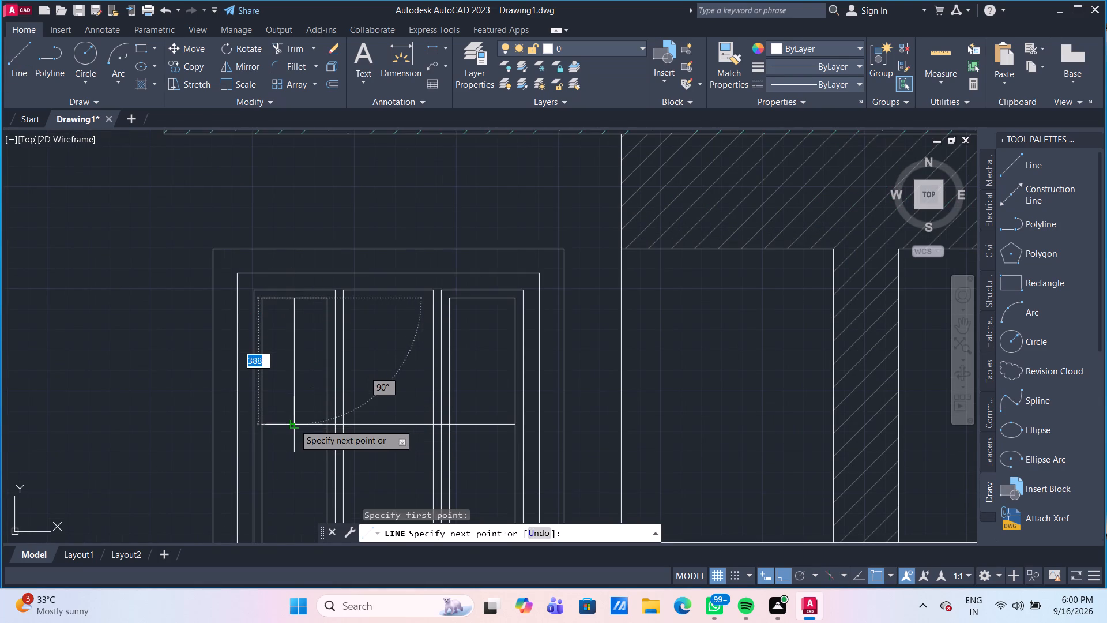
pyautogui.click(294, 424)
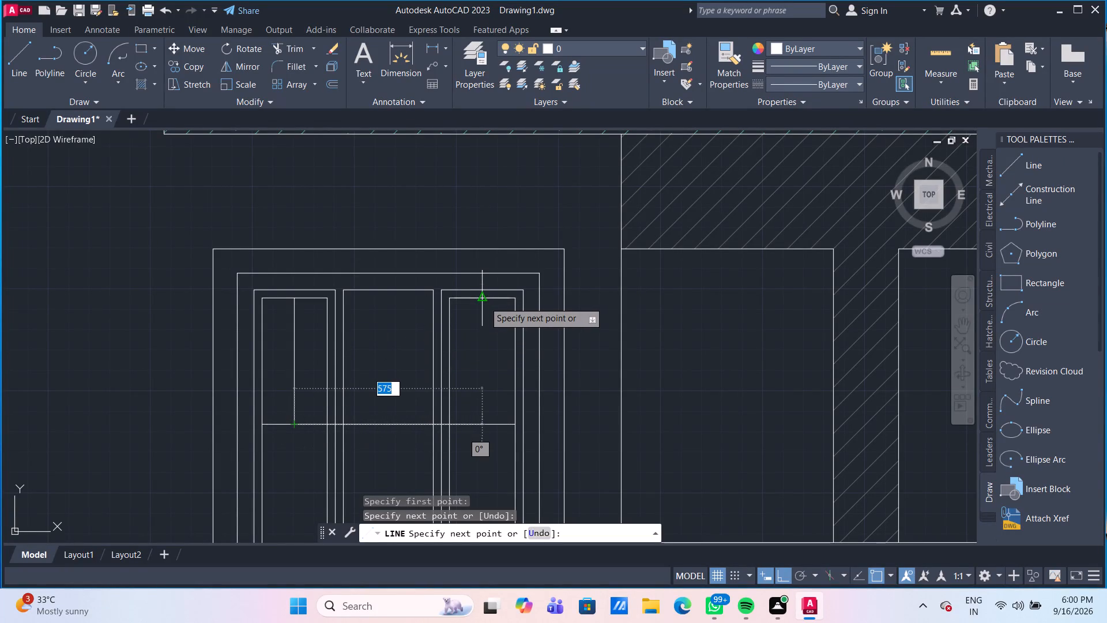
pyautogui.click(387, 295)
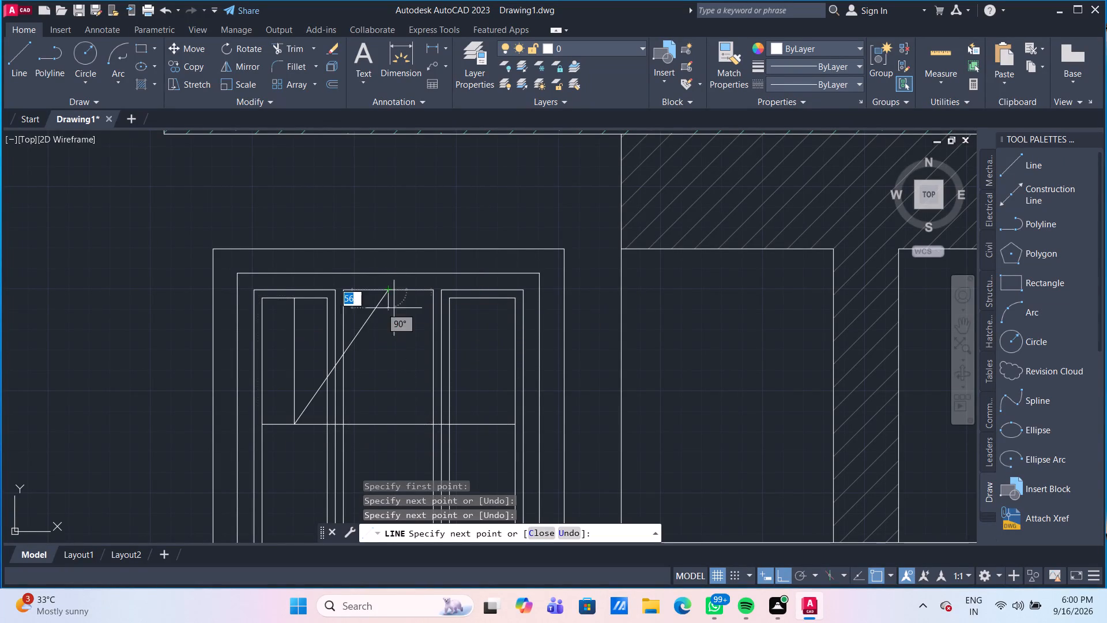
pyautogui.click(385, 421)
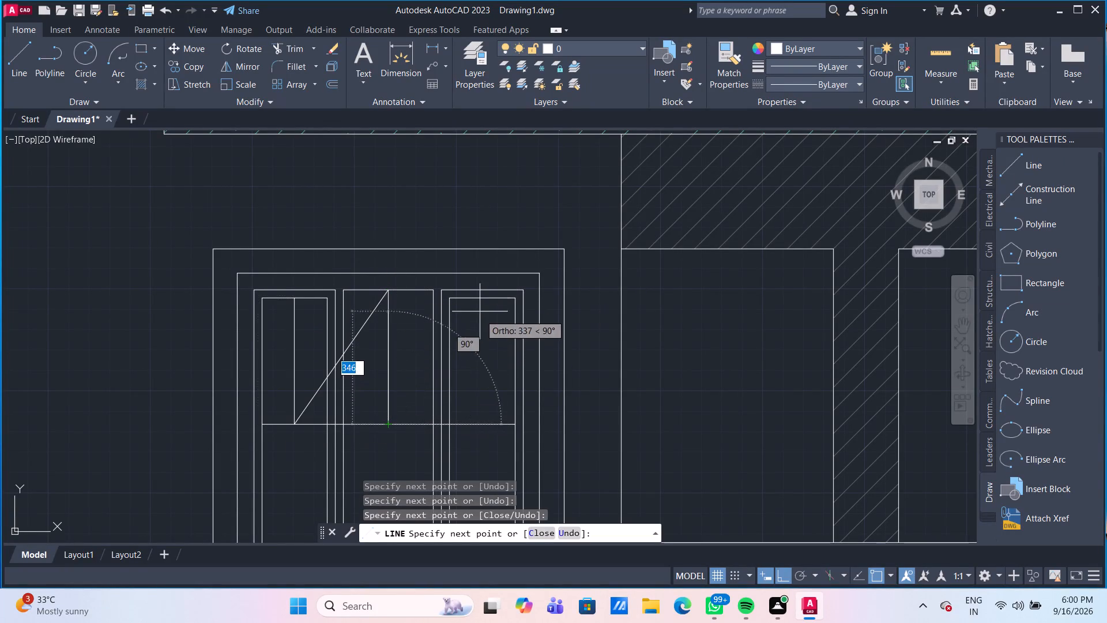
pyautogui.click(483, 297)
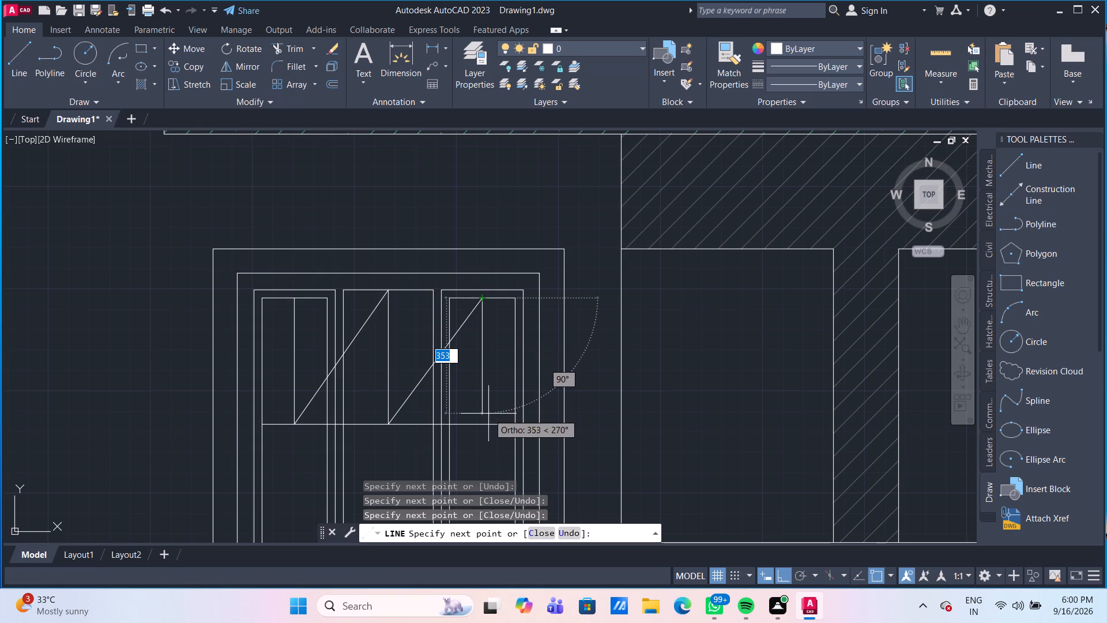
pyautogui.click(481, 427)
pyautogui.press('Escape')
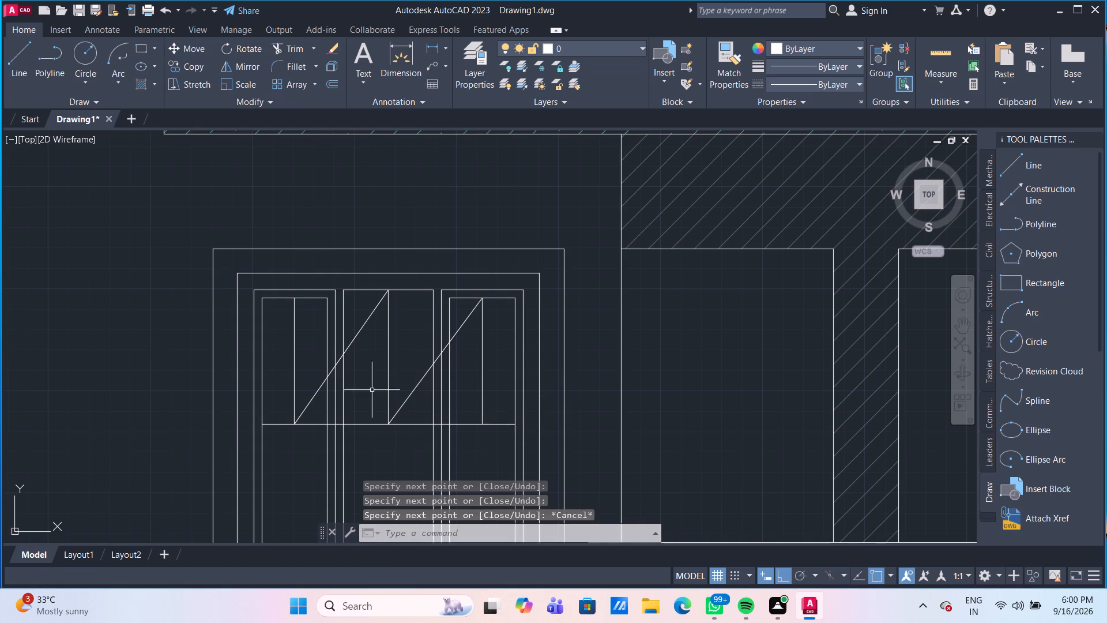
# Copy the three vertical pane lines to the herringbone-wall floor's window, using the first pane's top midpoint as reference.
pyautogui.click(295, 364)
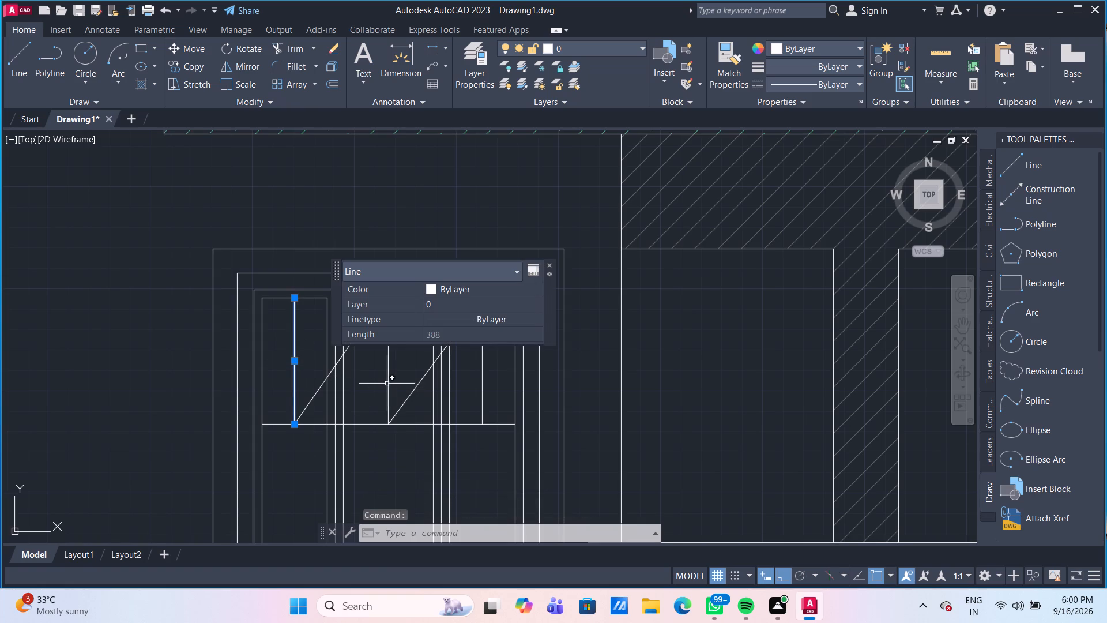
pyautogui.click(389, 385)
pyautogui.click(483, 407)
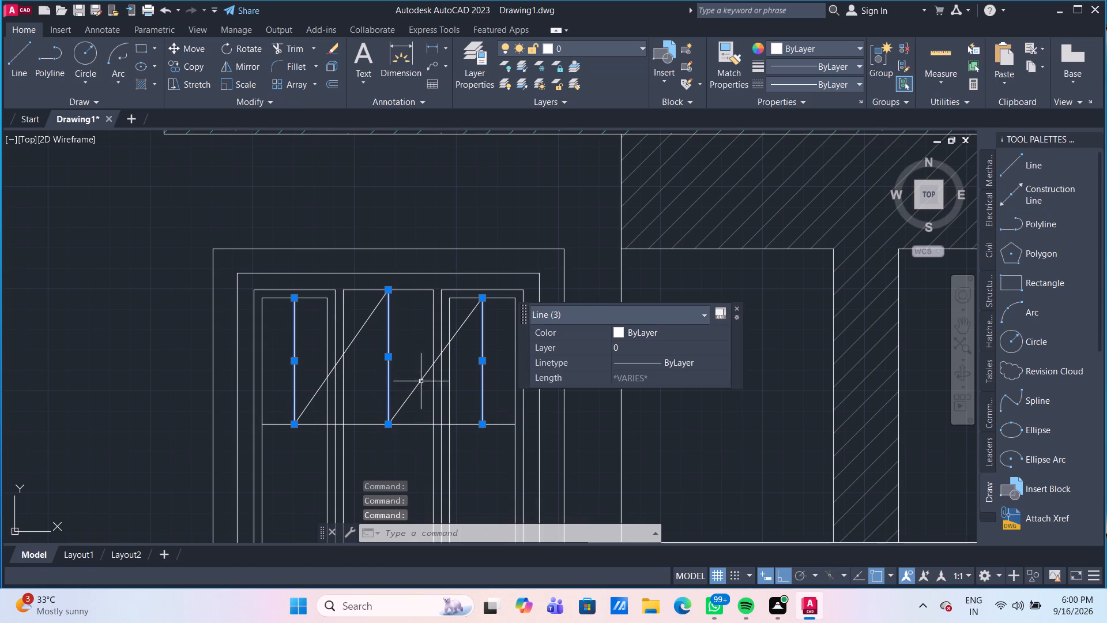
pyautogui.write('CO')
pyautogui.press('Return')
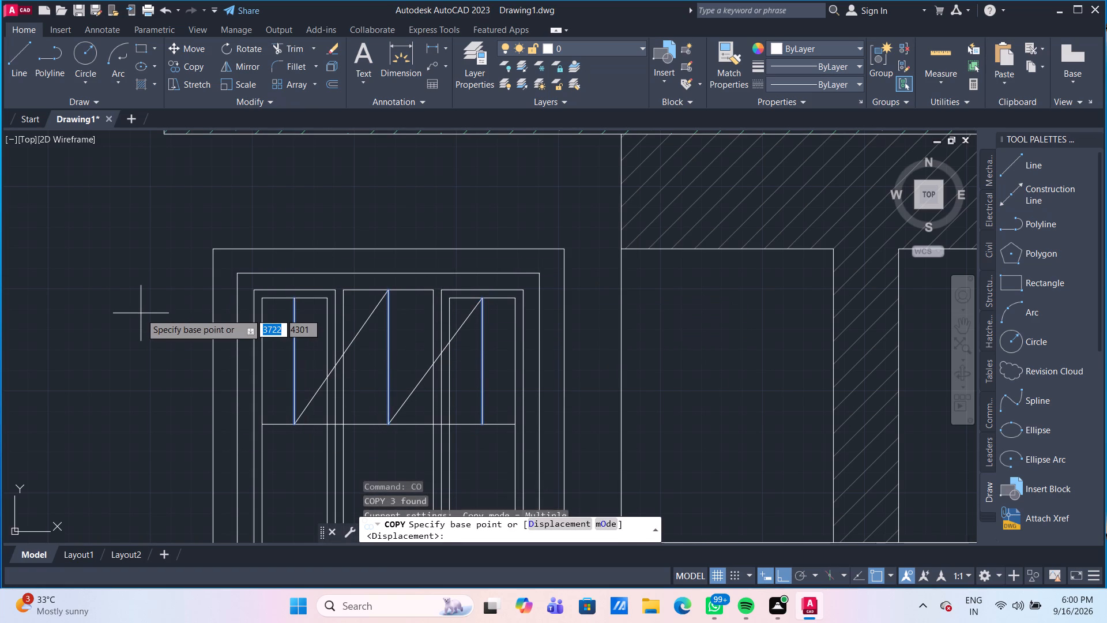
pyautogui.click(293, 302)
pyautogui.scroll(-2, 318, 212)
pyautogui.moveTo(318, 212); pyautogui.dragTo(320, 212, button='middle')
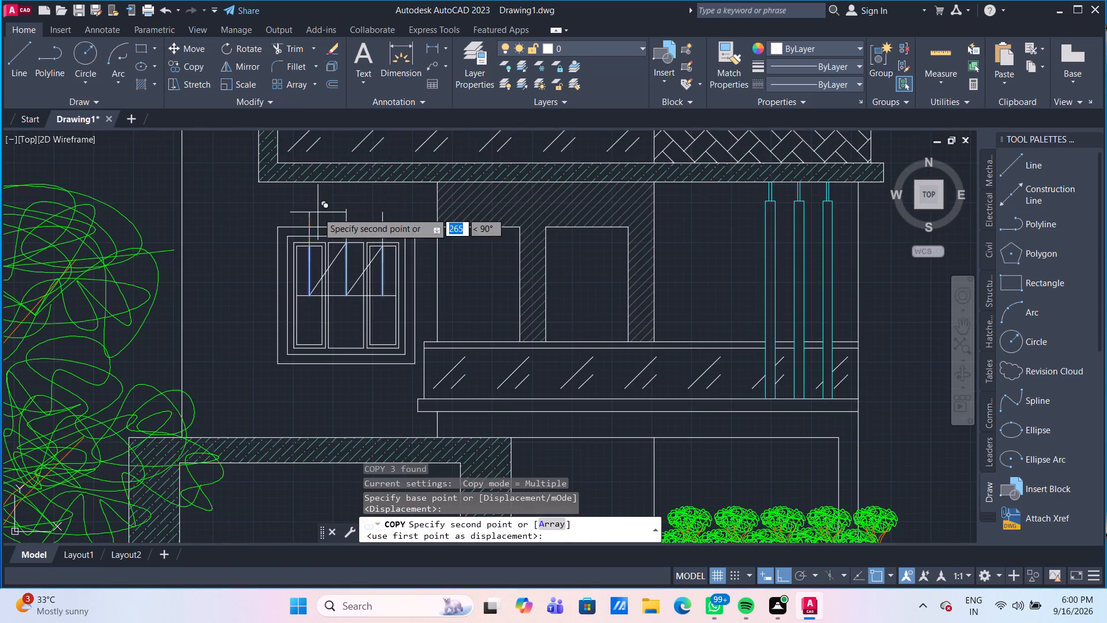
pyautogui.moveTo(320, 212); pyautogui.dragTo(307, 408, button='middle')
pyautogui.scroll(1, 307, 229)
pyautogui.moveTo(307, 229); pyautogui.dragTo(334, 316, button='middle')
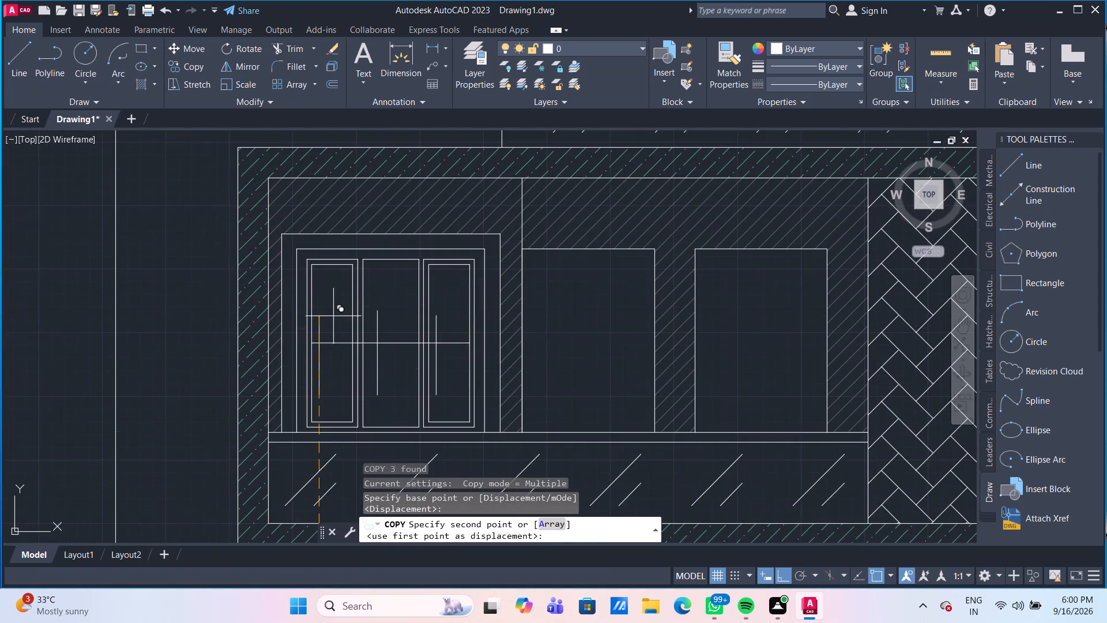
pyautogui.scroll(2, 330, 289)
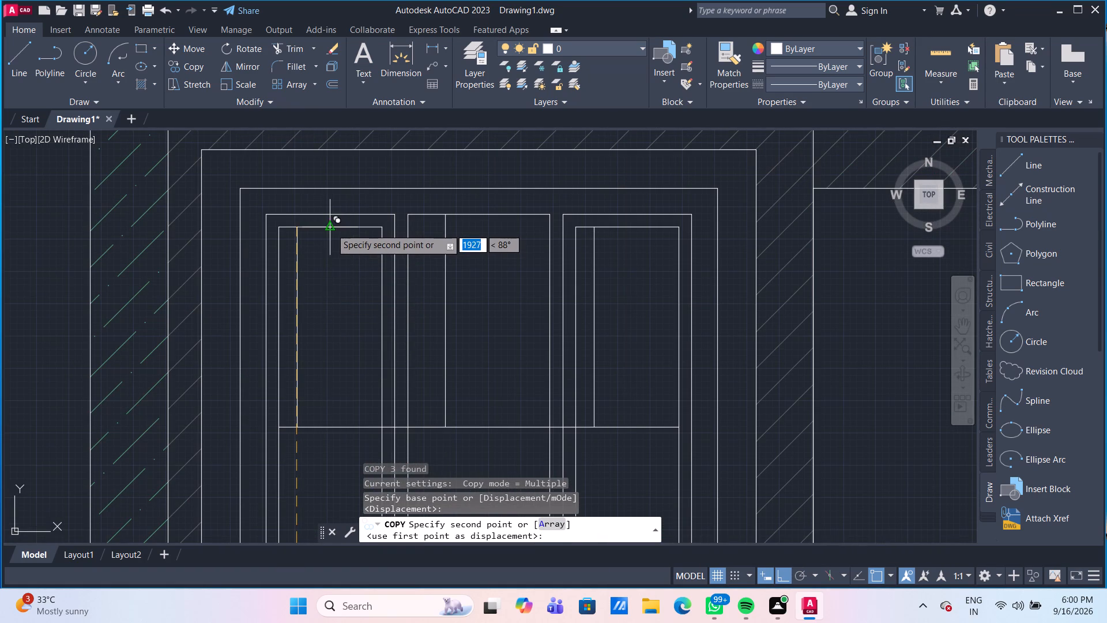
pyautogui.click(331, 228)
# Place another copy of the three vertical pane lines in the top floor's window, aligned to the first pane's top midpoint.
pyautogui.scroll(-2, 418, 275)
pyautogui.moveTo(415, 273); pyautogui.dragTo(325, 520, button='middle')
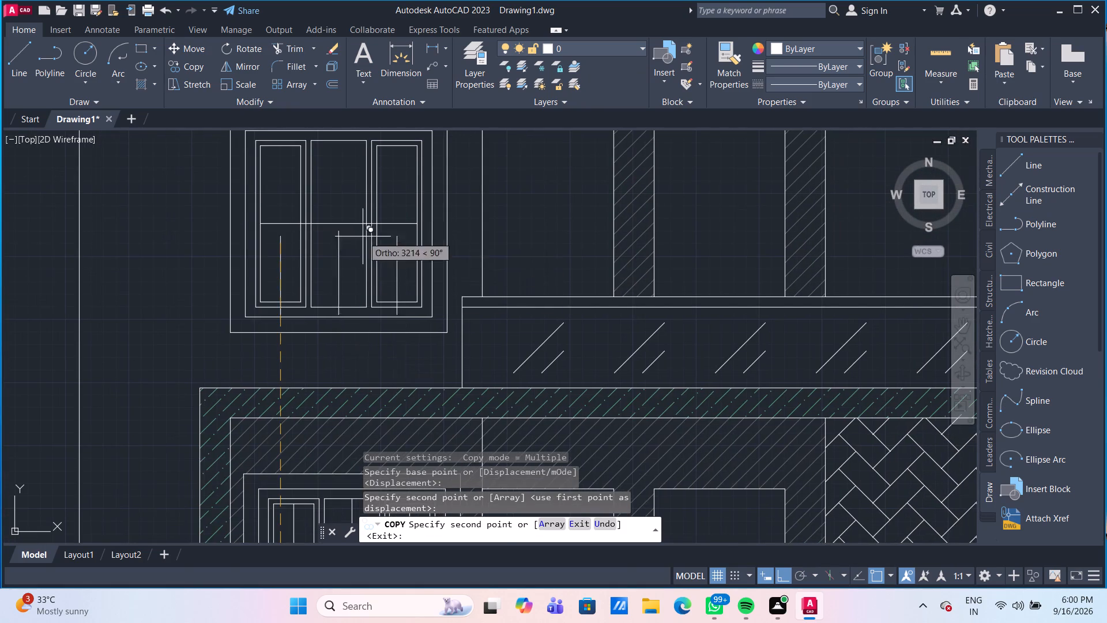
pyautogui.moveTo(331, 181); pyautogui.dragTo(334, 300, button='middle')
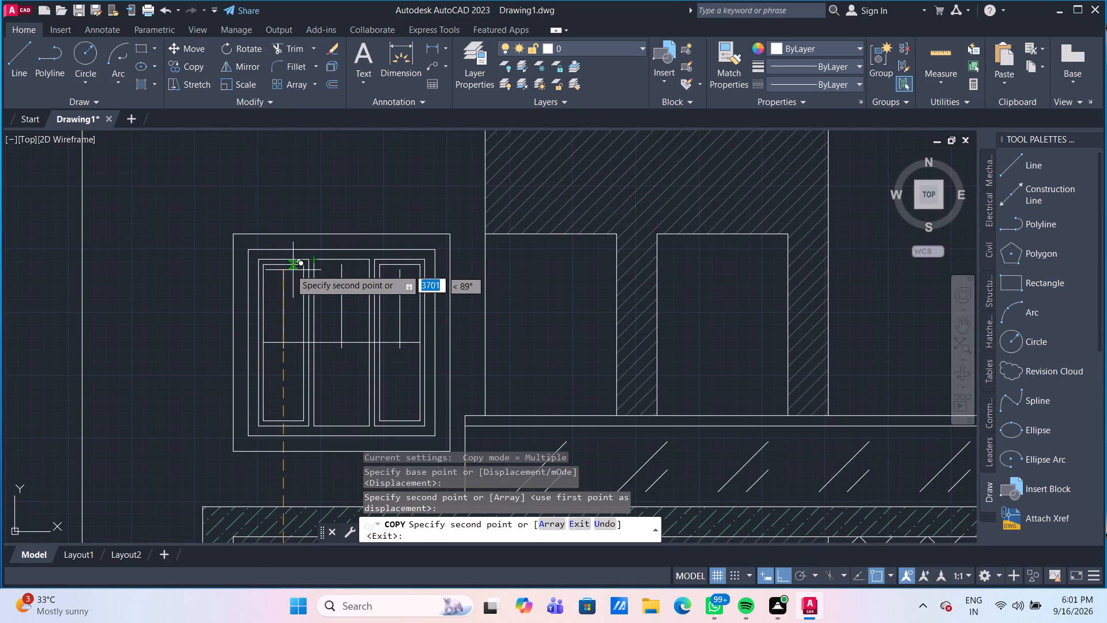
pyautogui.scroll(2, 282, 267)
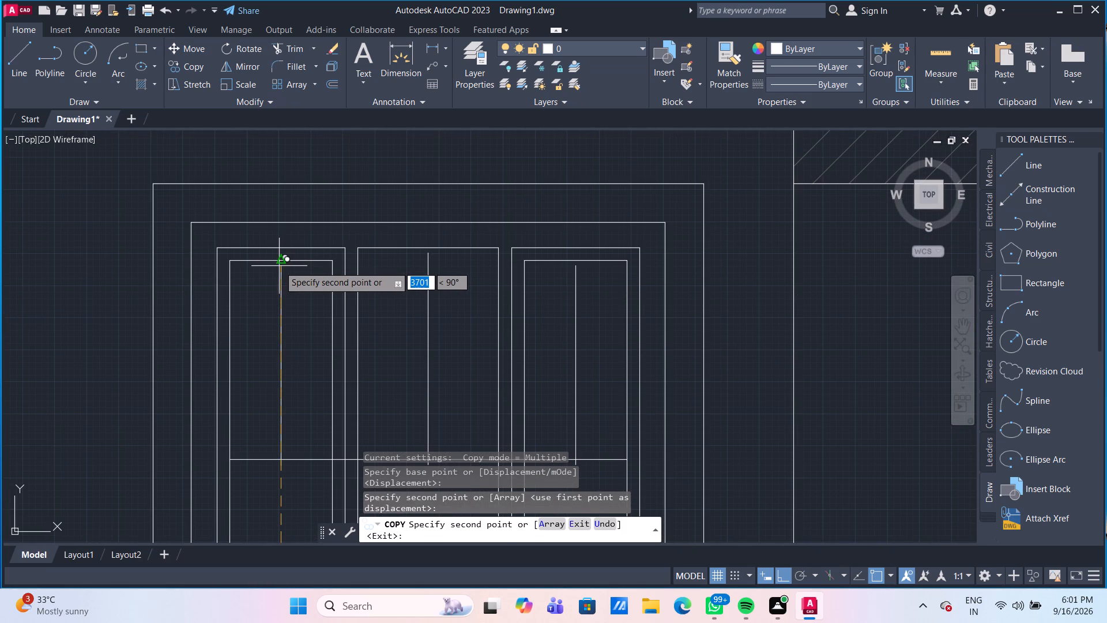
pyautogui.click(278, 263)
pyautogui.press('Escape')
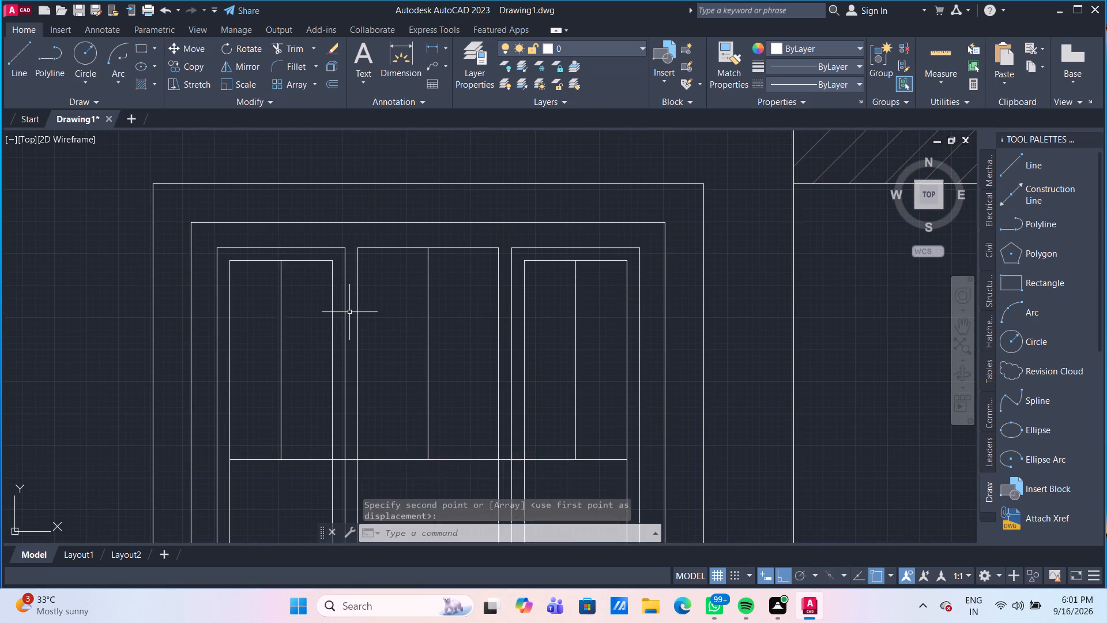
# Copy the two-line reflection group from its longer line's midpoint to the vertical lines' lower ends in the cyan-post floor window's outer panes.
pyautogui.scroll(-2, 349, 312)
pyautogui.moveTo(401, 385); pyautogui.dragTo(321, 234, button='middle')
pyautogui.scroll(-3, 321, 234)
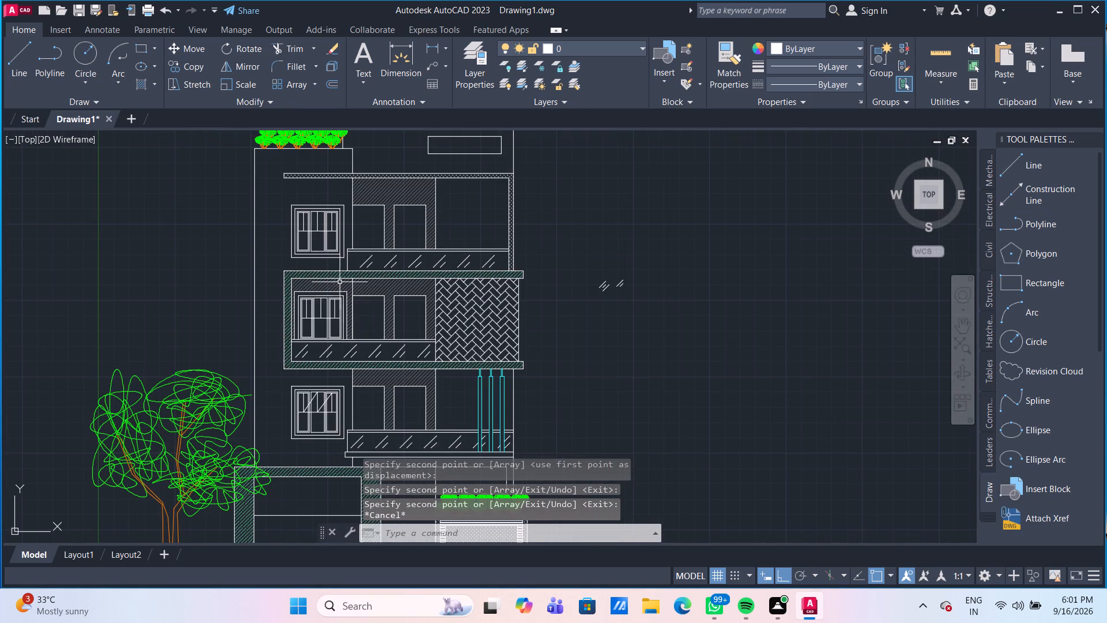
pyautogui.scroll(2, 427, 389)
pyautogui.scroll(-2, 705, 290)
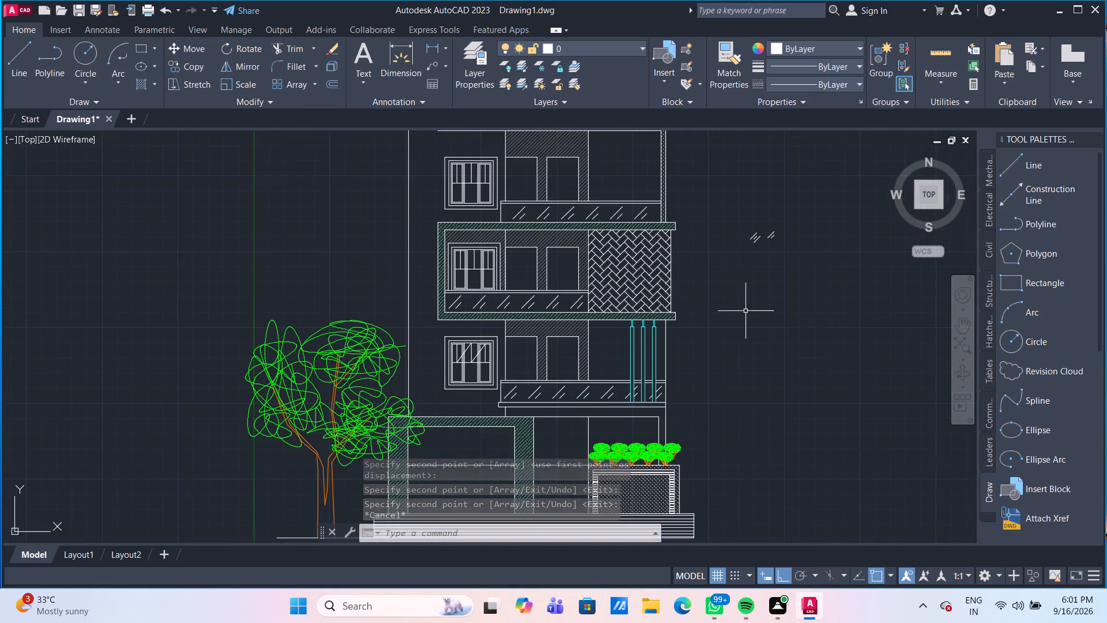
pyautogui.moveTo(777, 290); pyautogui.dragTo(554, 372, button='middle')
pyautogui.scroll(3, 564, 327)
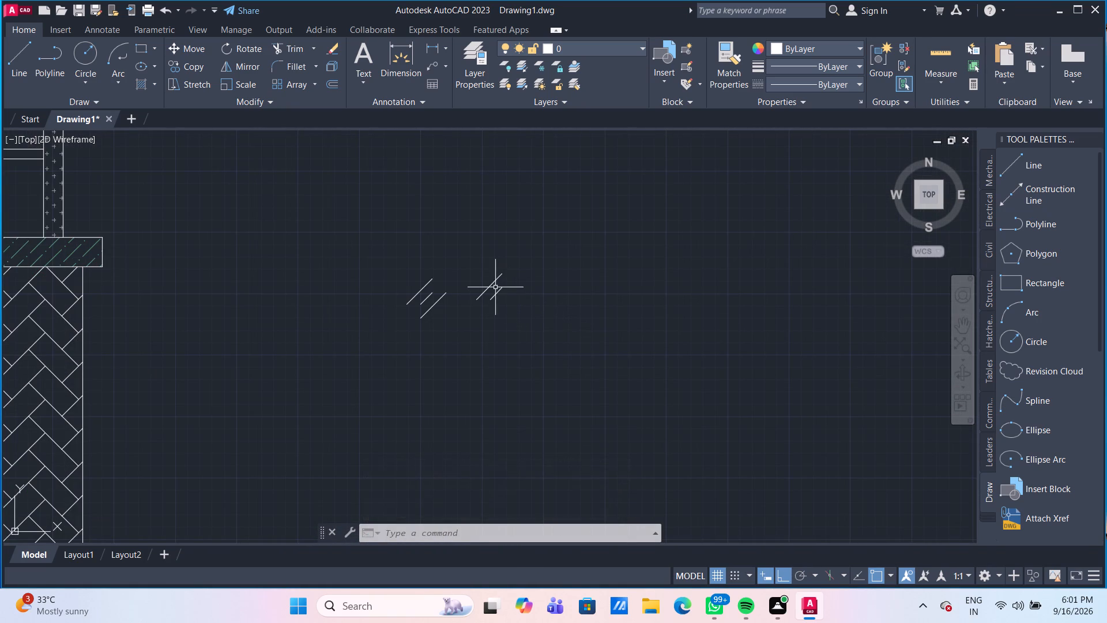
pyautogui.click(494, 286)
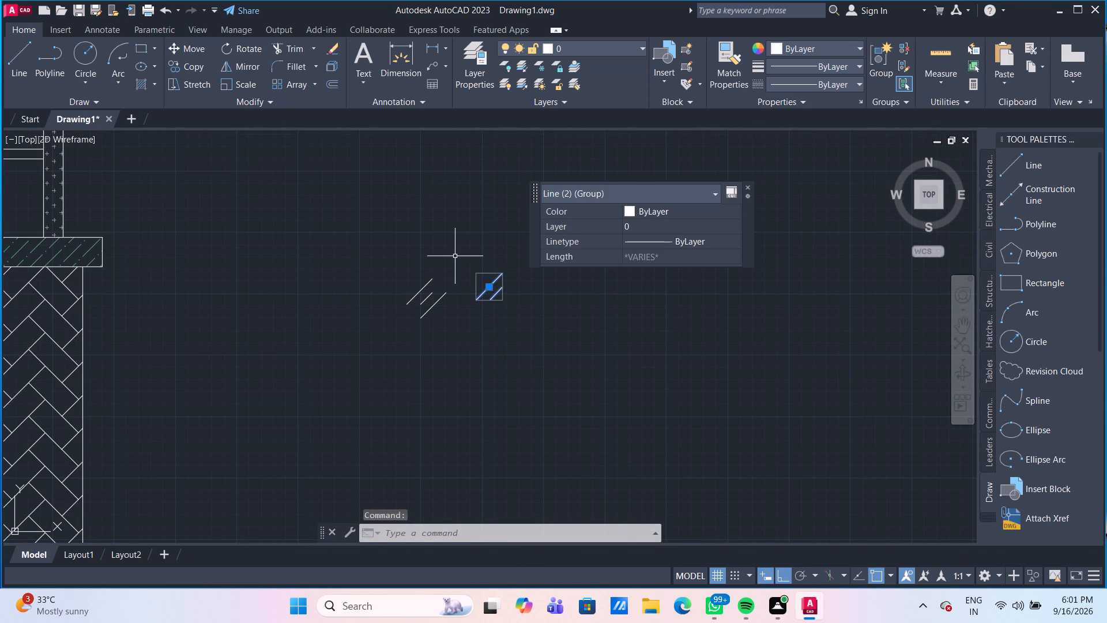
pyautogui.write('CO')
pyautogui.press('Return')
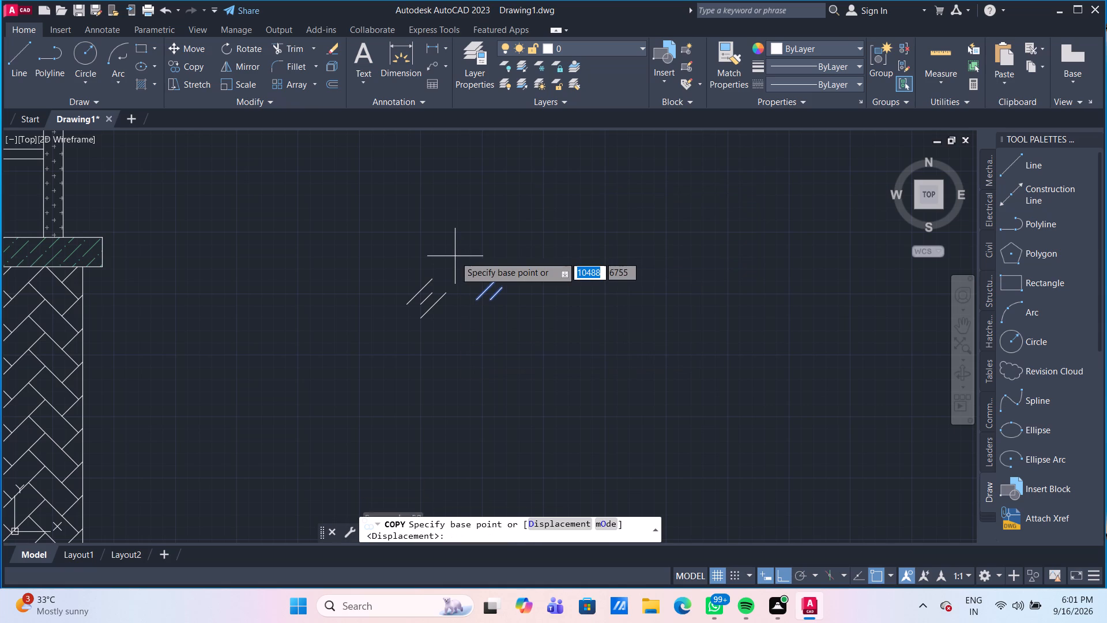
pyautogui.click(493, 286)
pyautogui.scroll(-3, 273, 351)
pyautogui.moveTo(273, 351); pyautogui.dragTo(290, 355, button='middle')
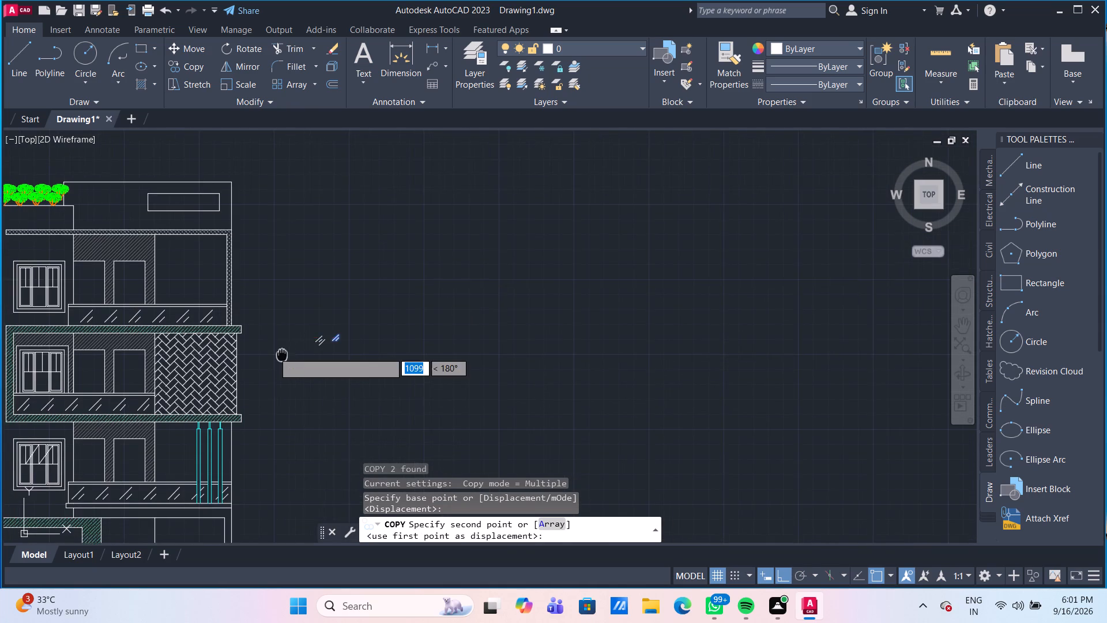
pyautogui.moveTo(290, 355); pyautogui.dragTo(436, 341, button='middle')
pyautogui.scroll(2, 20, 464)
pyautogui.scroll(3, 239, 442)
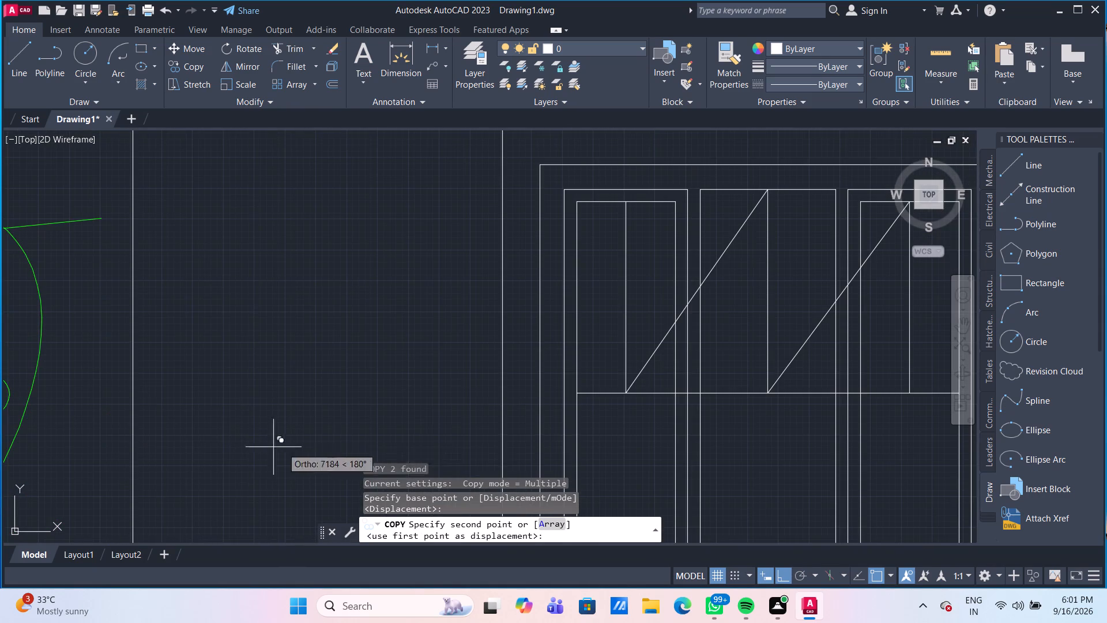
pyautogui.click(623, 395)
pyautogui.moveTo(650, 408); pyautogui.dragTo(251, 376, button='middle')
pyautogui.scroll(-1, 251, 376)
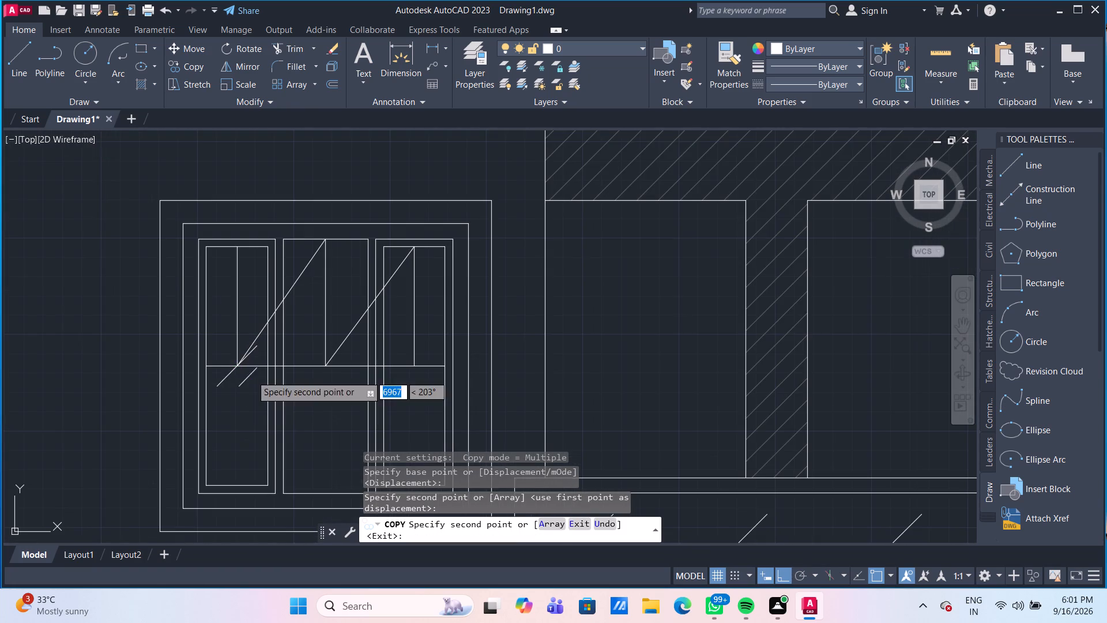
pyautogui.click(413, 370)
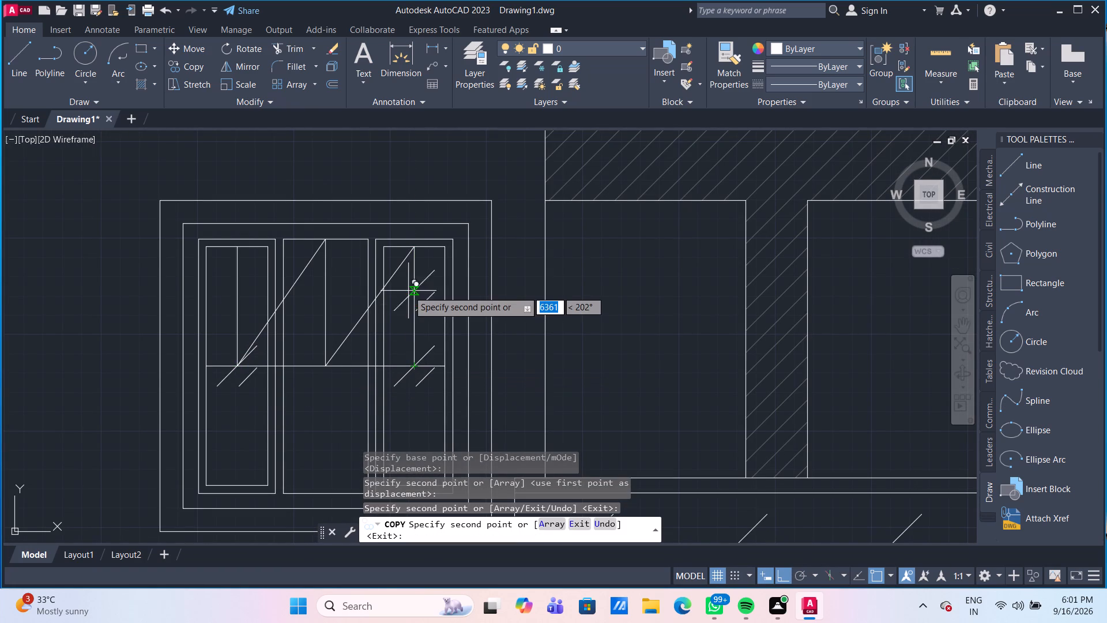
# Place copies of the two-line reflection group in the herringbone-wall floor window's outer panes, where the vertical lines meet the dividing line.
pyautogui.scroll(-1, 408, 291)
pyautogui.moveTo(347, 340); pyautogui.dragTo(338, 484, button='middle')
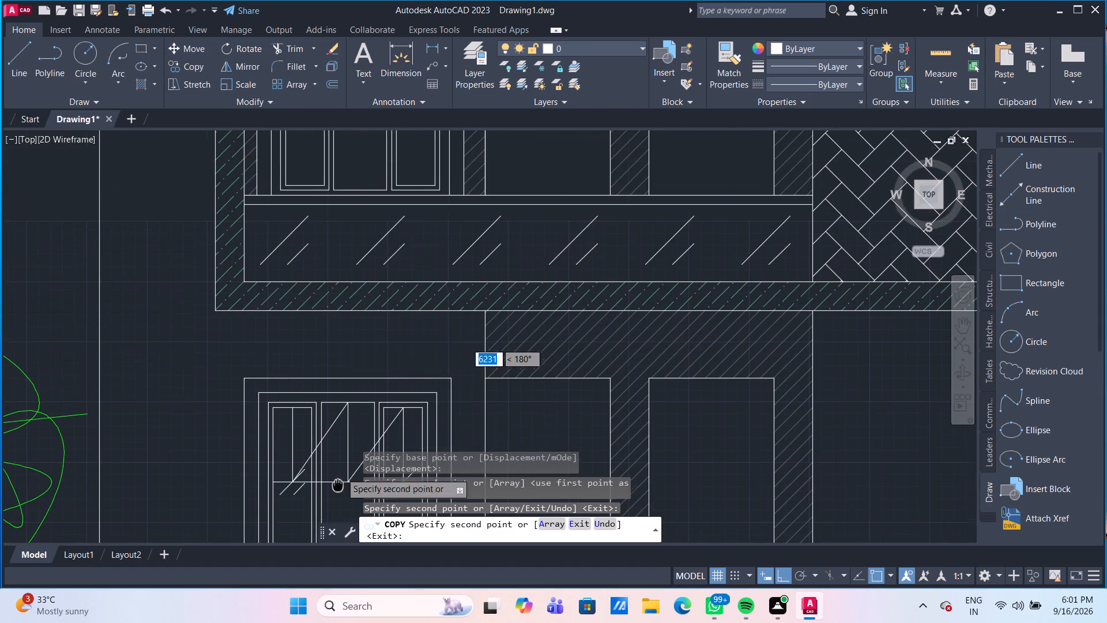
pyautogui.moveTo(370, 228); pyautogui.dragTo(320, 455, button='middle')
pyautogui.scroll(1, 350, 344)
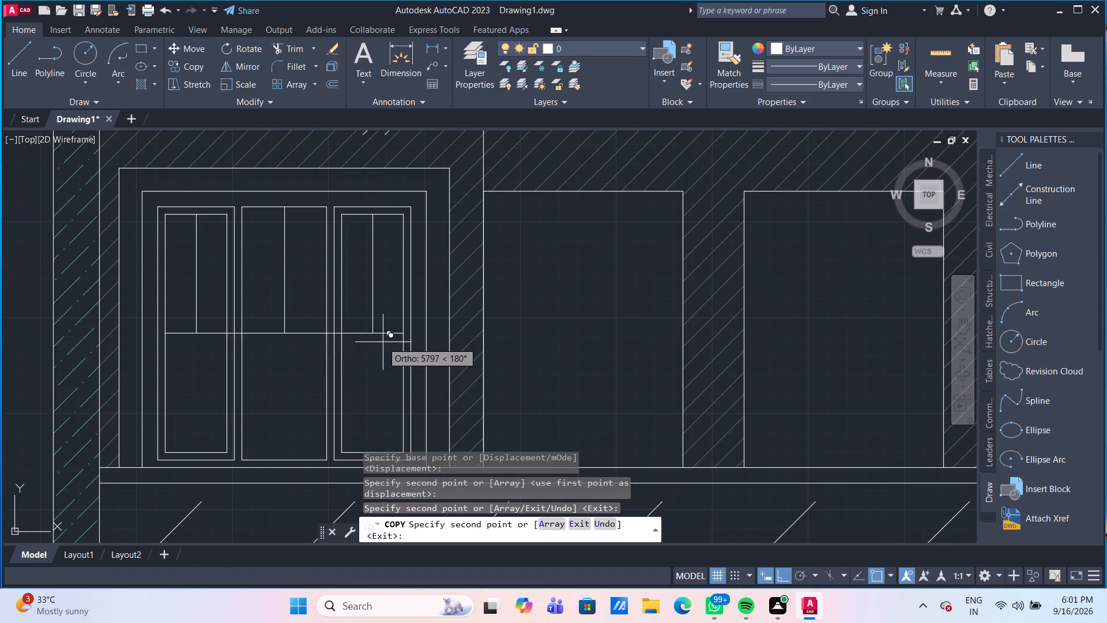
pyautogui.click(370, 336)
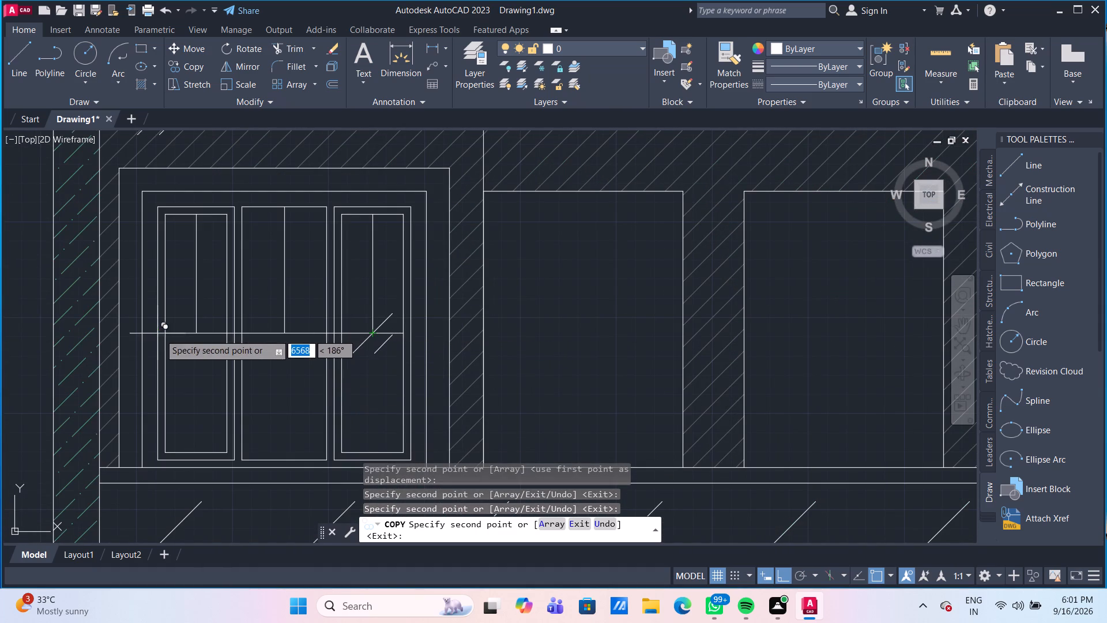
pyautogui.click(194, 337)
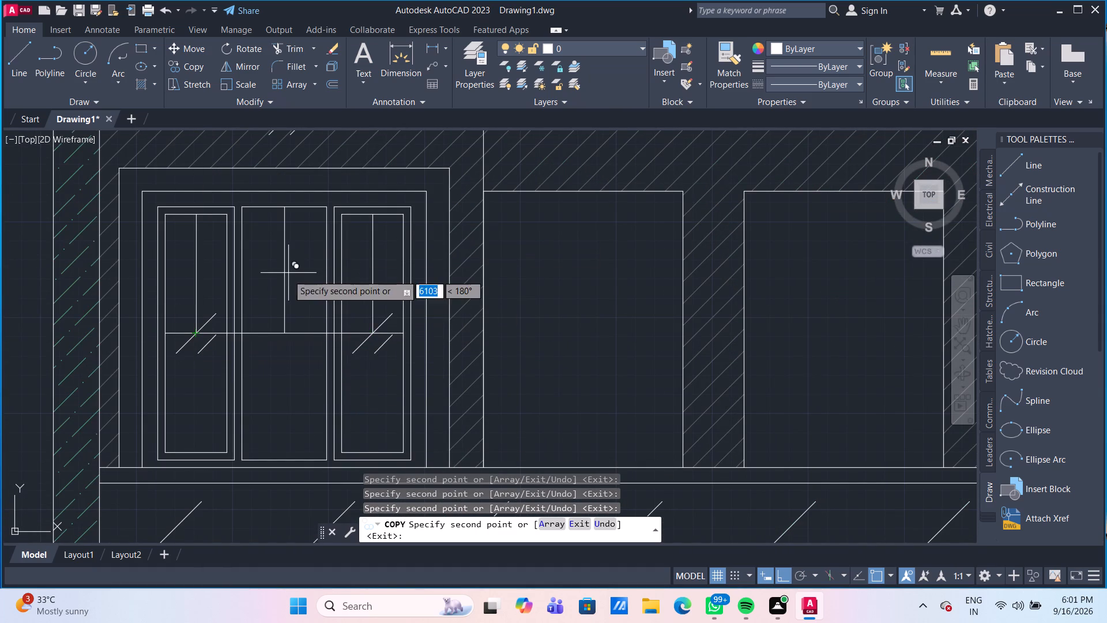
# Place copies of the two-line reflection group in the top floor window's outer panes, at the vertical lines' lower ends, and finish copying.
pyautogui.moveTo(288, 275); pyautogui.dragTo(317, 500, button='middle')
pyautogui.scroll(-1, 310, 460)
pyautogui.moveTo(295, 254); pyautogui.dragTo(297, 260, button='middle')
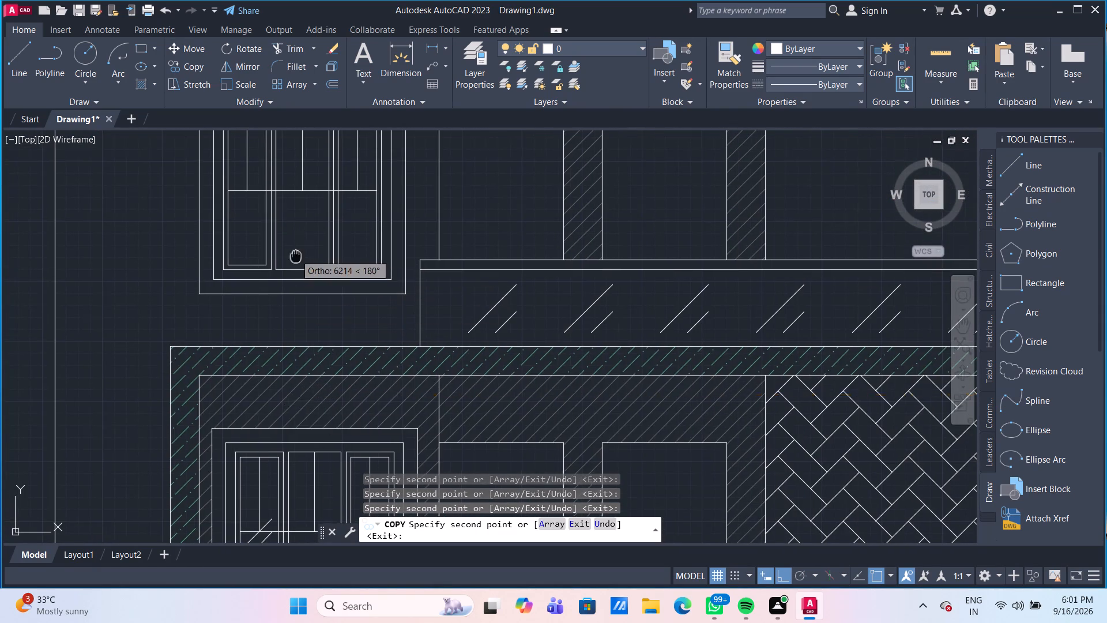
pyautogui.moveTo(297, 260); pyautogui.dragTo(268, 447, button='middle')
pyautogui.scroll(2, 308, 391)
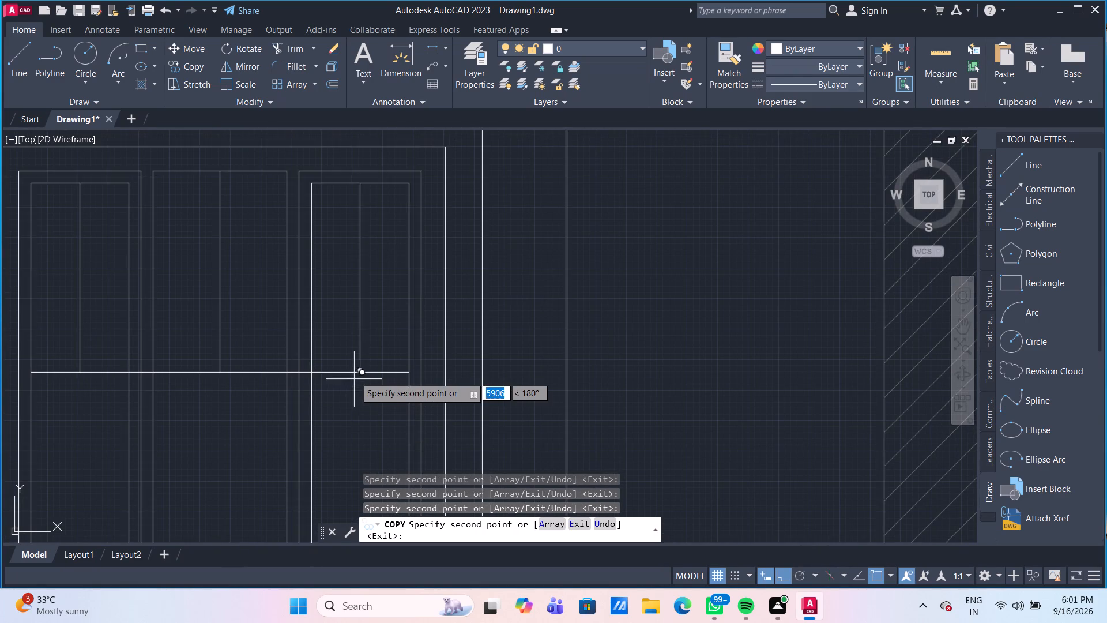
pyautogui.click(363, 371)
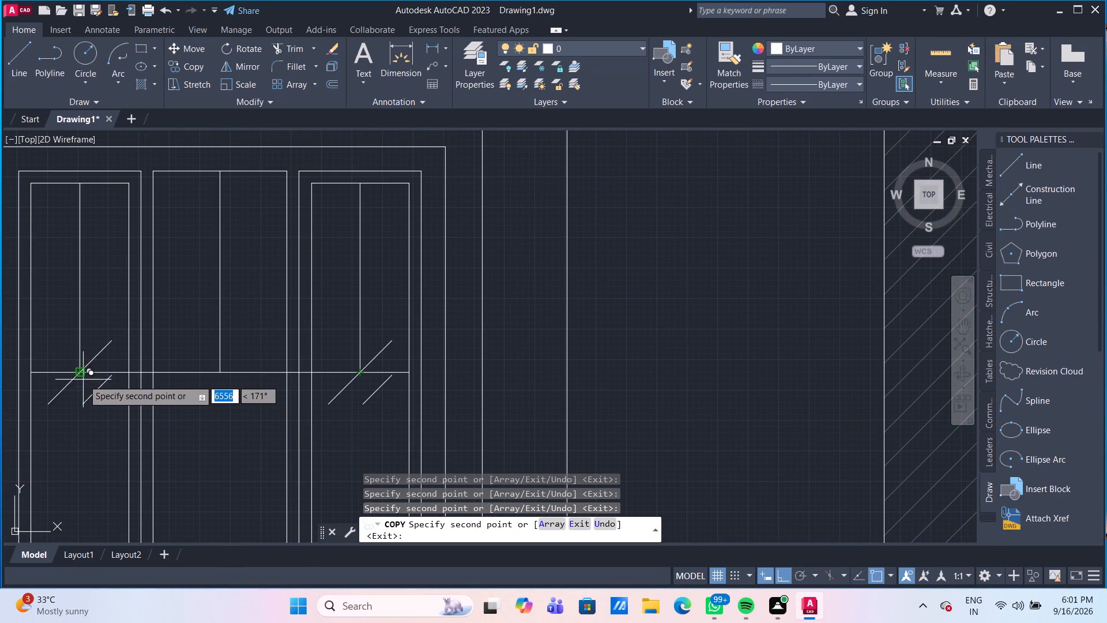
pyautogui.click(81, 377)
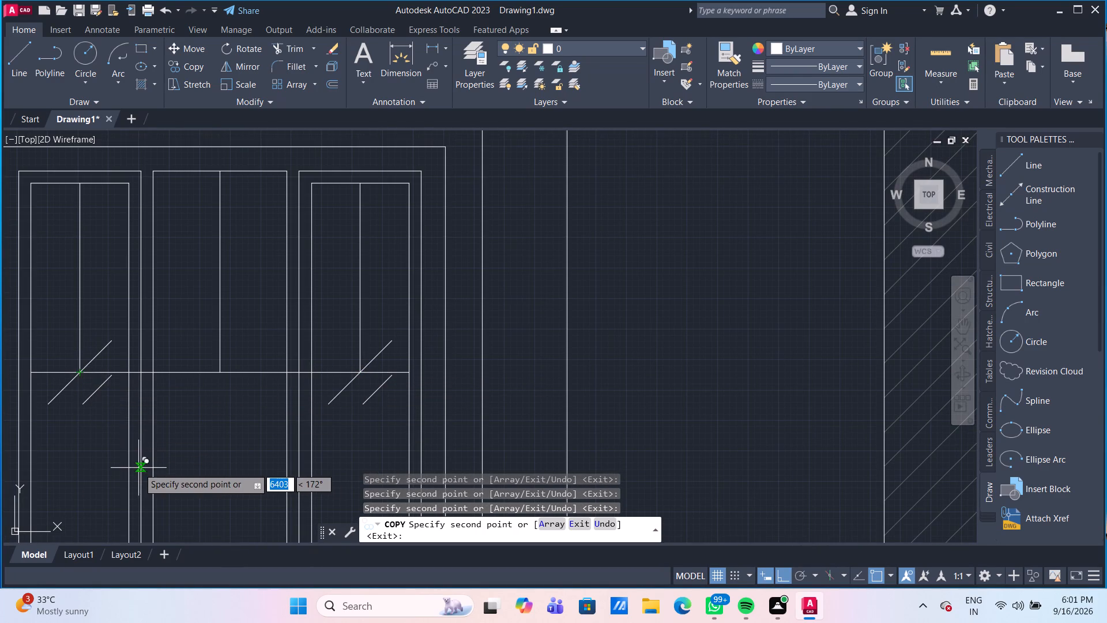
pyautogui.scroll(-4, 138, 468)
pyautogui.scroll(-1, 313, 410)
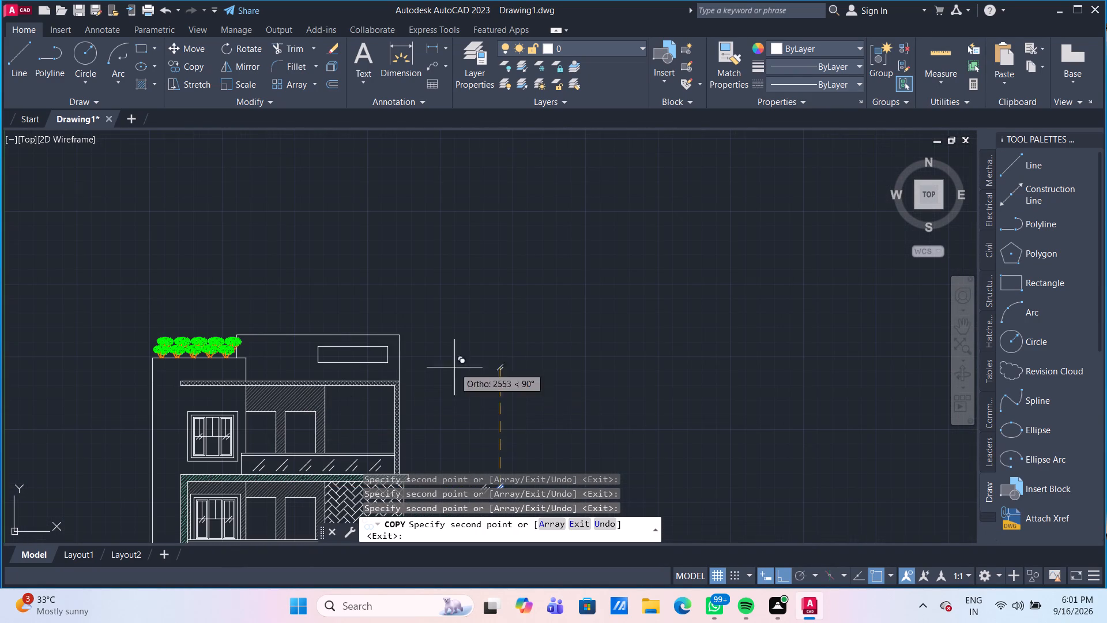
pyautogui.press('Escape')
# Copy the three-line reflection group by its short middle line's midpoint to the centre pane's vertical line end in the cyan-post floor's window.
pyautogui.moveTo(424, 304); pyautogui.dragTo(404, 251, button='middle')
pyautogui.scroll(1, 404, 251)
pyautogui.moveTo(442, 392); pyautogui.dragTo(417, 260, button='middle')
pyautogui.scroll(-1, 417, 260)
pyautogui.scroll(1, 458, 367)
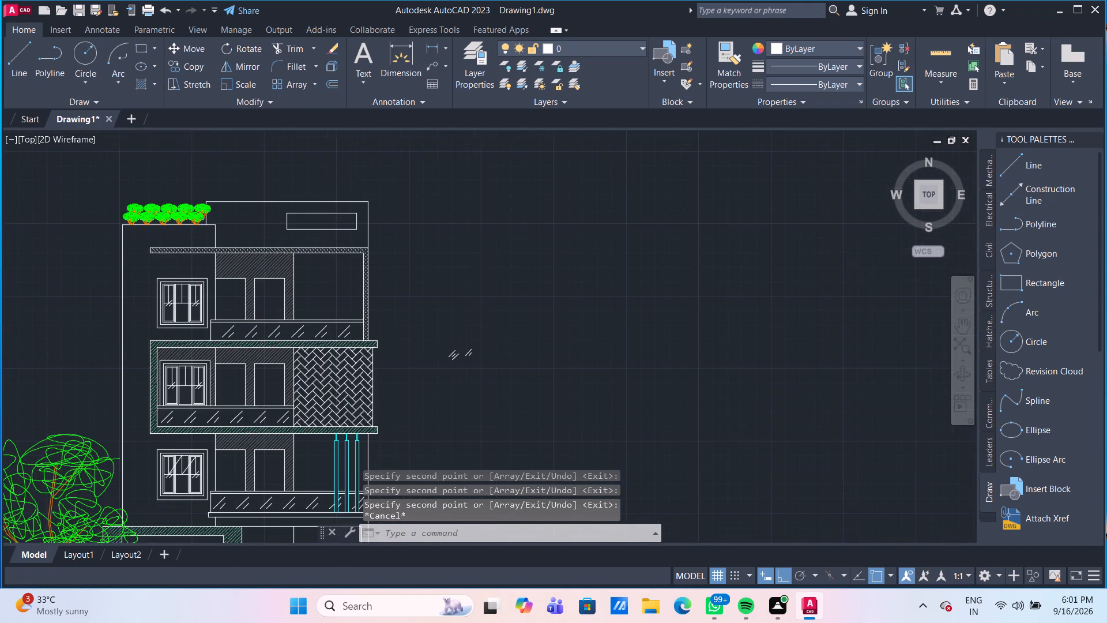
pyautogui.scroll(1, 458, 367)
pyautogui.click(454, 362)
pyautogui.click(396, 290)
pyautogui.write('CO')
pyautogui.press('Return')
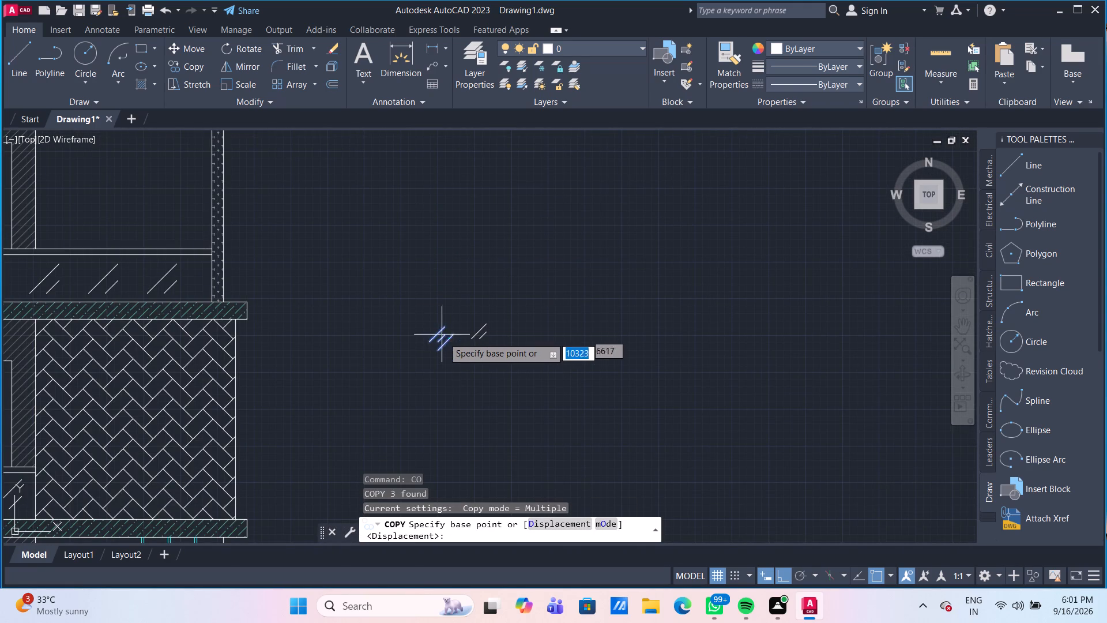
pyautogui.scroll(3, 439, 344)
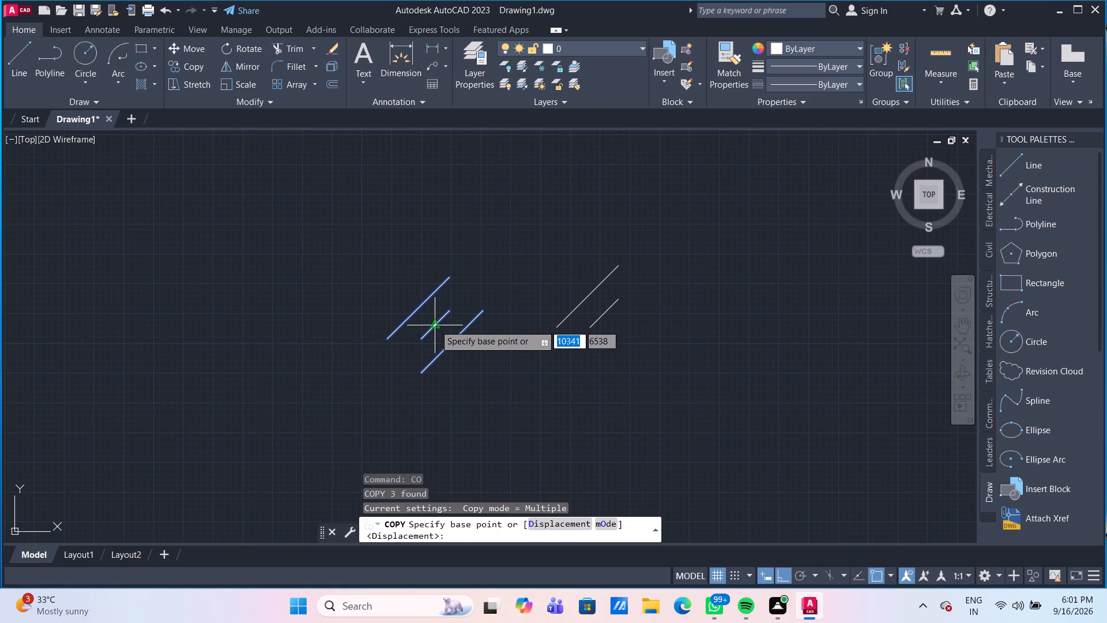
pyautogui.click(435, 325)
pyautogui.scroll(-3, 365, 321)
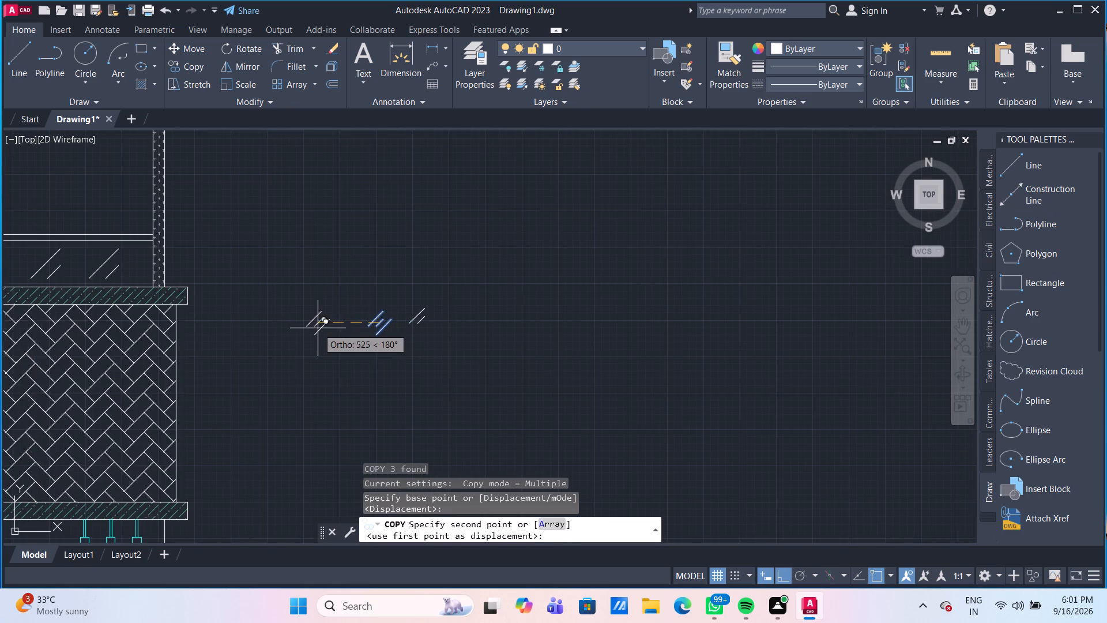
pyautogui.scroll(-2, 318, 328)
pyautogui.scroll(2, 40, 445)
pyautogui.scroll(3, 164, 454)
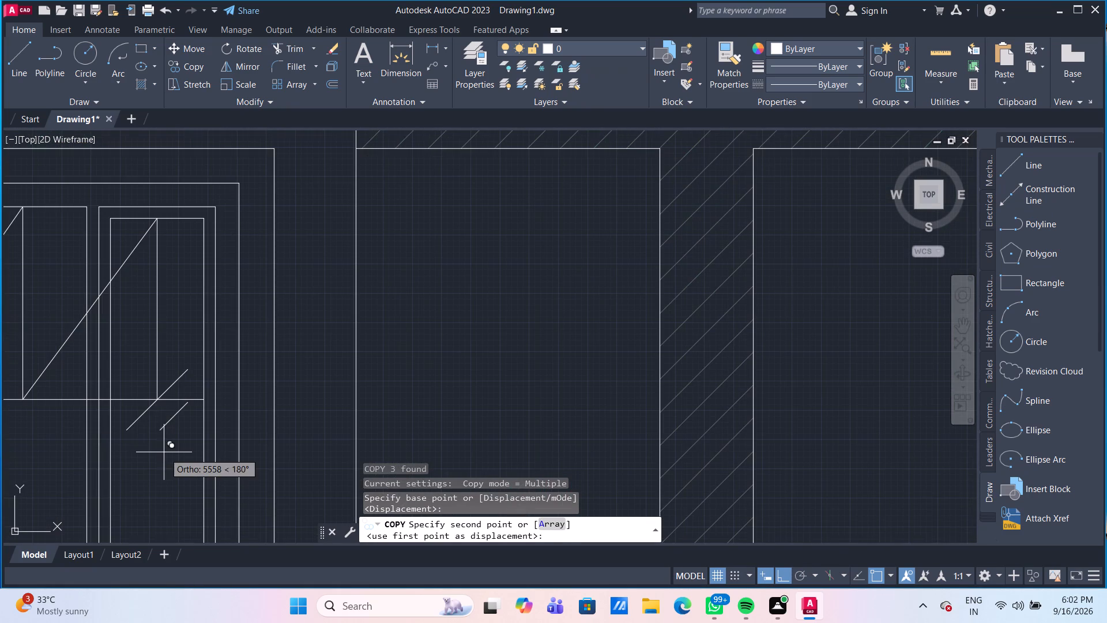
pyautogui.moveTo(49, 414); pyautogui.dragTo(95, 417, button='middle')
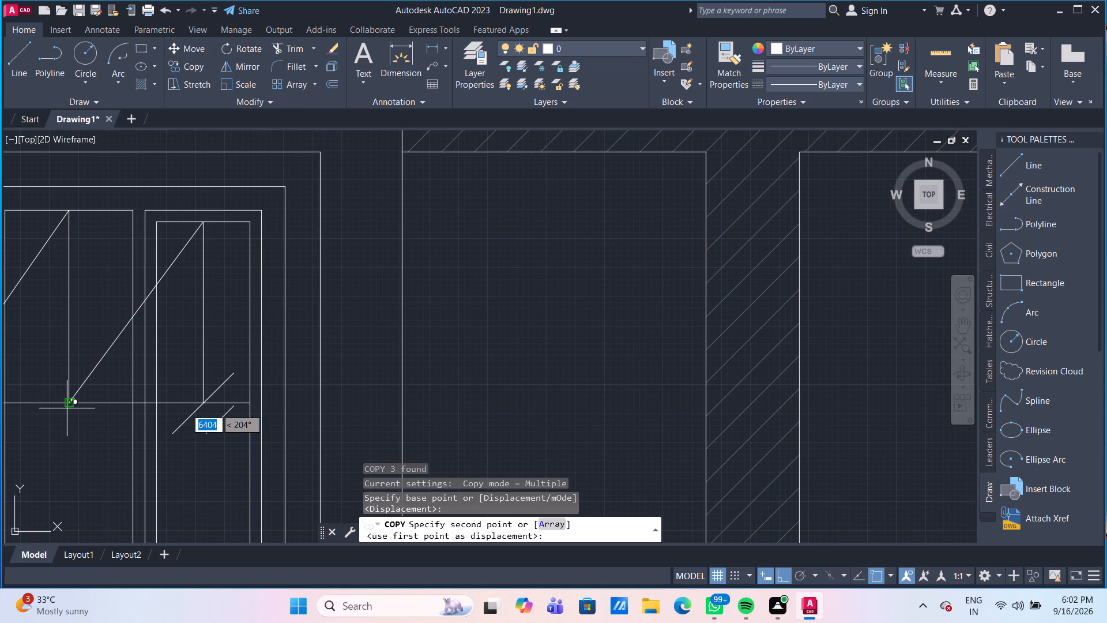
pyautogui.click(69, 407)
pyautogui.scroll(-2, 138, 462)
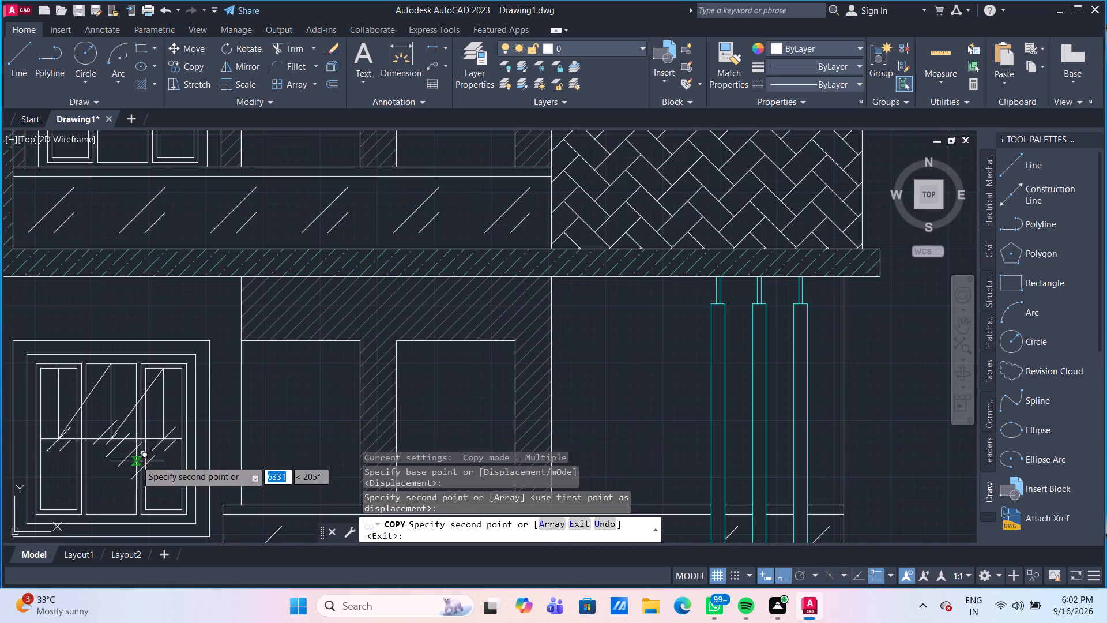
# Place a copy of the three-line reflection group in the herringbone-wall floor window's centre pane, at the vertical line's lower end.
pyautogui.moveTo(110, 204); pyautogui.dragTo(167, 387, button='middle')
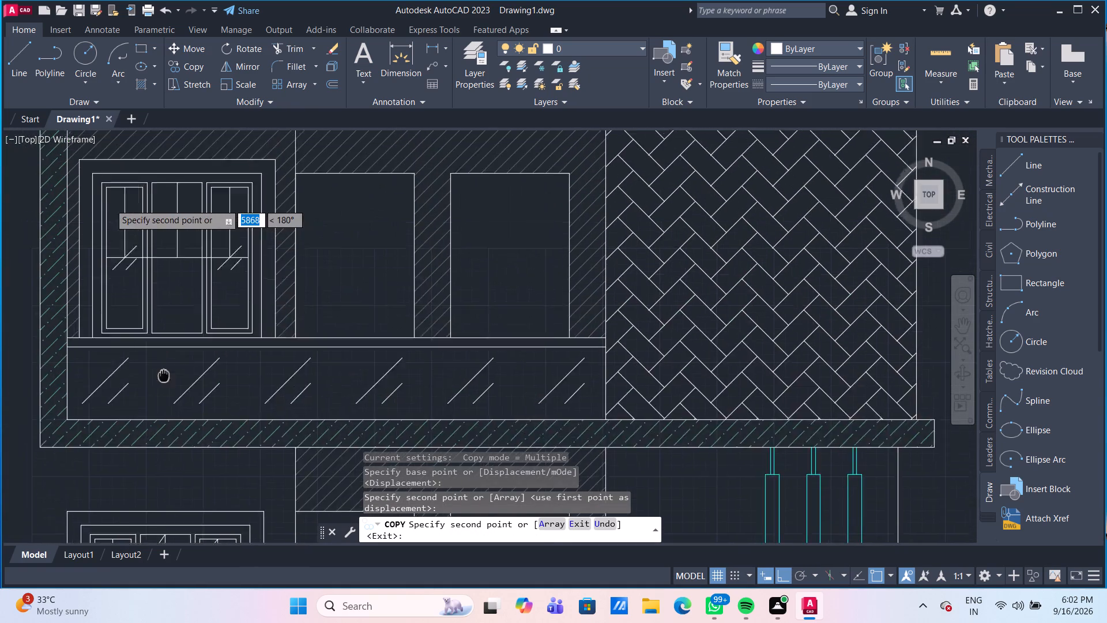
pyautogui.moveTo(167, 387); pyautogui.dragTo(187, 472, button='middle')
pyautogui.scroll(3, 190, 358)
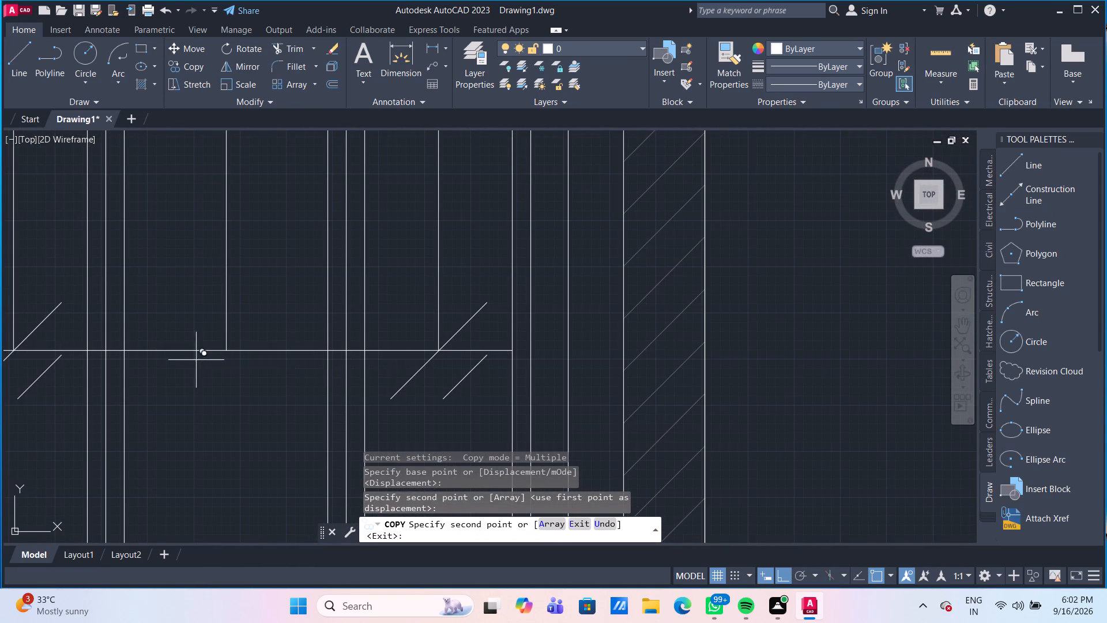
pyautogui.click(223, 352)
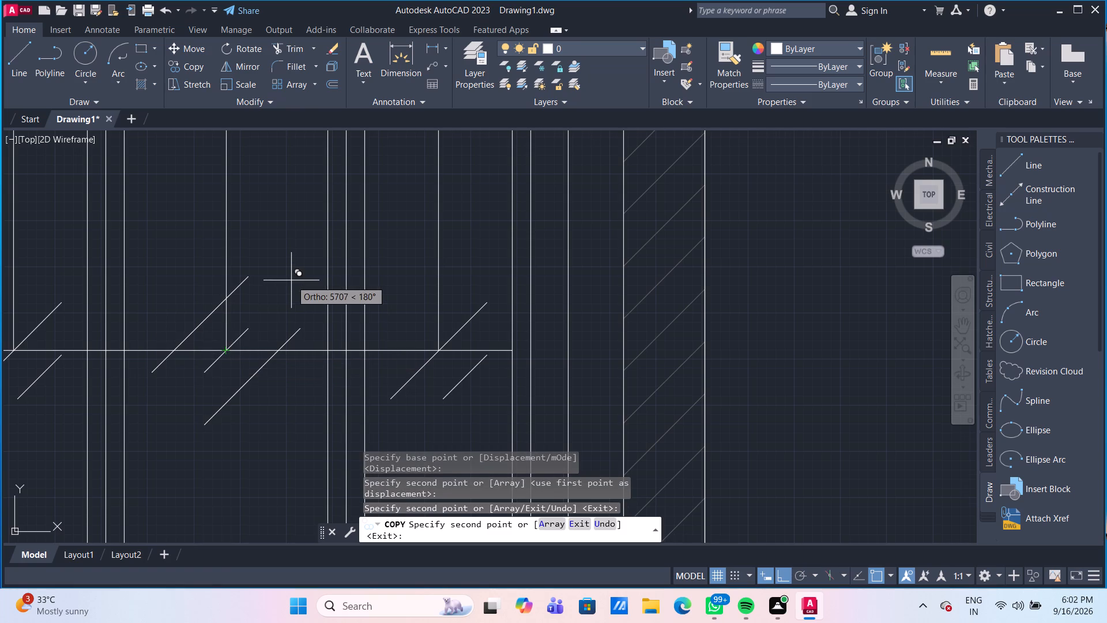
# Place a copy of the three-line reflection group in the top floor window's centre pane, at the vertical line's lower end, and finish copying.
pyautogui.scroll(-2, 291, 280)
pyautogui.moveTo(278, 256); pyautogui.dragTo(237, 587, button='middle')
pyautogui.scroll(-1, 237, 587)
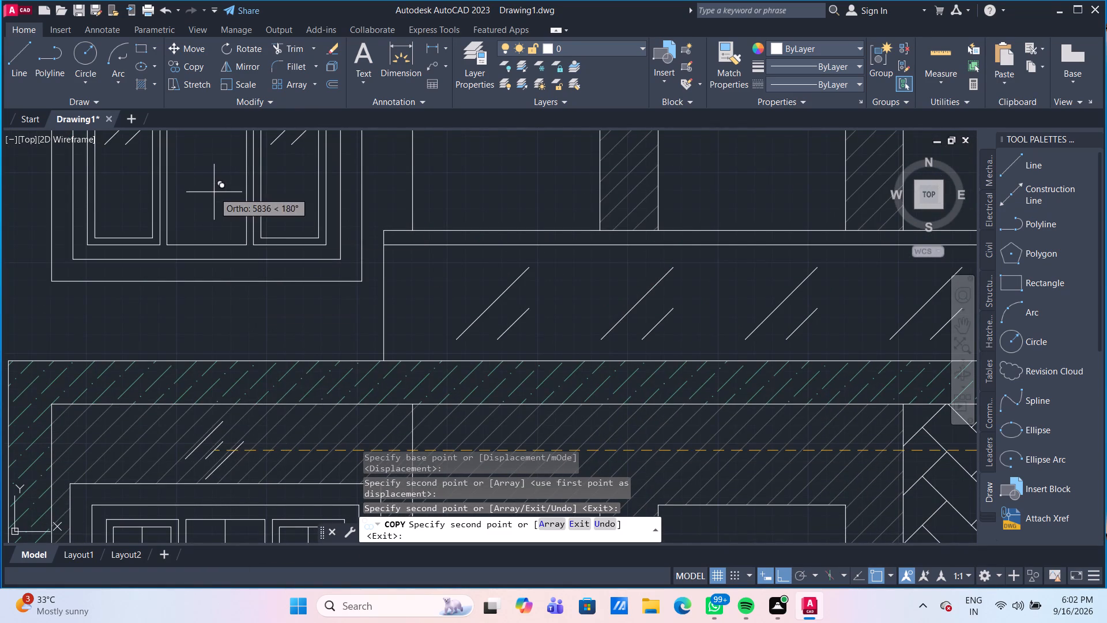
pyautogui.moveTo(214, 192); pyautogui.dragTo(222, 341, button='middle')
pyautogui.scroll(-1, 214, 192)
pyautogui.scroll(3, 213, 307)
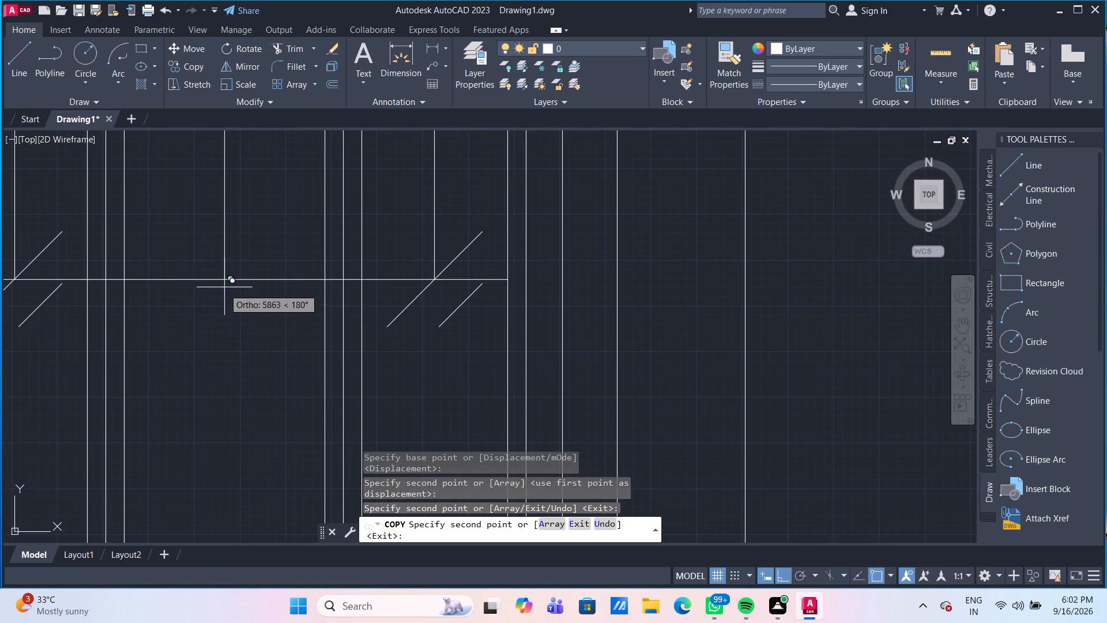
pyautogui.click(224, 279)
pyautogui.scroll(-2, 261, 331)
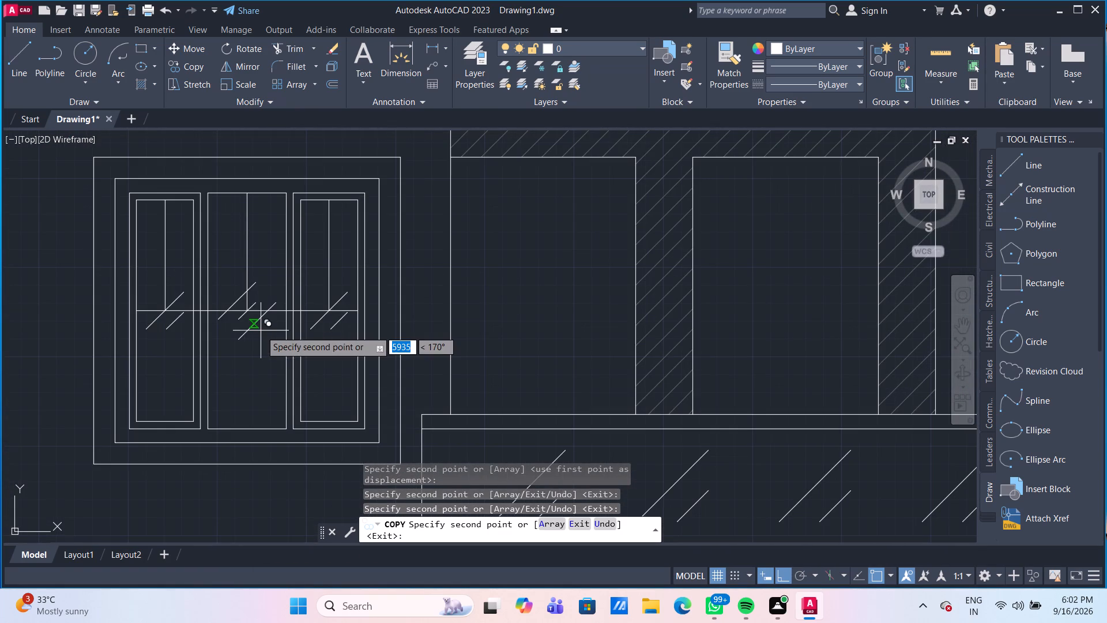
pyautogui.press('Escape')
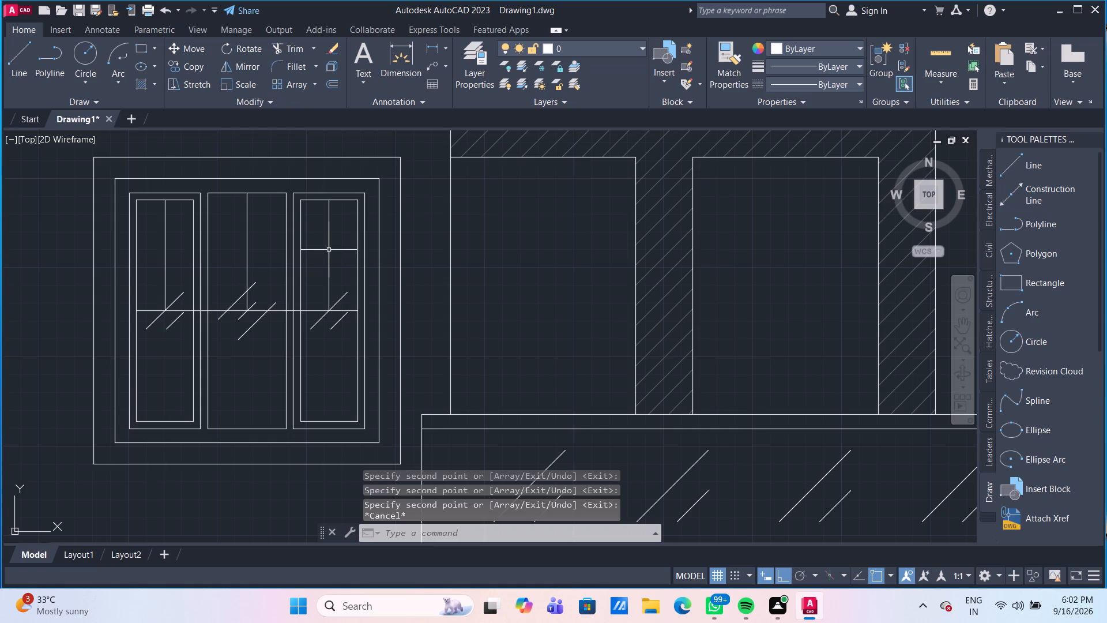
# Delete the three vertical guide lines and the horizontal guide line from the top floor window's panes.
pyautogui.click(329, 250)
pyautogui.click(248, 234)
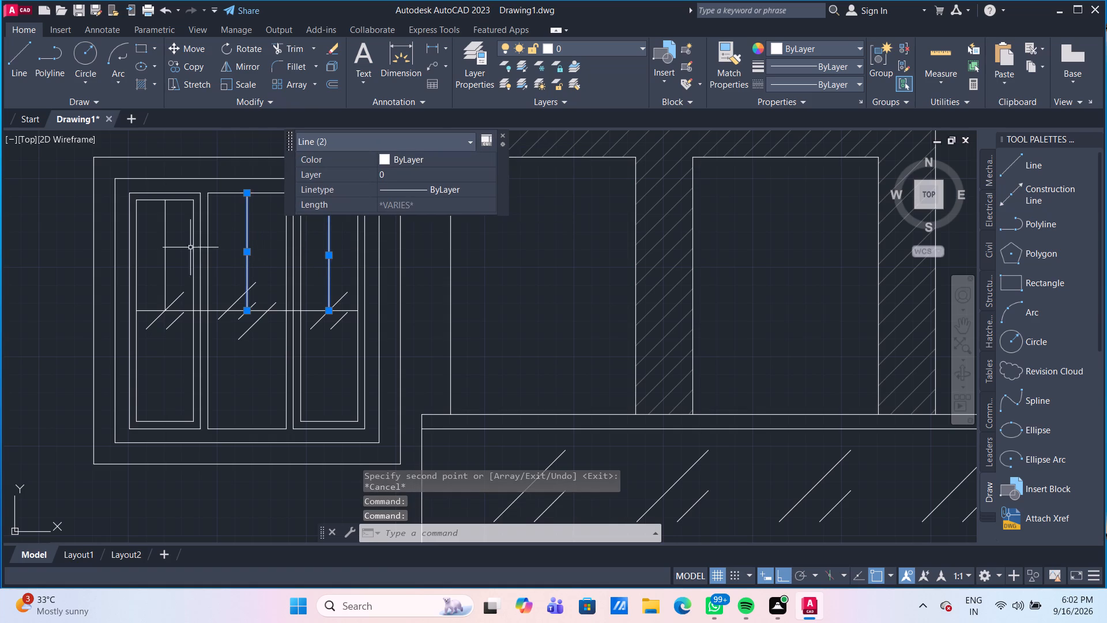
pyautogui.click(163, 238)
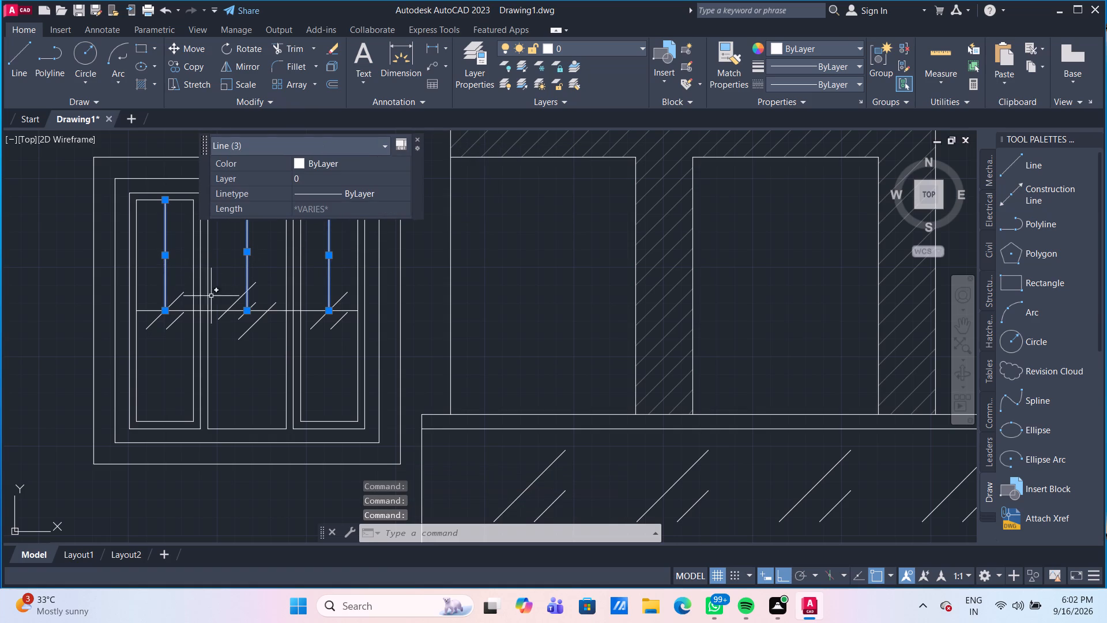
pyautogui.click(214, 310)
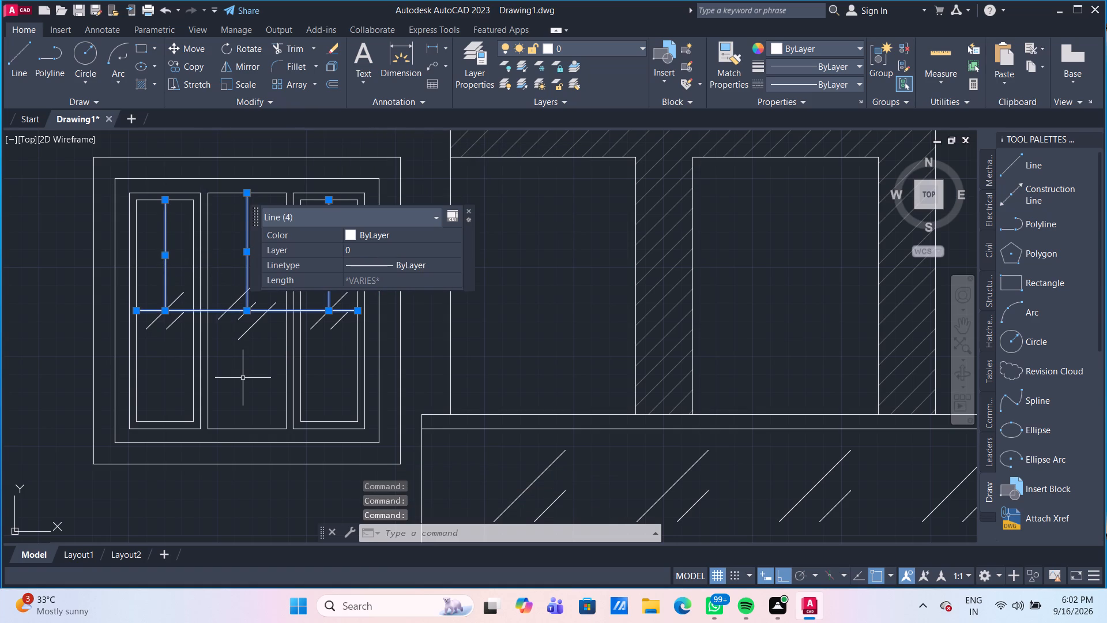
pyautogui.press('Delete')
# Delete the horizontal guide line and the three vertical guide lines from the herringbone-wall floor window's panes.
pyautogui.scroll(-2, 243, 378)
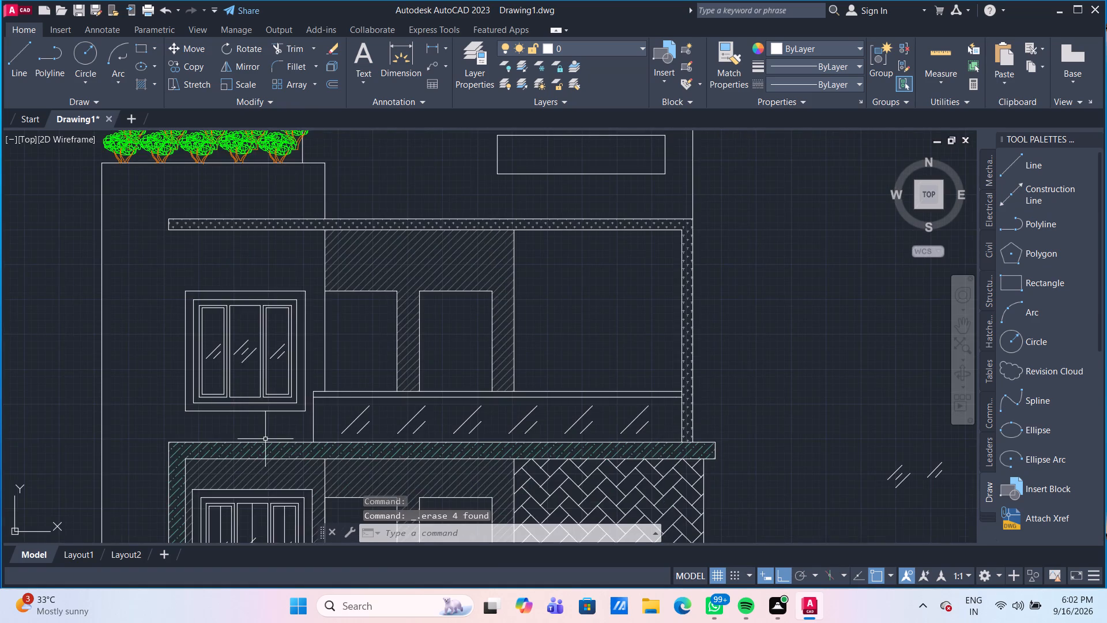
pyautogui.moveTo(266, 450); pyautogui.dragTo(268, 325, button='middle')
pyautogui.scroll(-1, 266, 450)
pyautogui.scroll(2, 273, 410)
pyautogui.scroll(-1, 273, 410)
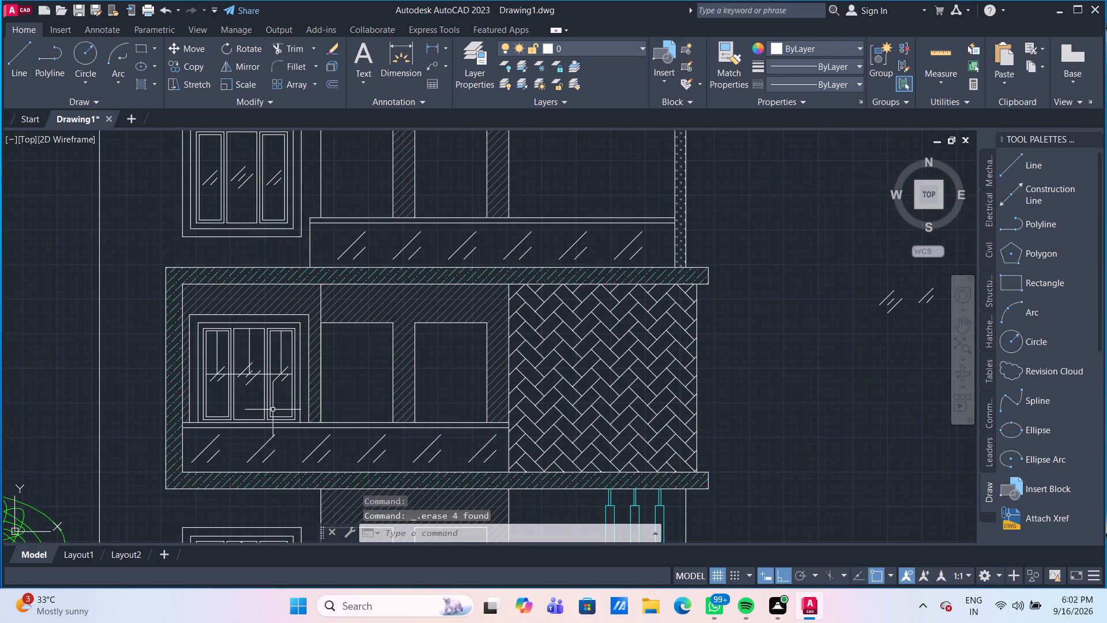
pyautogui.scroll(3, 273, 408)
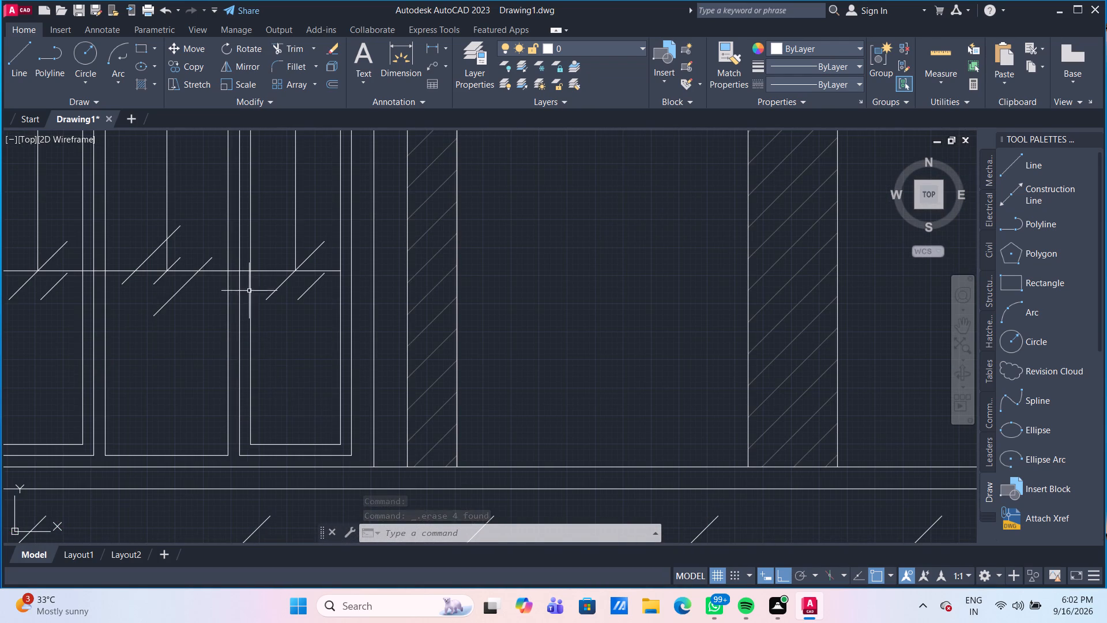
pyautogui.click(220, 273)
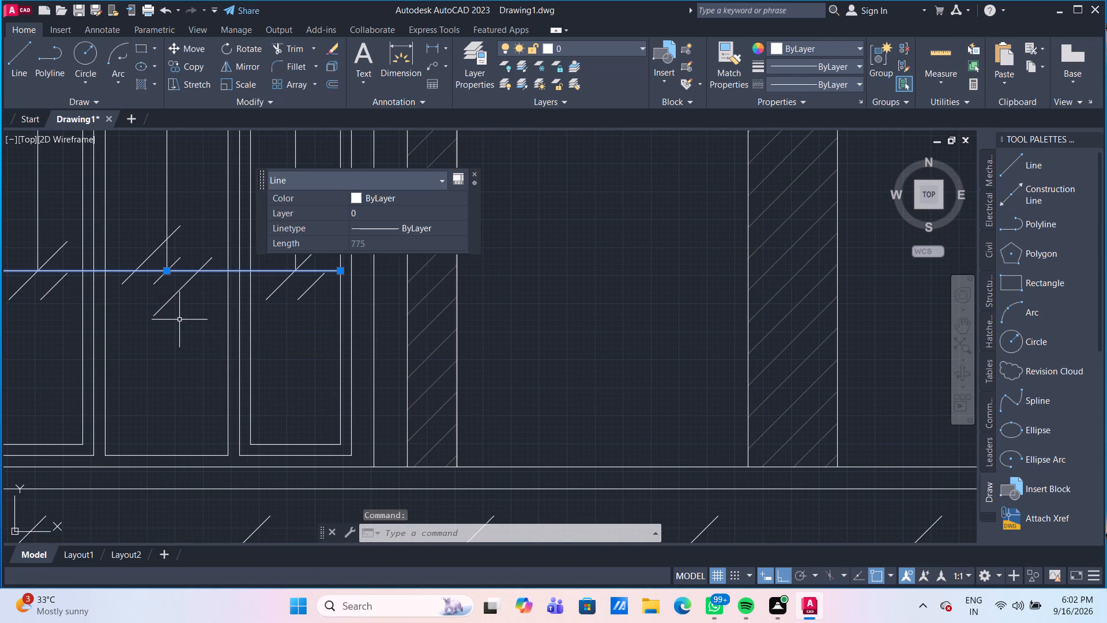
pyautogui.moveTo(191, 326); pyautogui.dragTo(292, 498, button='middle')
pyautogui.scroll(-1, 400, 371)
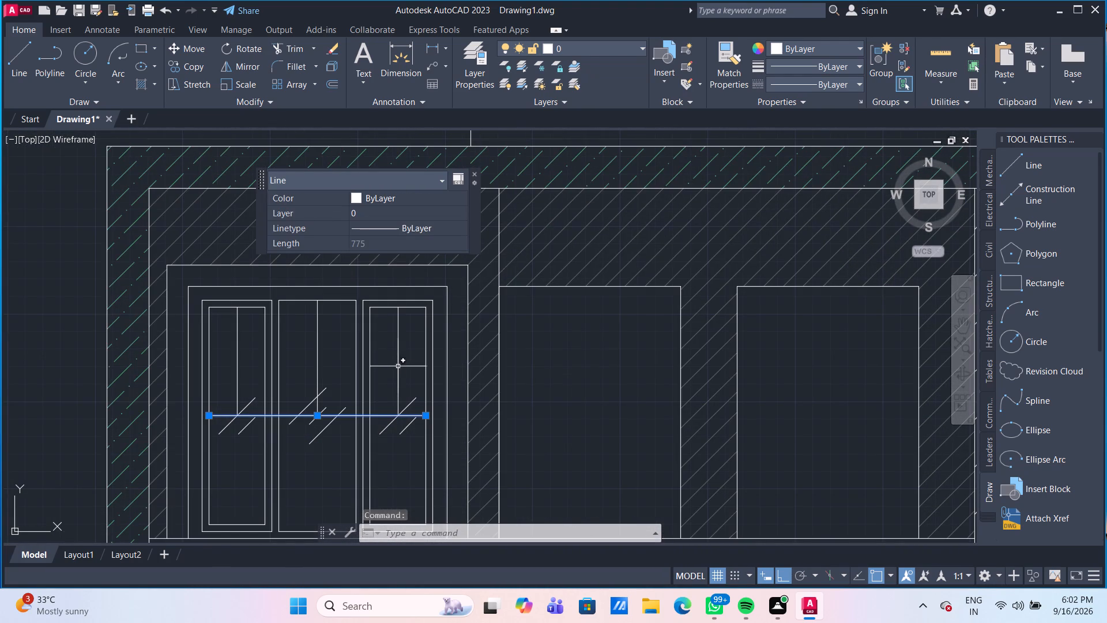
pyautogui.click(399, 366)
pyautogui.click(318, 337)
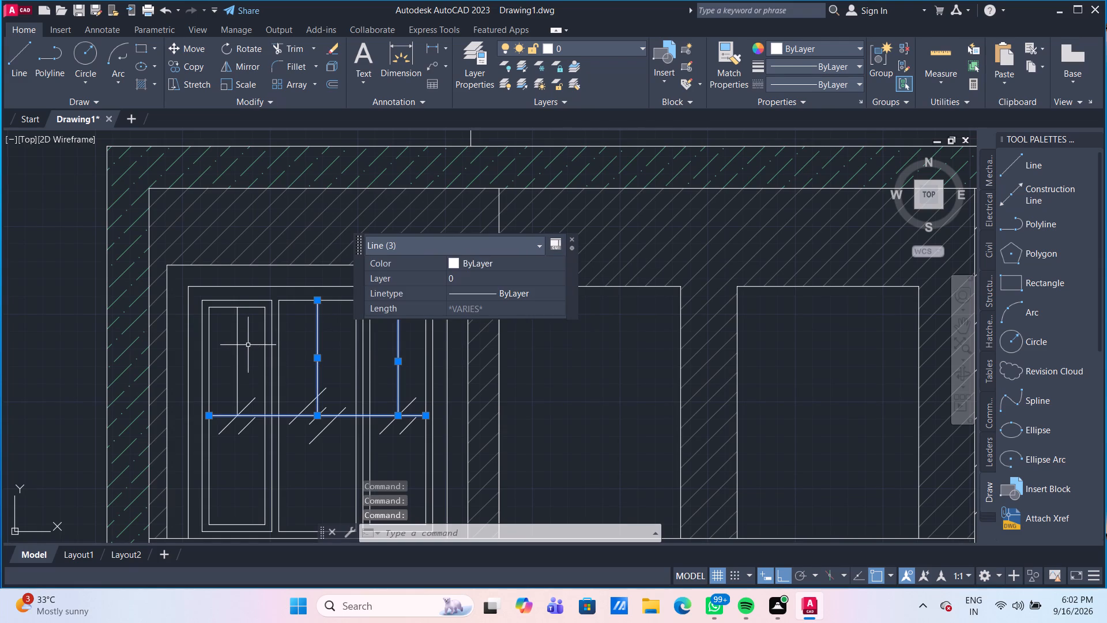
pyautogui.click(235, 346)
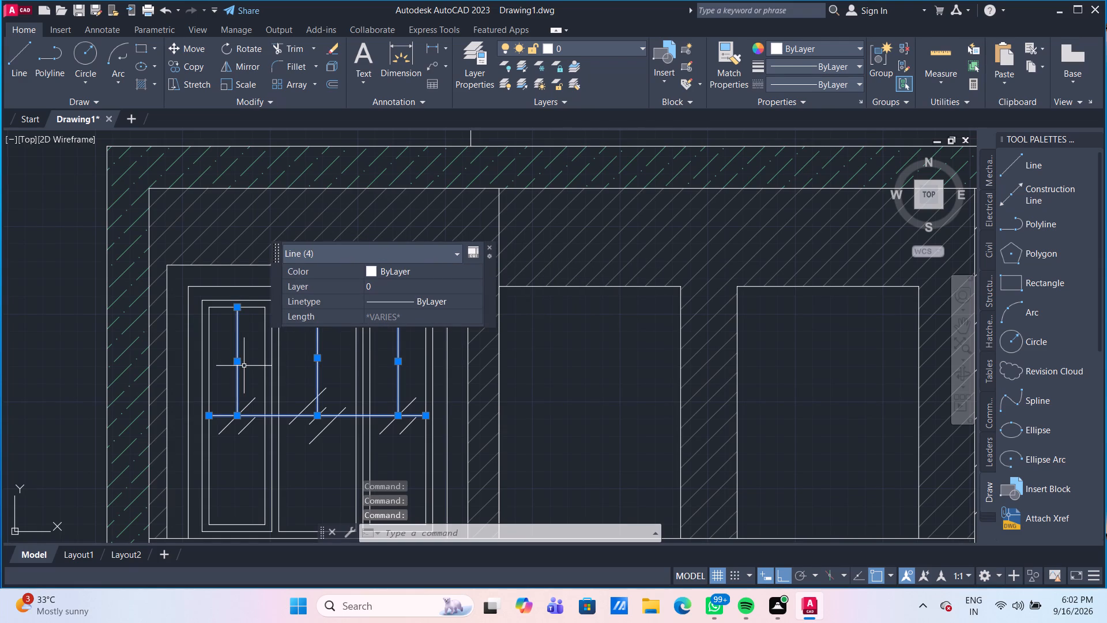
pyautogui.press('Delete')
# Delete the three vertical, two diagonal and one horizontal guide lines from the cyan-post floor window, keeping the short reflection lines.
pyautogui.scroll(-3, 248, 370)
pyautogui.moveTo(257, 421); pyautogui.dragTo(235, 290, button='middle')
pyautogui.scroll(2, 244, 408)
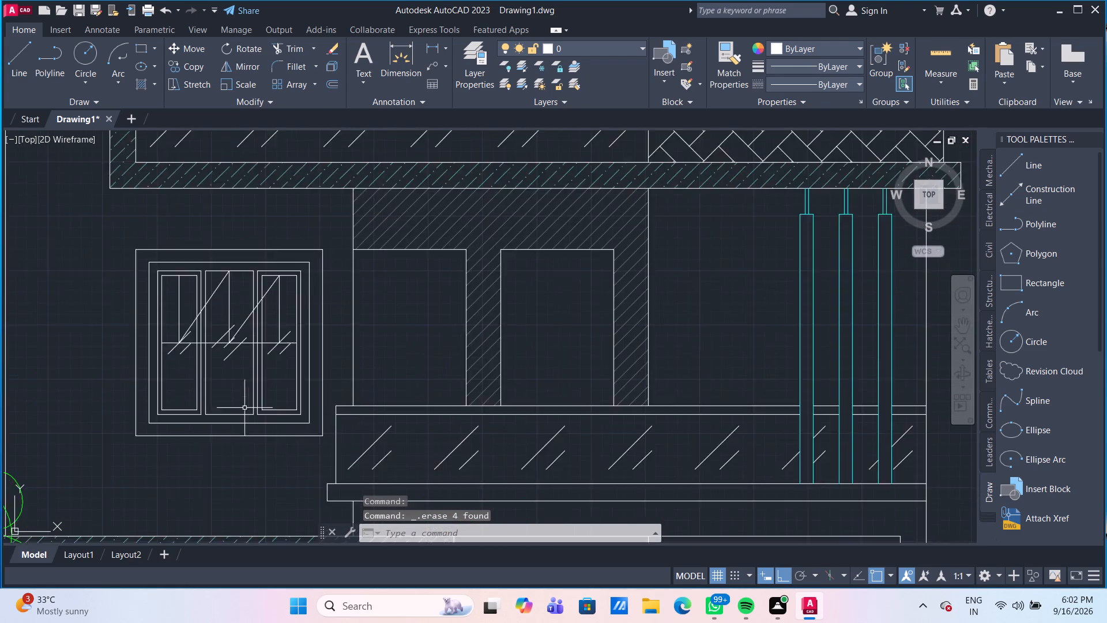
pyautogui.scroll(1, 244, 408)
pyautogui.moveTo(235, 347); pyautogui.dragTo(248, 455, button='middle')
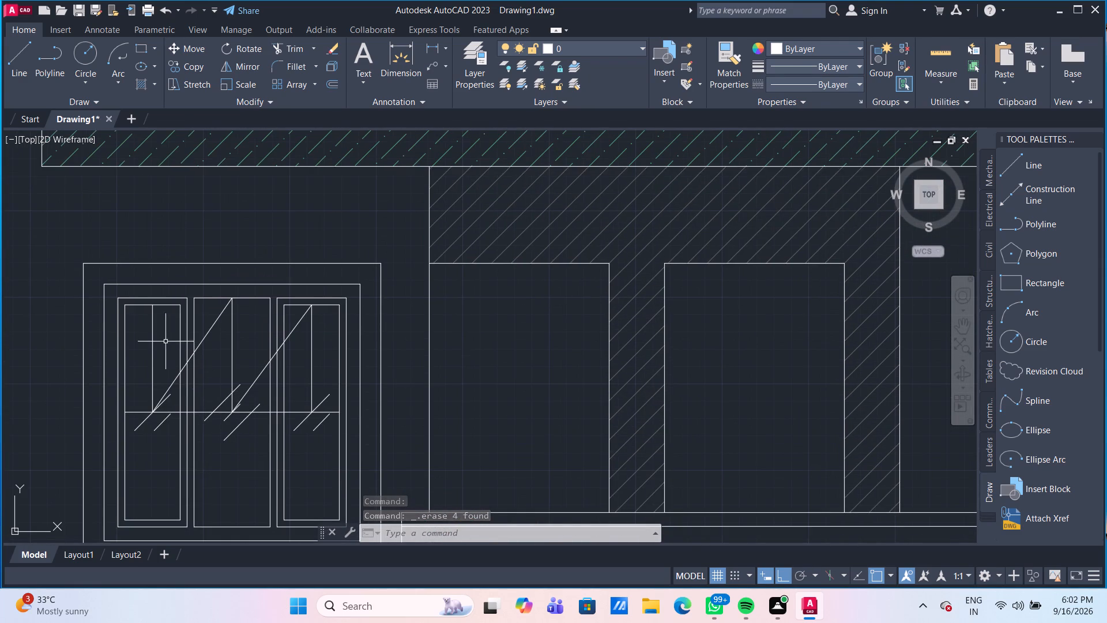
pyautogui.click(152, 339)
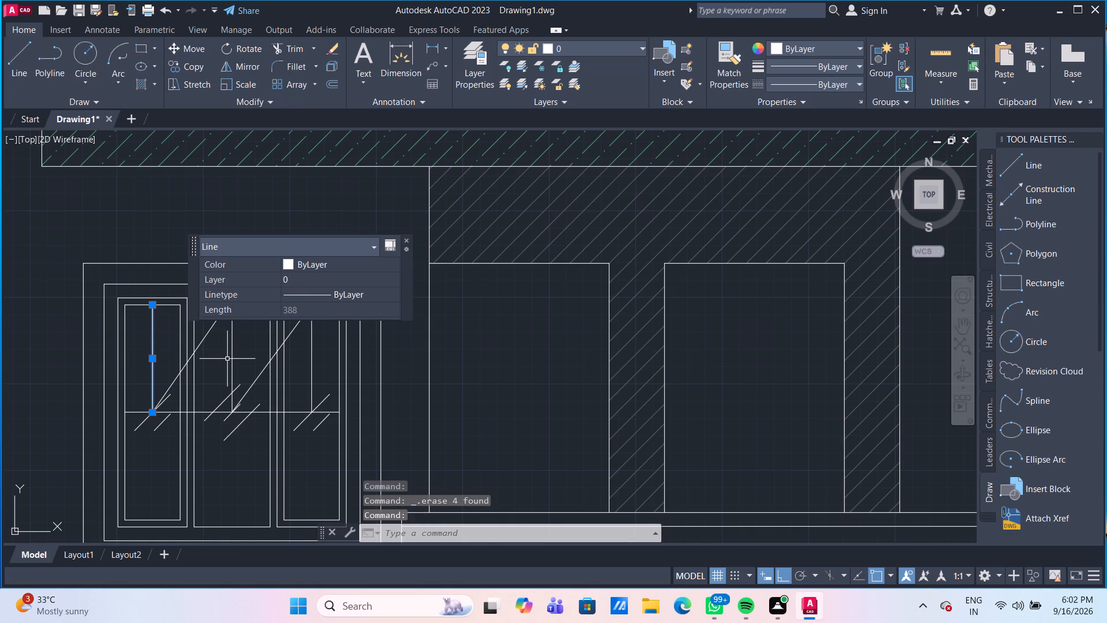
pyautogui.click(232, 362)
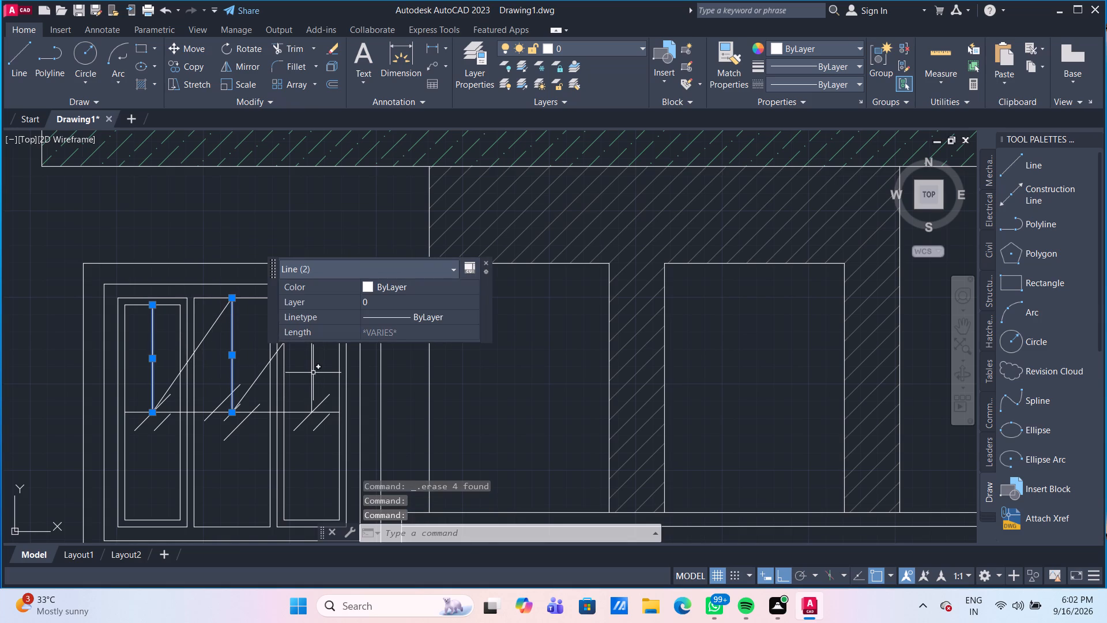
pyautogui.click(313, 373)
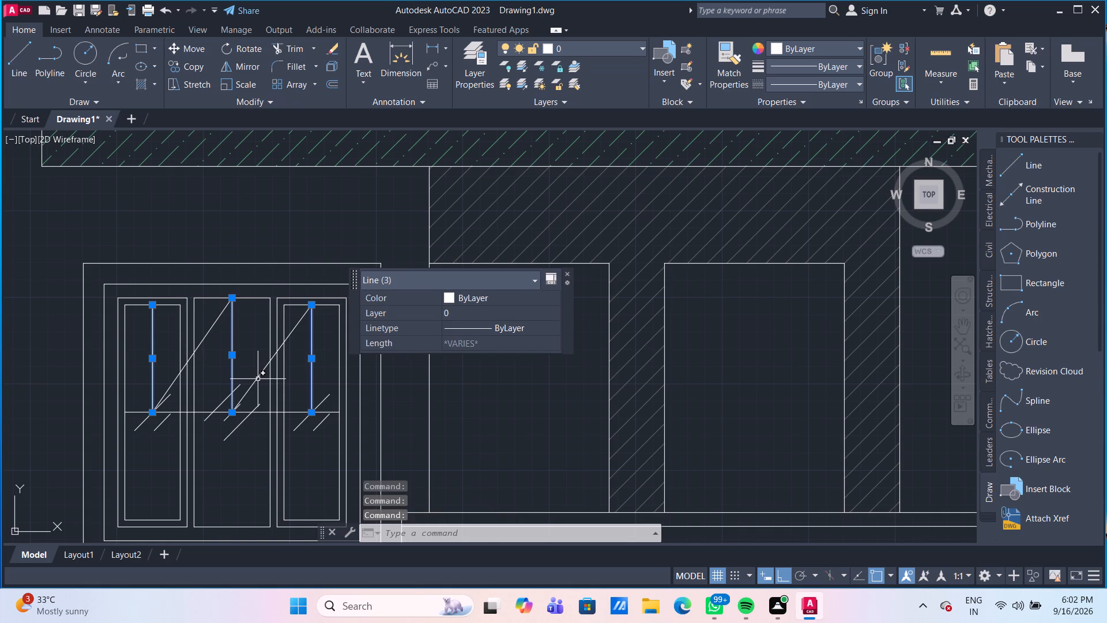
pyautogui.click(257, 379)
pyautogui.click(218, 319)
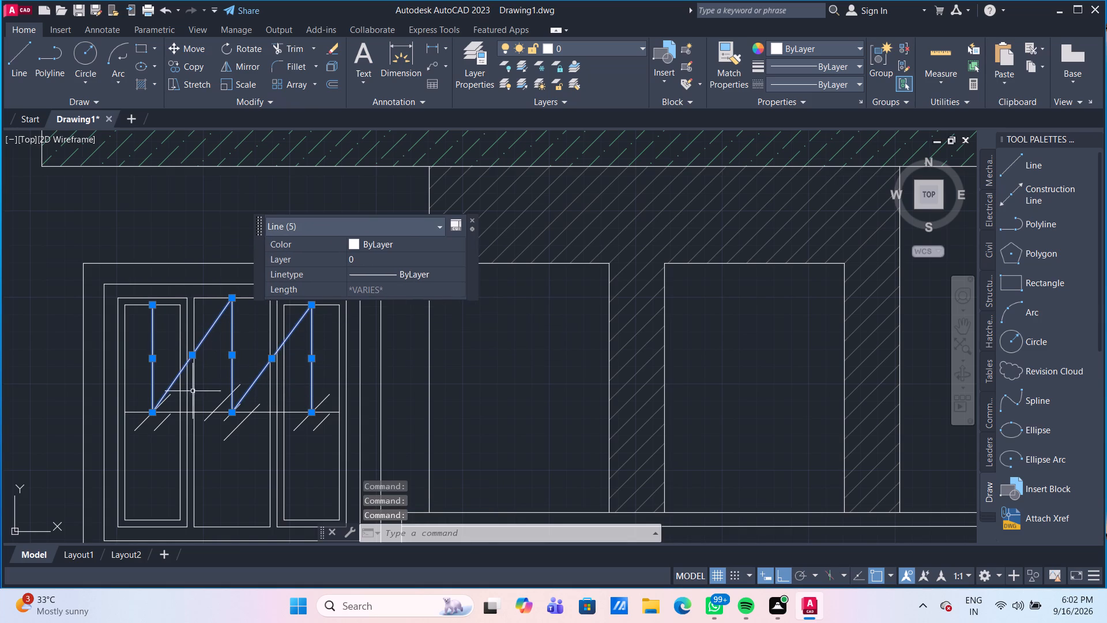
pyautogui.click(199, 412)
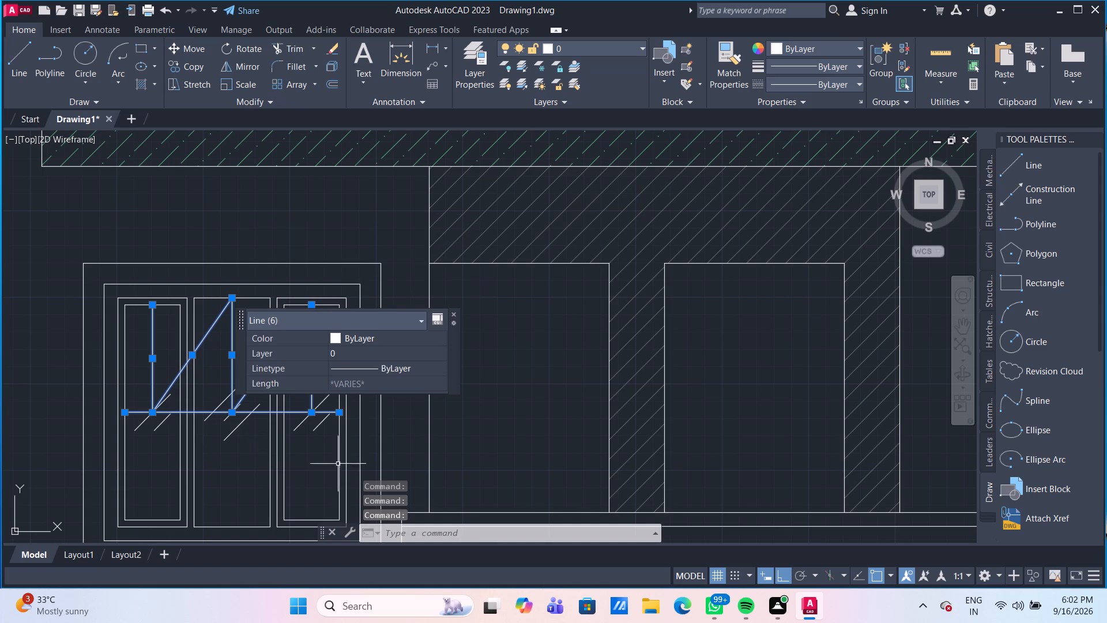
pyautogui.press('Delete')
# Delete the short upper segment of the building's left outer wall line, just below the rooftop plants.
pyautogui.scroll(-3, 432, 436)
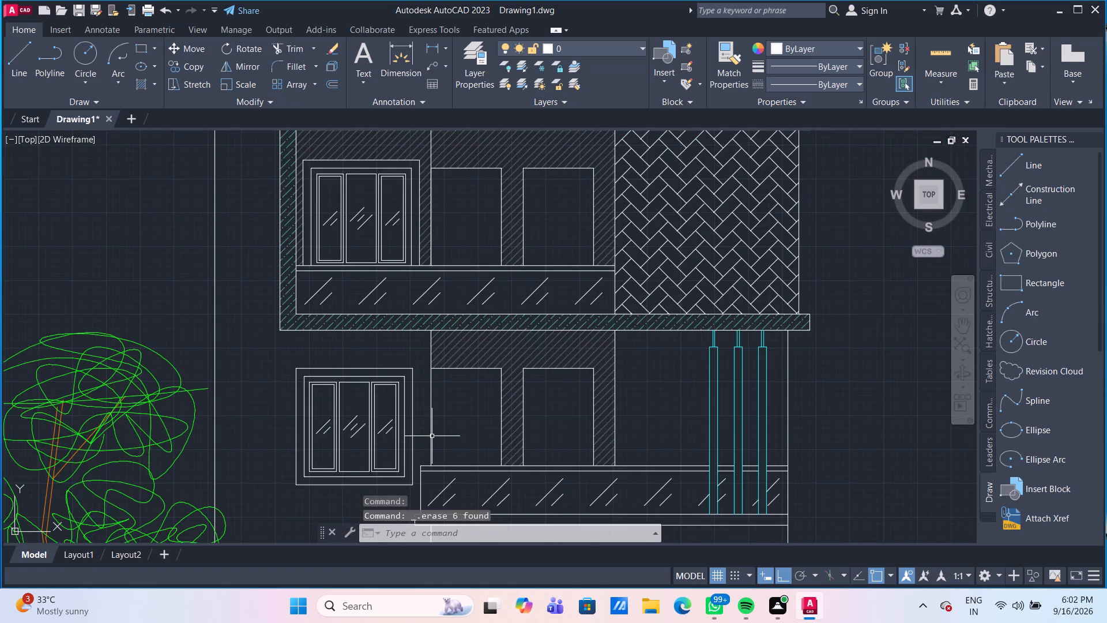
pyautogui.scroll(-1, 432, 436)
pyautogui.scroll(1, 635, 434)
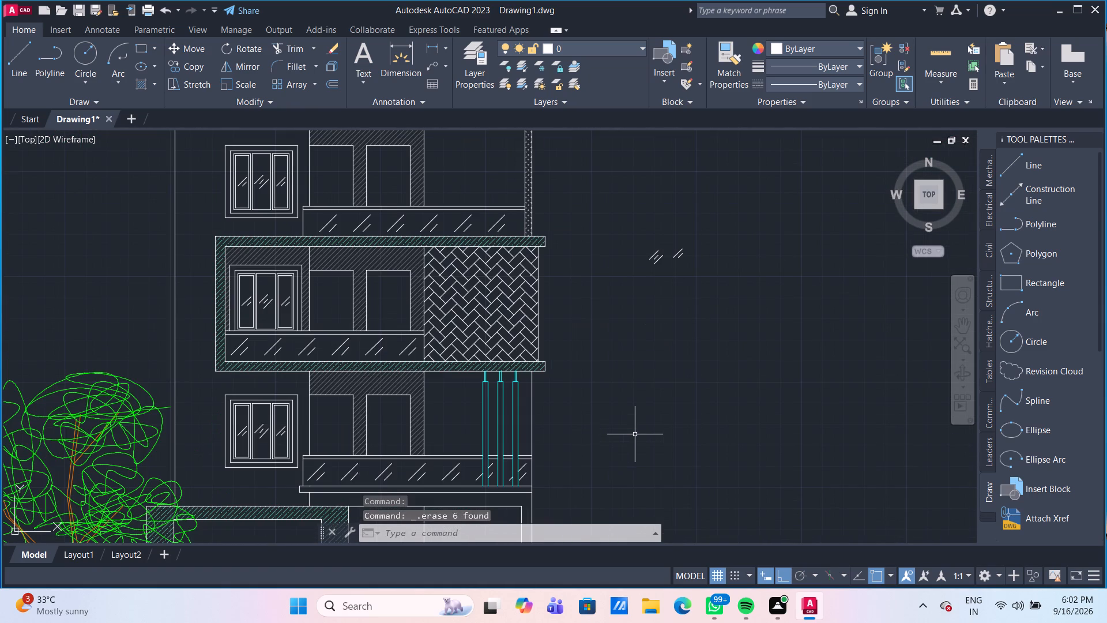
pyautogui.scroll(-1, 635, 434)
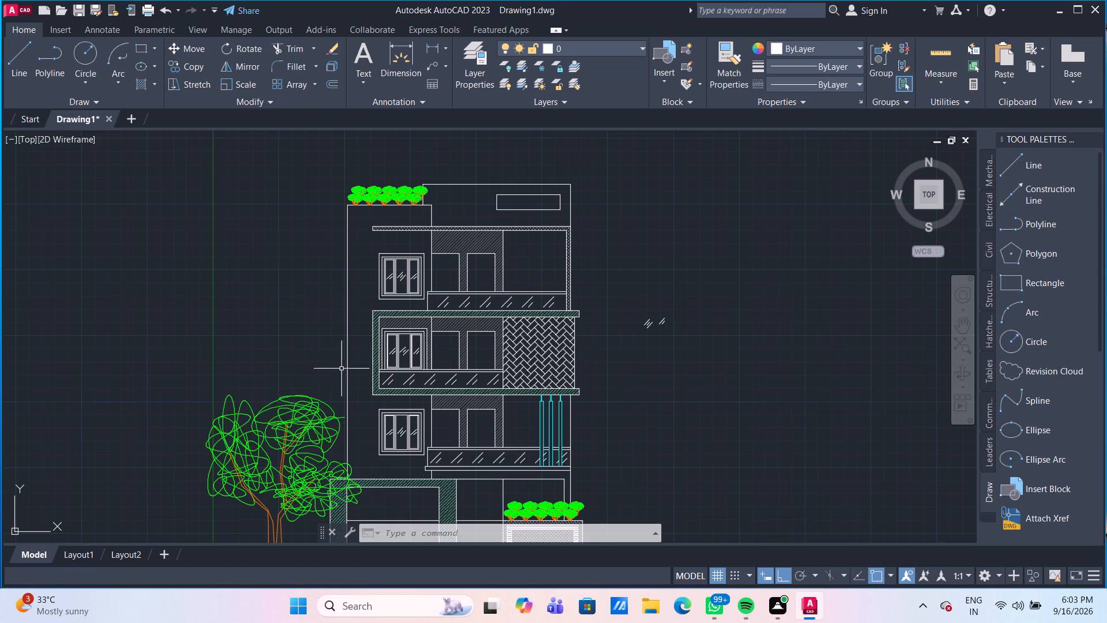
pyautogui.scroll(1, 344, 385)
pyautogui.scroll(-2, 346, 384)
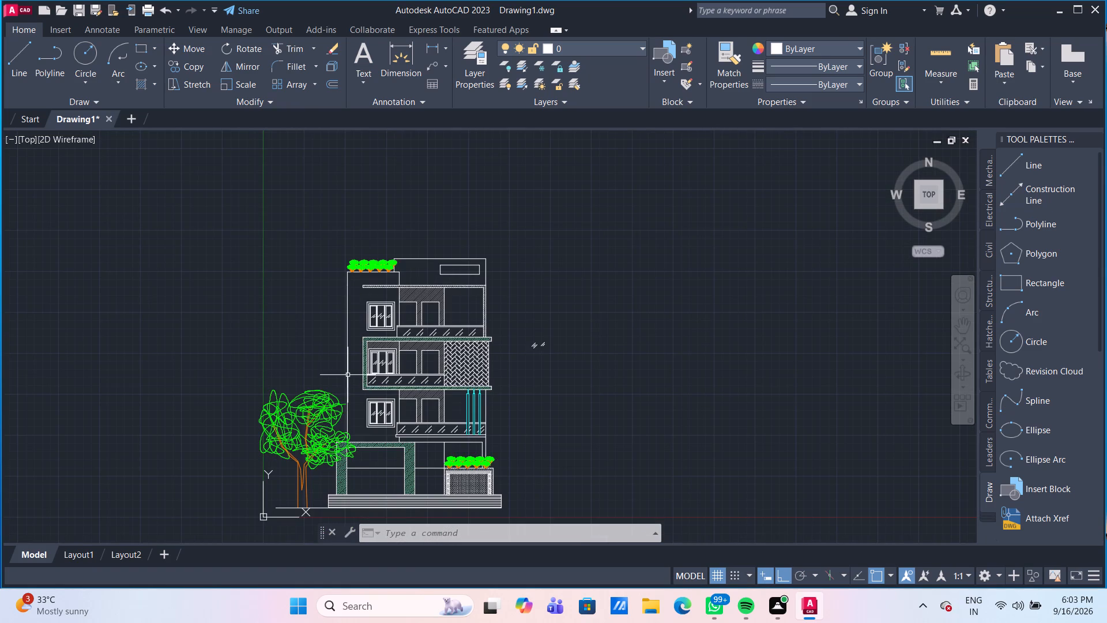
pyautogui.click(348, 375)
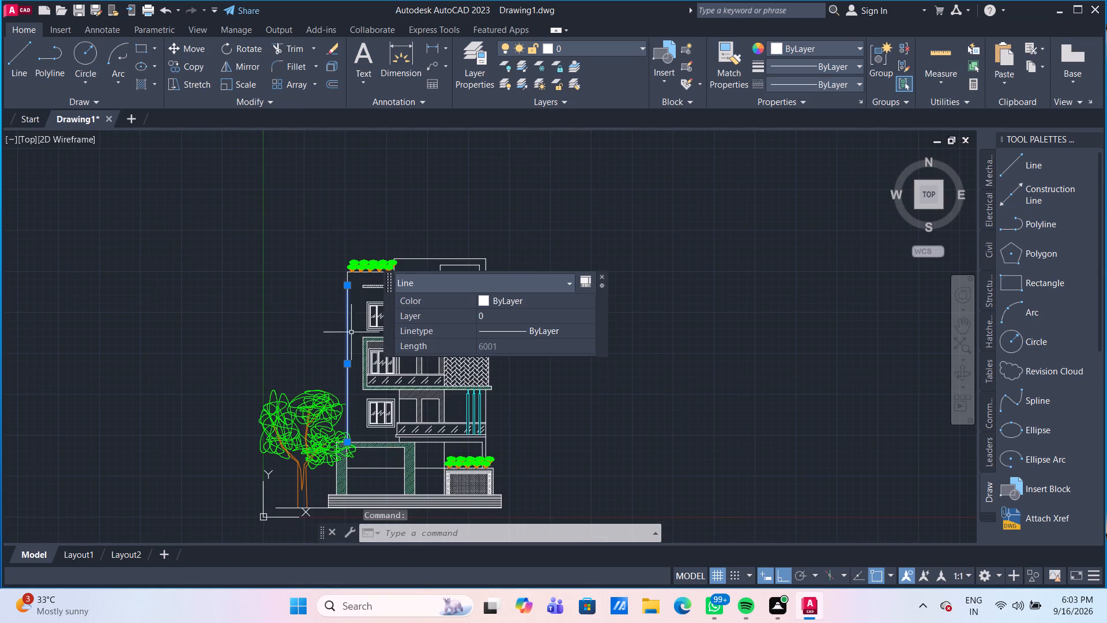
pyautogui.scroll(1, 351, 337)
pyautogui.scroll(2, 348, 239)
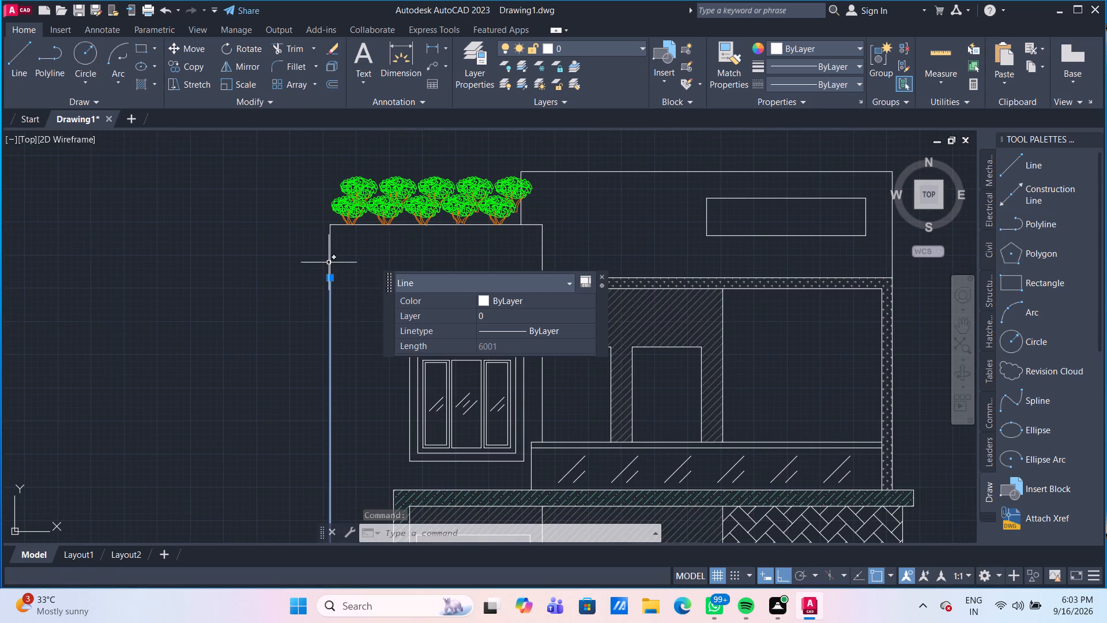
pyautogui.press('Escape')
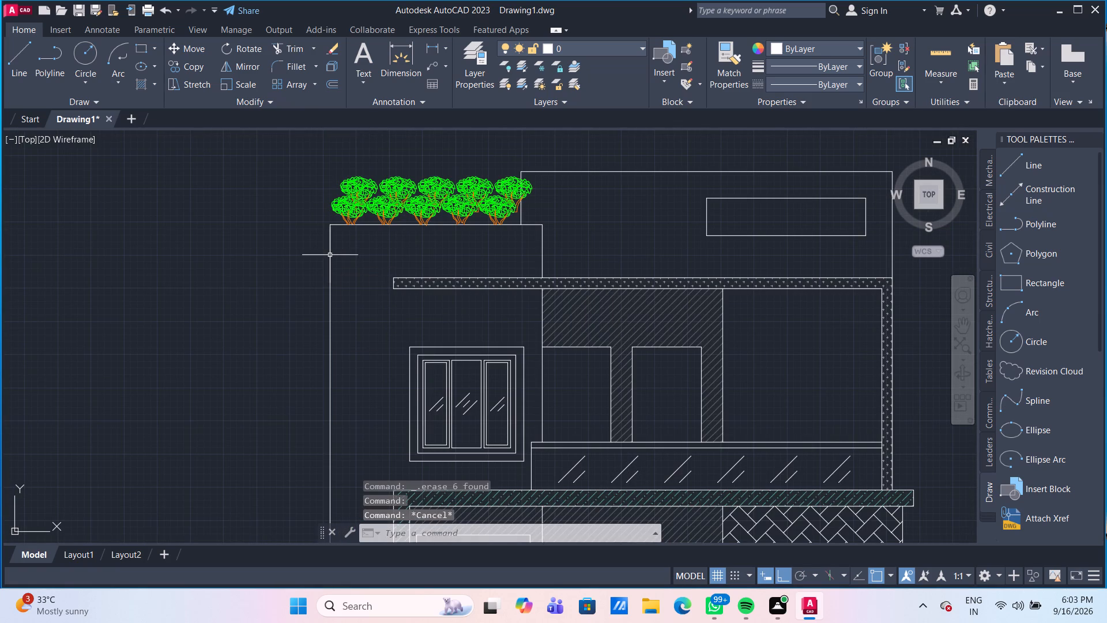
pyautogui.click(330, 255)
pyautogui.press('Delete')
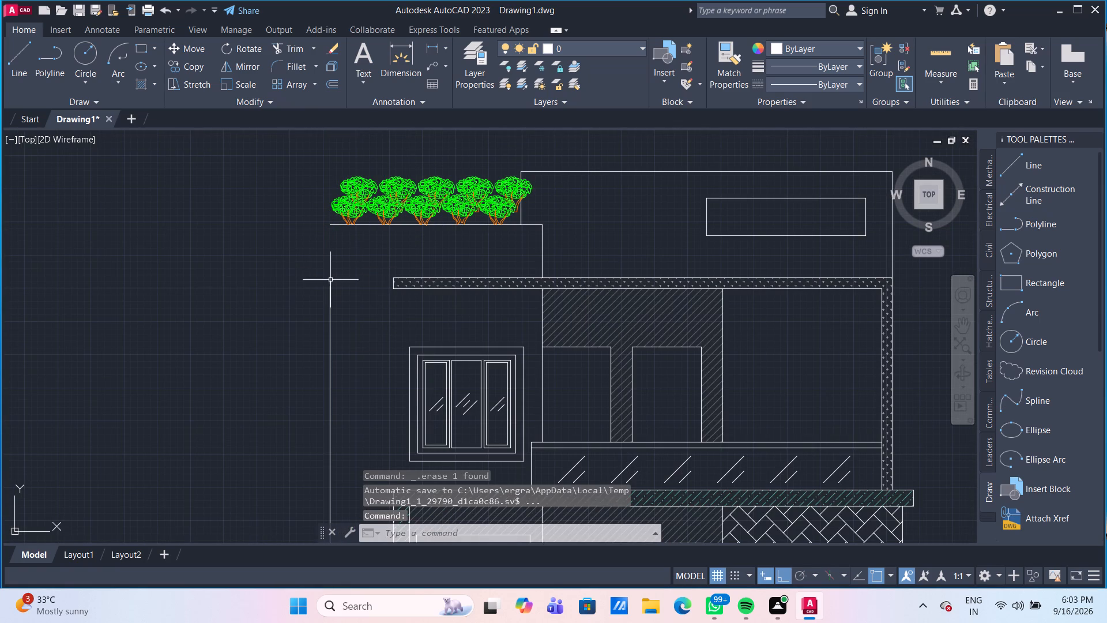
# Stretch the upper end of the left outer wall line up to the end of the roof line beneath the plants.
pyautogui.click(329, 298)
pyautogui.click(328, 277)
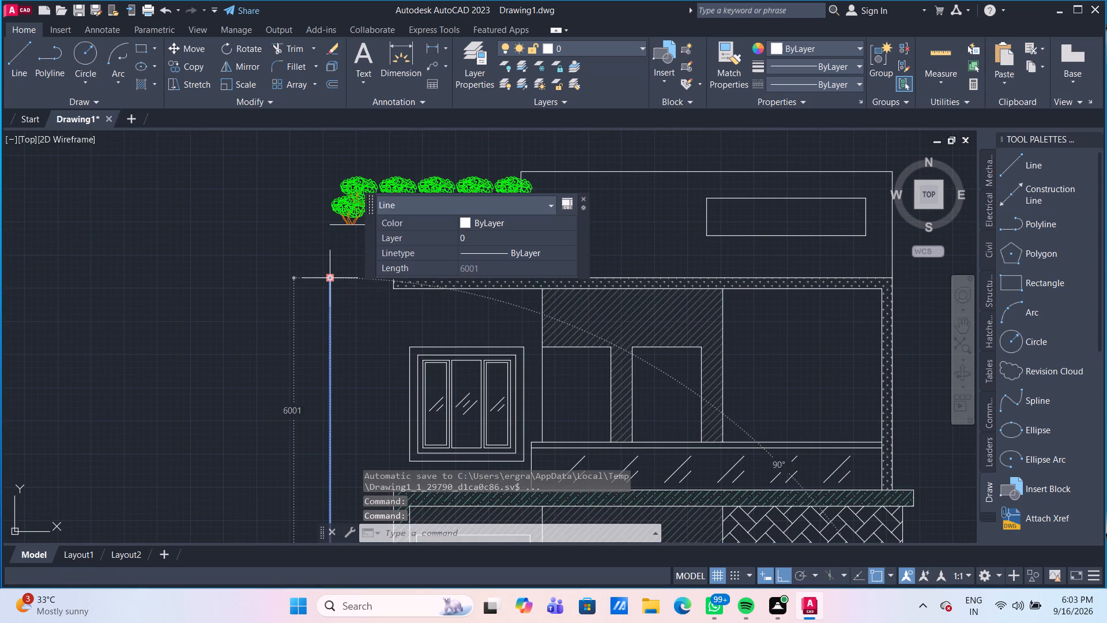
pyautogui.click(329, 223)
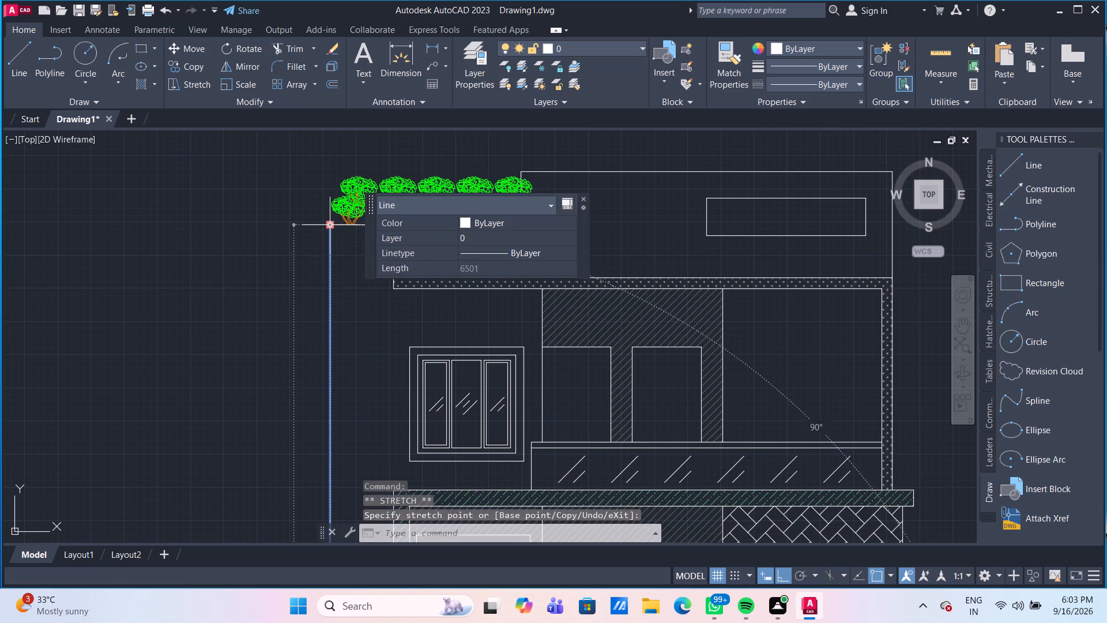
pyautogui.press('Escape')
# Offset the left outer wall line 100 inward toward the windows, and offset the resulting line a further 50 inward.
pyautogui.scroll(-3, 338, 291)
pyautogui.moveTo(359, 412); pyautogui.dragTo(356, 404, button='middle')
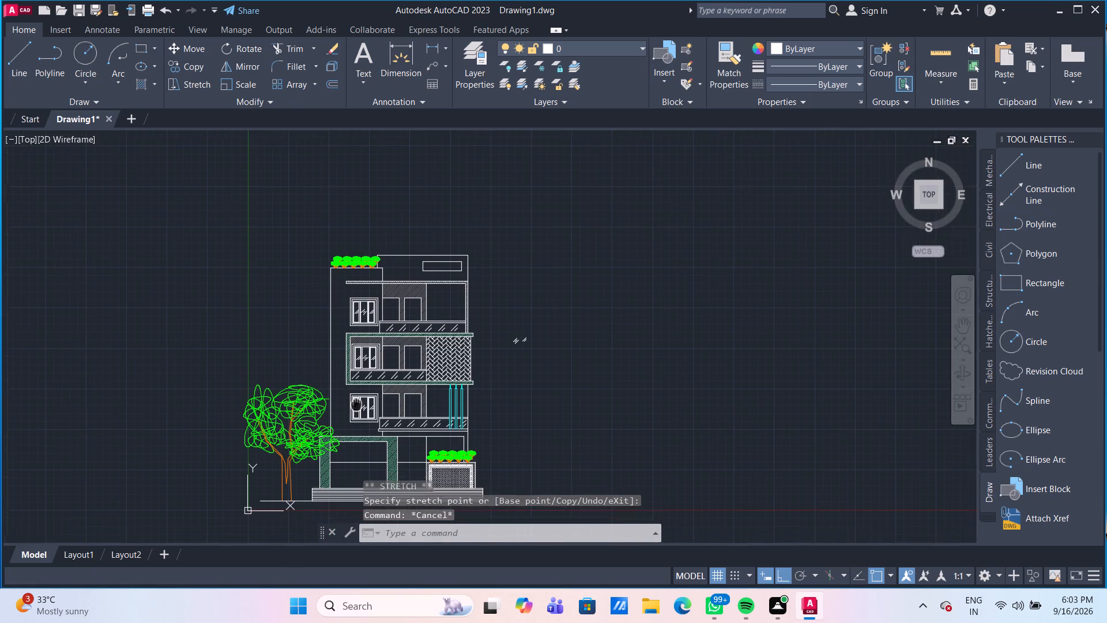
pyautogui.moveTo(356, 404); pyautogui.dragTo(339, 345, button='middle')
pyautogui.scroll(2, 306, 292)
pyautogui.click(318, 292)
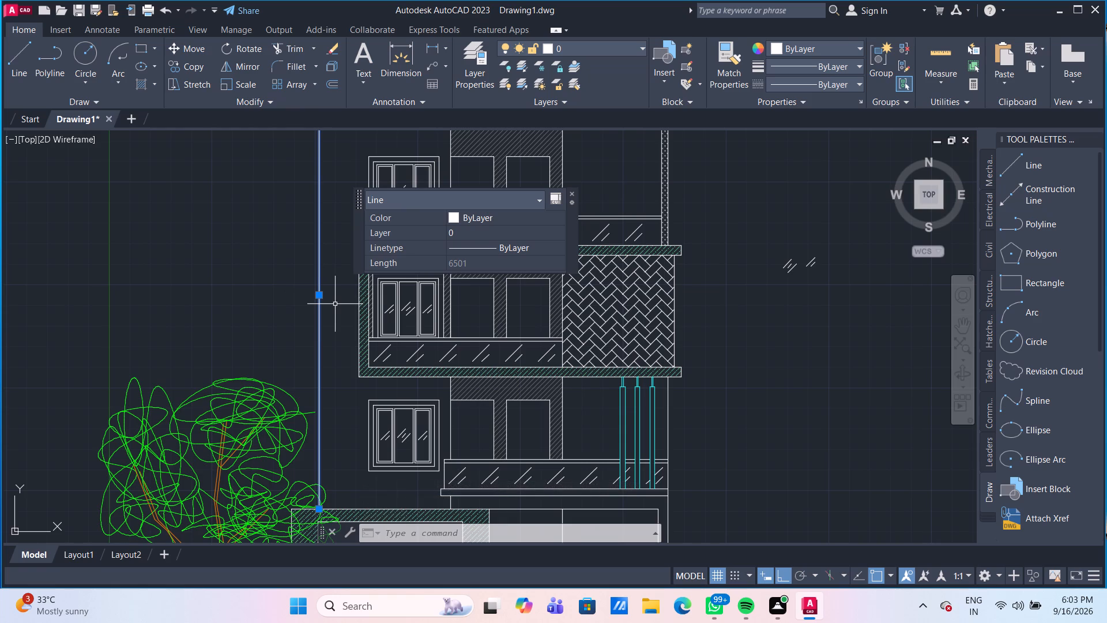
pyautogui.press('Escape')
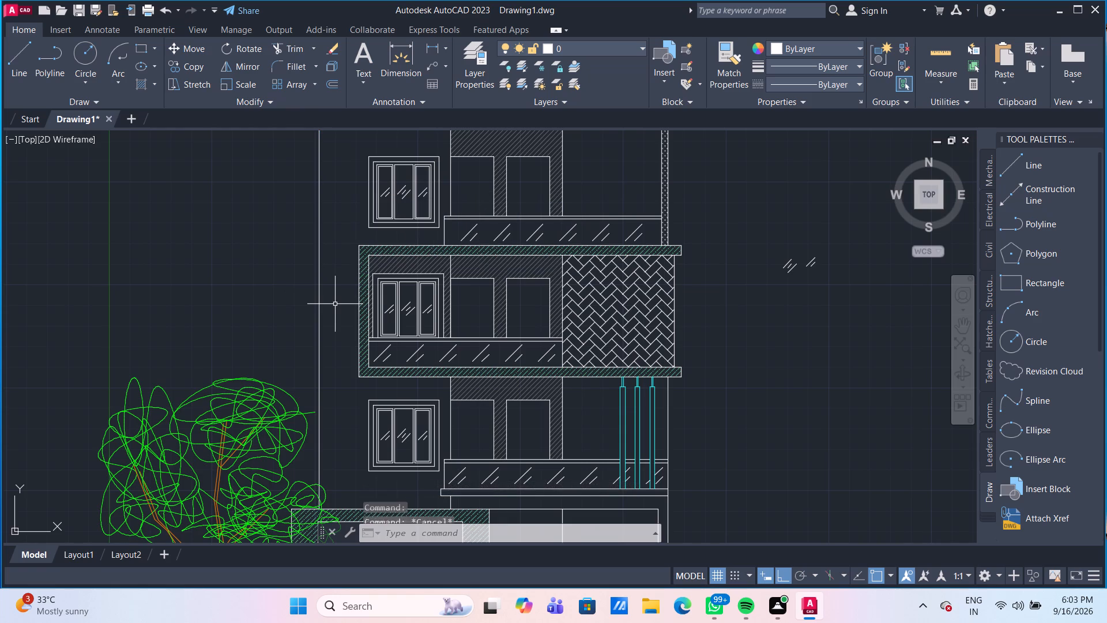
pyautogui.press('o')
pyautogui.press('Return')
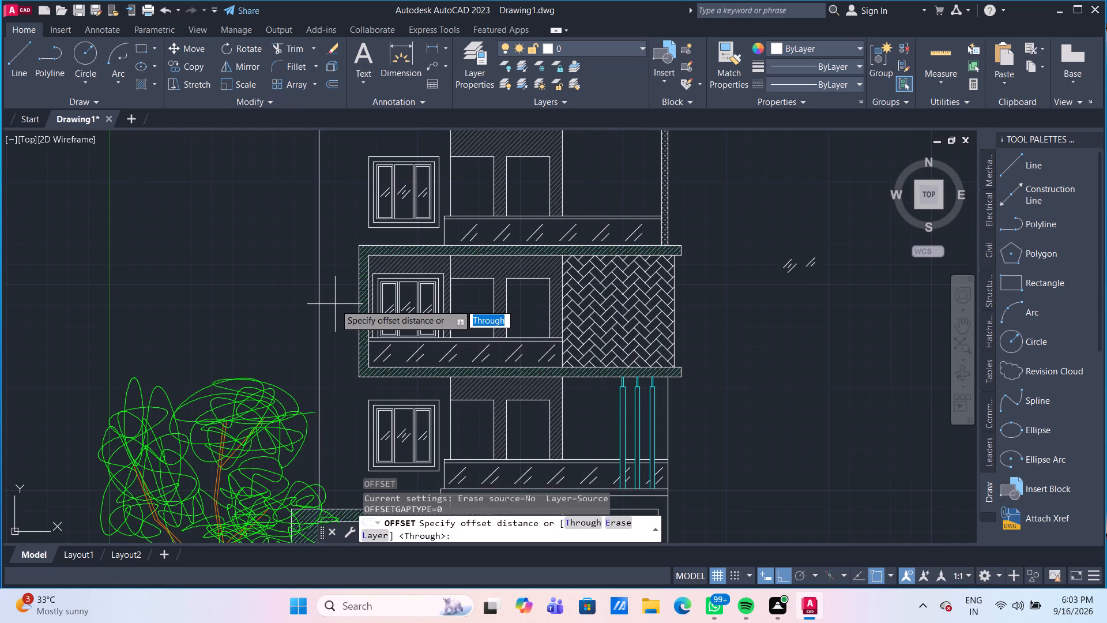
pyautogui.press('Return')
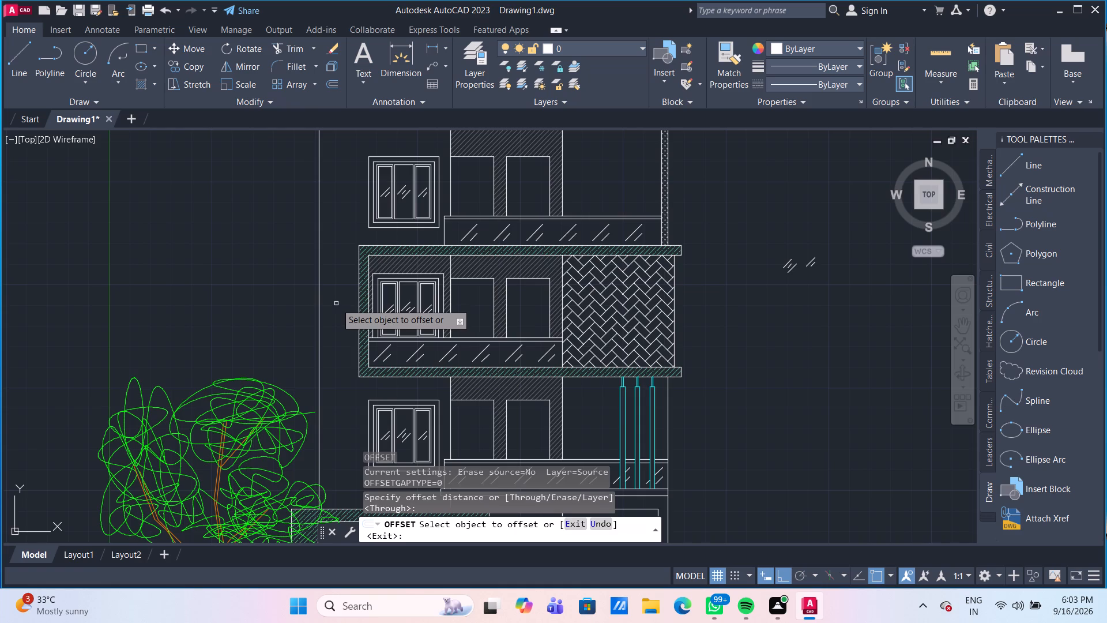
pyautogui.scroll(1, 336, 303)
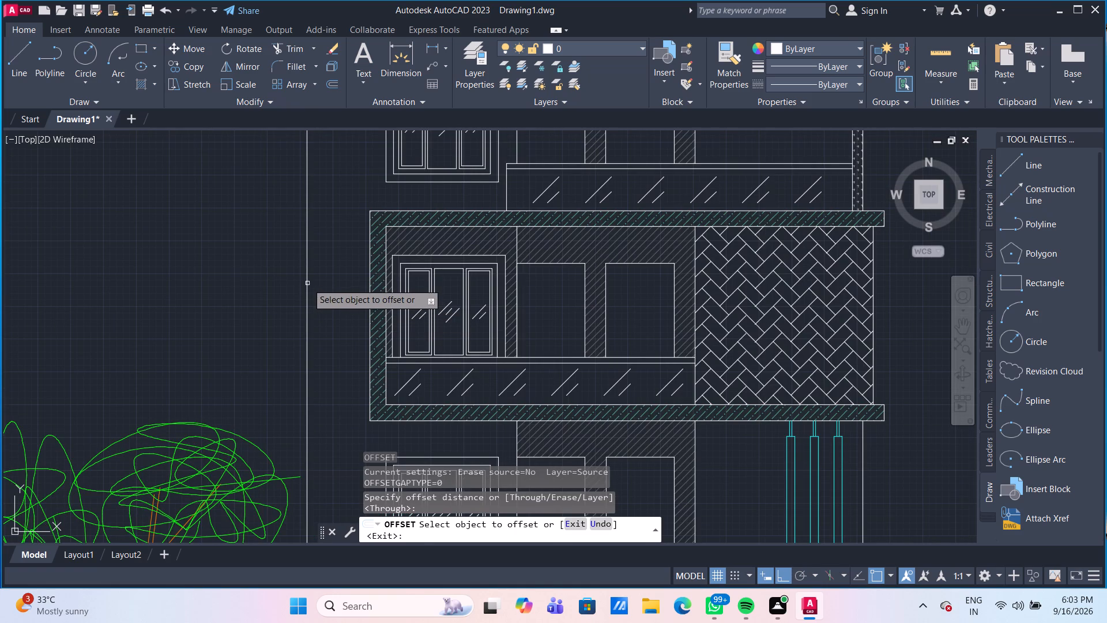
pyautogui.click(307, 283)
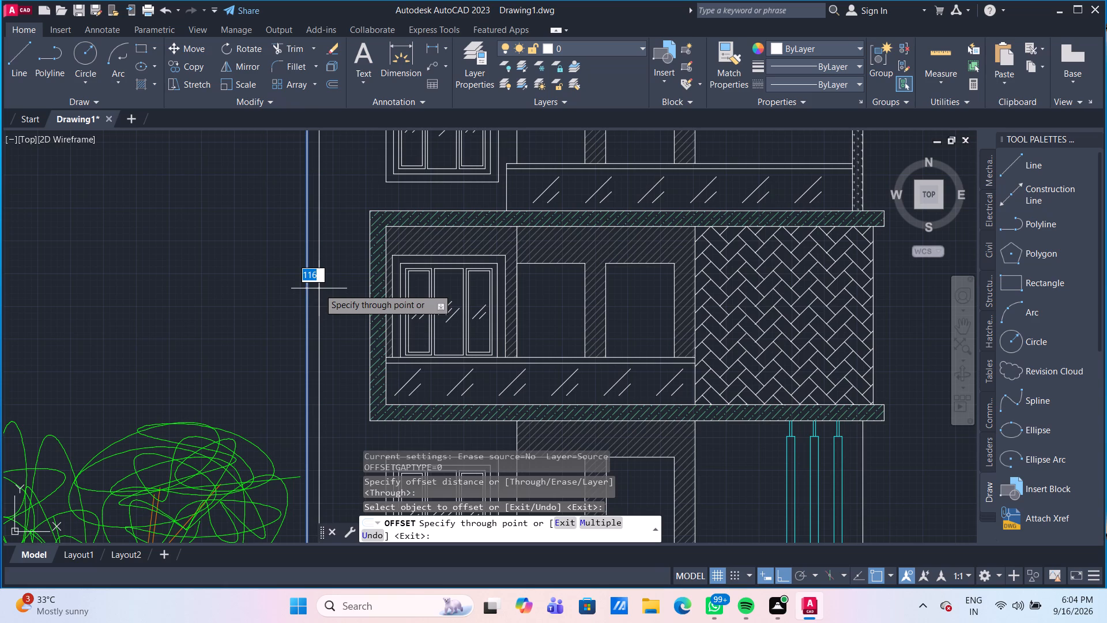
pyautogui.write('100')
pyautogui.press('Return')
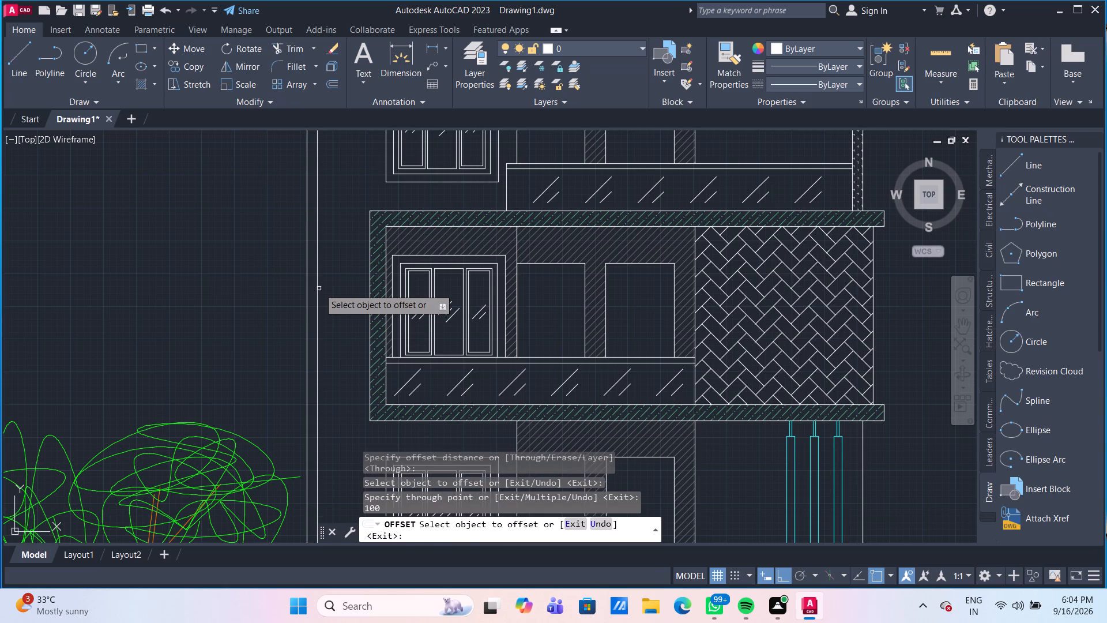
pyautogui.moveTo(316, 287); pyautogui.dragTo(321, 290)
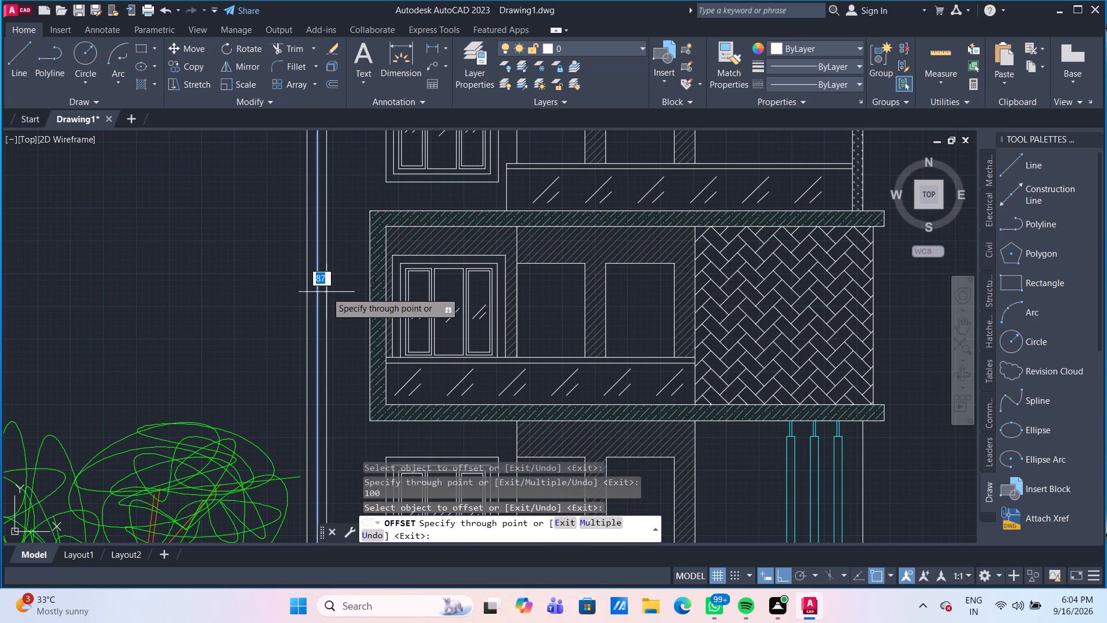
pyautogui.write('50')
pyautogui.press('Return')
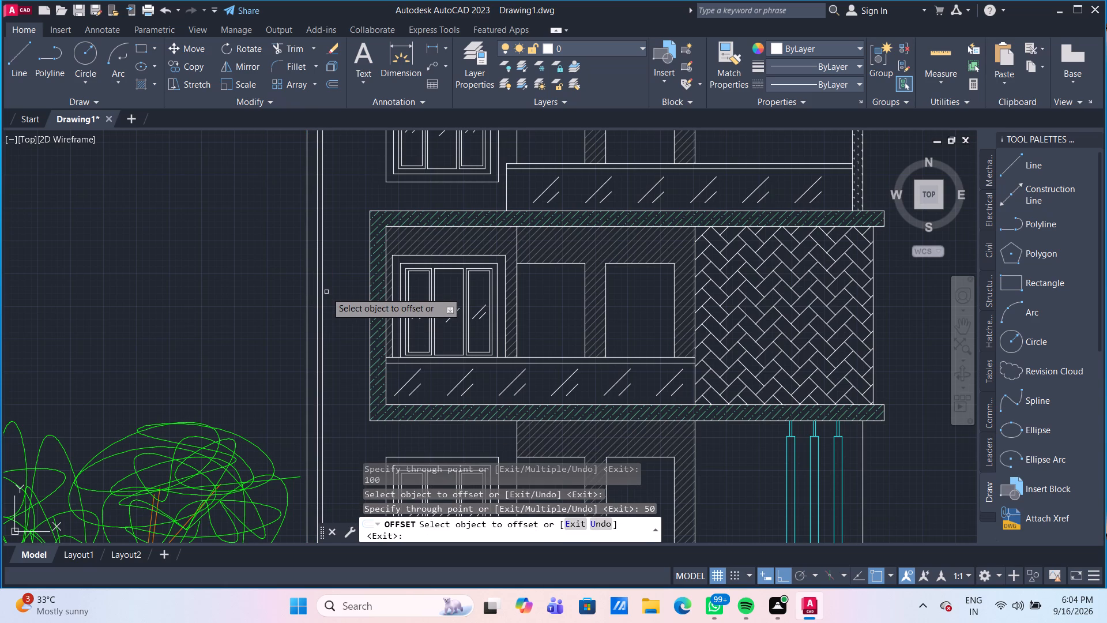
# Extend the vertical wall strips inward by offsetting the innermost line 100 and the resulting line 50.
pyautogui.click(323, 292)
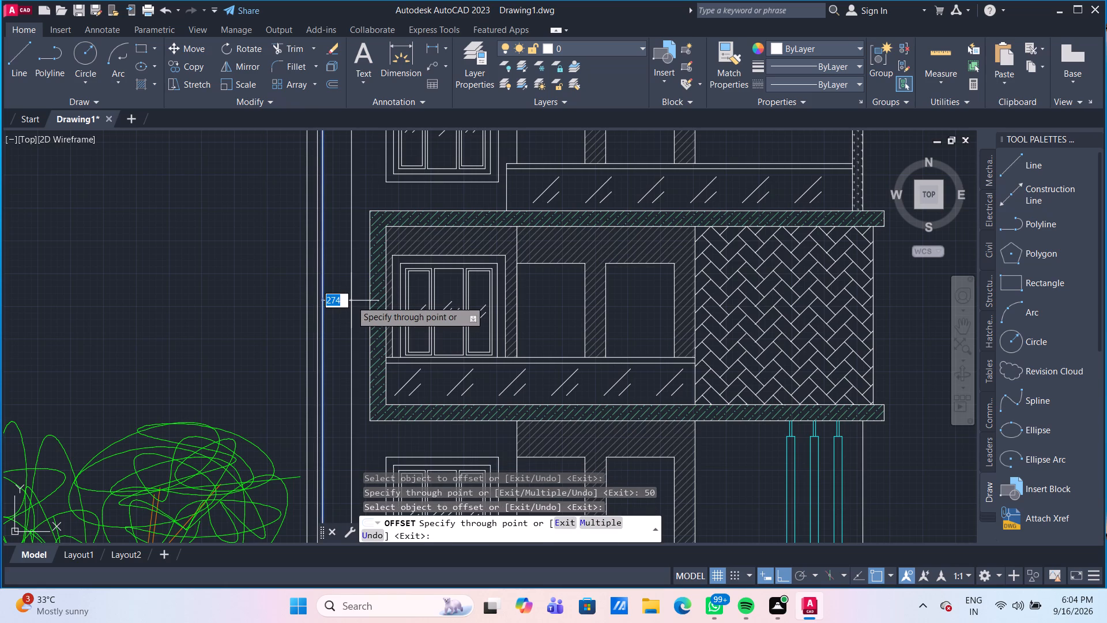
pyautogui.write('100')
pyautogui.press('Return')
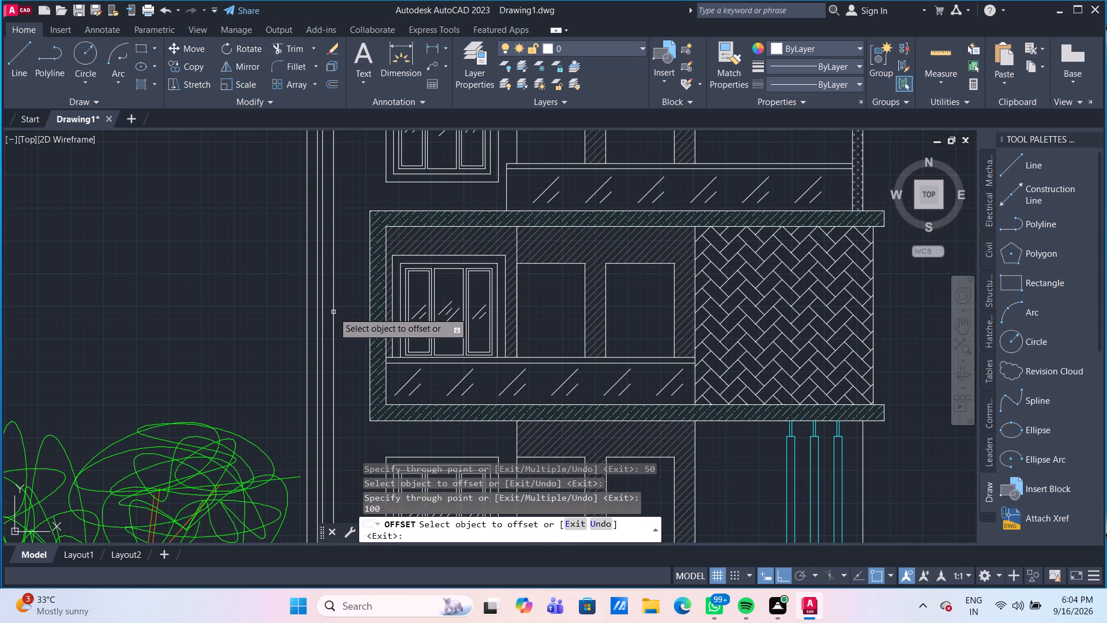
pyautogui.click(333, 312)
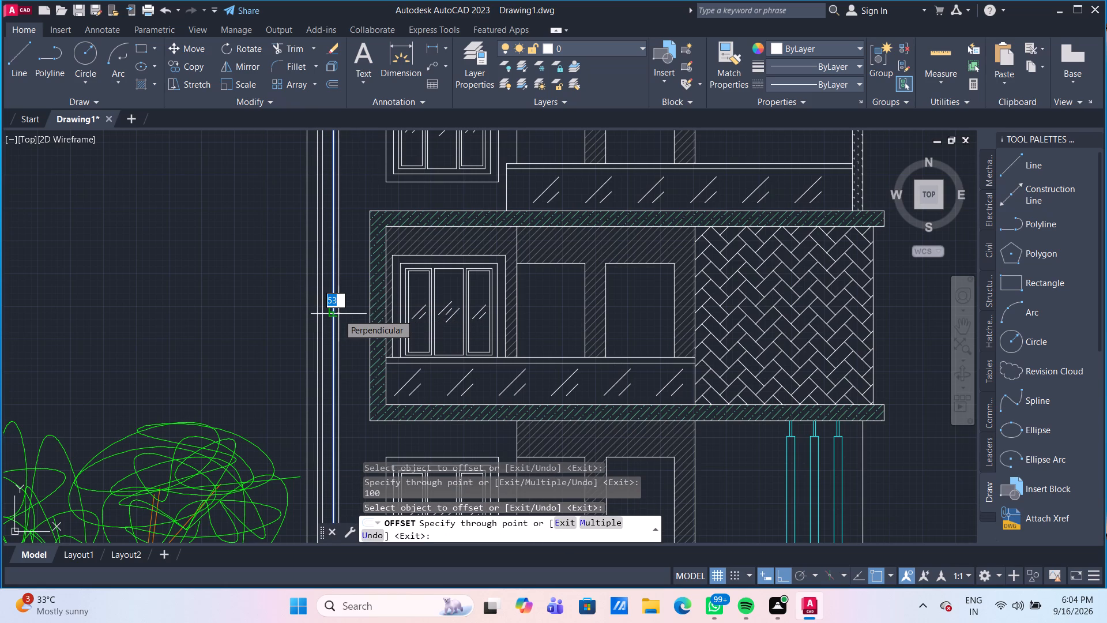
pyautogui.press('5')
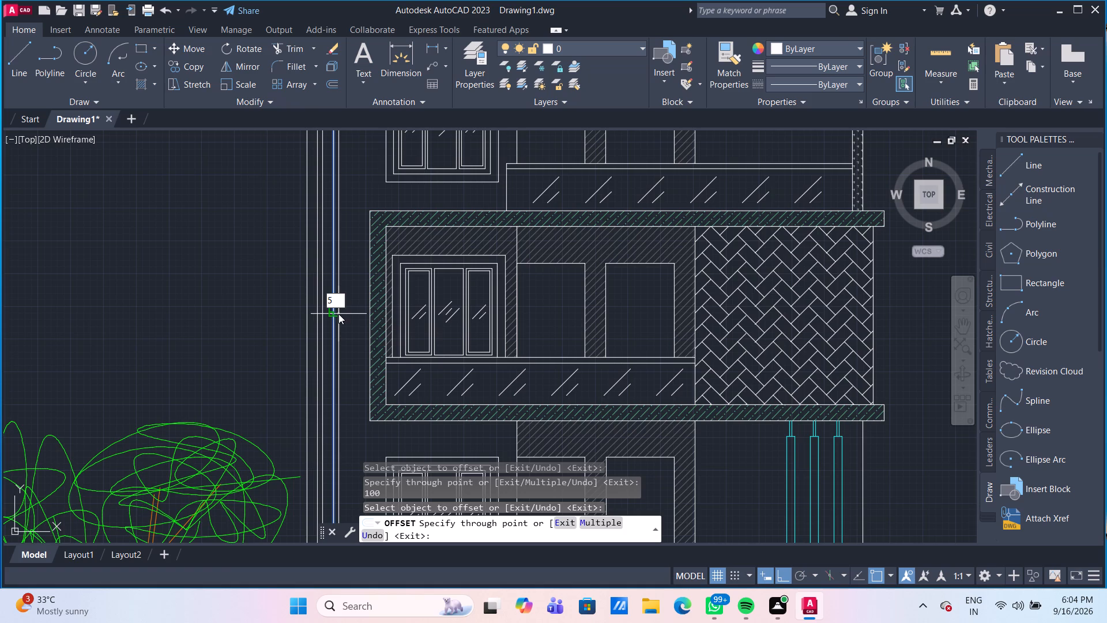
pyautogui.press('0')
pyautogui.press('Return')
# Add another pair of vertical wall lines, offsetting the innermost line 100 inward and the new one 50.
pyautogui.click(338, 314)
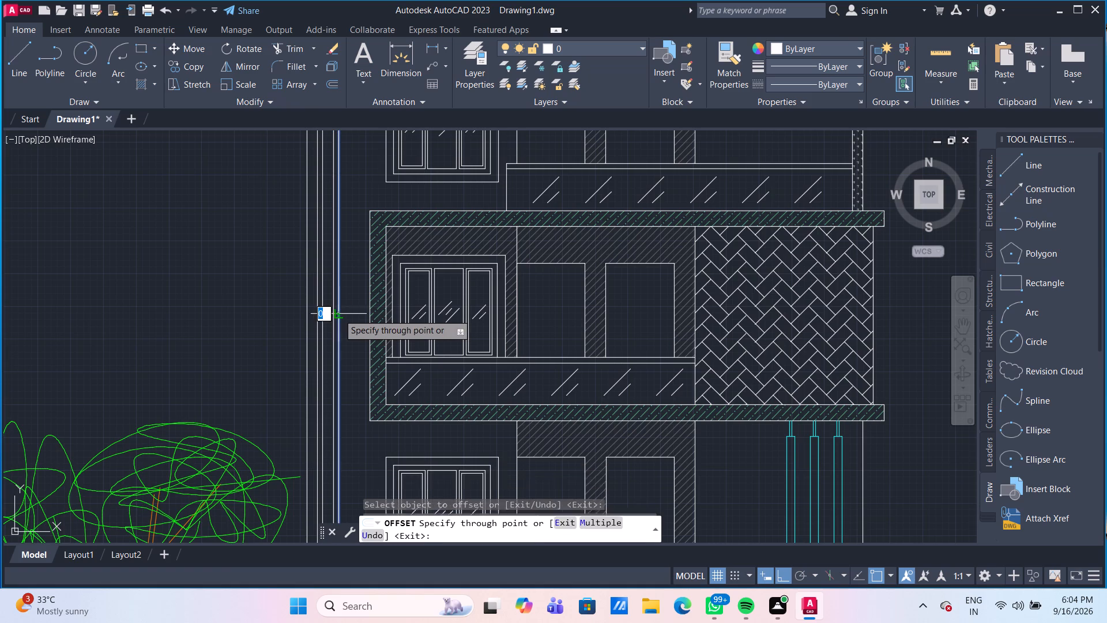
pyautogui.write('100')
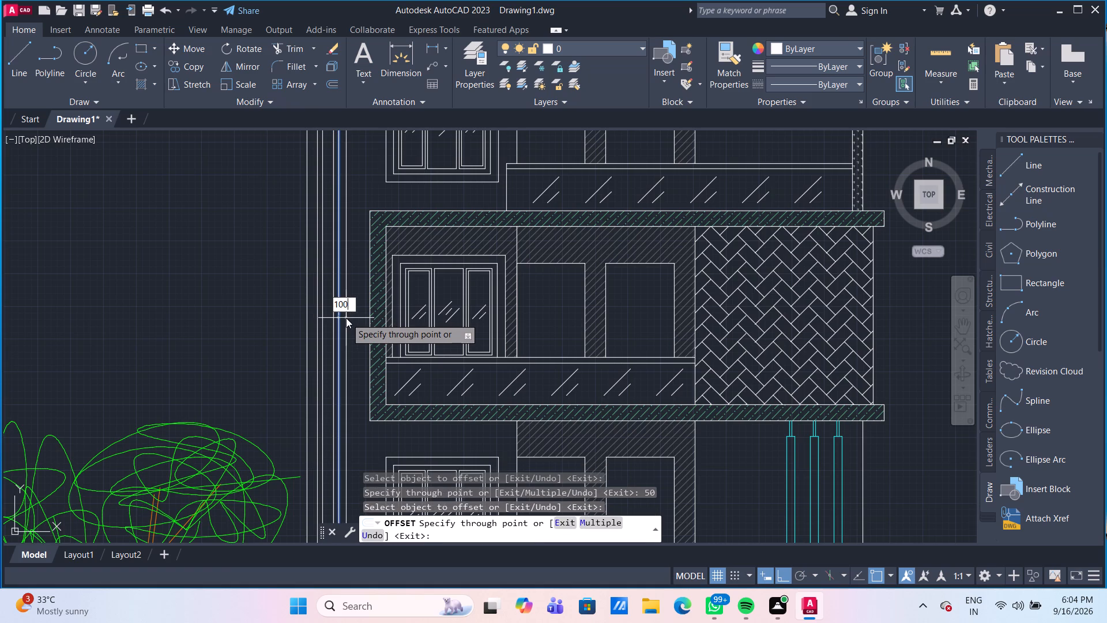
pyautogui.press('Return')
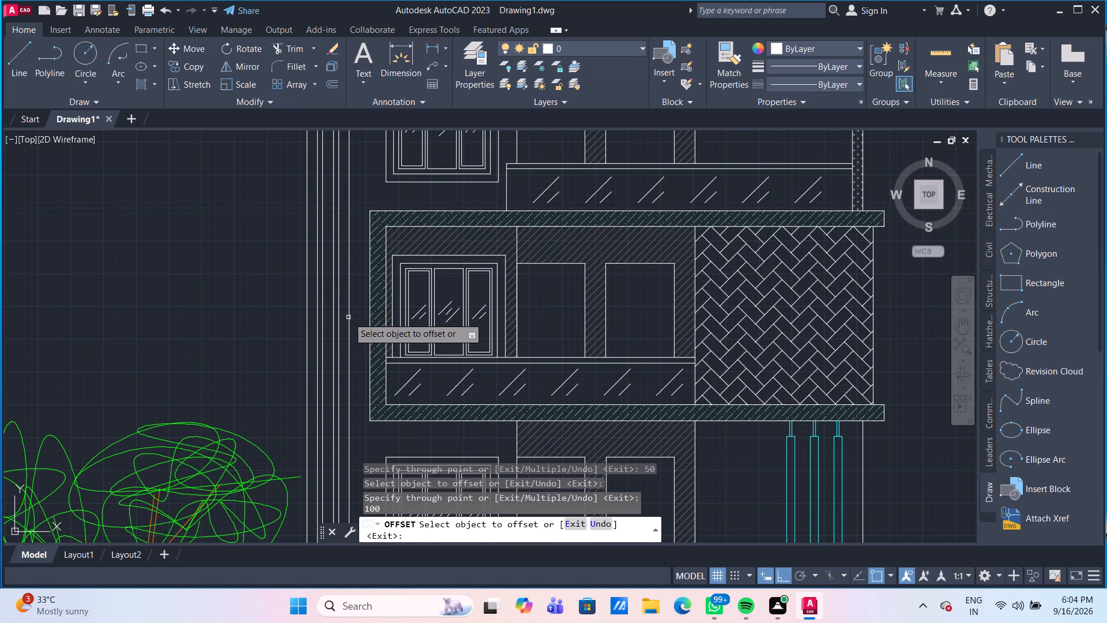
pyautogui.click(348, 317)
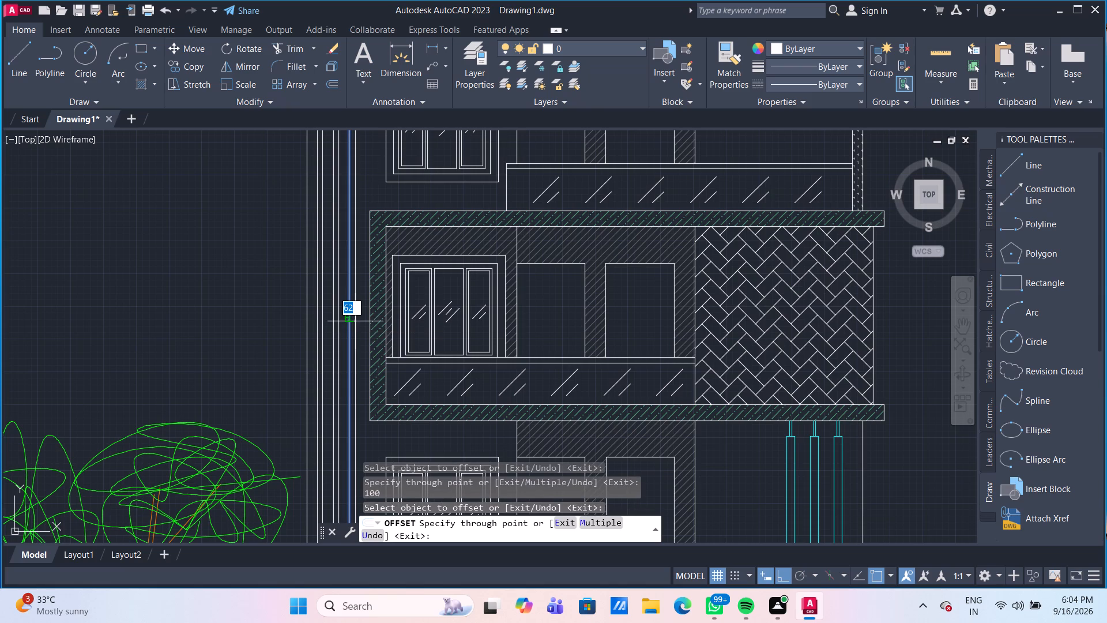
pyautogui.write('50')
pyautogui.press('Return')
# Continue the strip pattern toward the windows with a 100 offset of the innermost line and a 50 offset of the result.
pyautogui.scroll(-1, 355, 321)
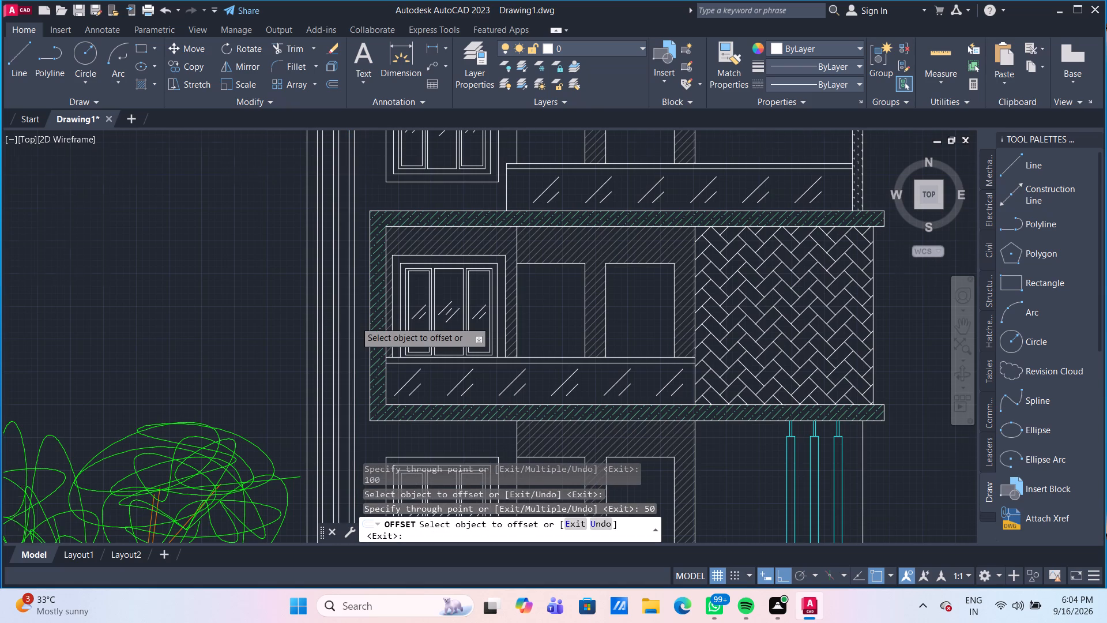
pyautogui.scroll(-2, 355, 321)
pyautogui.scroll(2, 322, 295)
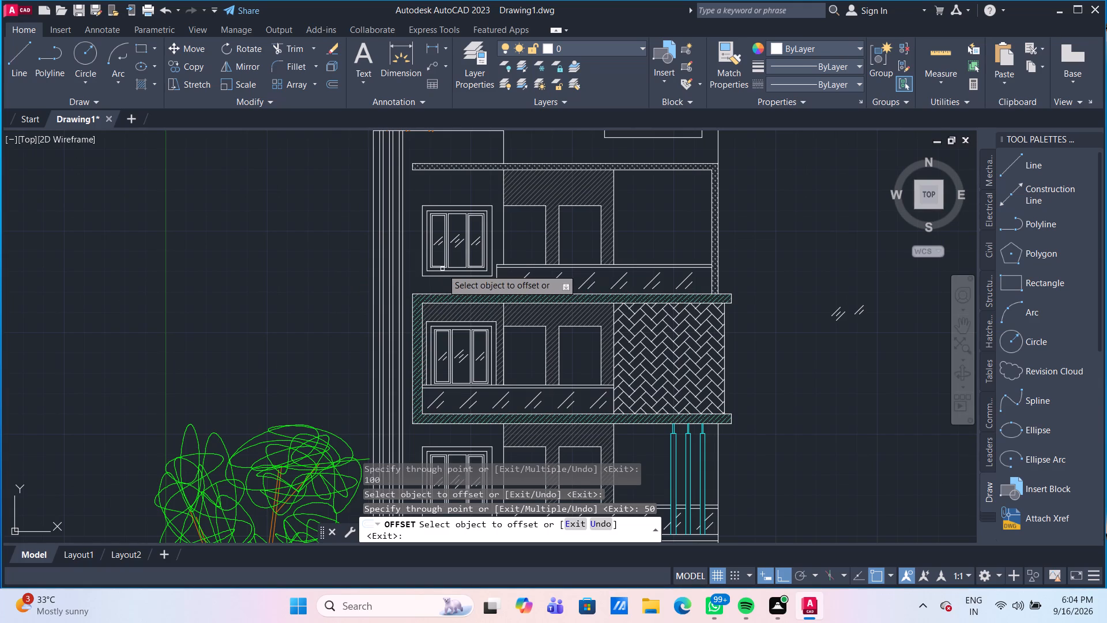
pyautogui.scroll(1, 442, 267)
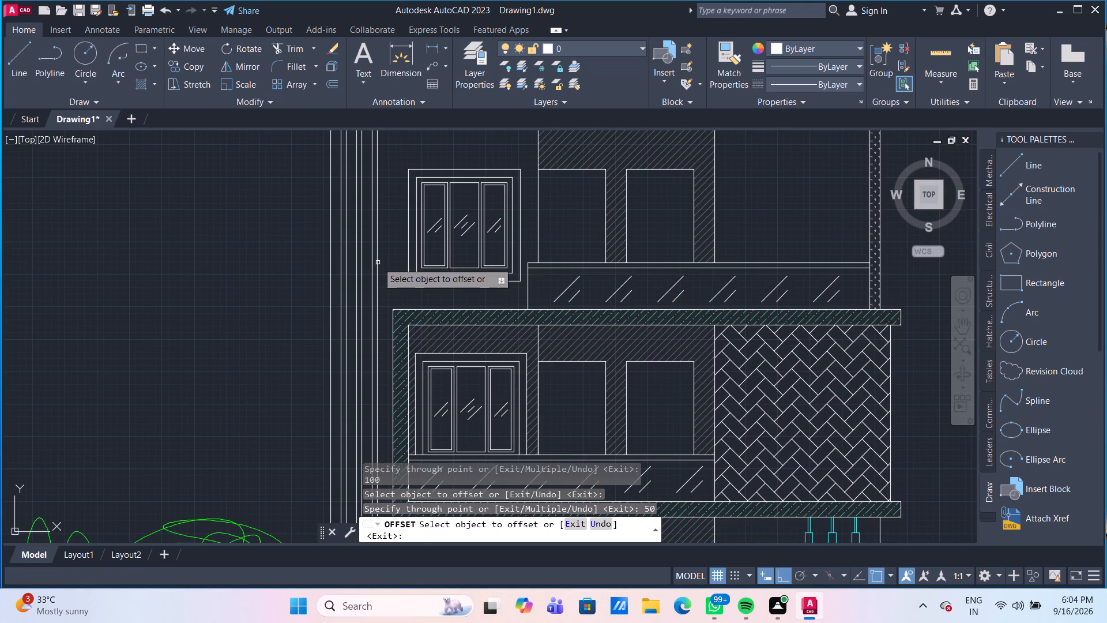
pyautogui.click(378, 262)
pyautogui.write('100')
pyautogui.press('Return')
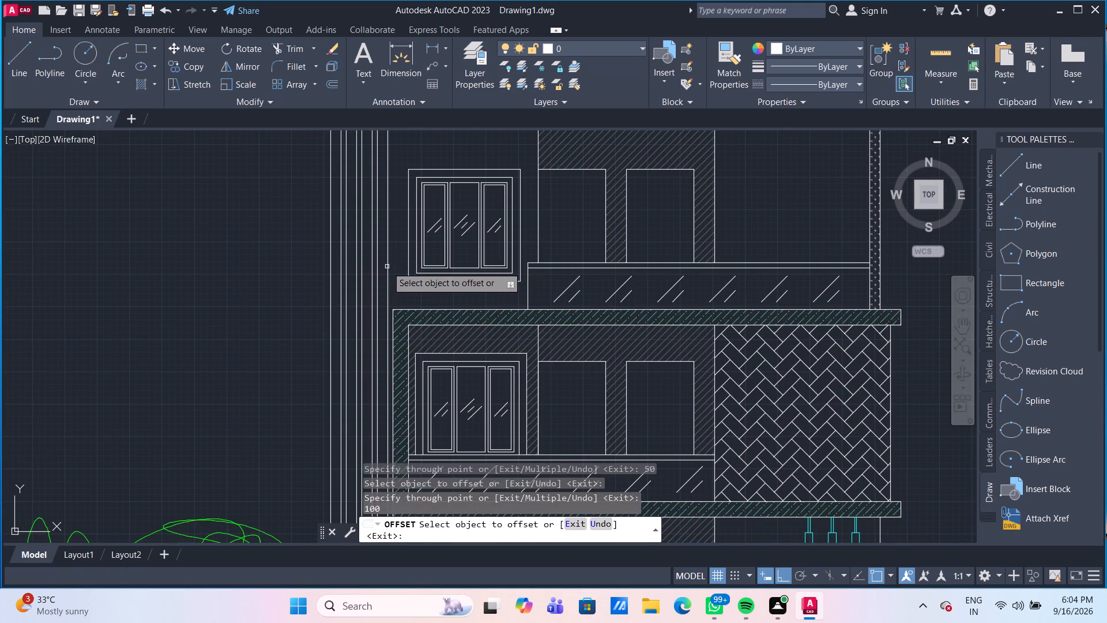
pyautogui.click(387, 267)
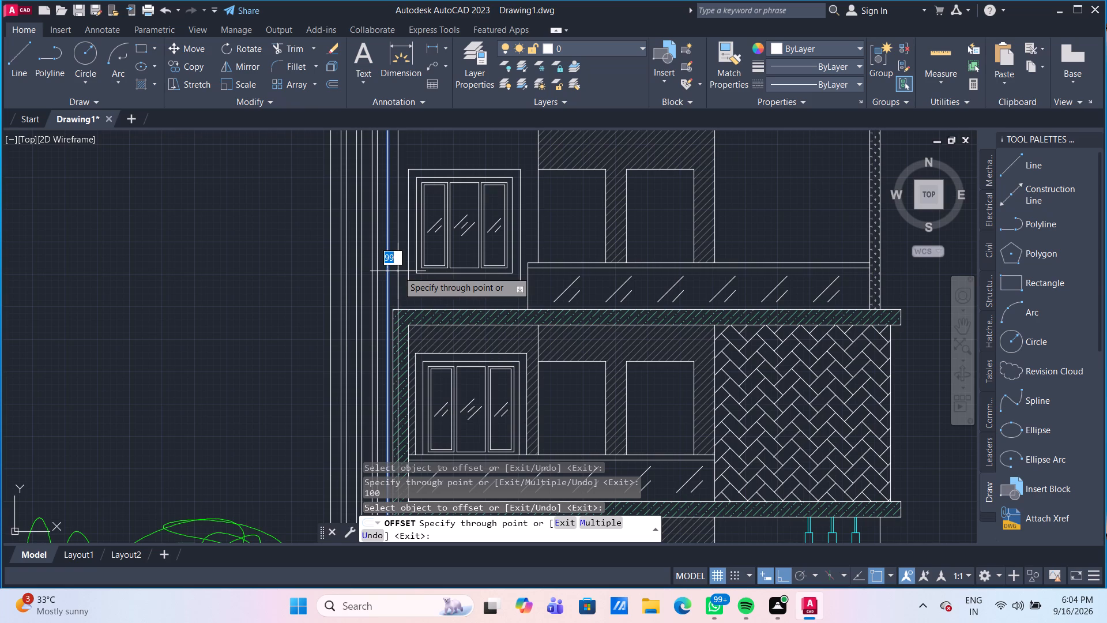
pyautogui.write('50')
pyautogui.press('Return')
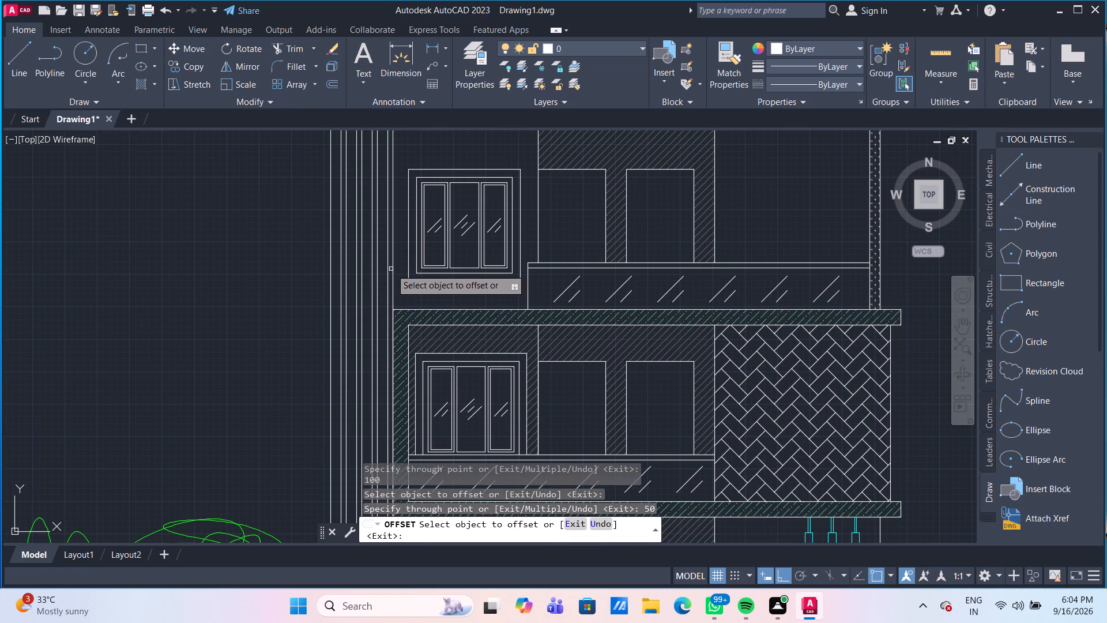
# Add two more vertical wall lines up to the top-floor window's outer frame, offsetting successively by 100 and 50.
pyautogui.click(391, 269)
pyautogui.write('100')
pyautogui.press('Return')
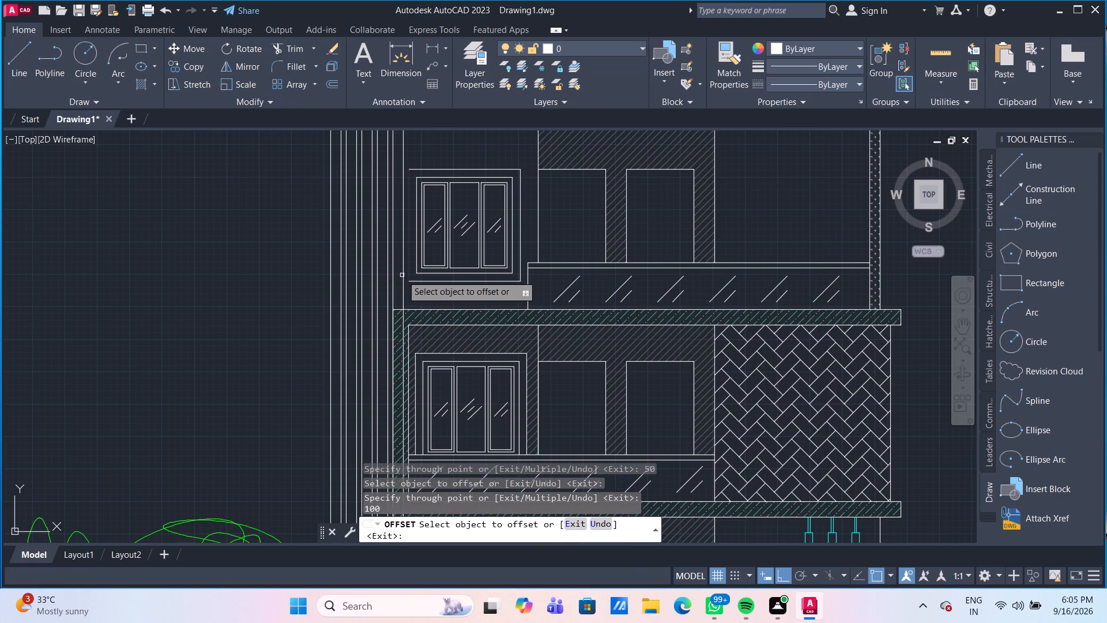
pyautogui.click(402, 275)
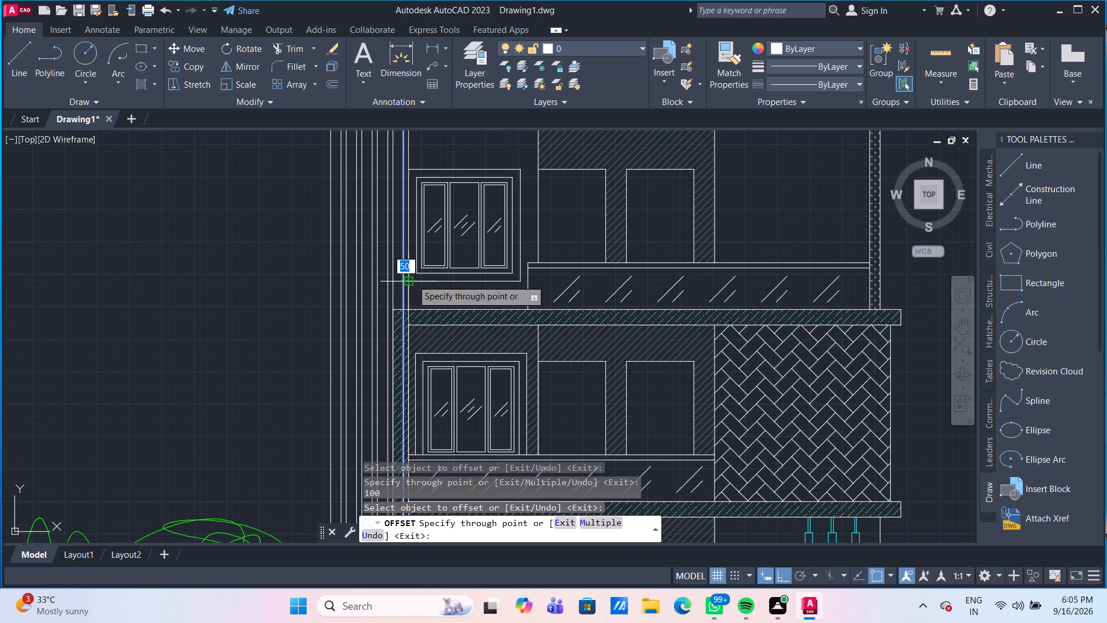
pyautogui.press('1')
pyautogui.press('BackSpace')
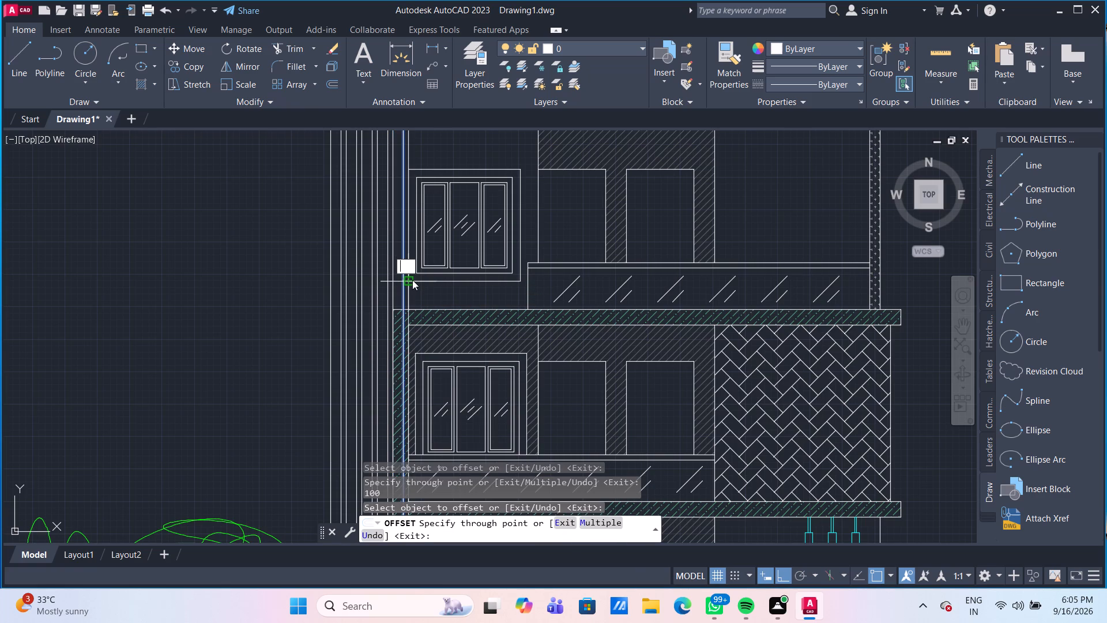
pyautogui.write('50')
pyautogui.press('Return')
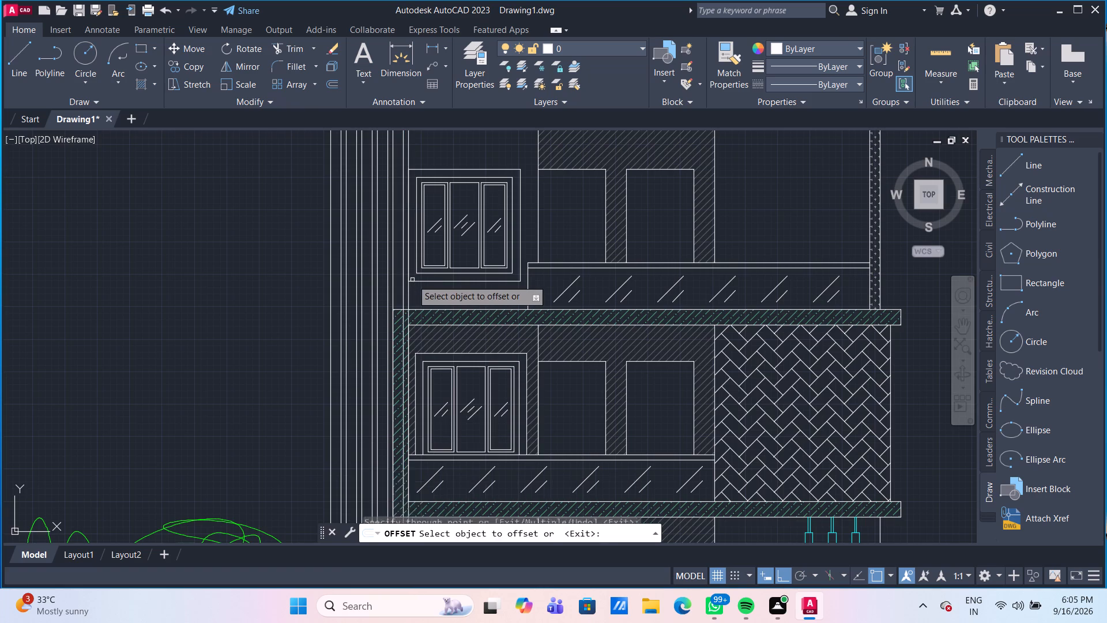
# Offset the innermost vertical wall line 100 inward, across the left edge of the top-floor window.
pyautogui.scroll(-1, 412, 280)
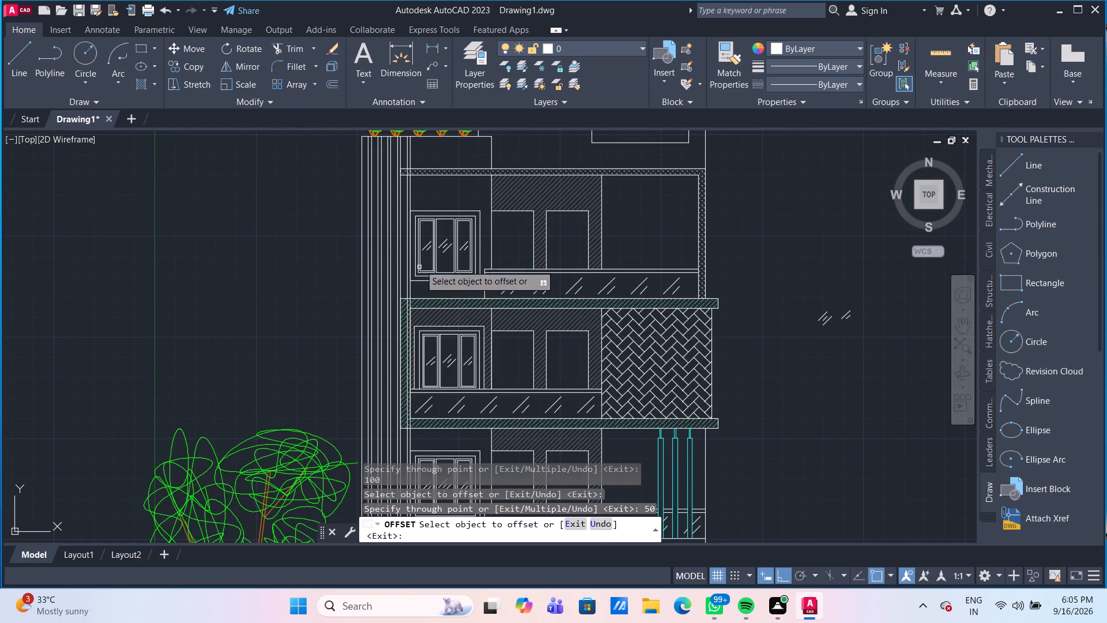
pyautogui.scroll(-2, 428, 200)
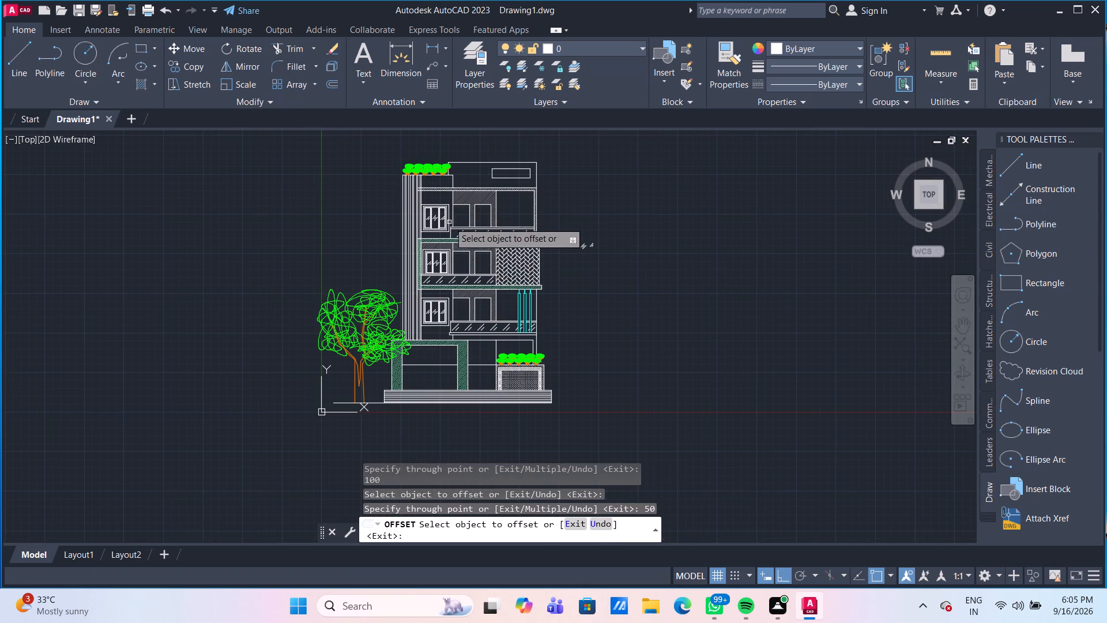
pyautogui.scroll(4, 427, 197)
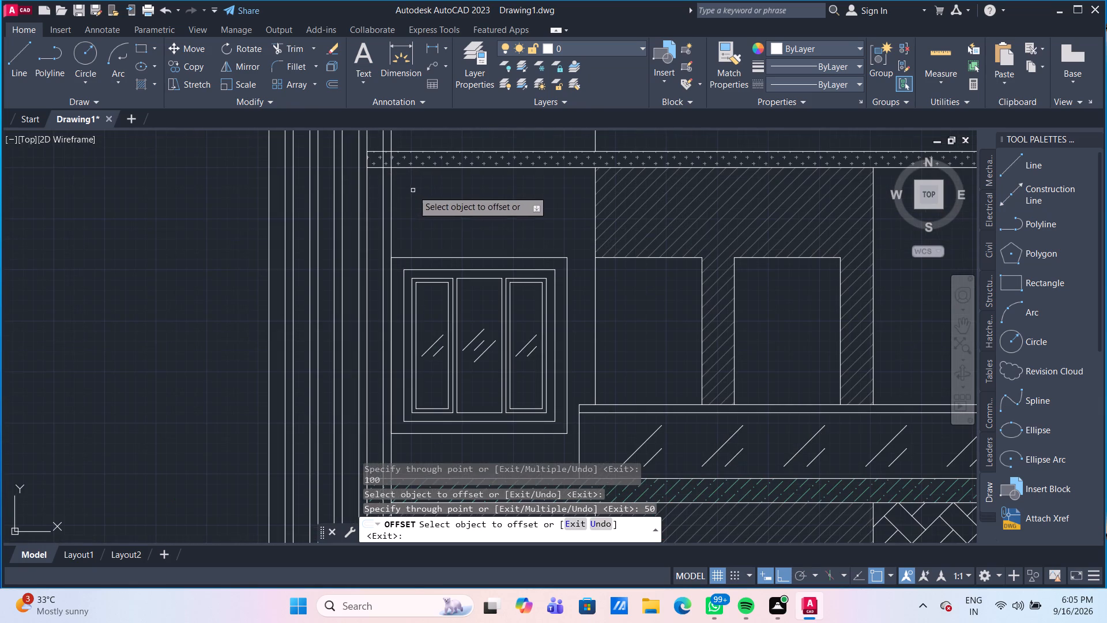
pyautogui.click(392, 202)
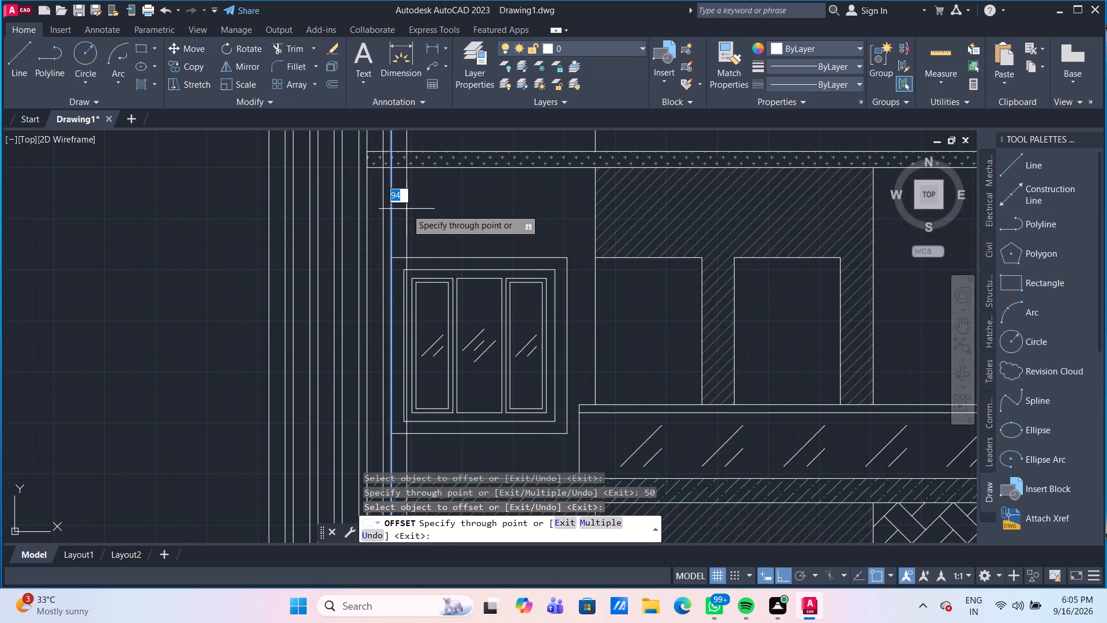
pyautogui.write('100')
pyautogui.press('Return')
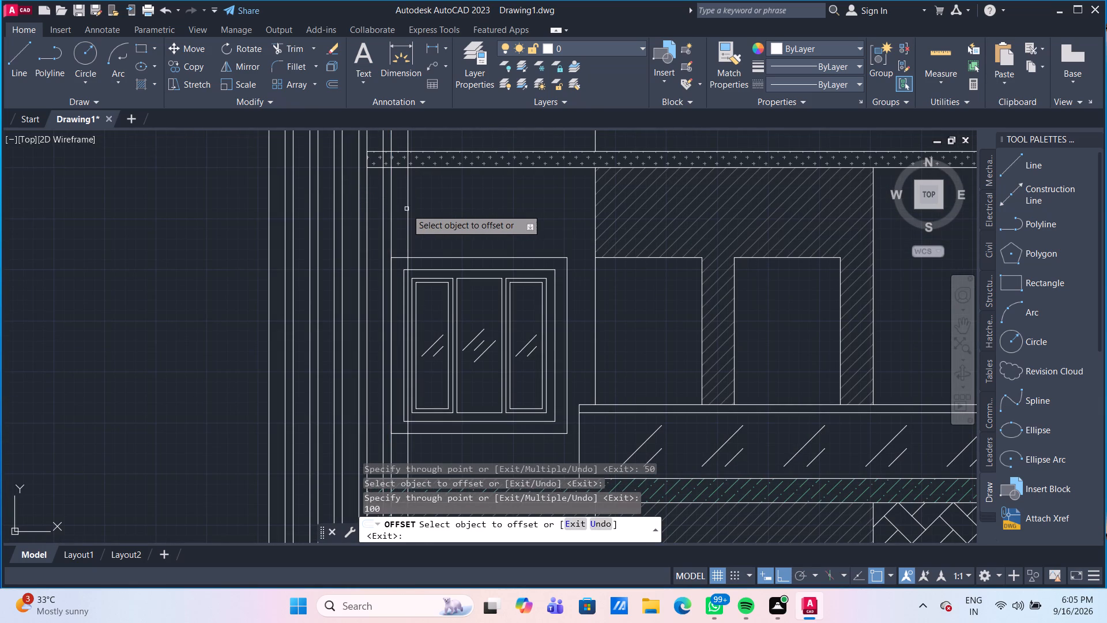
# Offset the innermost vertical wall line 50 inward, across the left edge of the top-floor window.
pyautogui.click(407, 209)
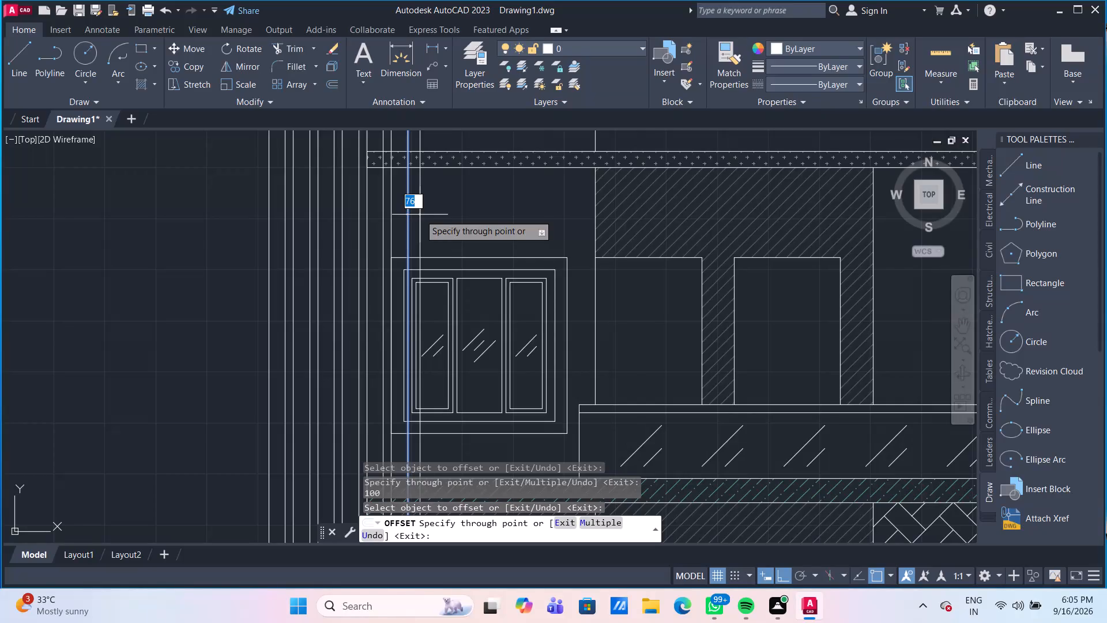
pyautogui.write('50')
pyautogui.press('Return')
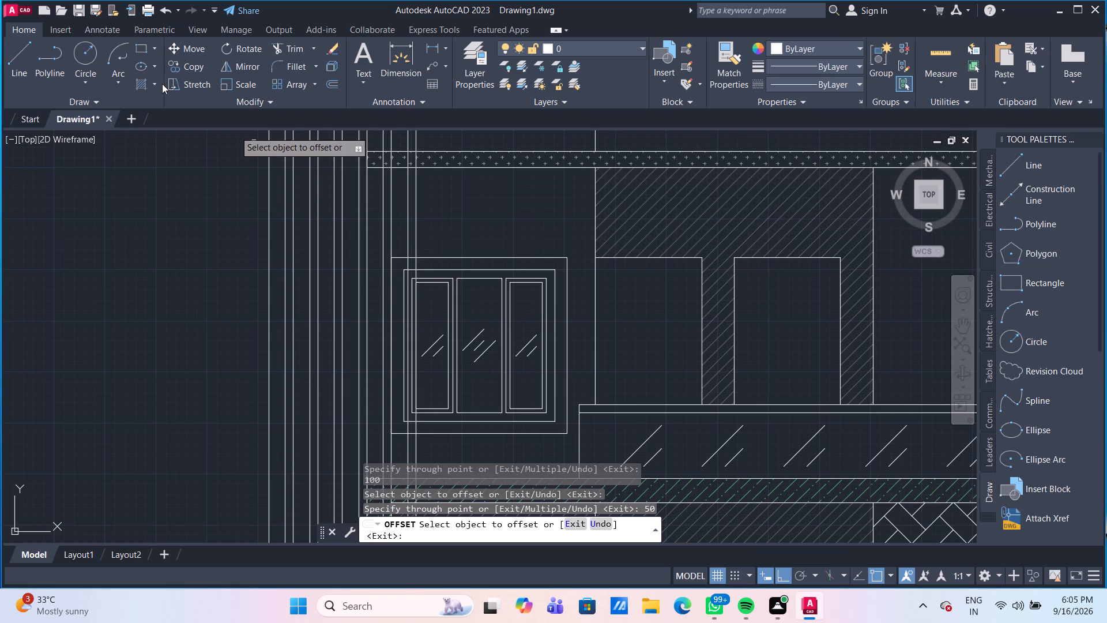
# Choose the GOST_WOOD pattern for a new hatch and set its scale to 40, leaving the command without filling an area.
pyautogui.click(140, 91)
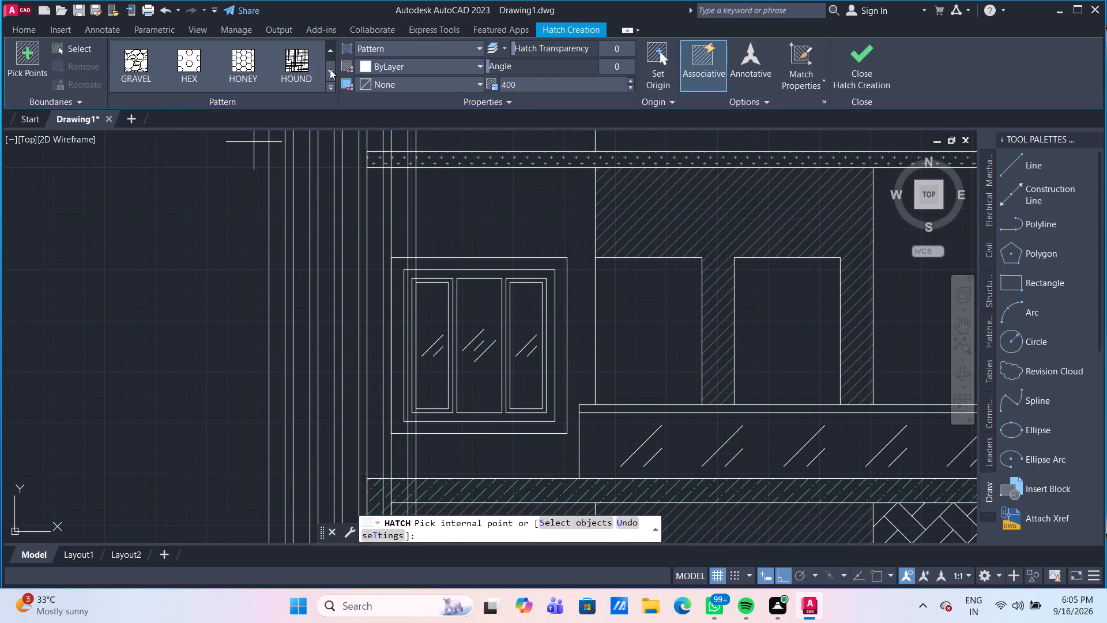
pyautogui.click(330, 69)
pyautogui.tripleClick(330, 69)
pyautogui.doubleClick(330, 69)
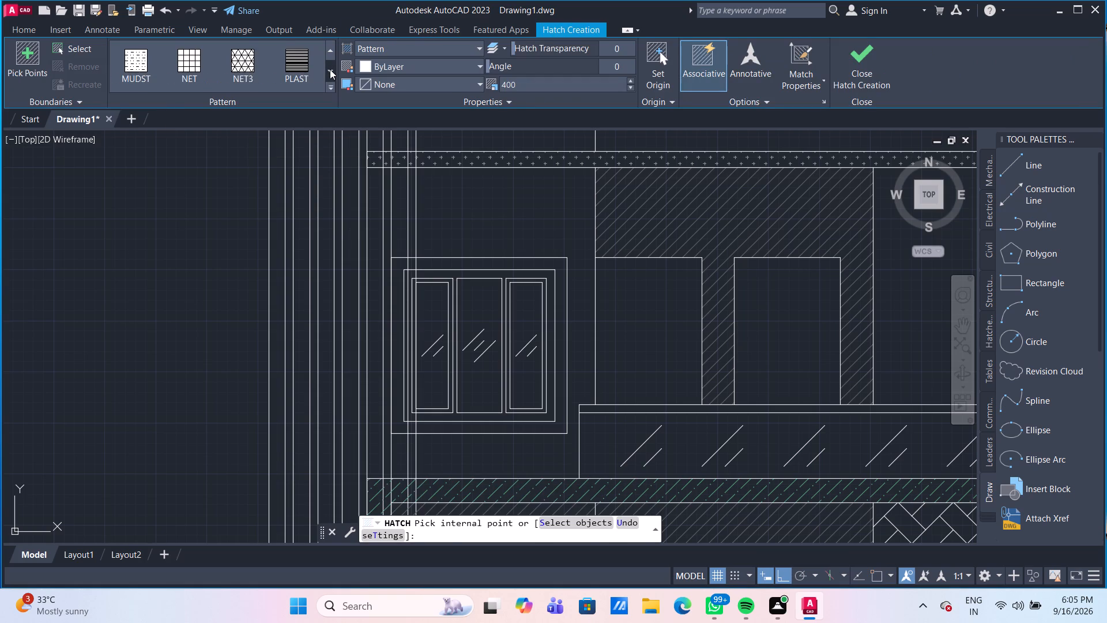
pyautogui.click(330, 69)
pyautogui.click(330, 69)
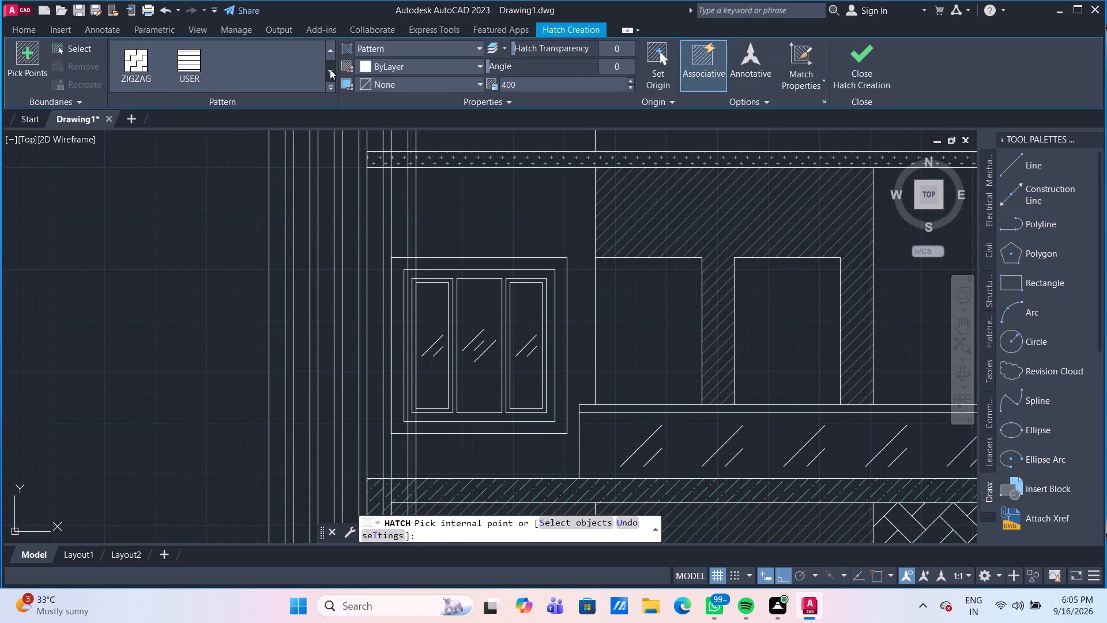
pyautogui.click(330, 69)
pyautogui.click(330, 90)
pyautogui.scroll(-2, 318, 174)
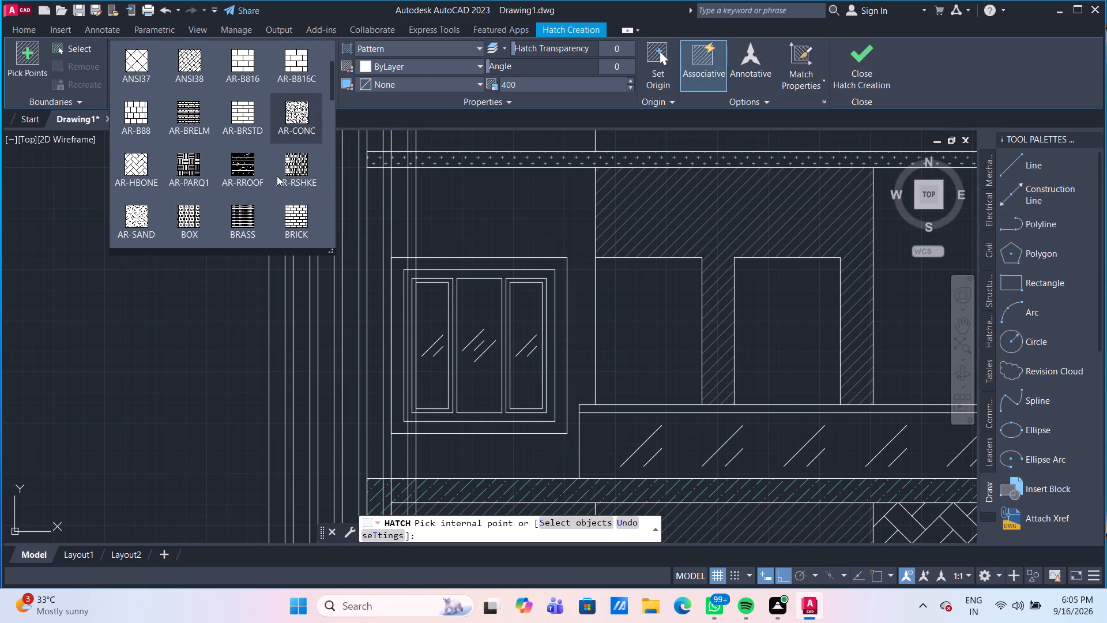
pyautogui.scroll(-1, 270, 165)
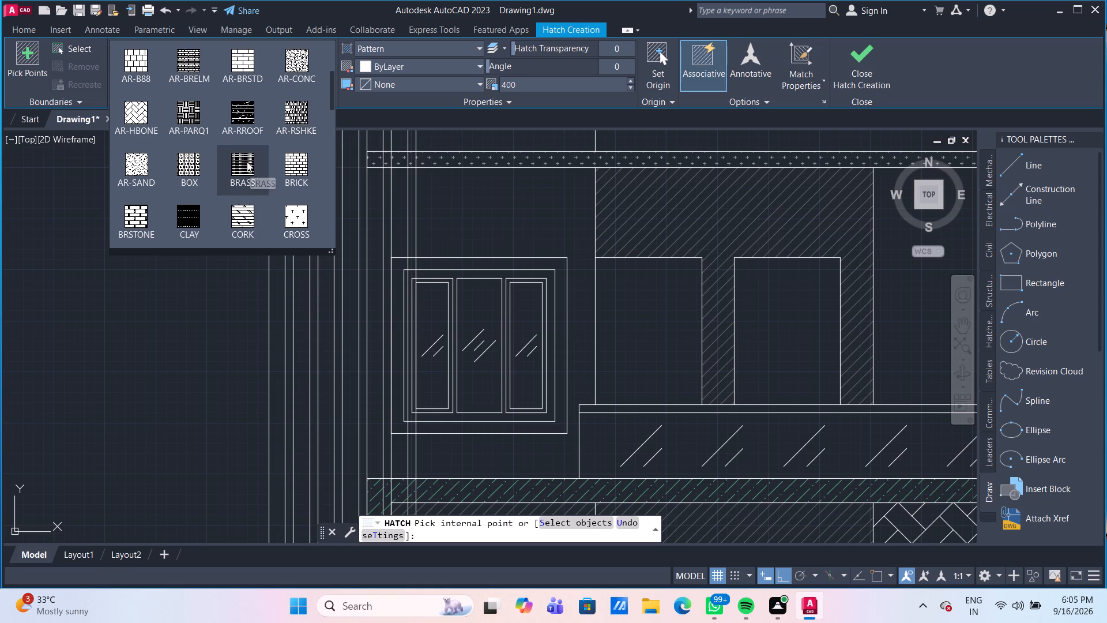
pyautogui.scroll(-1, 247, 162)
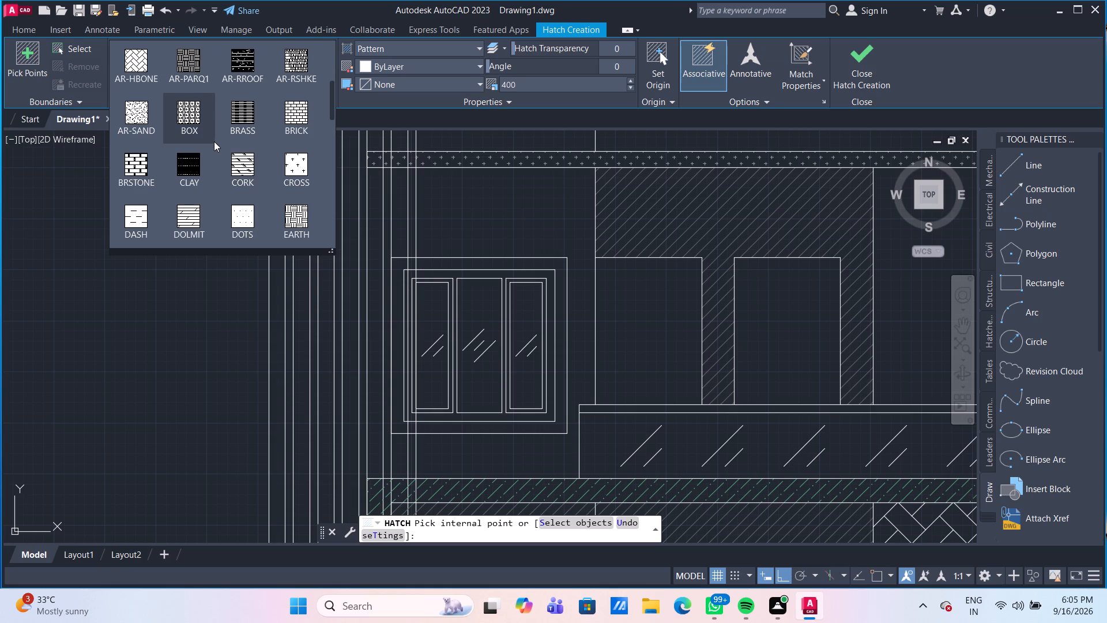
pyautogui.scroll(-1, 214, 141)
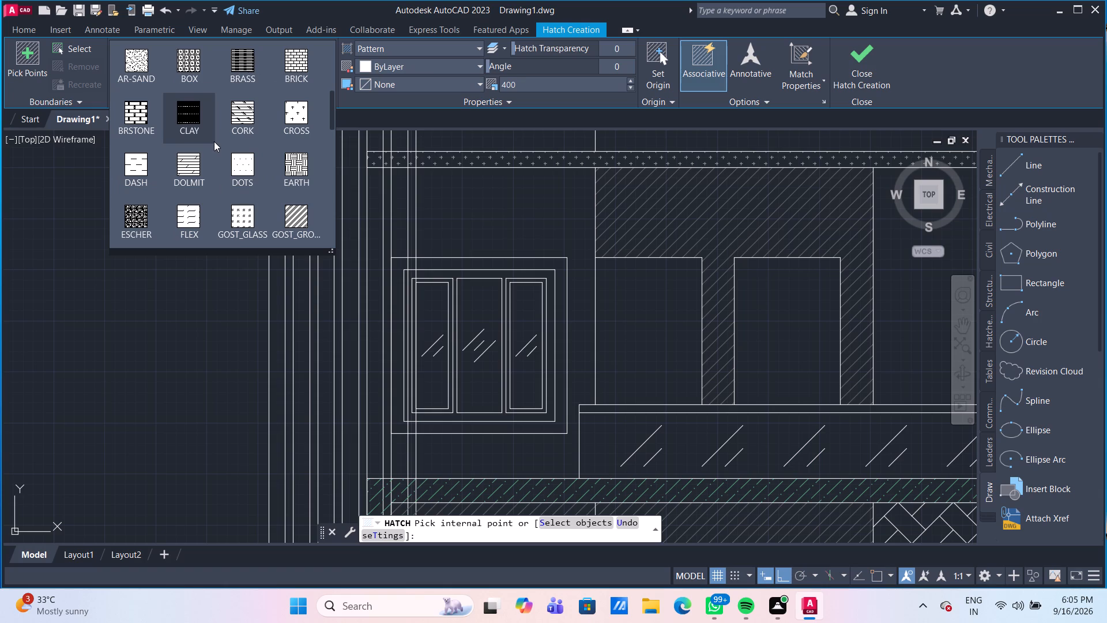
pyautogui.scroll(-1, 214, 141)
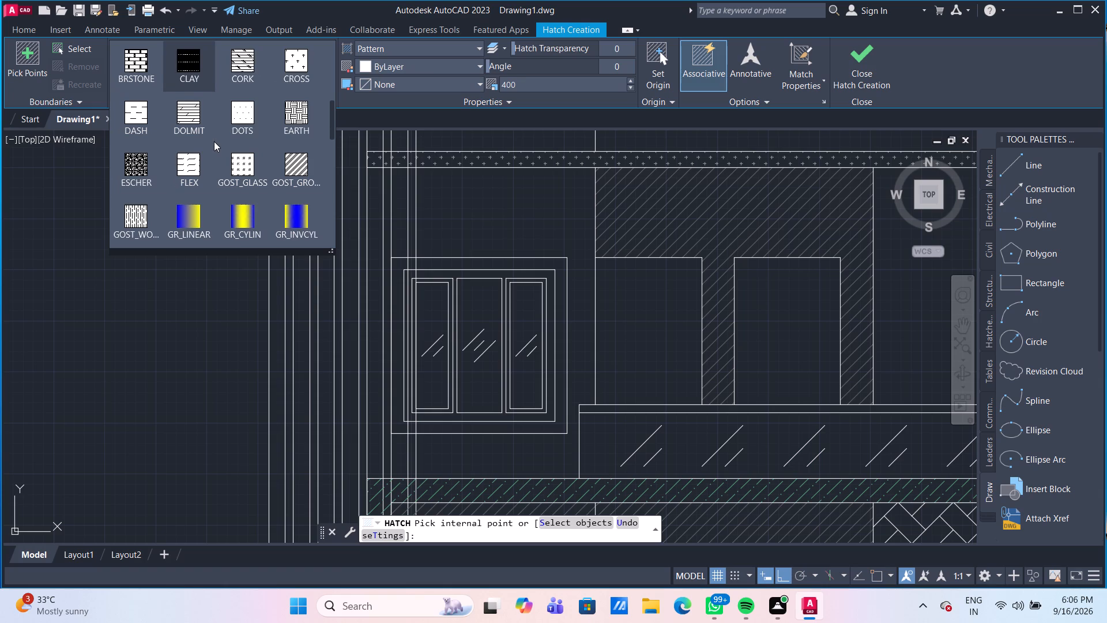
pyautogui.scroll(-1, 214, 141)
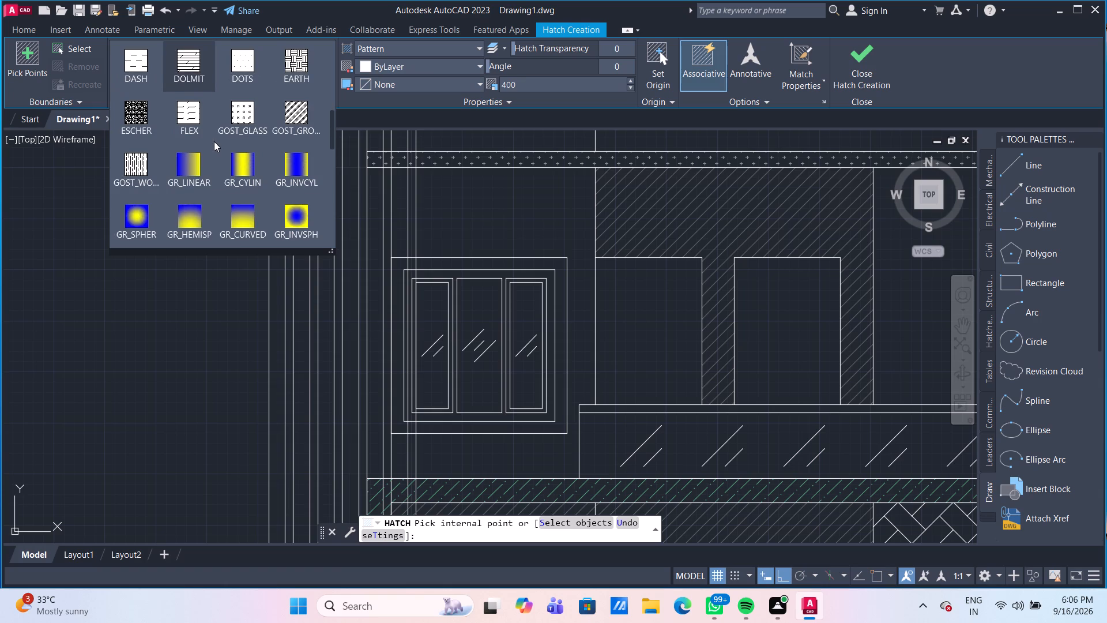
pyautogui.scroll(-1, 214, 141)
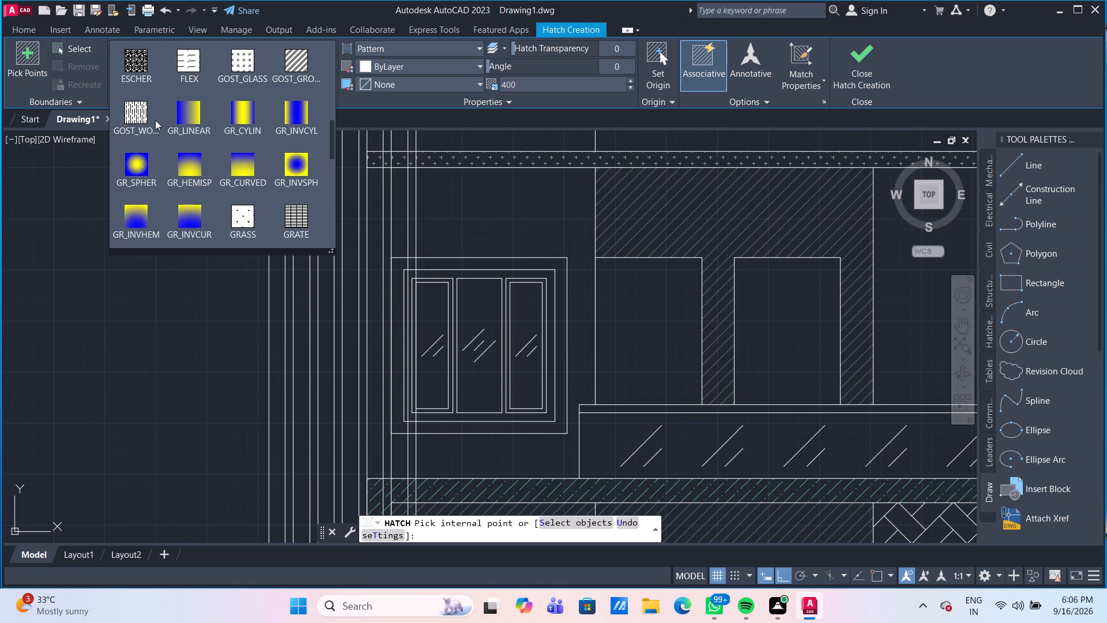
pyautogui.click(142, 111)
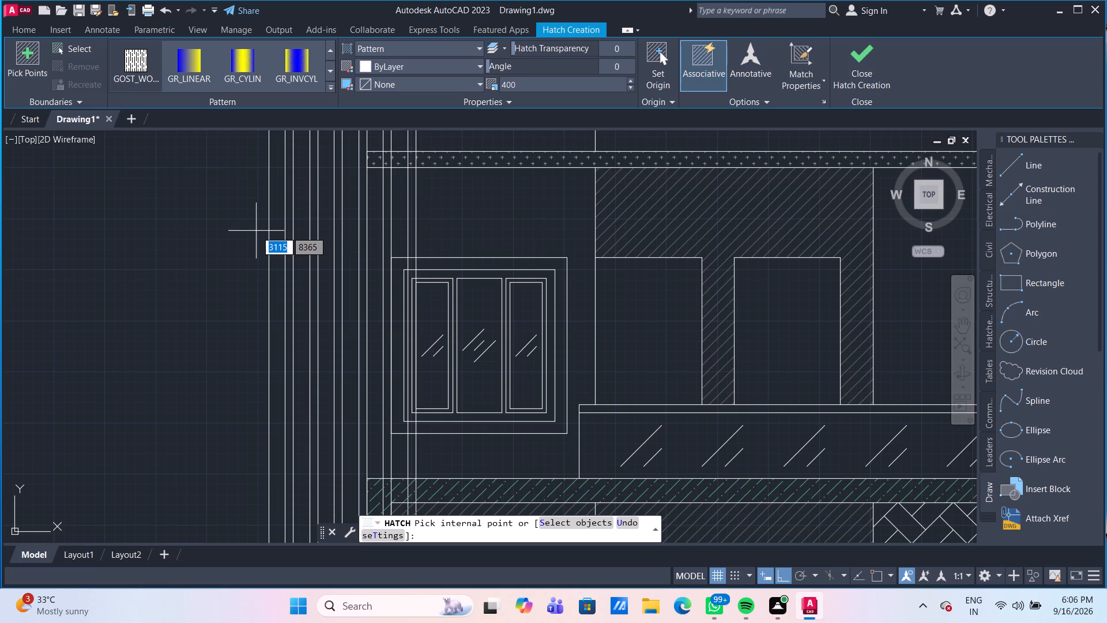
pyautogui.click(563, 87)
pyautogui.write('40')
pyautogui.press('Return')
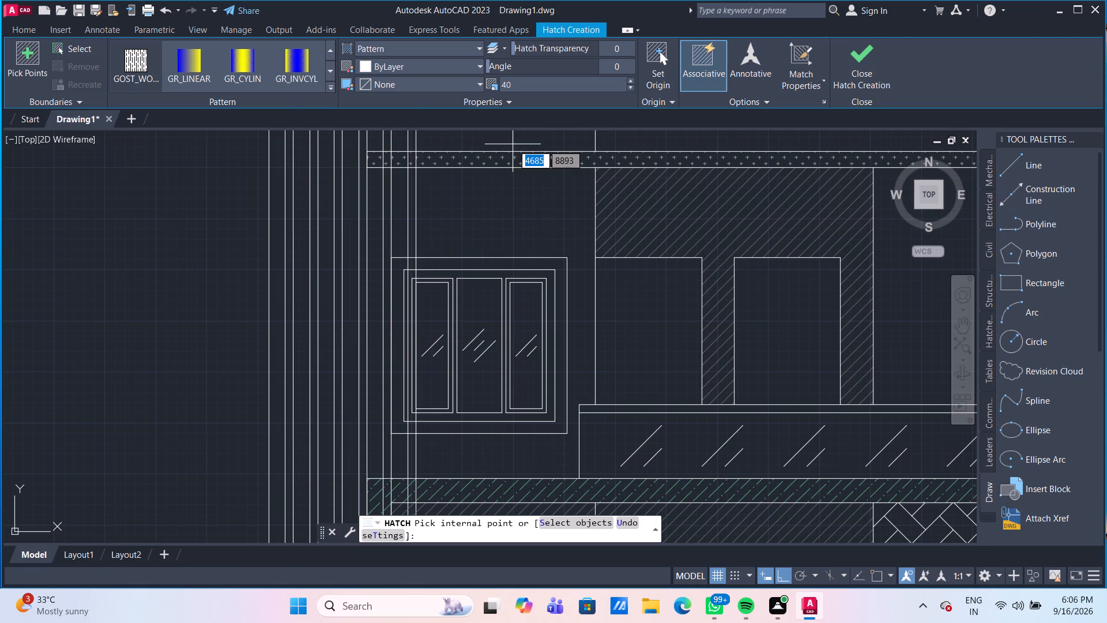
pyautogui.press('Escape')
# Erase the twelve offset vertical strip lines from the left wall, keeping the outermost wall line.
pyautogui.scroll(-2, 405, 218)
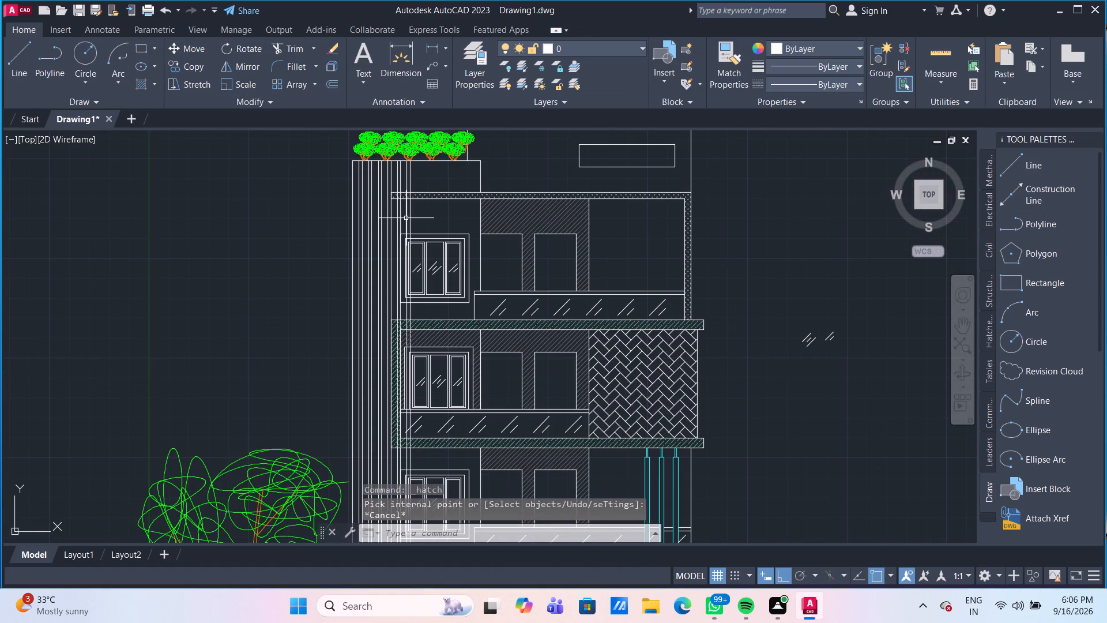
pyautogui.scroll(2, 438, 214)
pyautogui.click(398, 230)
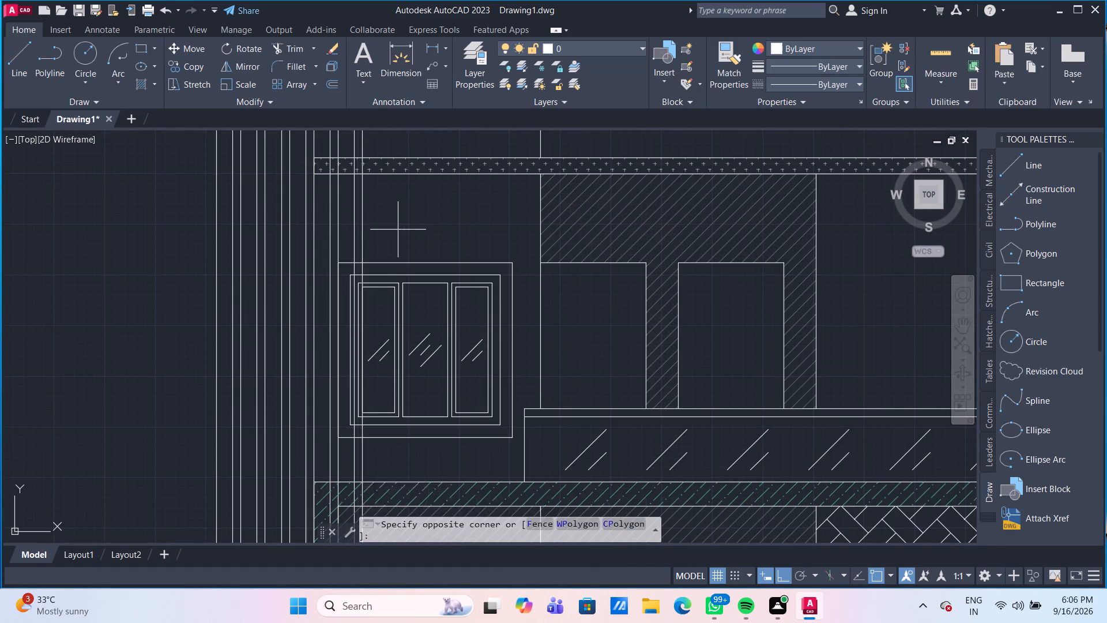
pyautogui.click(231, 197)
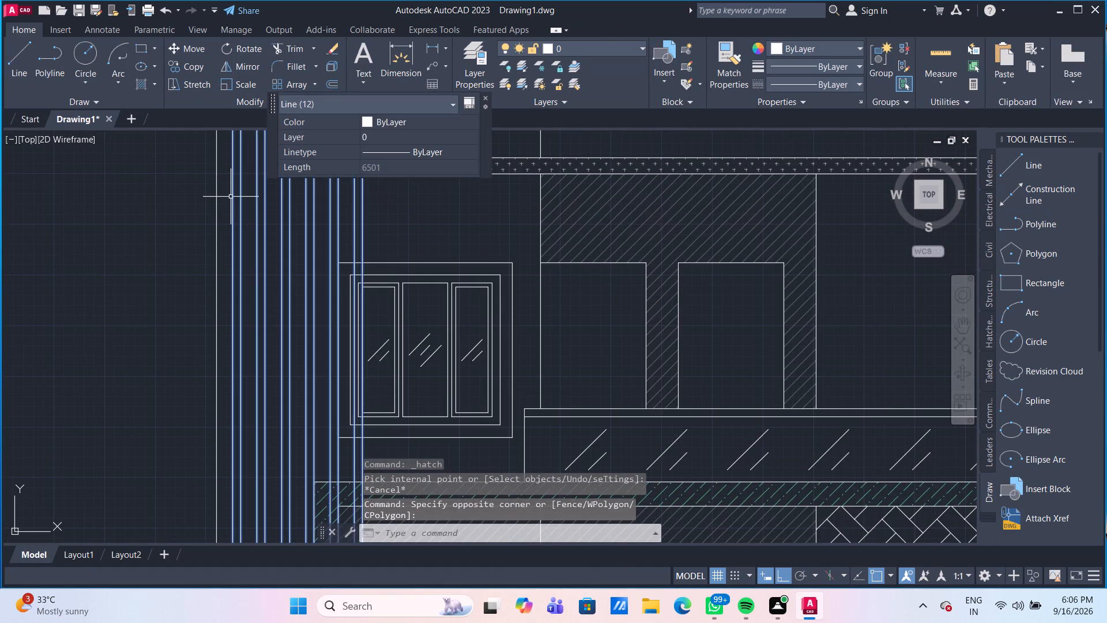
pyautogui.press('Delete')
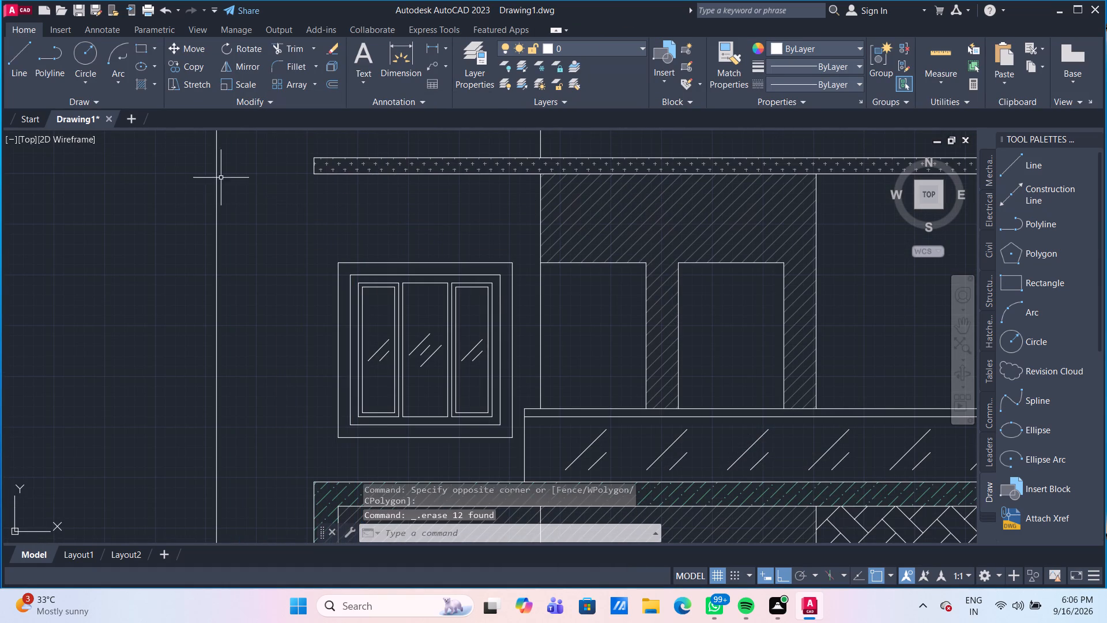
# Hatch the left wall area around the windows with the GOST_WOOD pattern at scale 25.
pyautogui.click(139, 82)
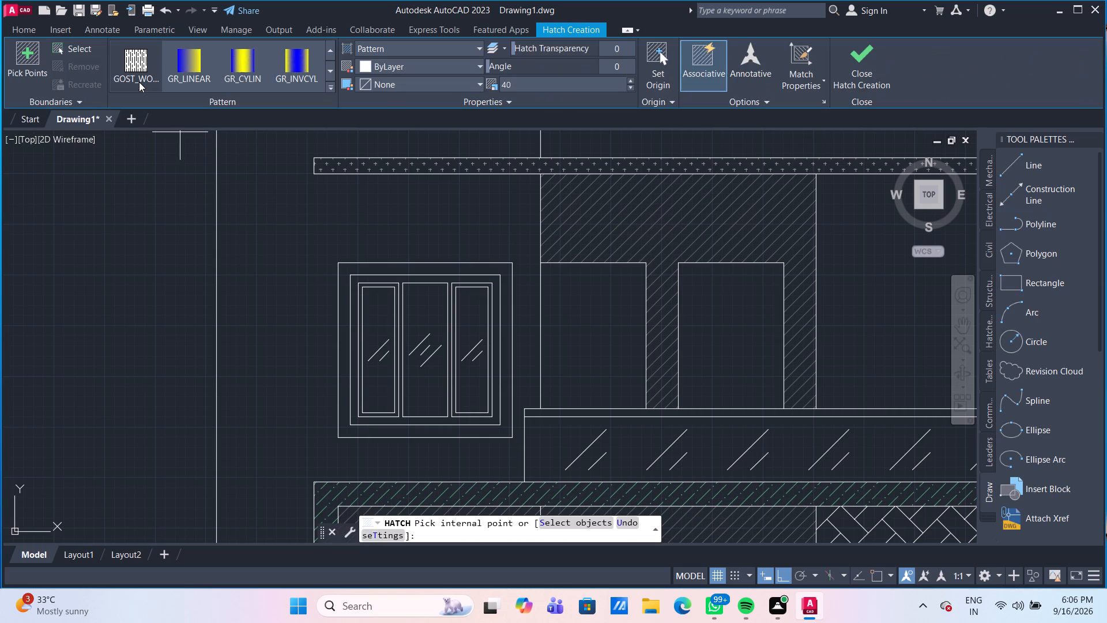
pyautogui.click(145, 65)
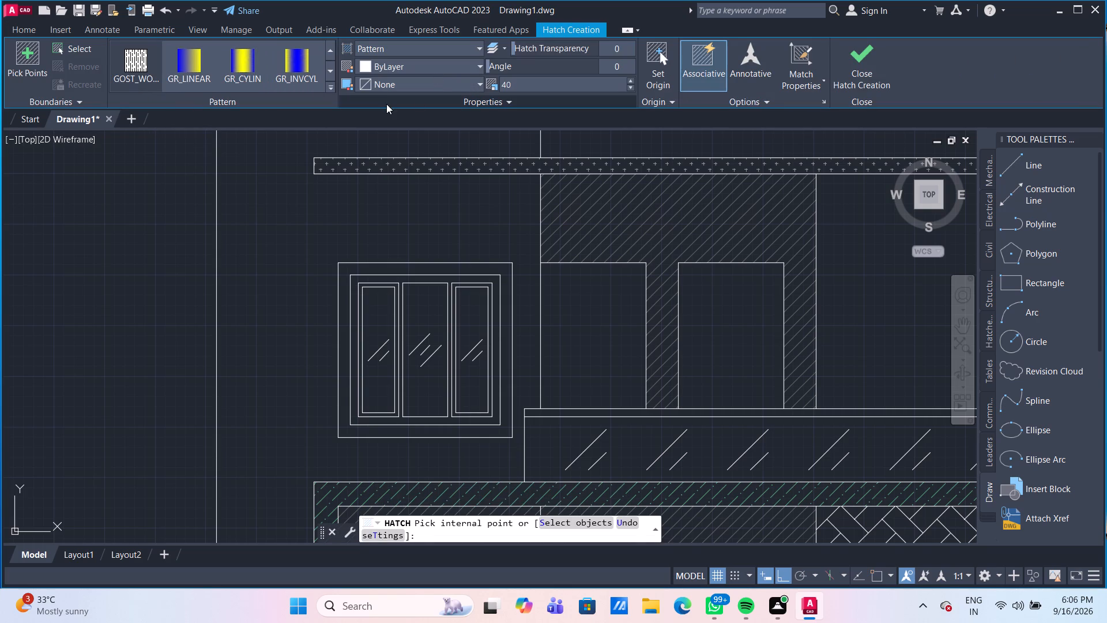
pyautogui.click(530, 85)
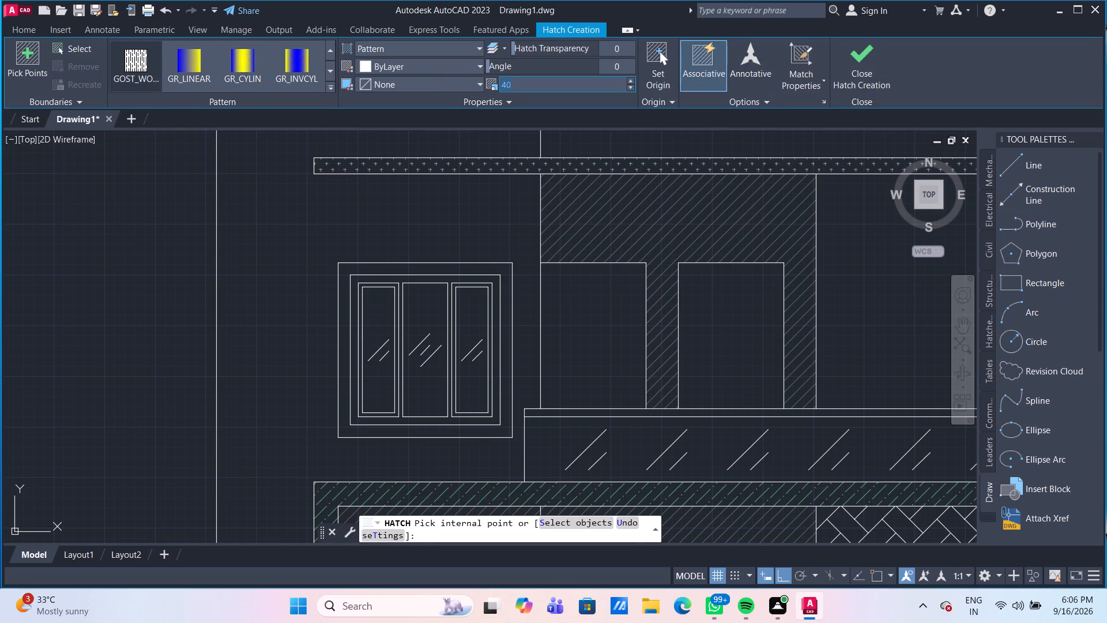
pyautogui.write('25')
pyautogui.press('Return')
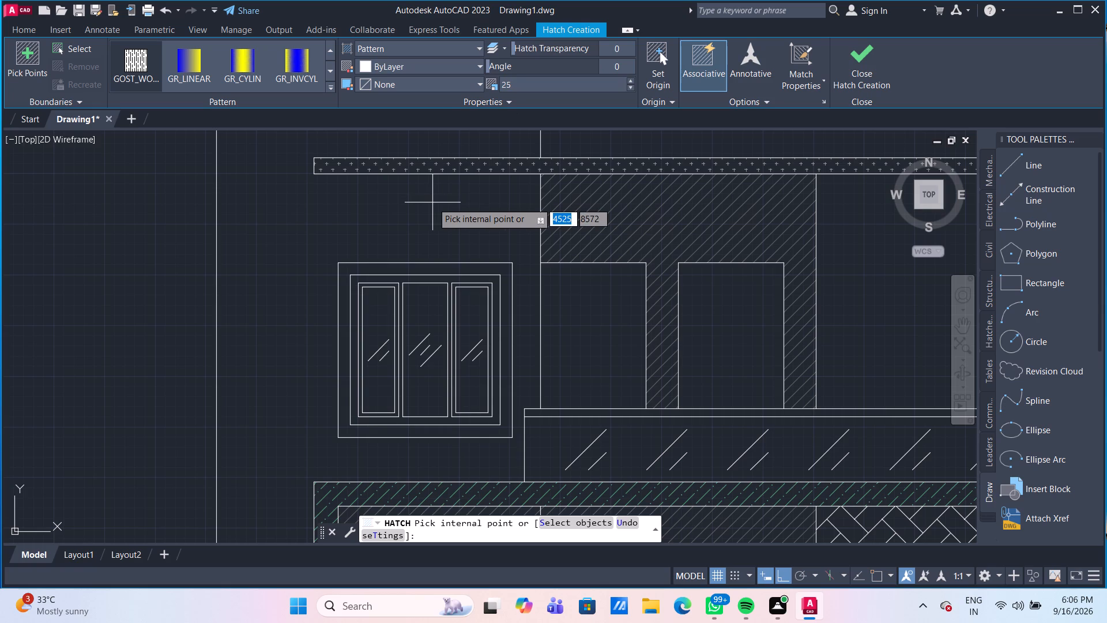
pyautogui.click(334, 212)
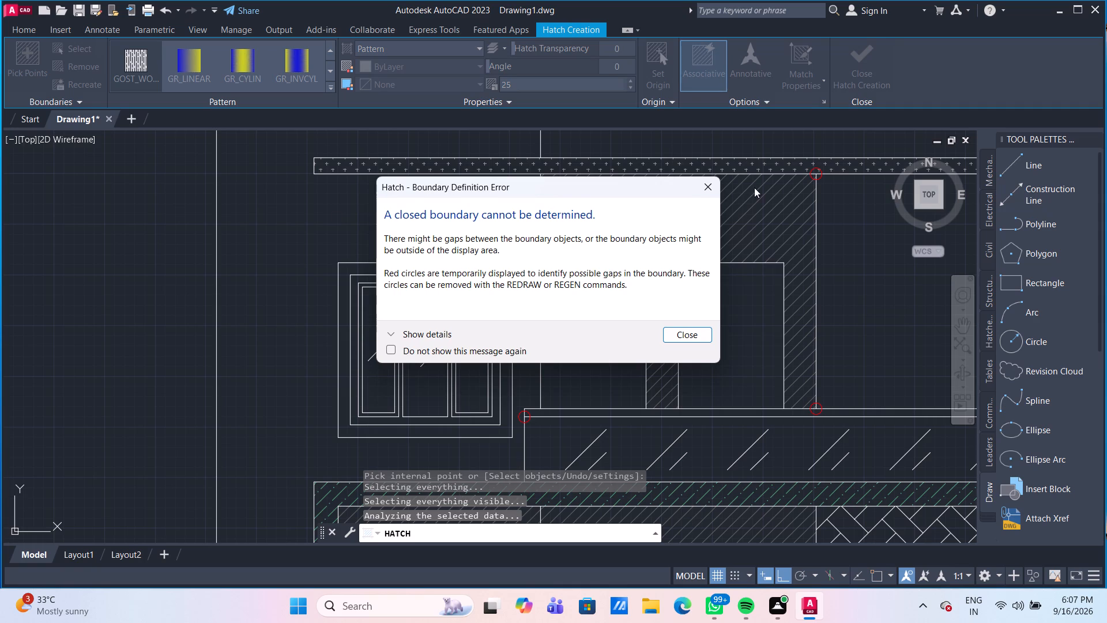
pyautogui.click(706, 190)
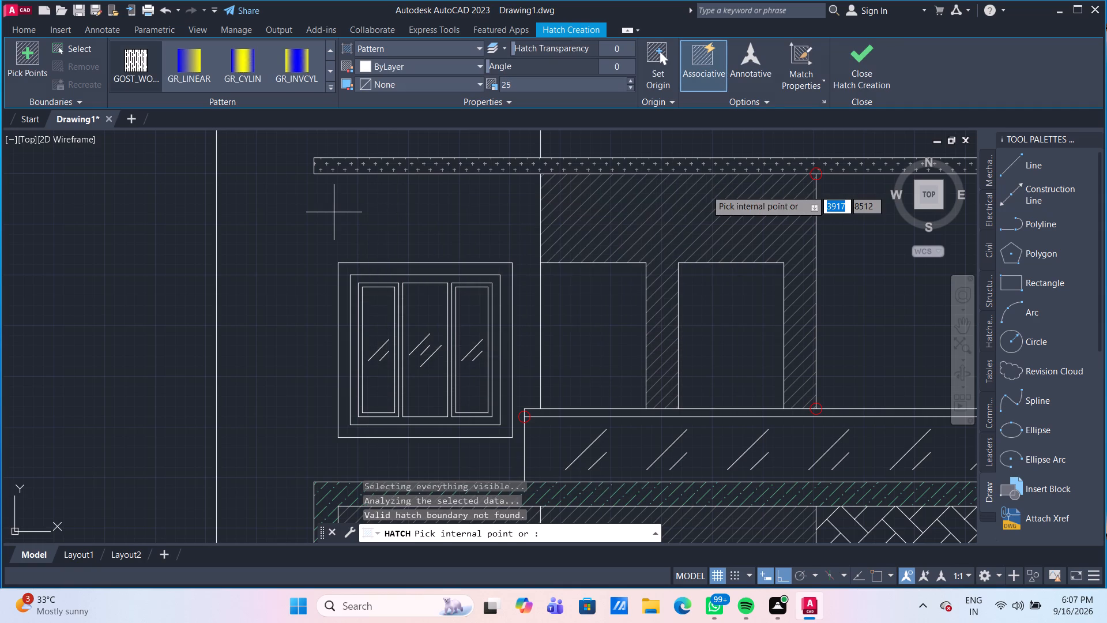
pyautogui.scroll(-3, 573, 211)
pyautogui.scroll(1, 485, 260)
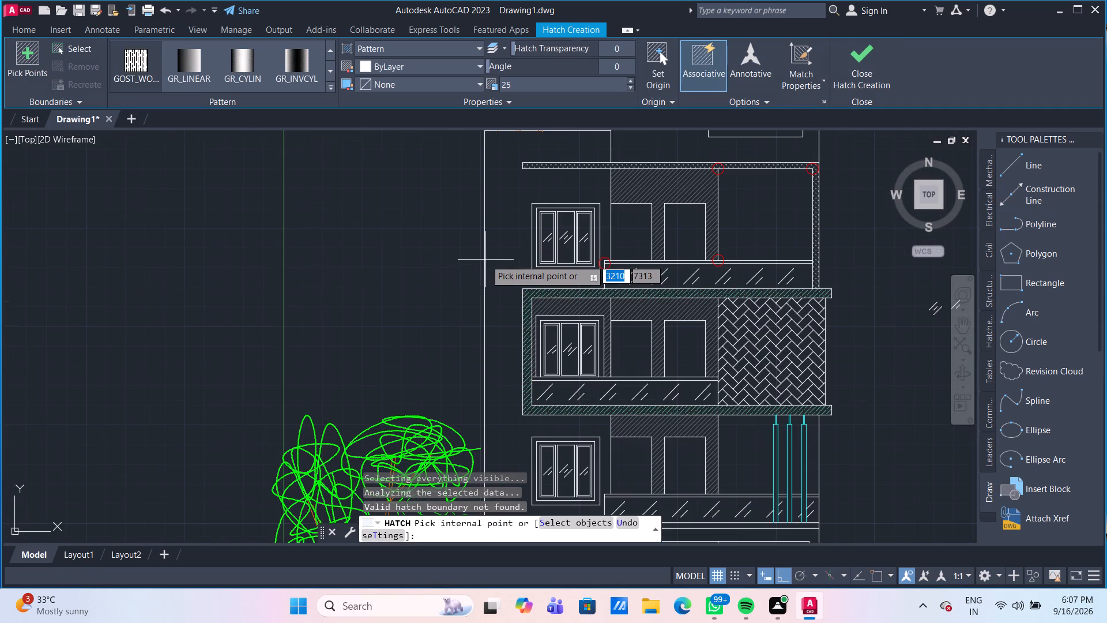
pyautogui.click(500, 261)
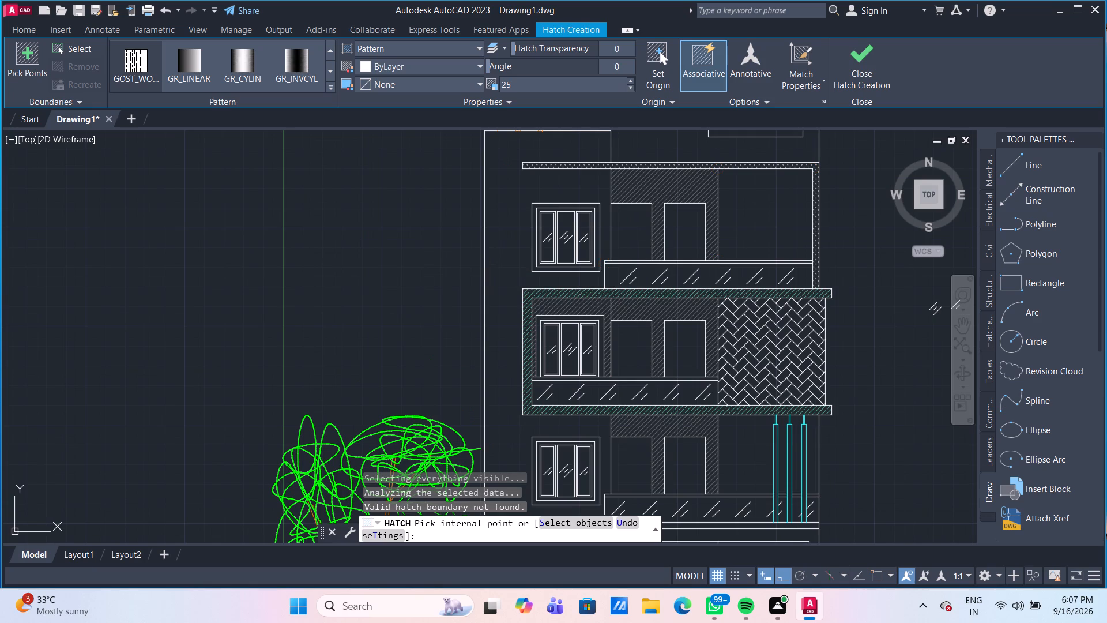
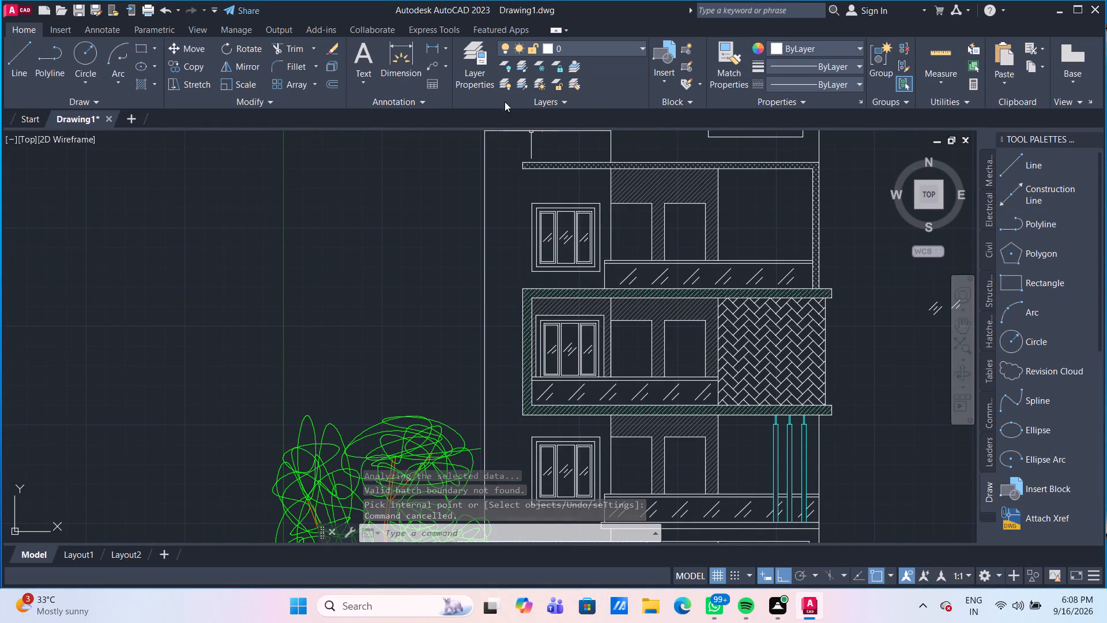
# Hatch the left wall area around the windows with the GOST_WOOD pattern at scale 50.
pyautogui.click(141, 77)
pyautogui.click(545, 84)
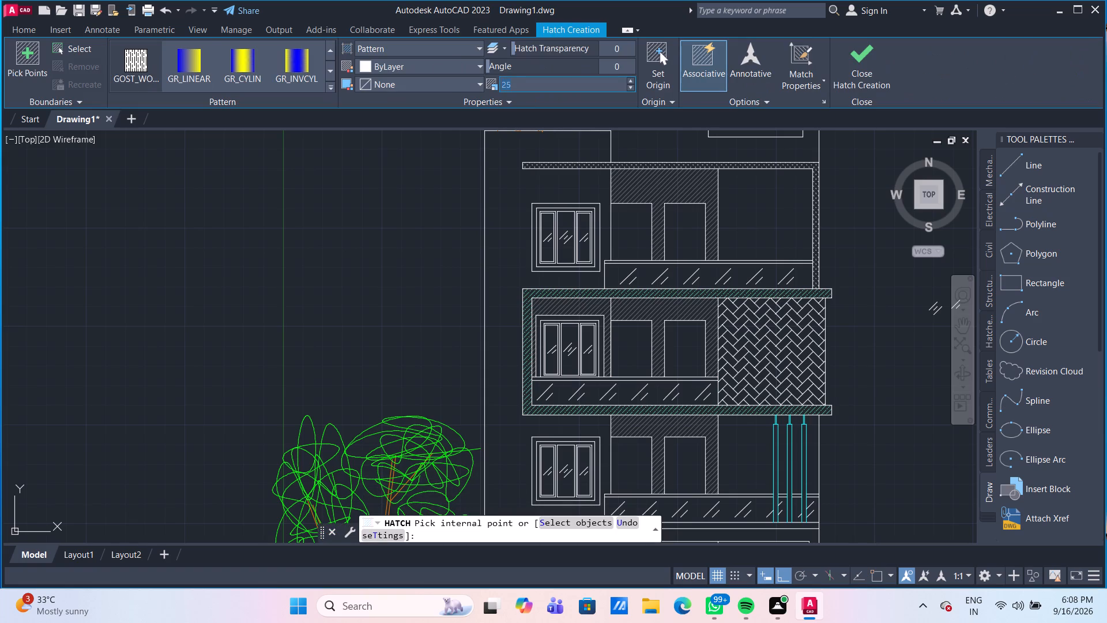
pyautogui.write('50')
pyautogui.press('Return')
pyautogui.click(573, 183)
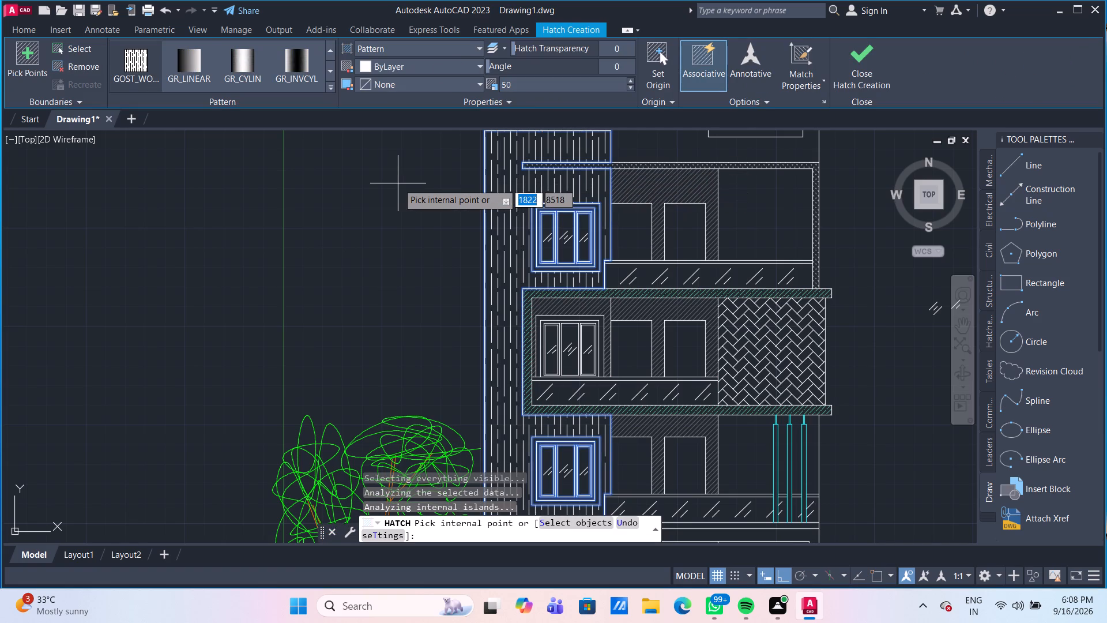
pyautogui.press('Escape')
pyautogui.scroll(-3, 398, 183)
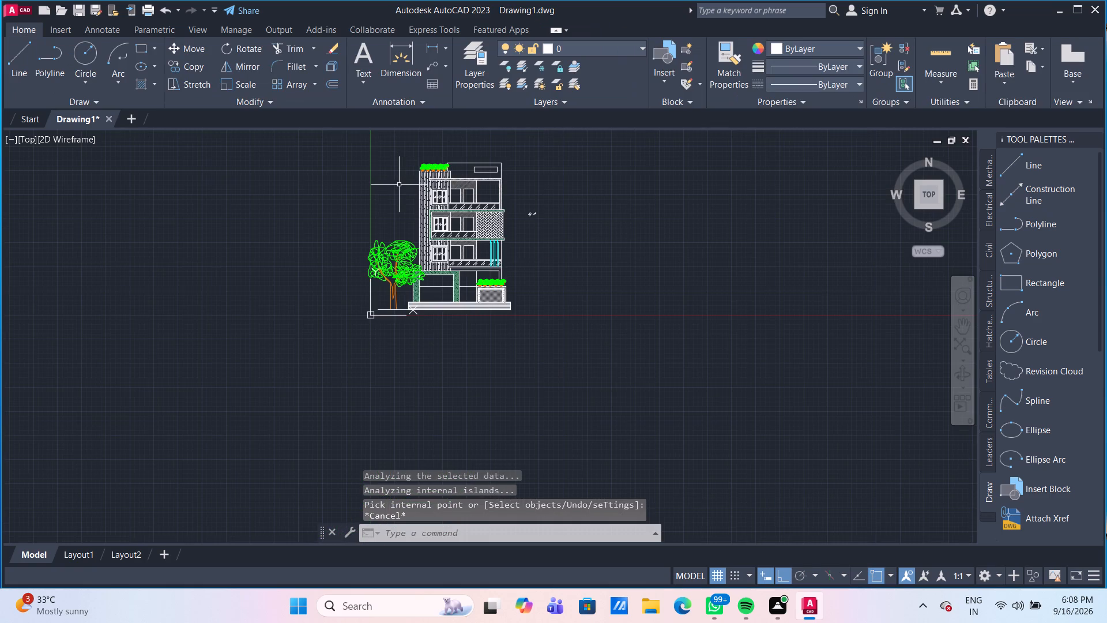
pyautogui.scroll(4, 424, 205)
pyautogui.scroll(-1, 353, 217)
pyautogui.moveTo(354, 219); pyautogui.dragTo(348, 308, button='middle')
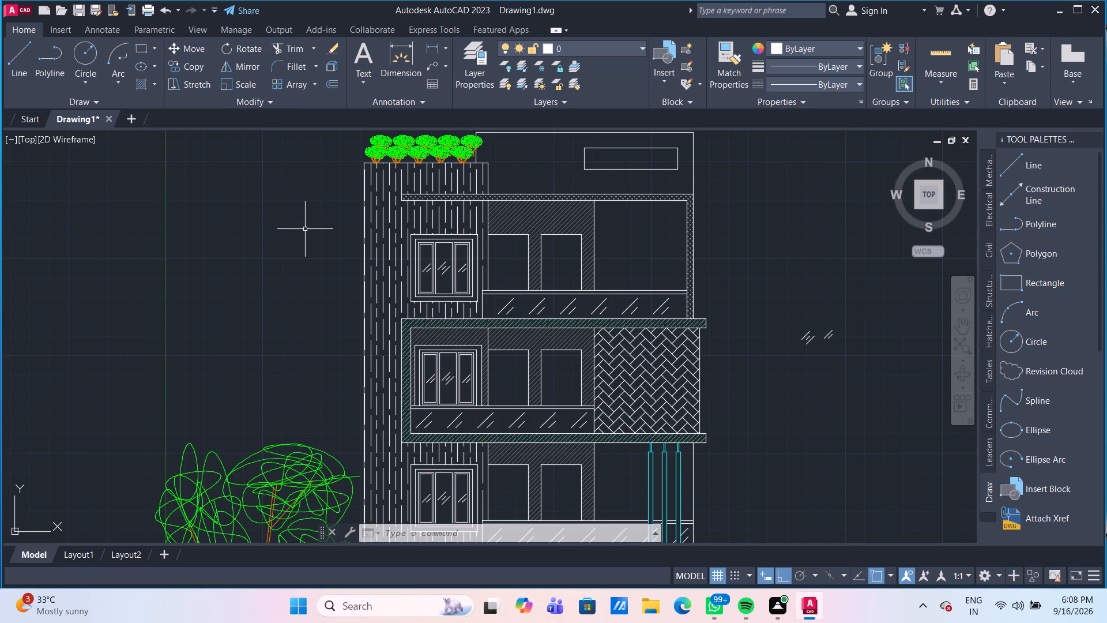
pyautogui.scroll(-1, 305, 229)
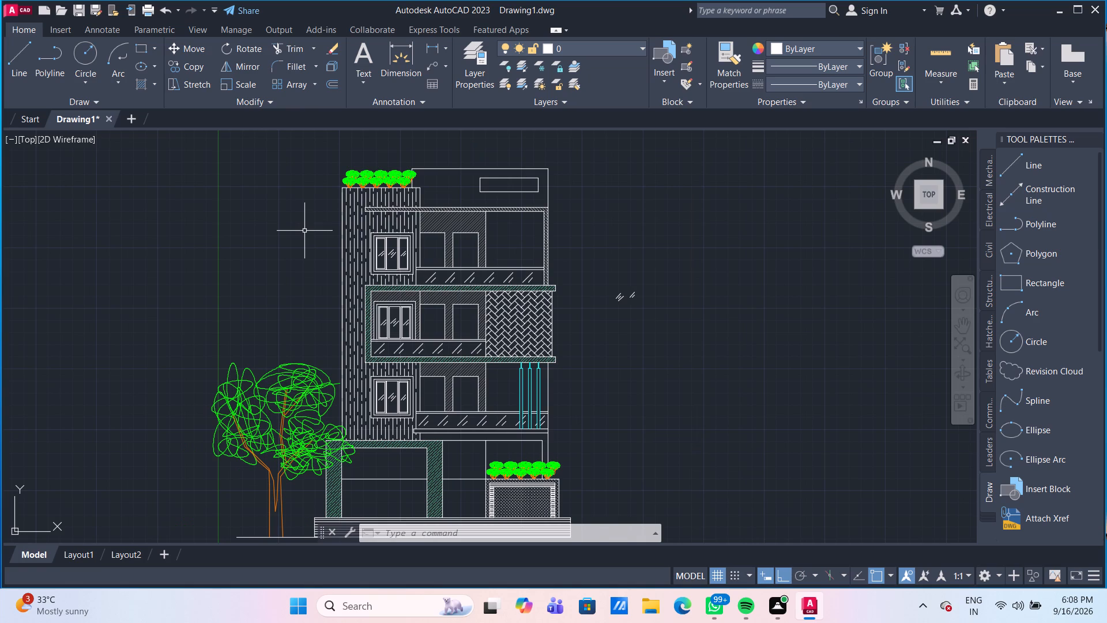
# Look through the available hatch patterns for a new hatch, leaving the command without choosing one.
pyautogui.click(155, 82)
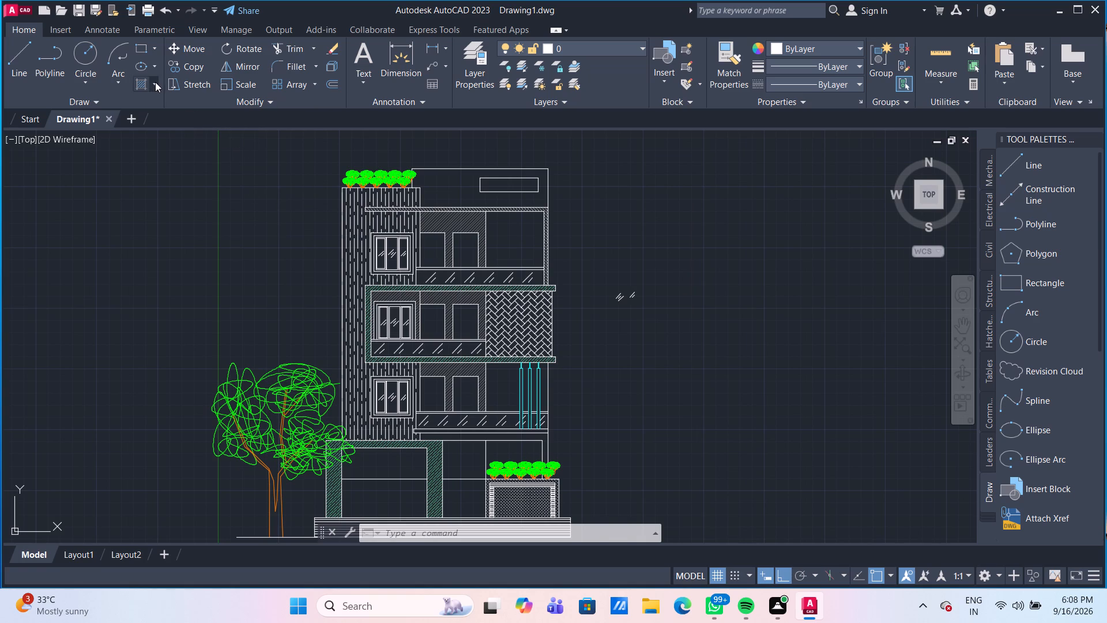
pyautogui.click(158, 84)
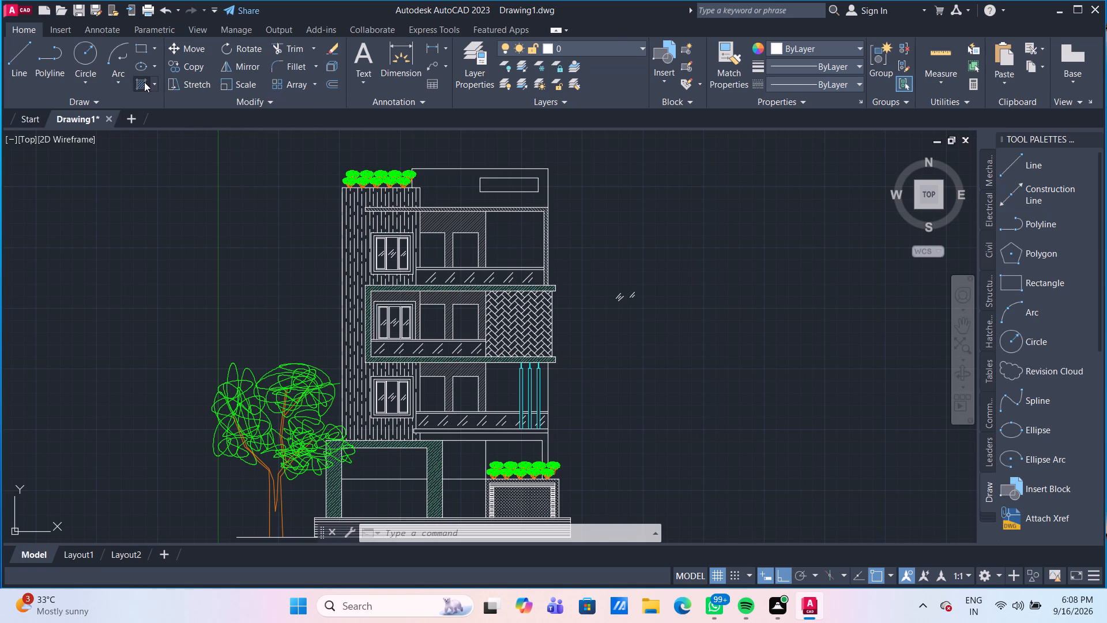
pyautogui.click(144, 82)
pyautogui.click(332, 87)
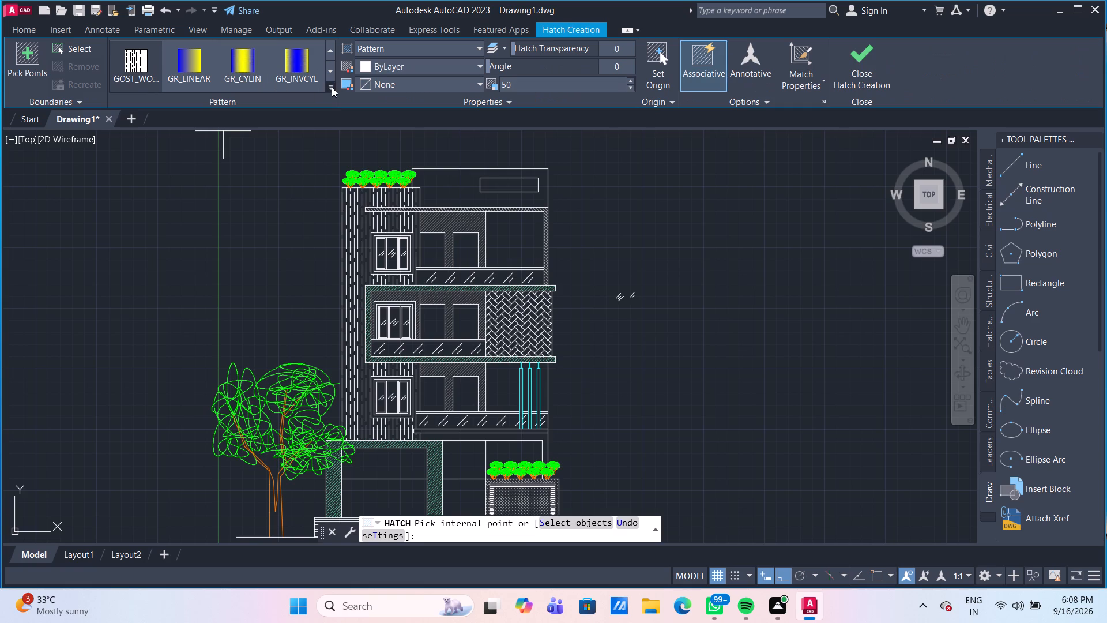
pyautogui.scroll(-3, 283, 136)
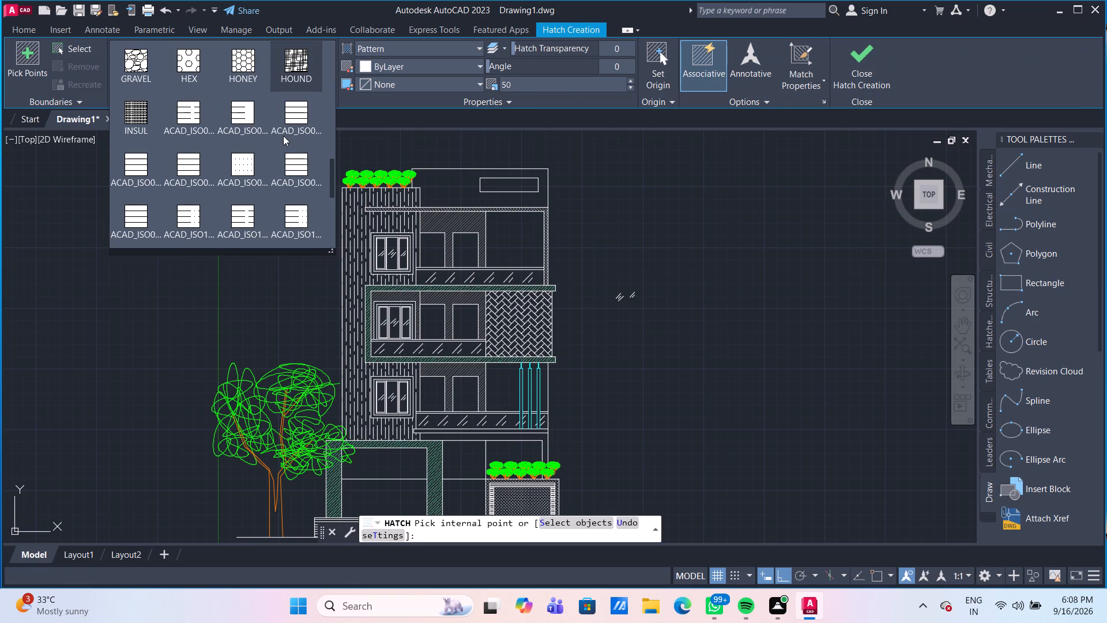
pyautogui.scroll(-5, 283, 136)
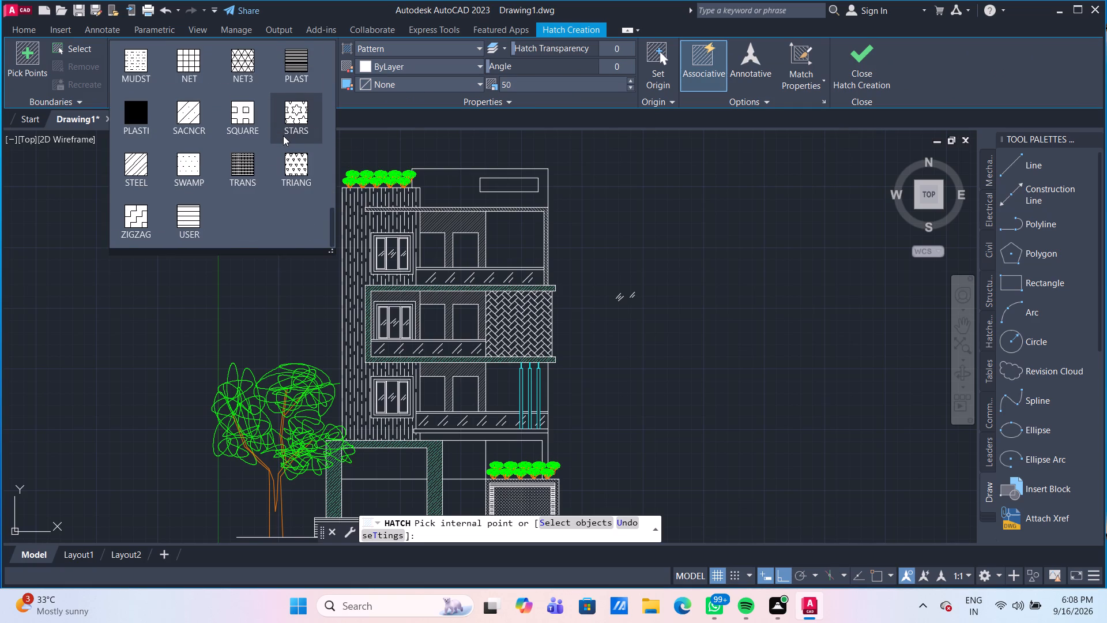
pyautogui.scroll(-2, 283, 136)
pyautogui.scroll(1, 283, 136)
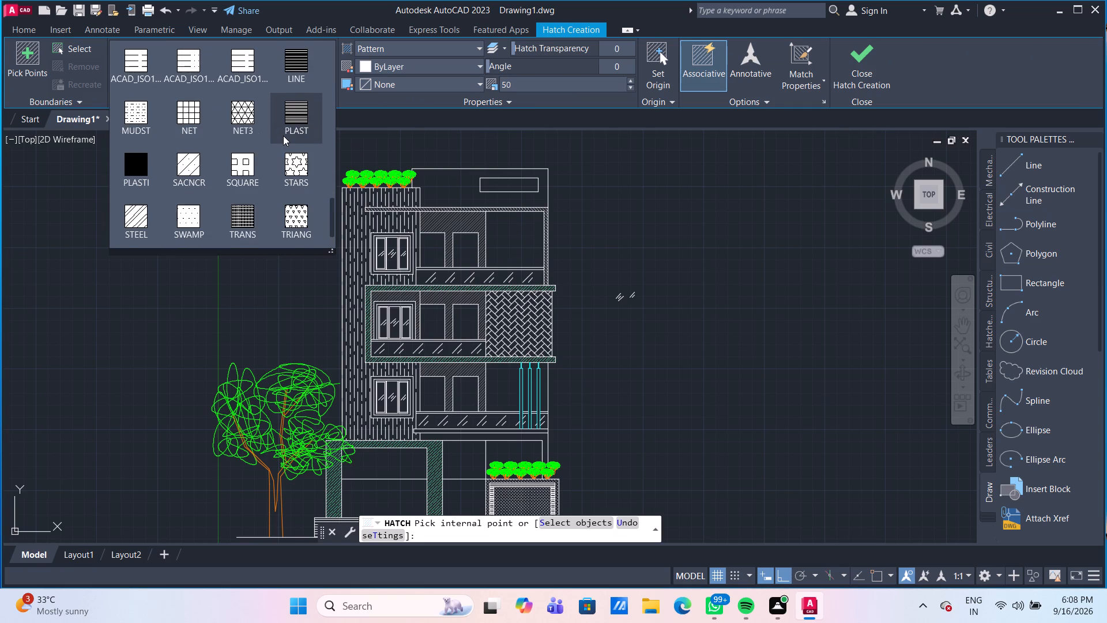
pyautogui.scroll(2, 283, 136)
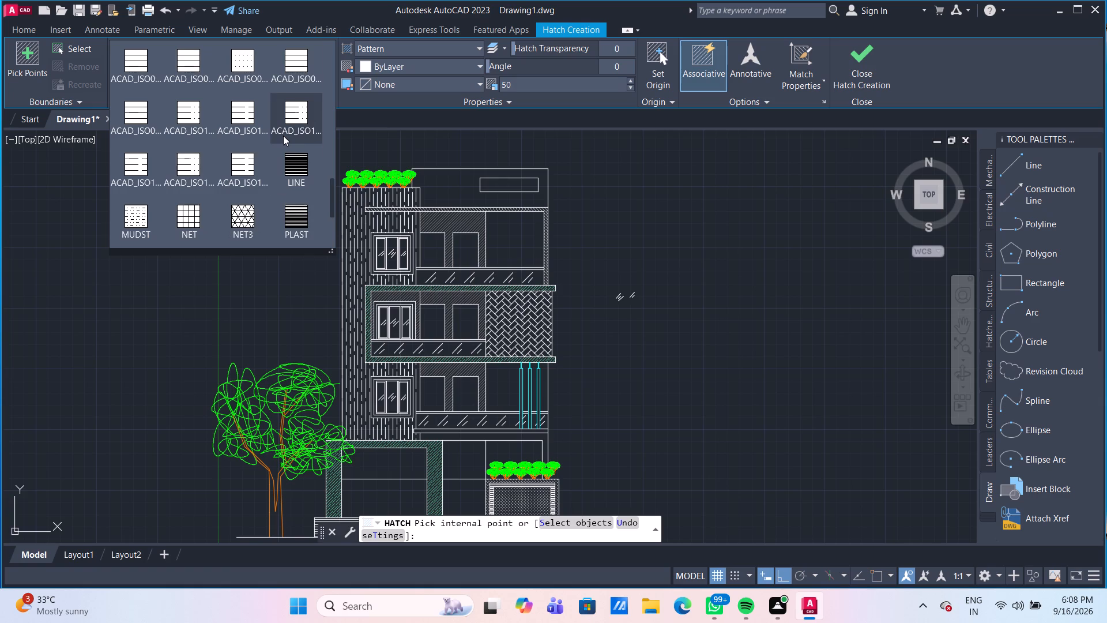
pyautogui.scroll(-1, 283, 136)
pyautogui.scroll(4, 283, 136)
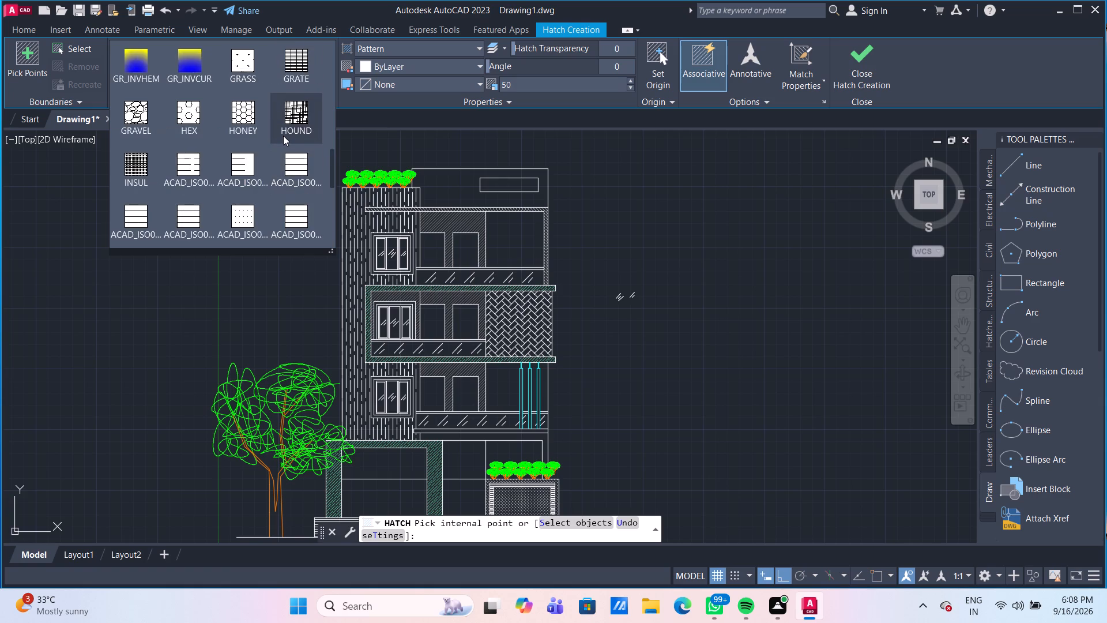
pyautogui.scroll(6, 283, 136)
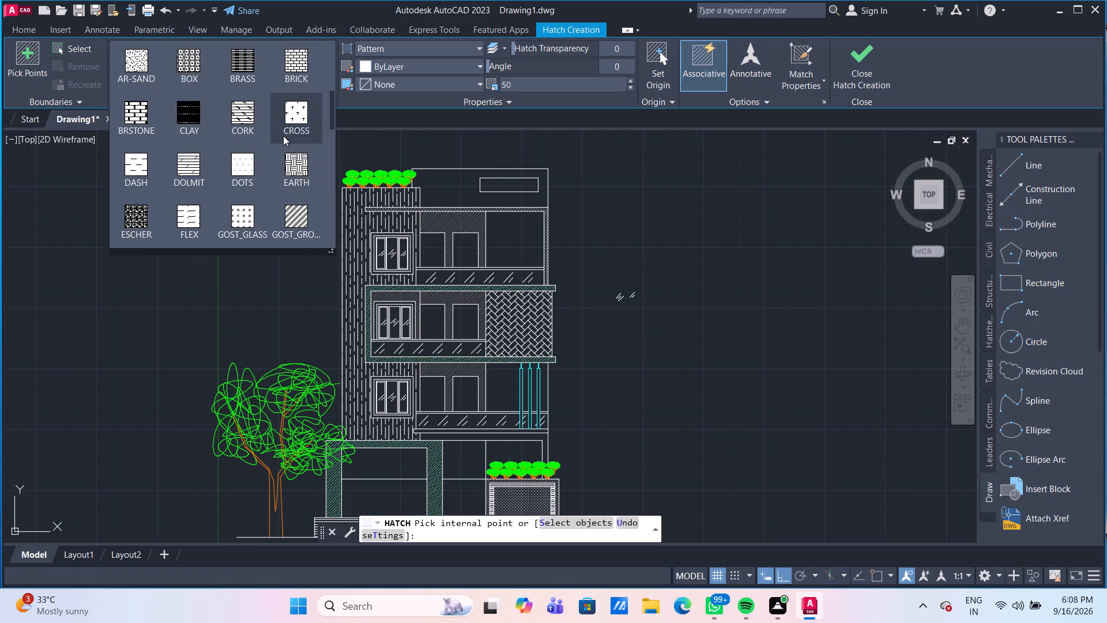
pyautogui.scroll(5, 283, 136)
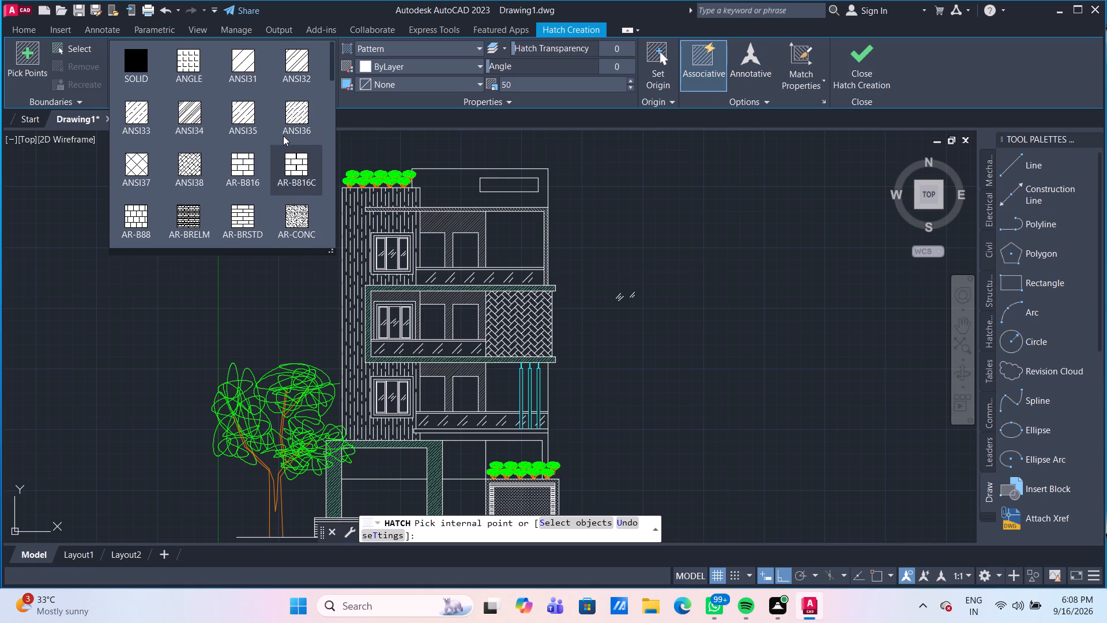
pyautogui.scroll(2, 283, 136)
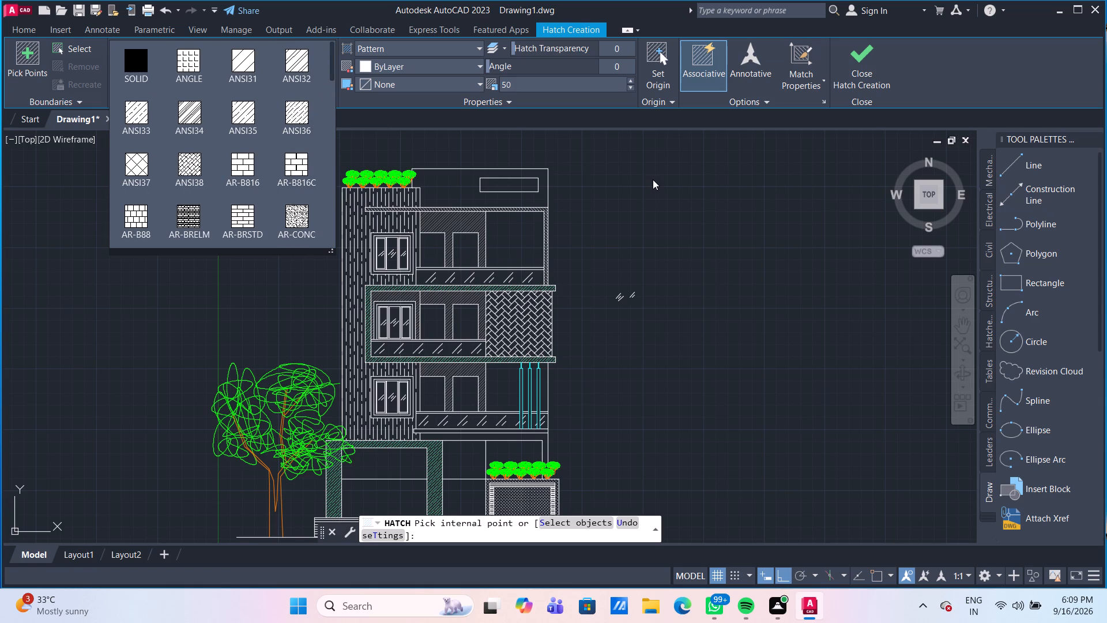
pyautogui.press('Escape')
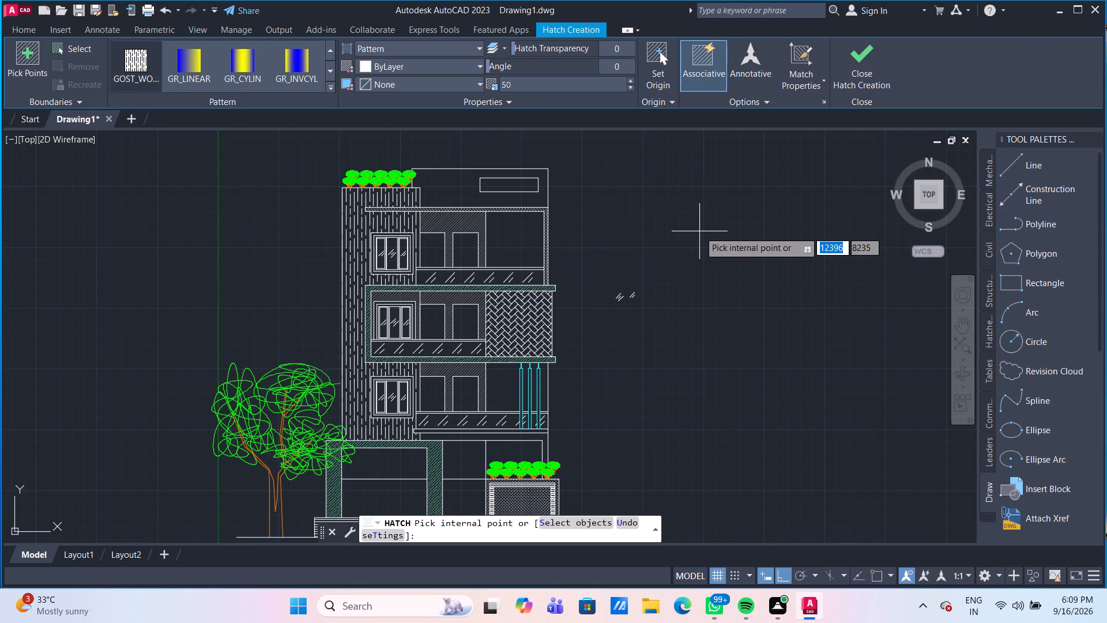
pyautogui.press('Escape')
# Erase the stray glass-hatch marks lying outside the building, beside the herringbone-patterned wall.
pyautogui.moveTo(657, 321); pyautogui.dragTo(650, 313)
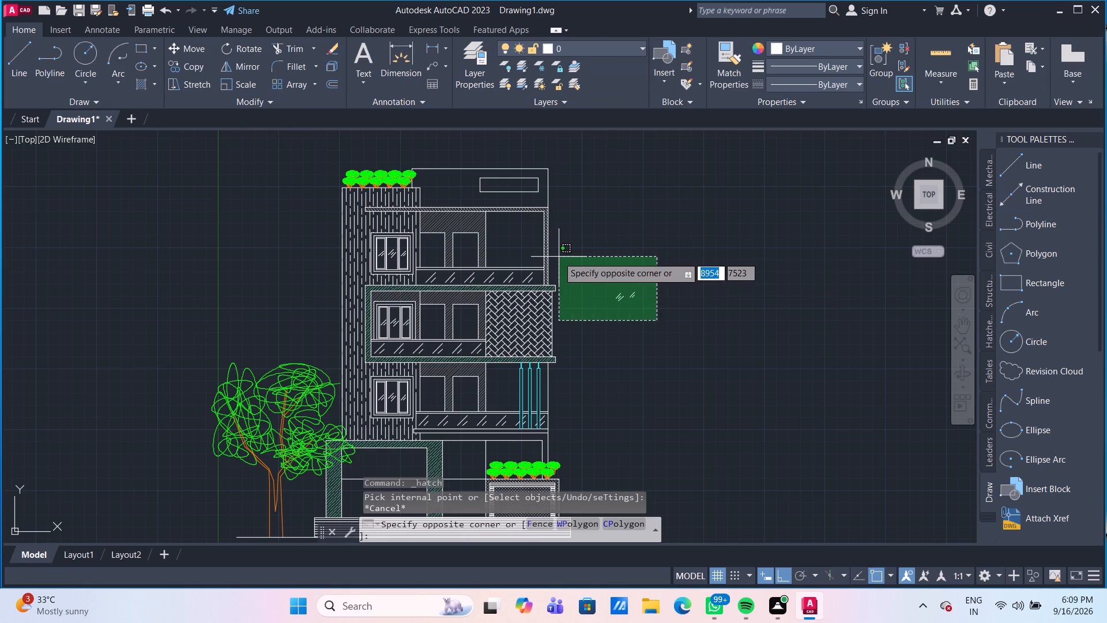
pyautogui.click(582, 263)
pyautogui.press('Delete')
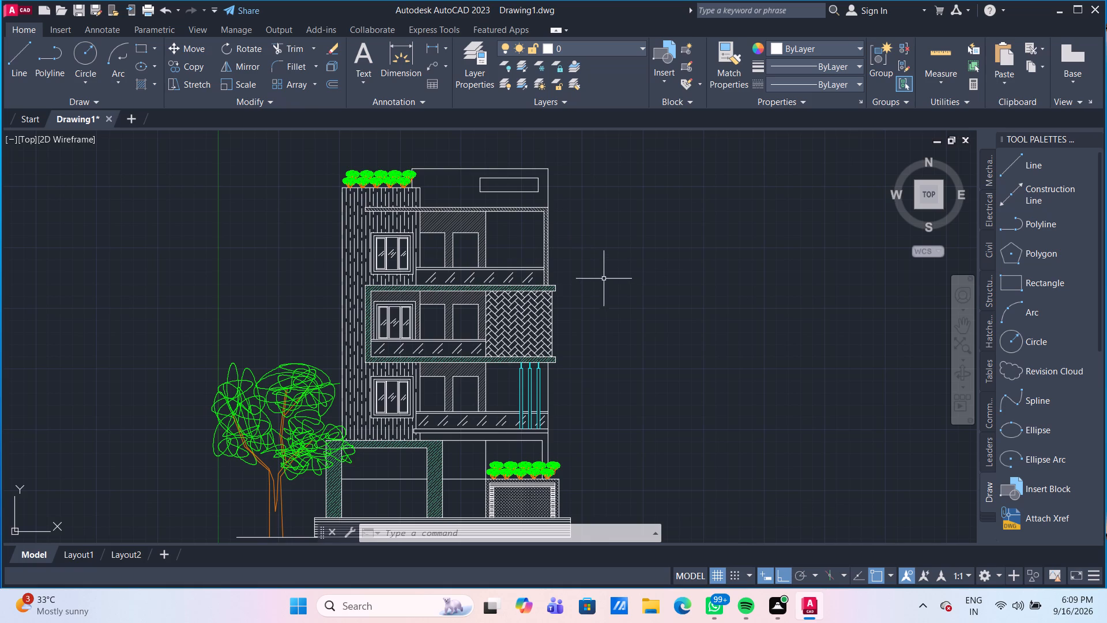
# Examine the whole building elevation with its tree, planters and hatched walls.
pyautogui.scroll(-1, 618, 329)
pyautogui.moveTo(618, 329); pyautogui.dragTo(596, 271, button='middle')
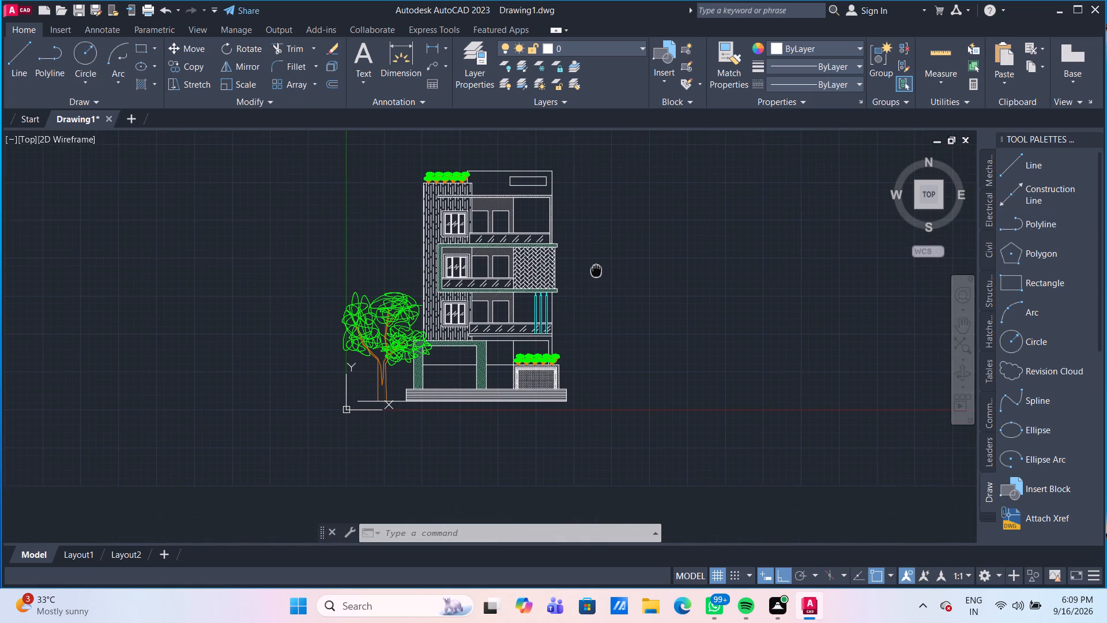
pyautogui.moveTo(596, 271); pyautogui.dragTo(593, 269, button='middle')
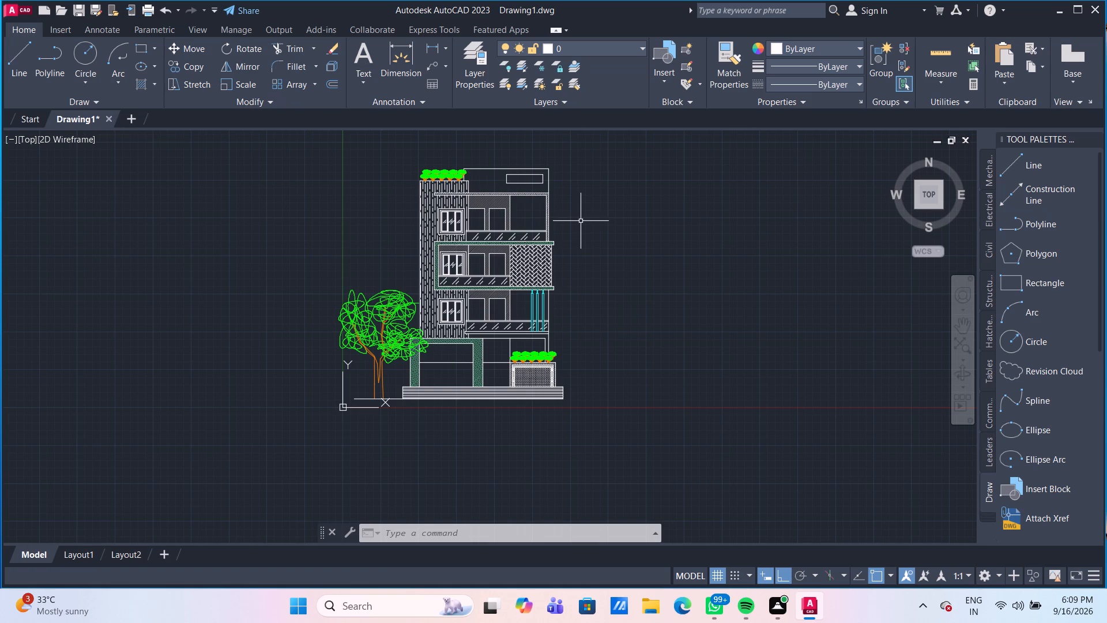
pyautogui.scroll(1, 567, 180)
pyautogui.scroll(-1, 567, 180)
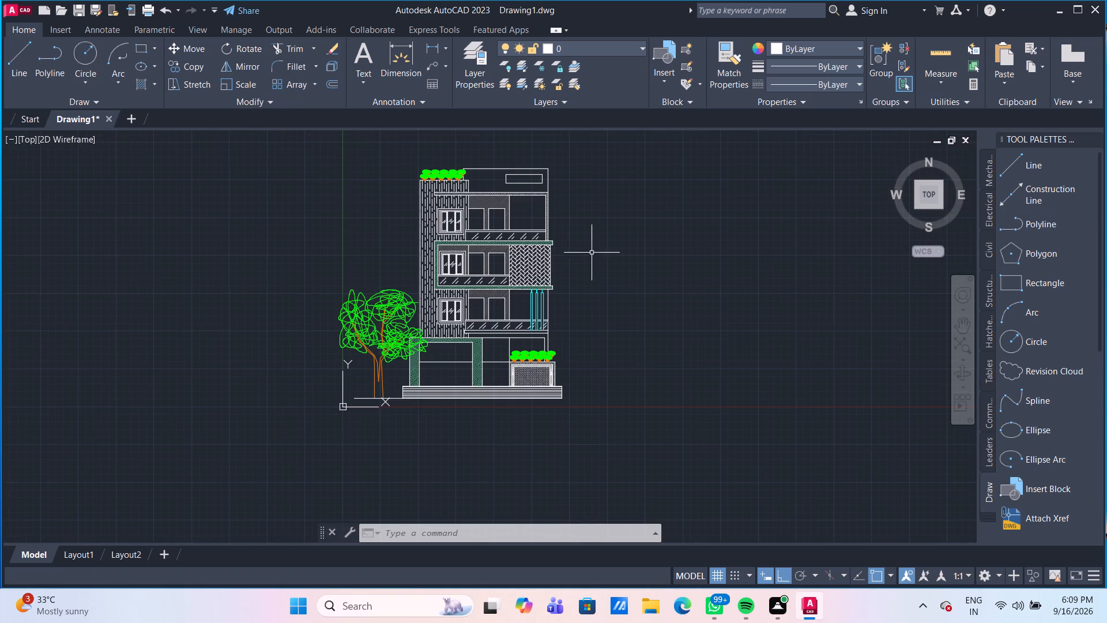
pyautogui.moveTo(598, 270); pyautogui.dragTo(531, 277, button='middle')
pyautogui.scroll(-1, 583, 240)
pyautogui.scroll(2, 526, 290)
pyautogui.moveTo(528, 291); pyautogui.dragTo(626, 296, button='middle')
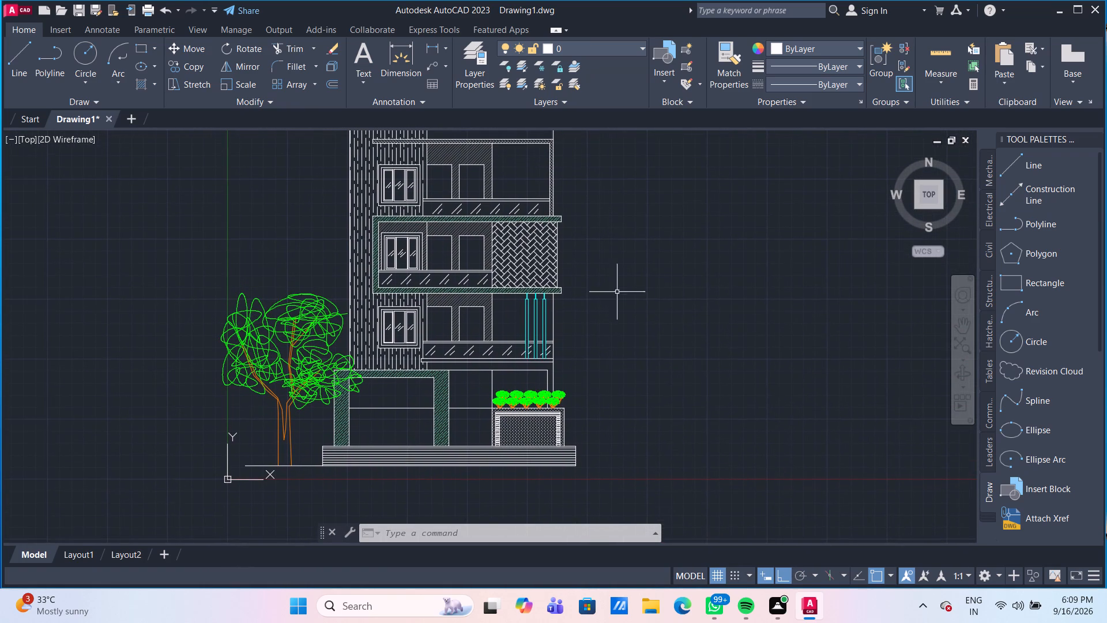
pyautogui.moveTo(634, 248); pyautogui.dragTo(648, 323, button='middle')
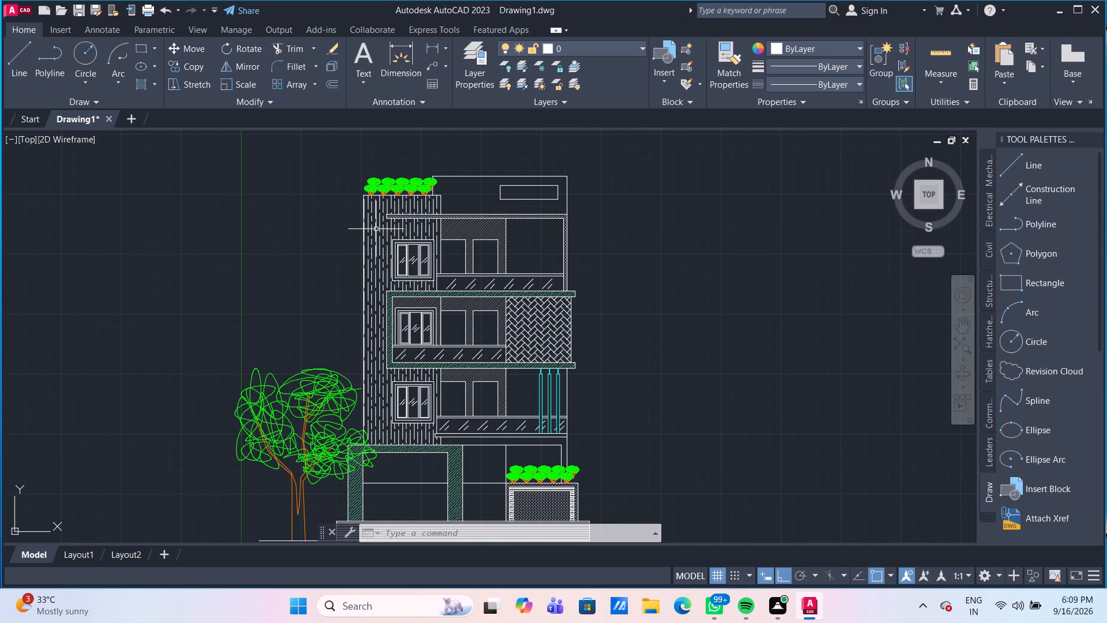
# Change the colour of the left wall's GOST_WOOD hatch to index colour 54, comparing nearby yellow-brown shades before settling.
pyautogui.click(378, 230)
pyautogui.click(554, 157)
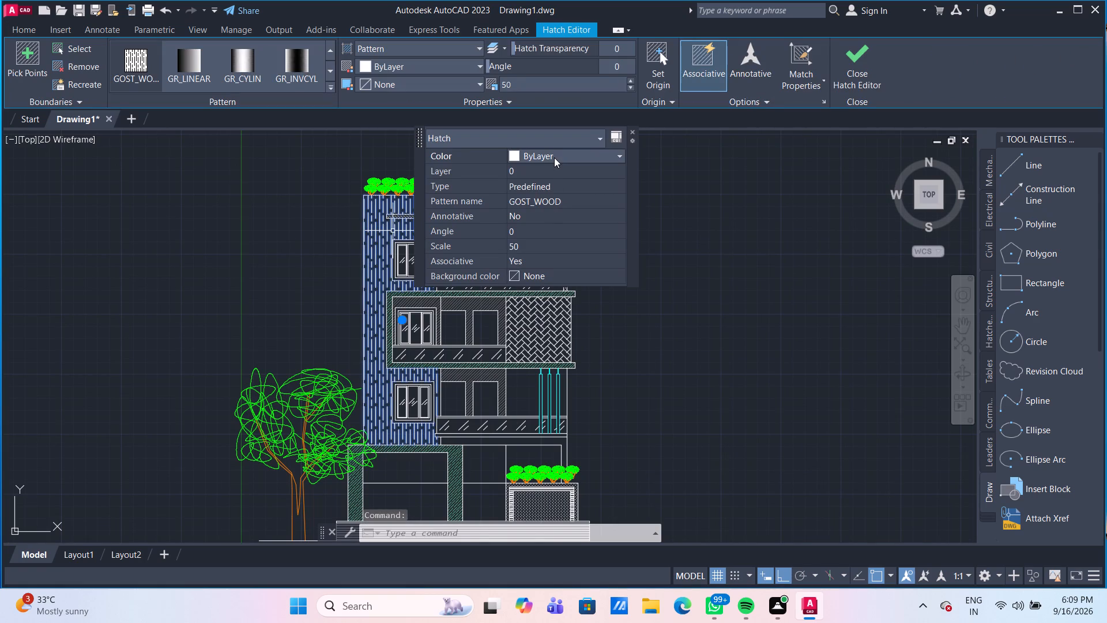
pyautogui.click(554, 157)
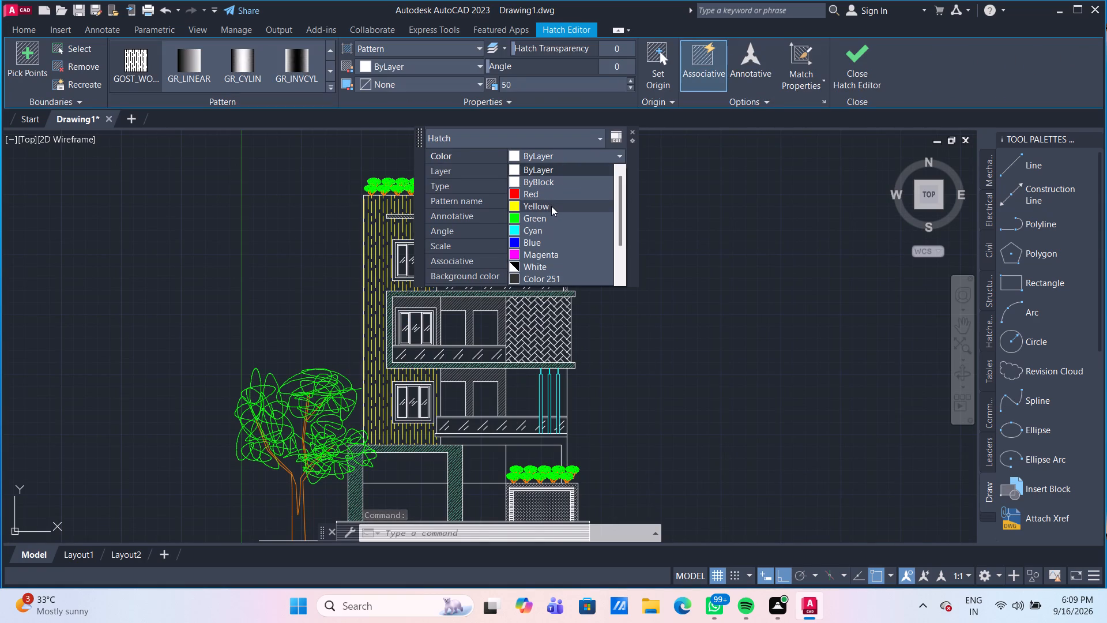
pyautogui.scroll(-5, 555, 280)
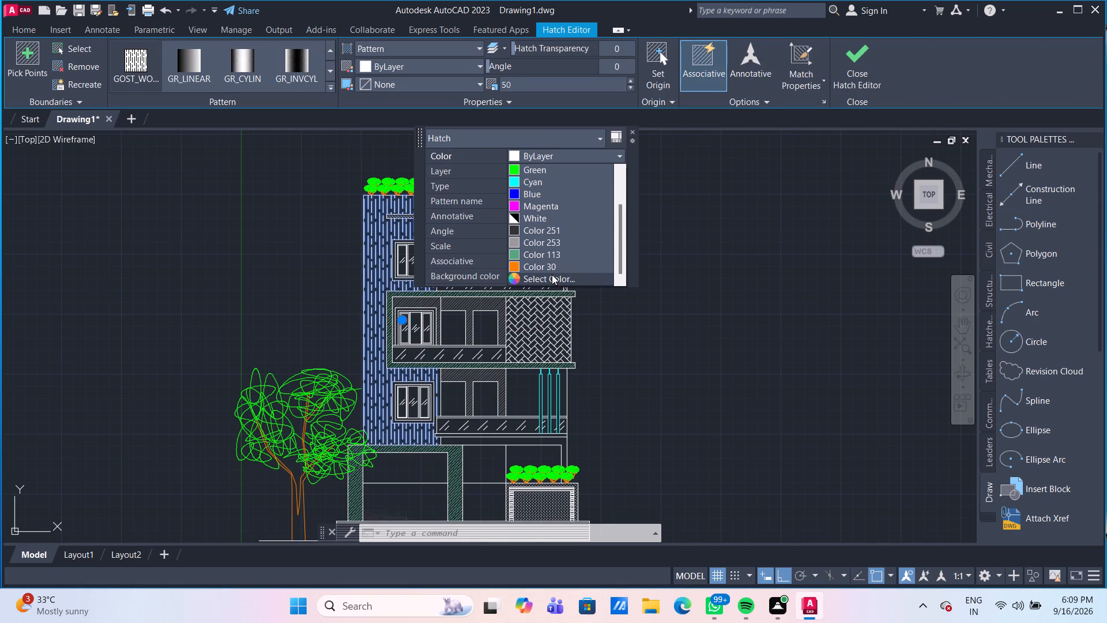
pyautogui.click(551, 278)
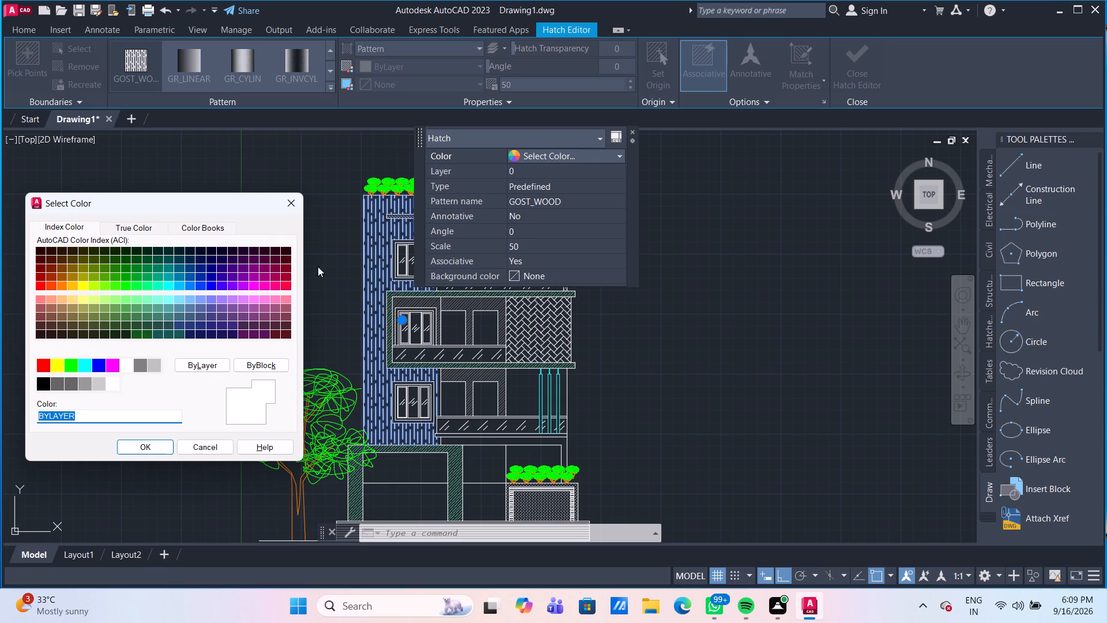
pyautogui.click(78, 275)
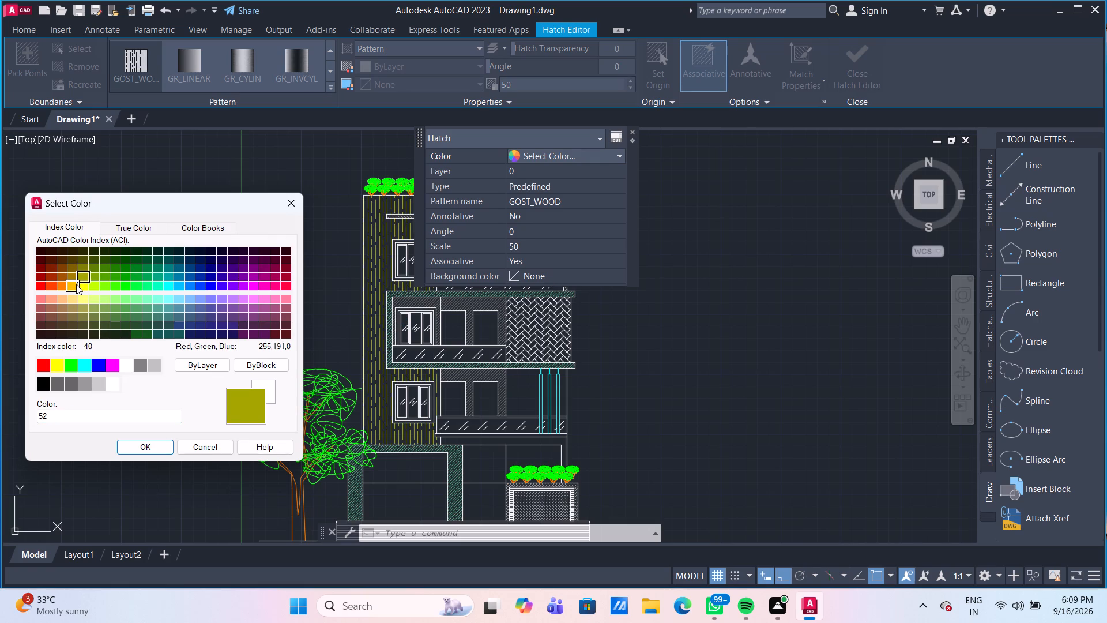
pyautogui.click(76, 284)
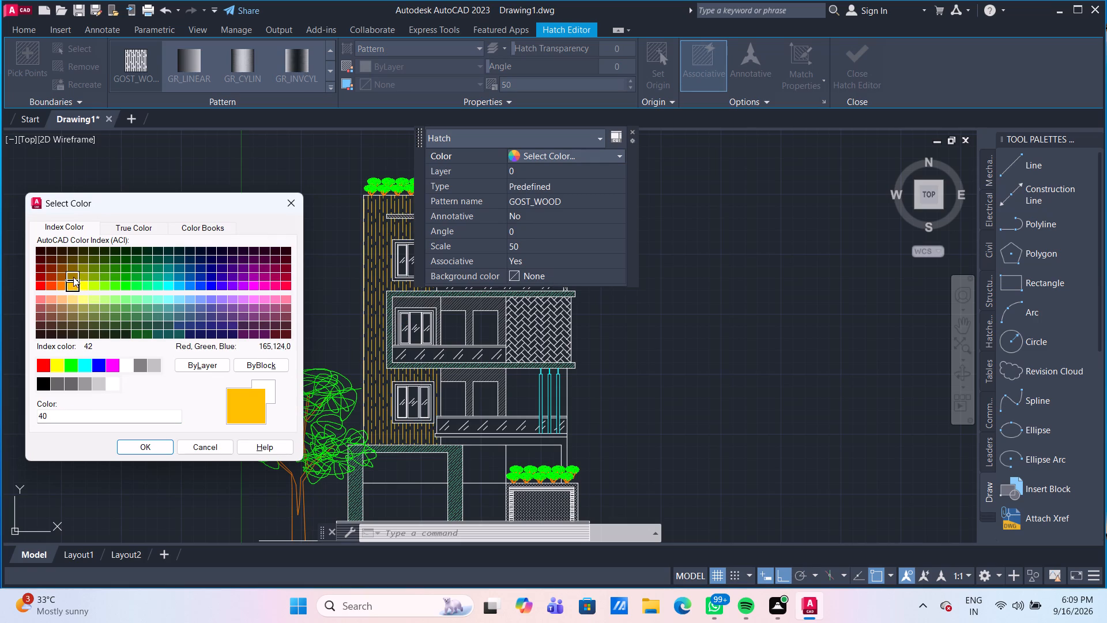
pyautogui.click(73, 277)
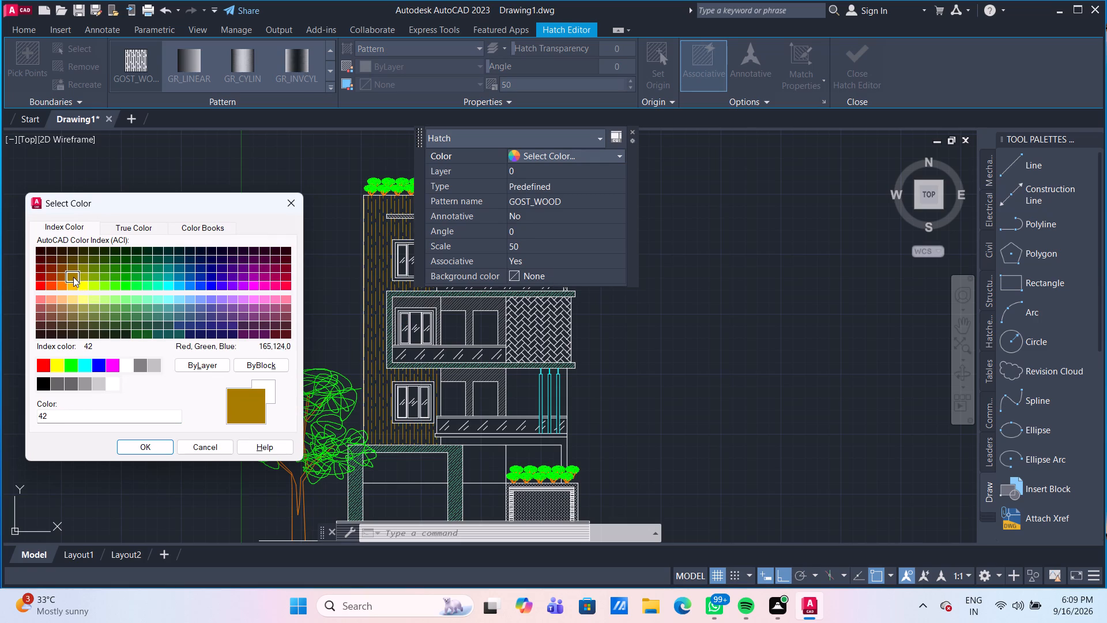
pyautogui.click(82, 267)
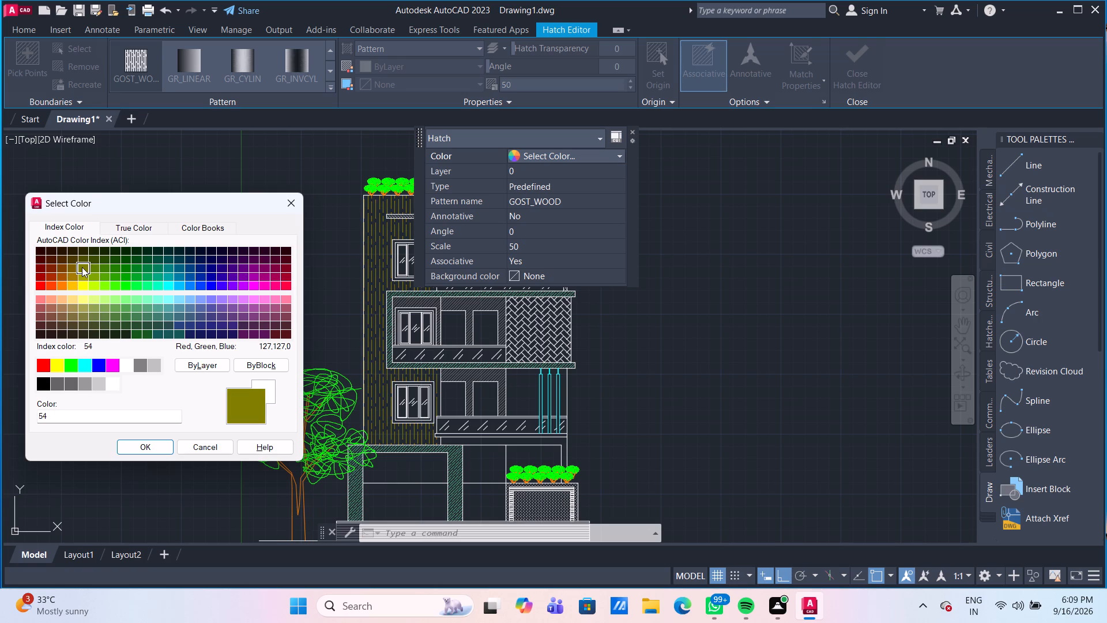
pyautogui.click(71, 268)
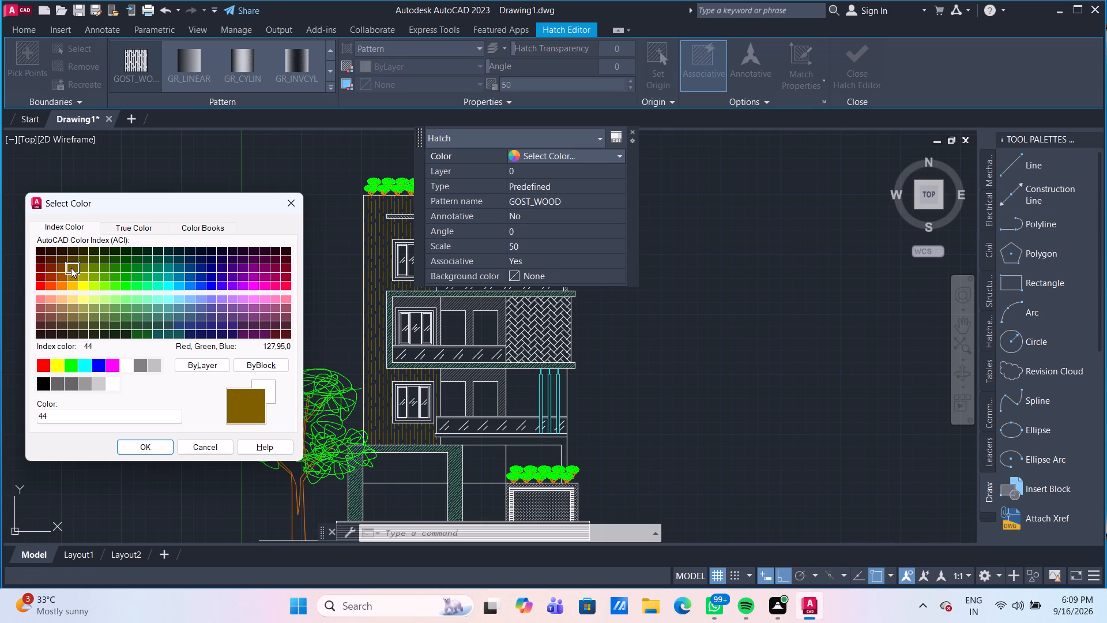
pyautogui.click(82, 268)
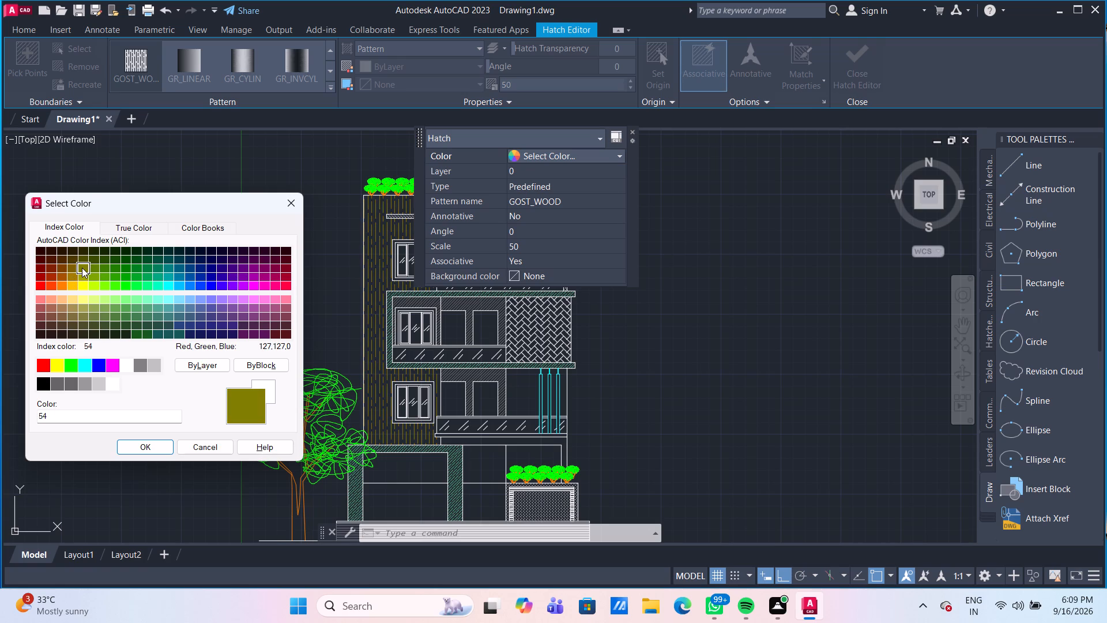
pyautogui.click(83, 275)
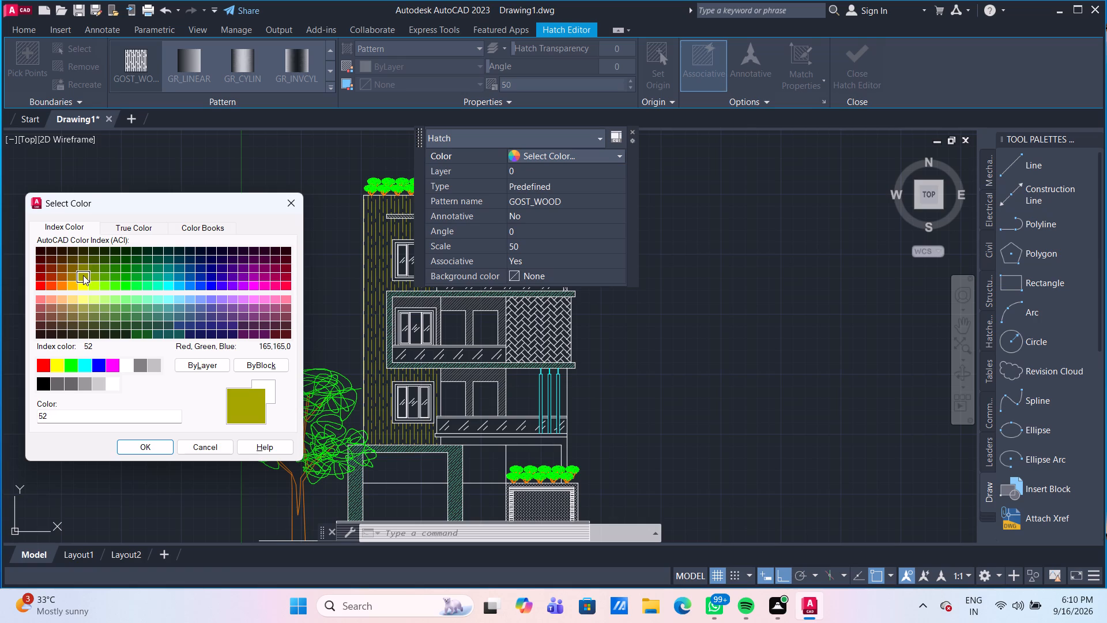
pyautogui.click(82, 265)
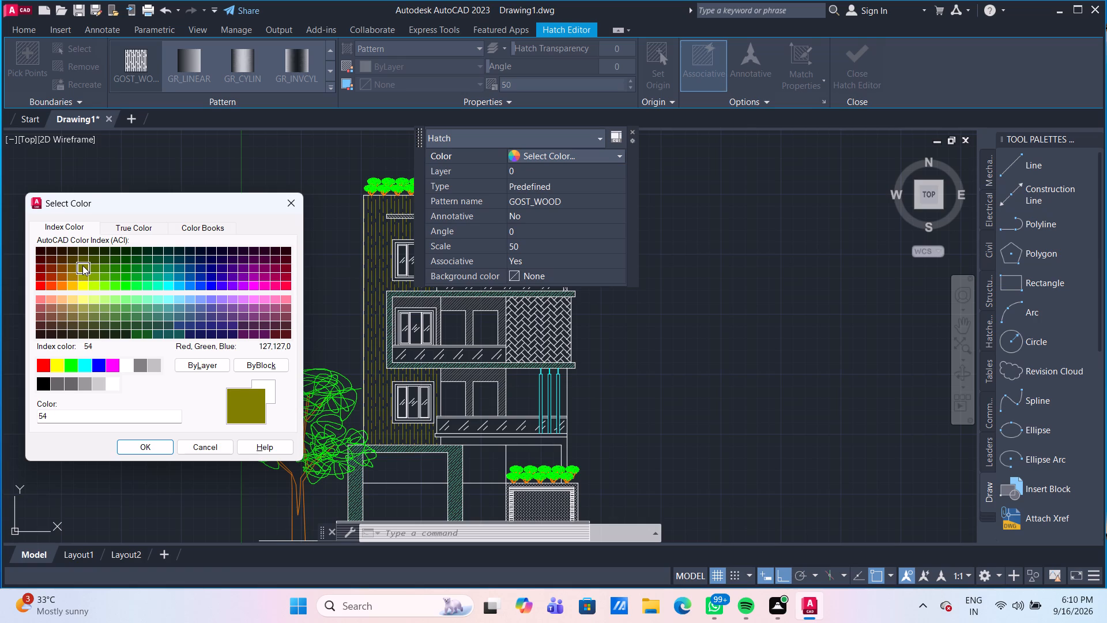
pyautogui.click(97, 265)
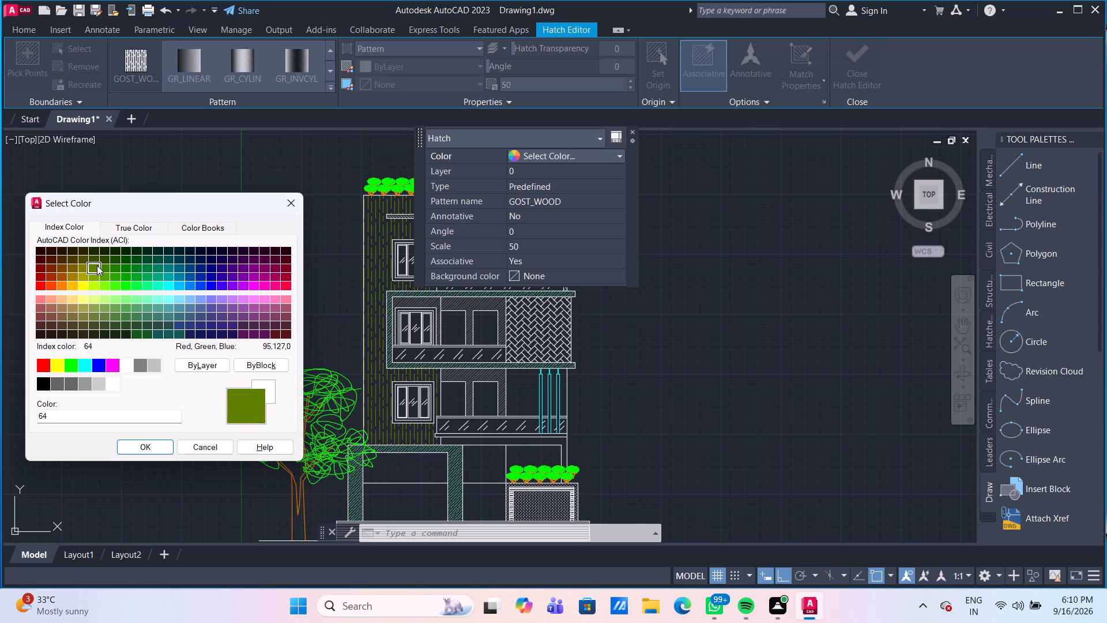
pyautogui.click(85, 265)
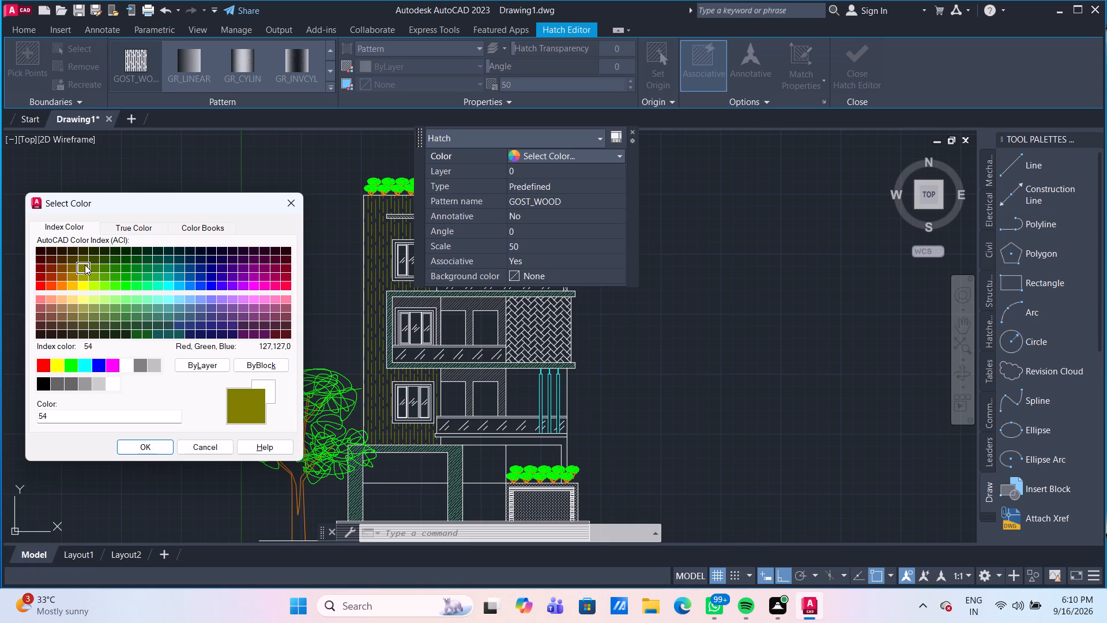
pyautogui.click(149, 445)
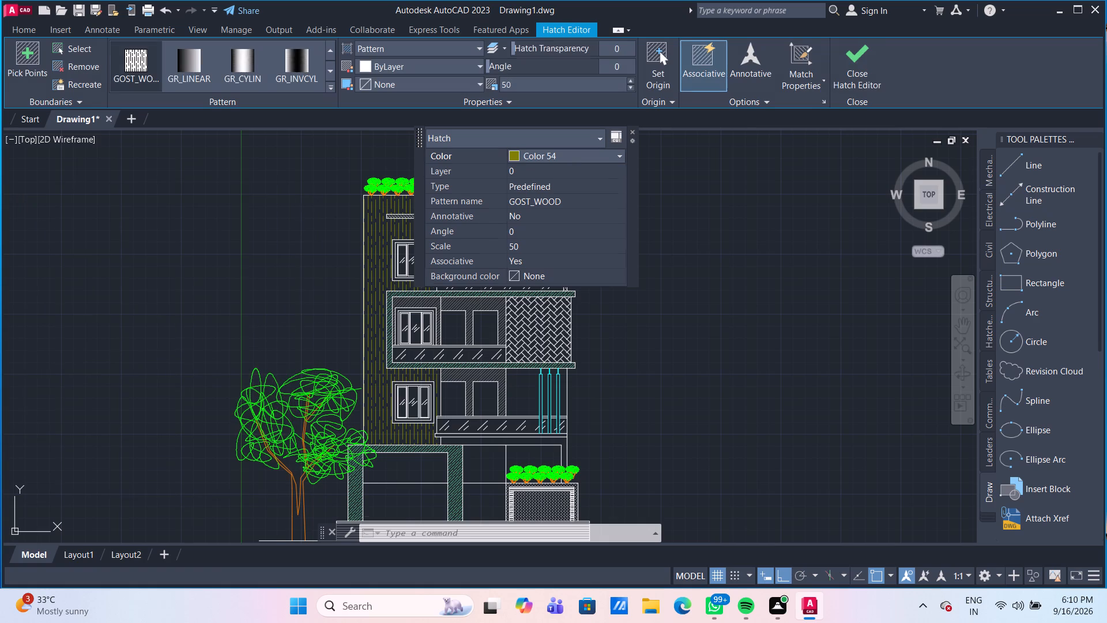
pyautogui.click(686, 226)
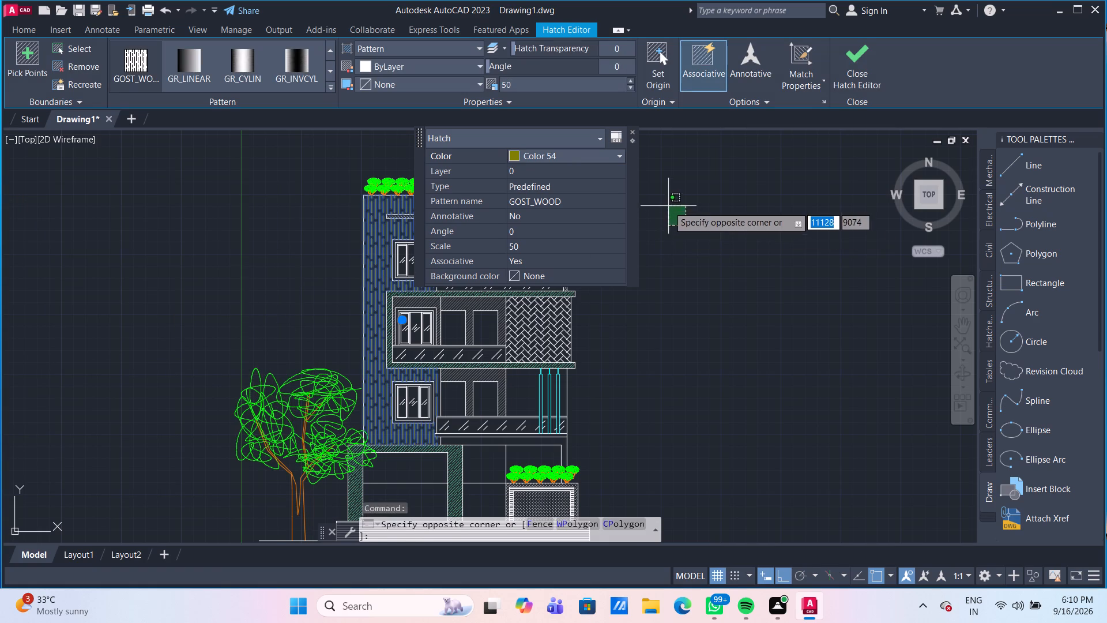
pyautogui.click(669, 207)
pyautogui.click(633, 133)
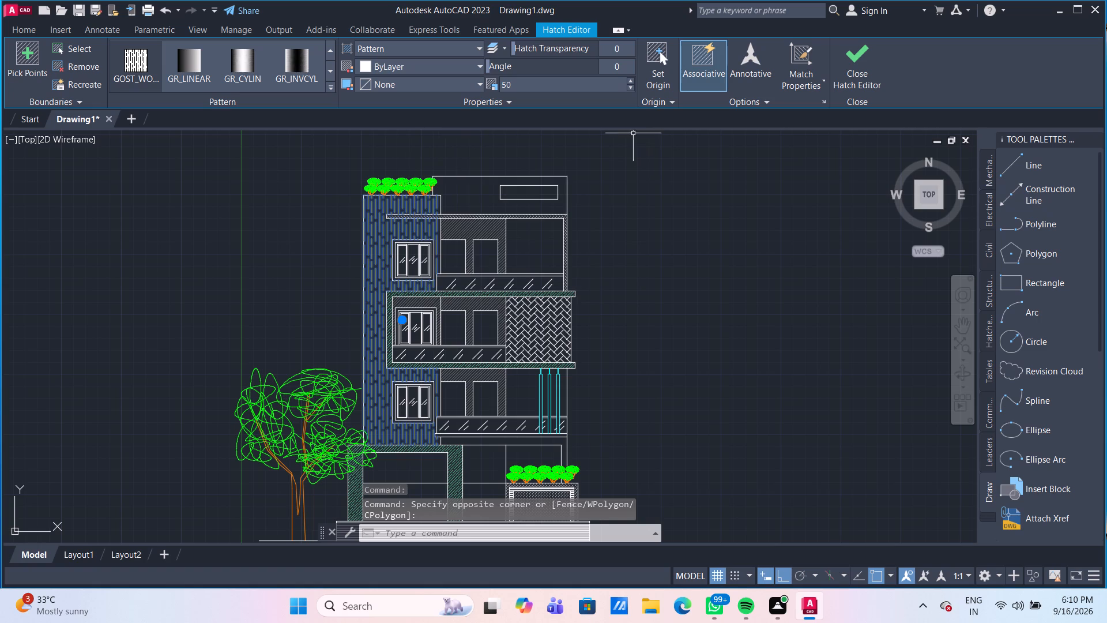
pyautogui.press('Escape')
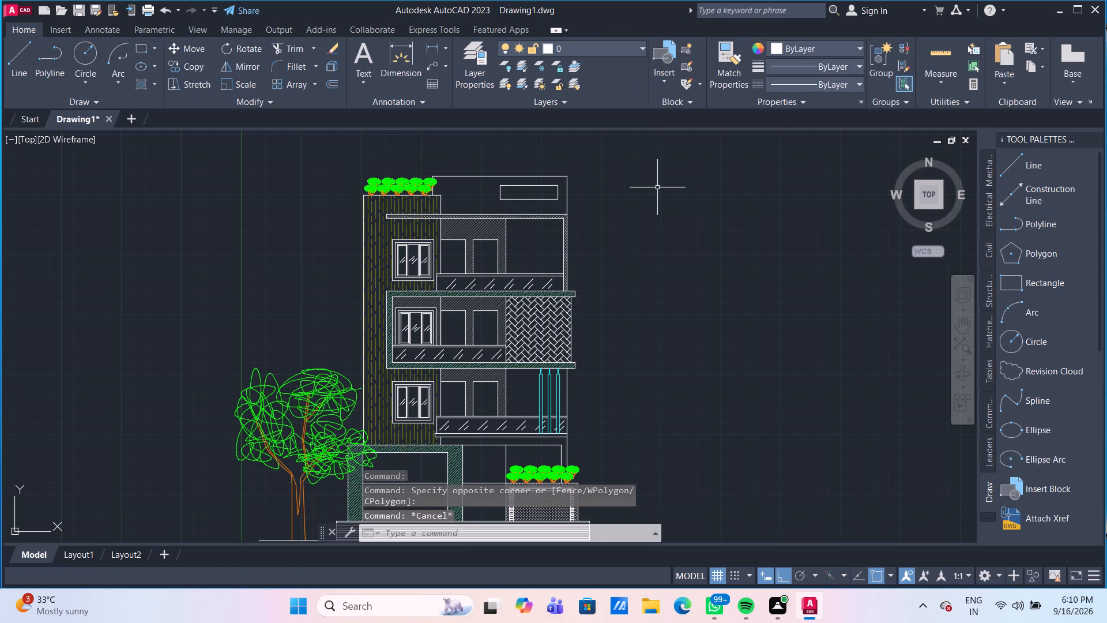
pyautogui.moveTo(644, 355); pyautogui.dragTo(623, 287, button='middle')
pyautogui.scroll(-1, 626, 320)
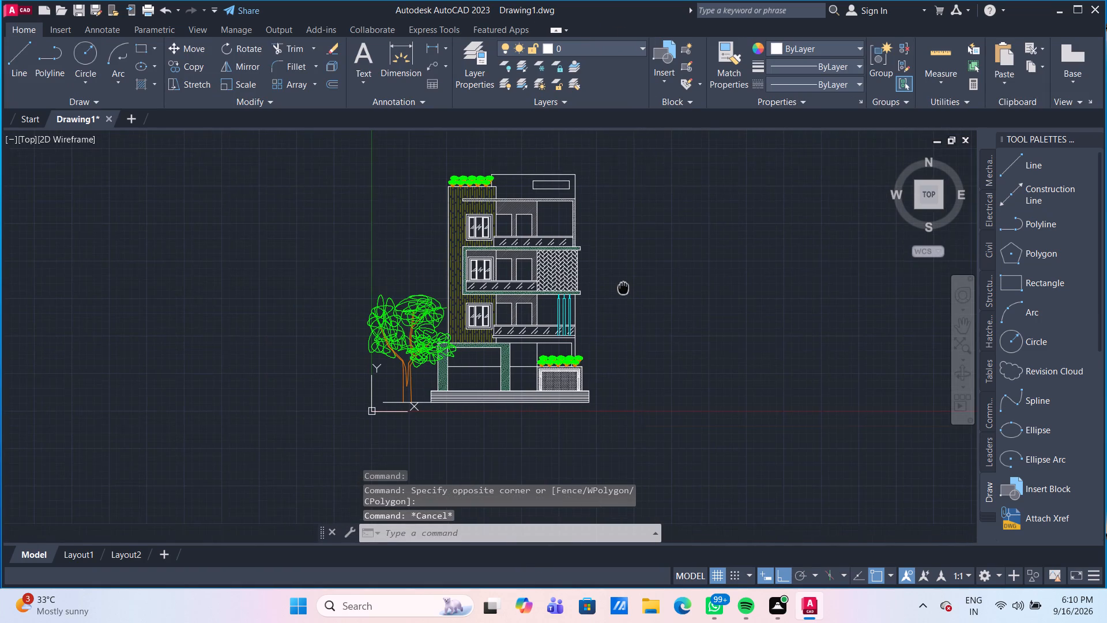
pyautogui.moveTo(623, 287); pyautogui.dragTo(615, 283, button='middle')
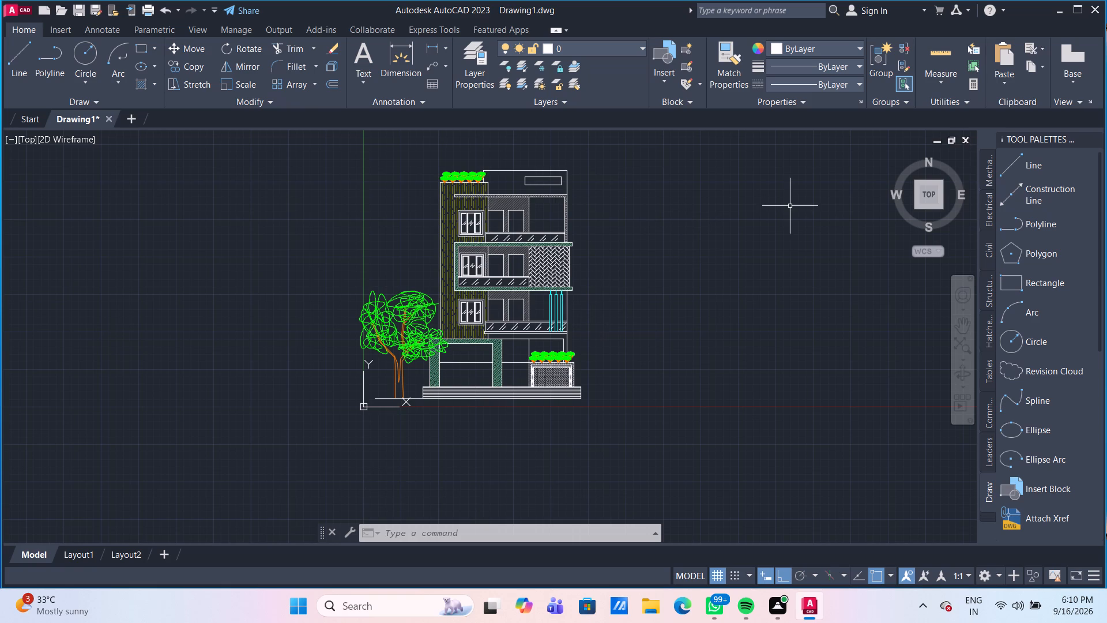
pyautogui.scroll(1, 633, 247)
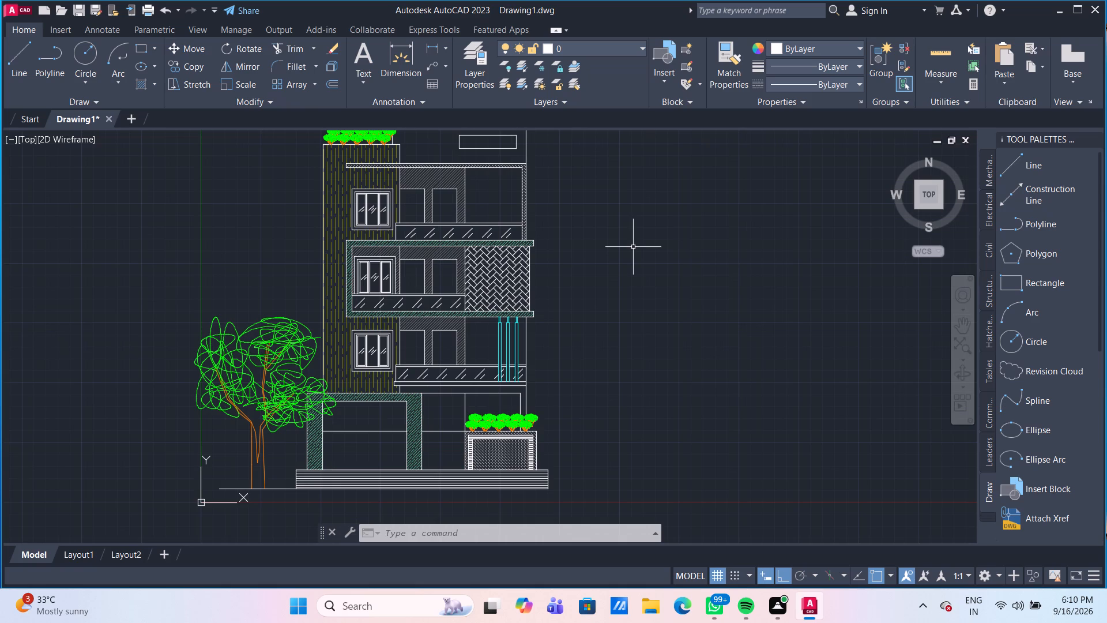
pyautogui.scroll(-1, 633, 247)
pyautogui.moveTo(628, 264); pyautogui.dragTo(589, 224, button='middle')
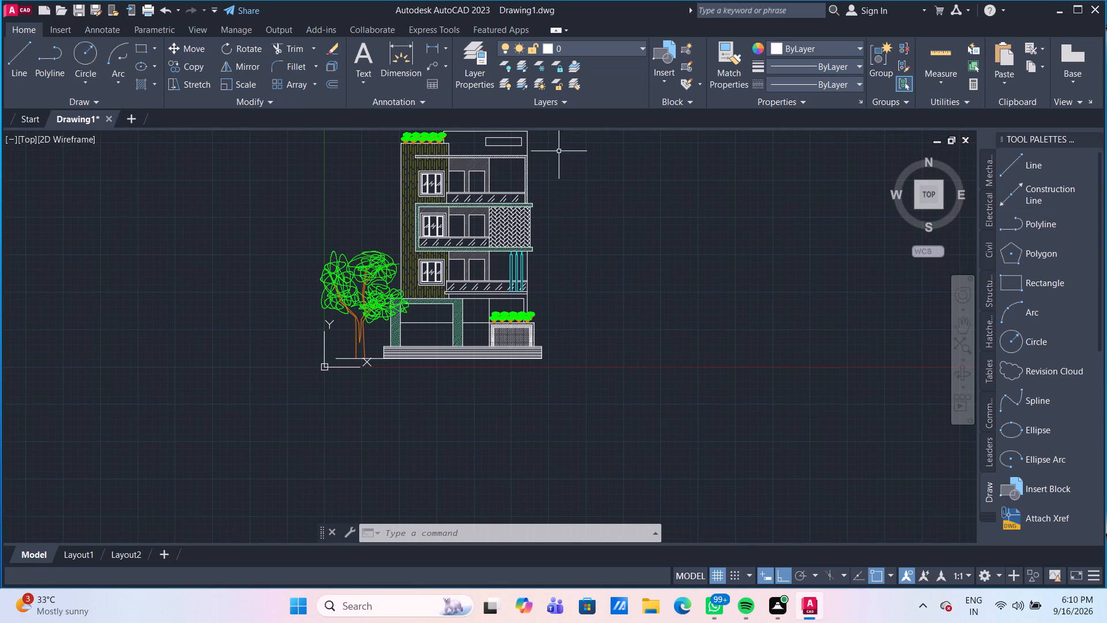
# Load the ACAD_ISO02W100 ISO dash linetype and make it the current linetype.
pyautogui.click(852, 85)
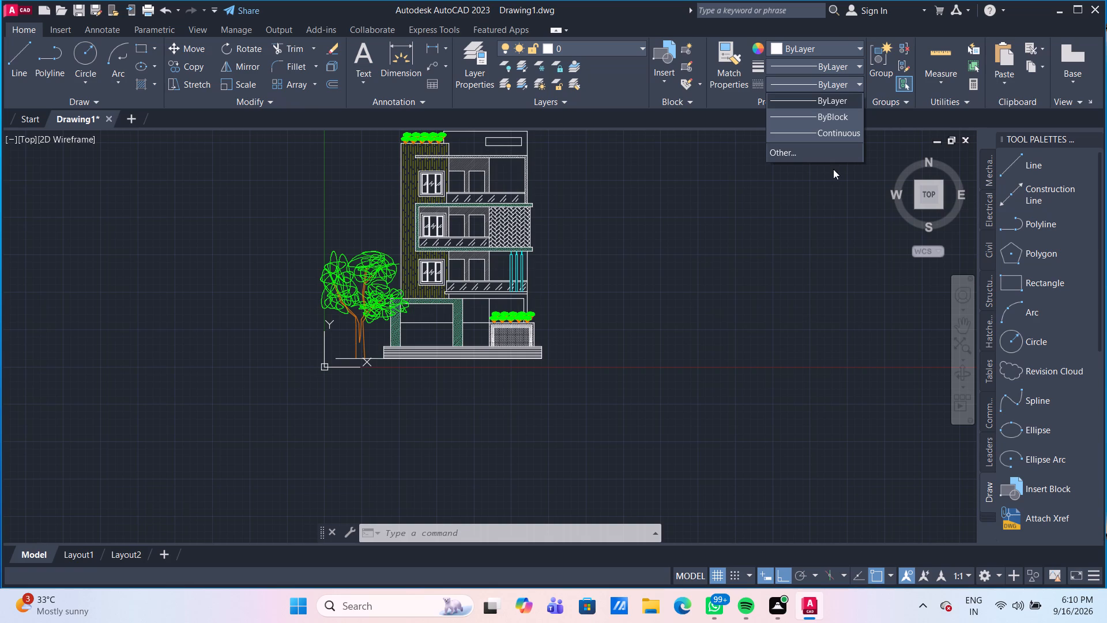
pyautogui.click(831, 152)
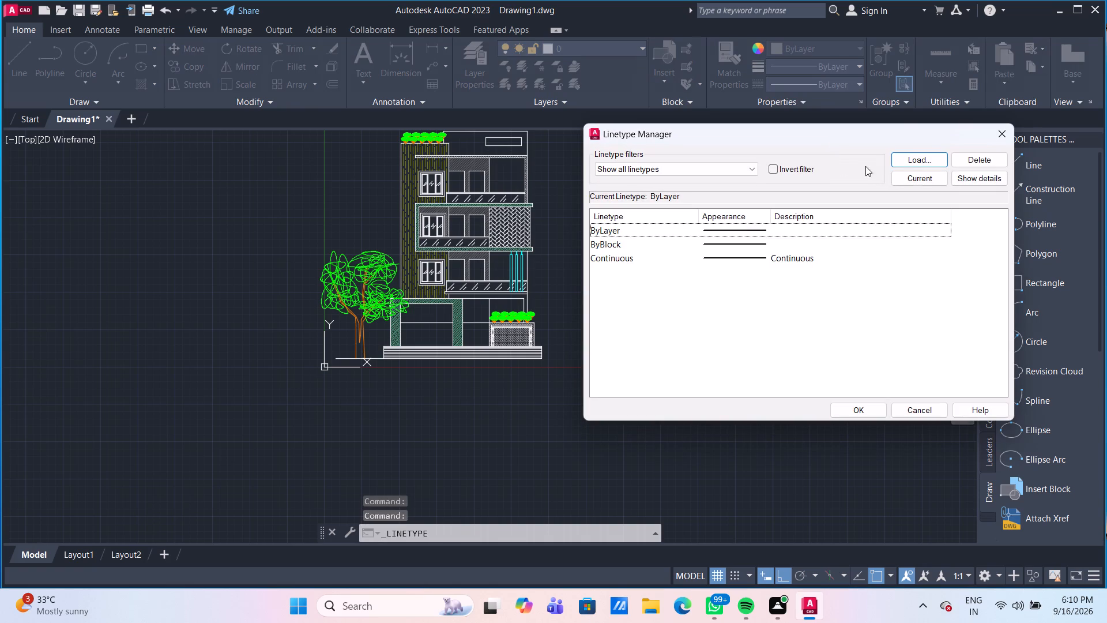
pyautogui.click(906, 160)
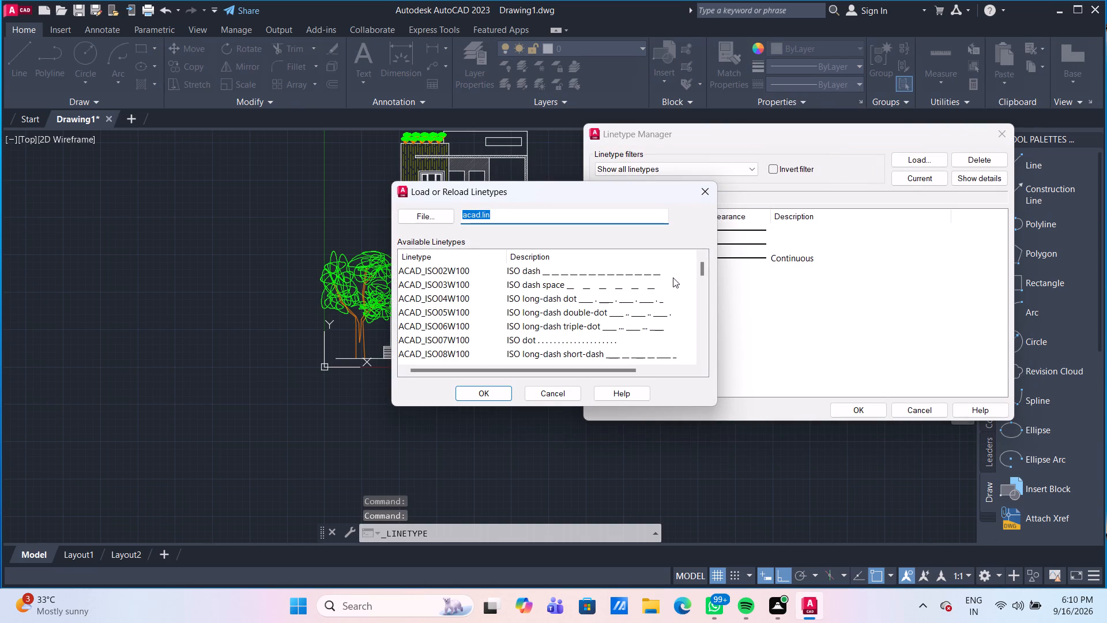
pyautogui.click(661, 275)
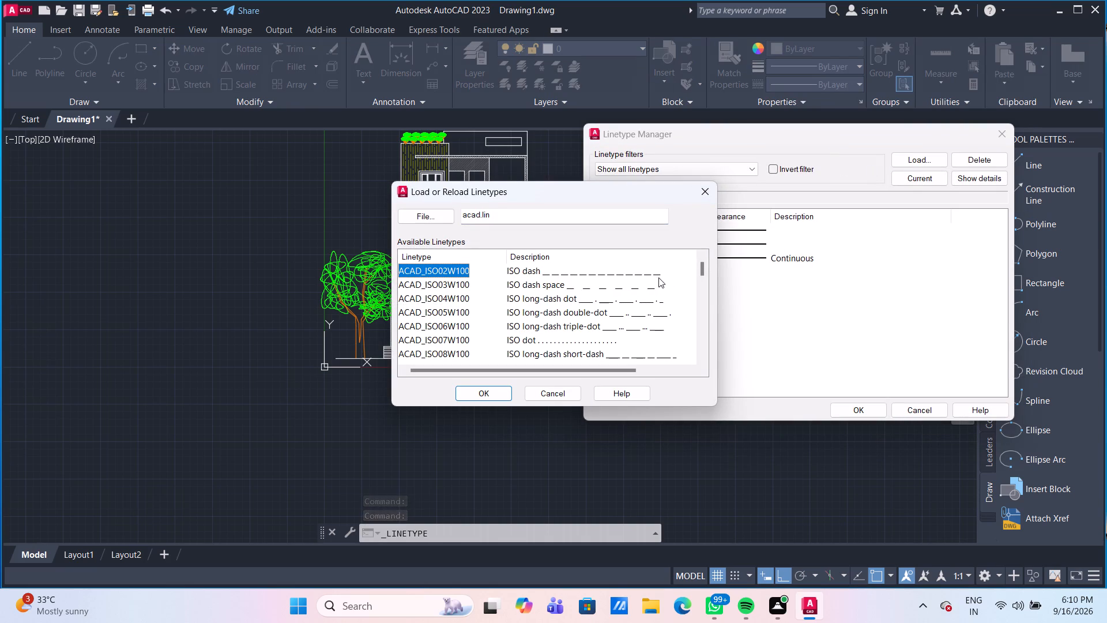
pyautogui.click(487, 397)
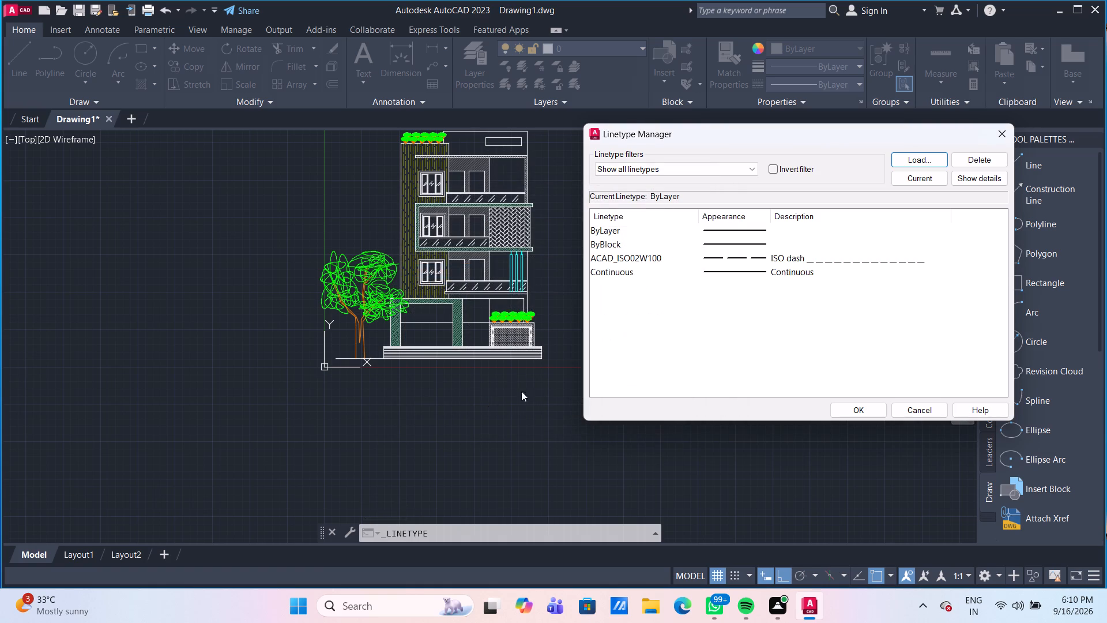
pyautogui.click(927, 175)
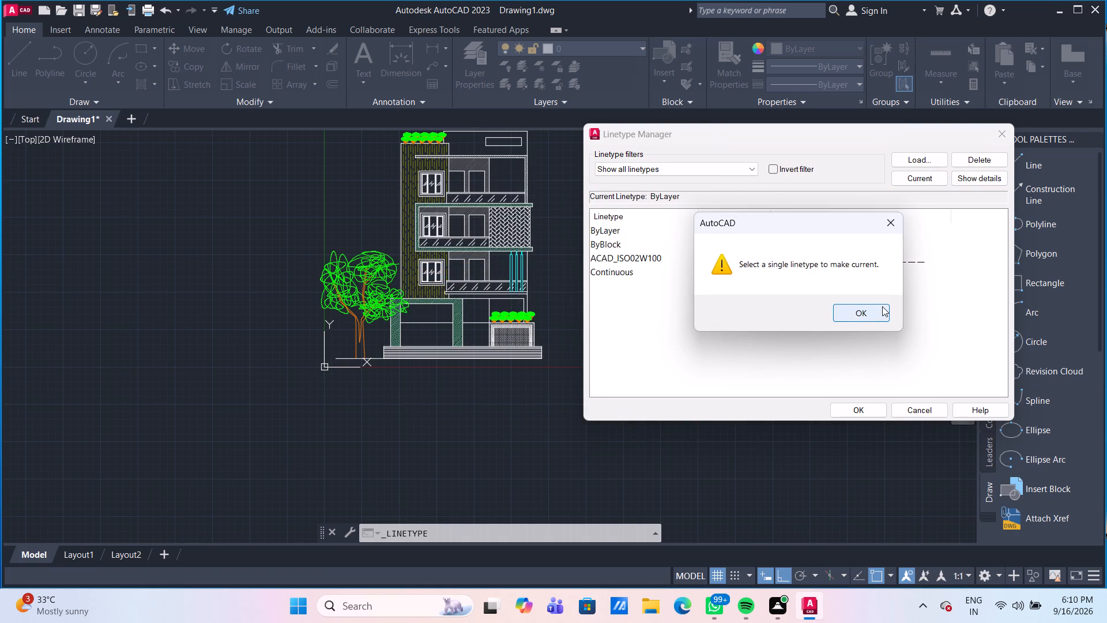
pyautogui.click(879, 308)
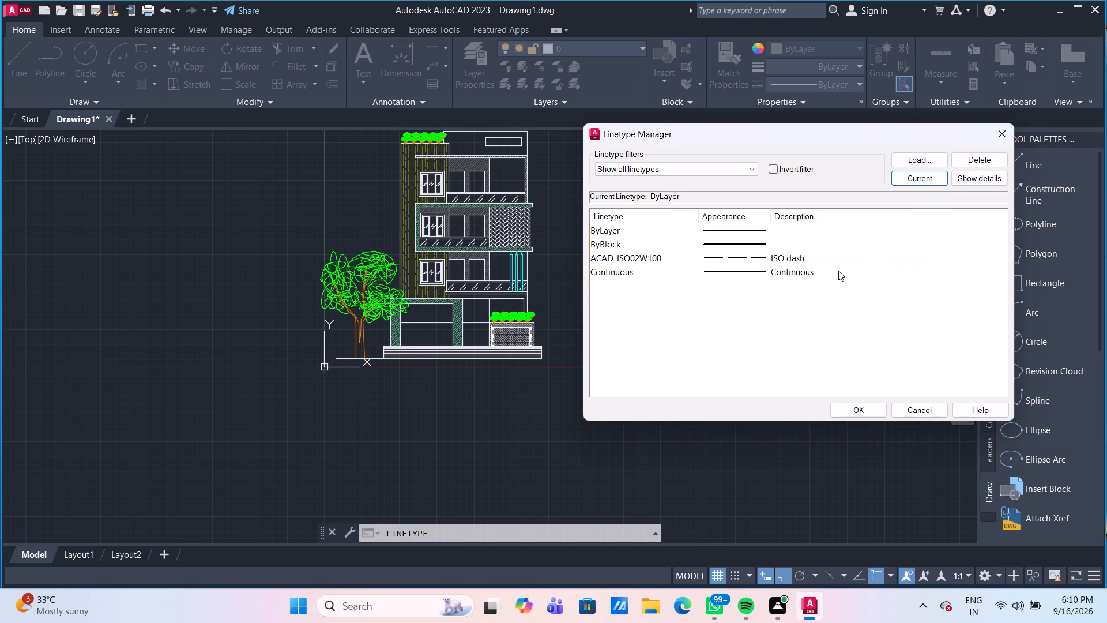
pyautogui.click(838, 268)
pyautogui.click(827, 256)
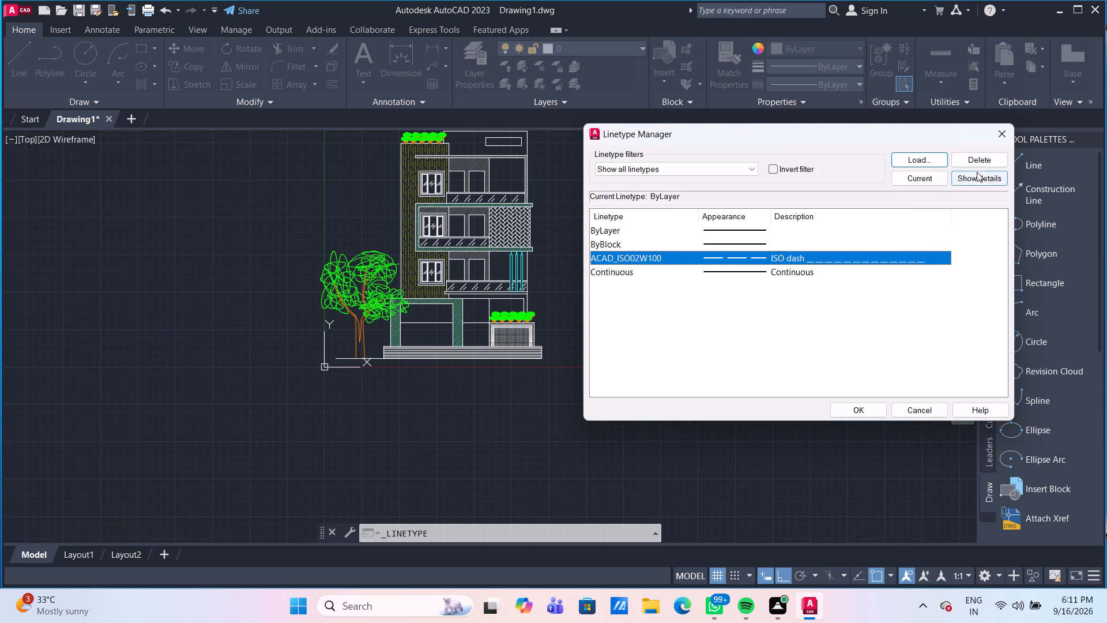
pyautogui.click(911, 178)
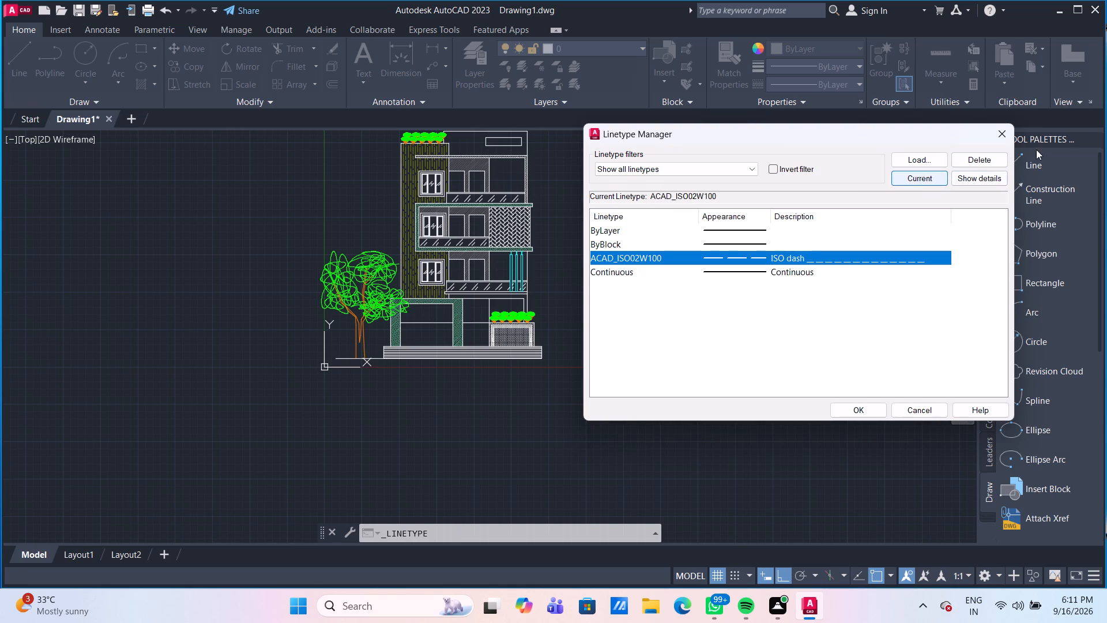
pyautogui.click(854, 408)
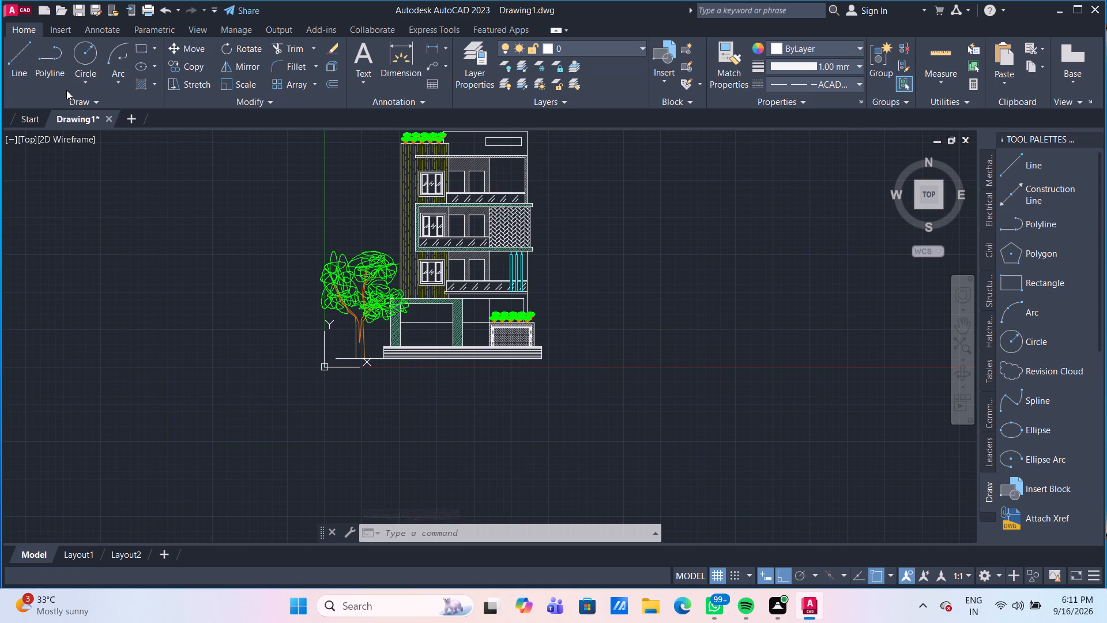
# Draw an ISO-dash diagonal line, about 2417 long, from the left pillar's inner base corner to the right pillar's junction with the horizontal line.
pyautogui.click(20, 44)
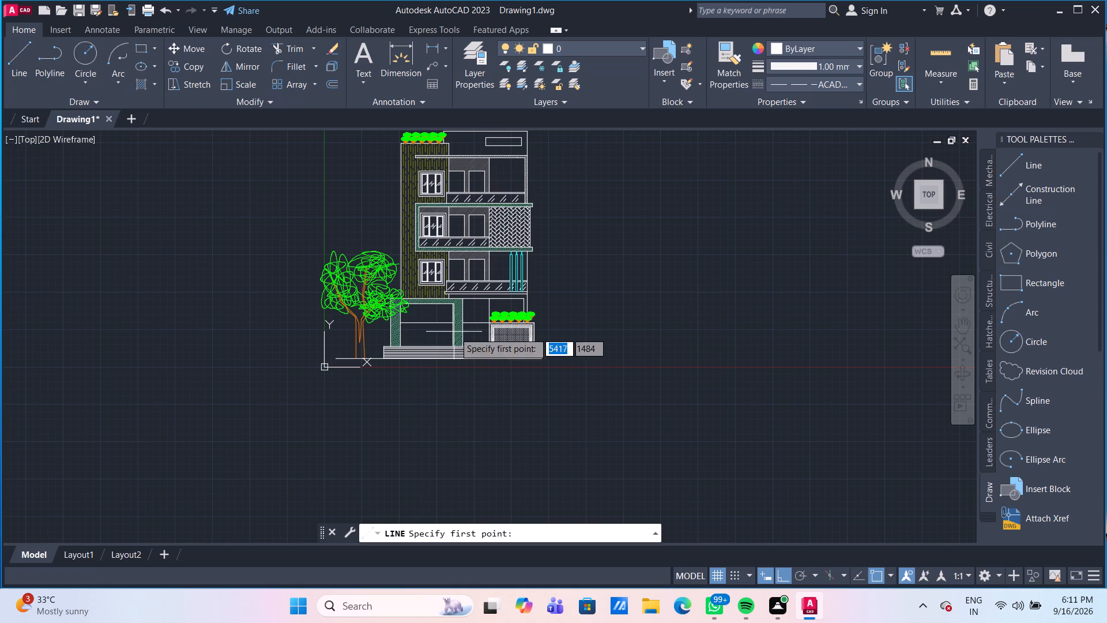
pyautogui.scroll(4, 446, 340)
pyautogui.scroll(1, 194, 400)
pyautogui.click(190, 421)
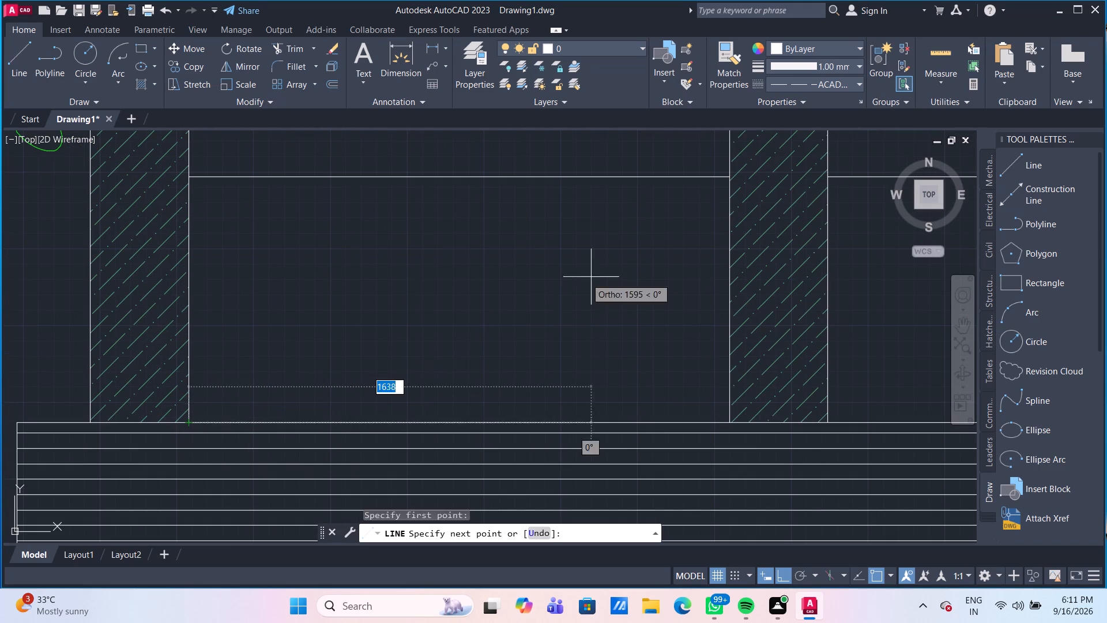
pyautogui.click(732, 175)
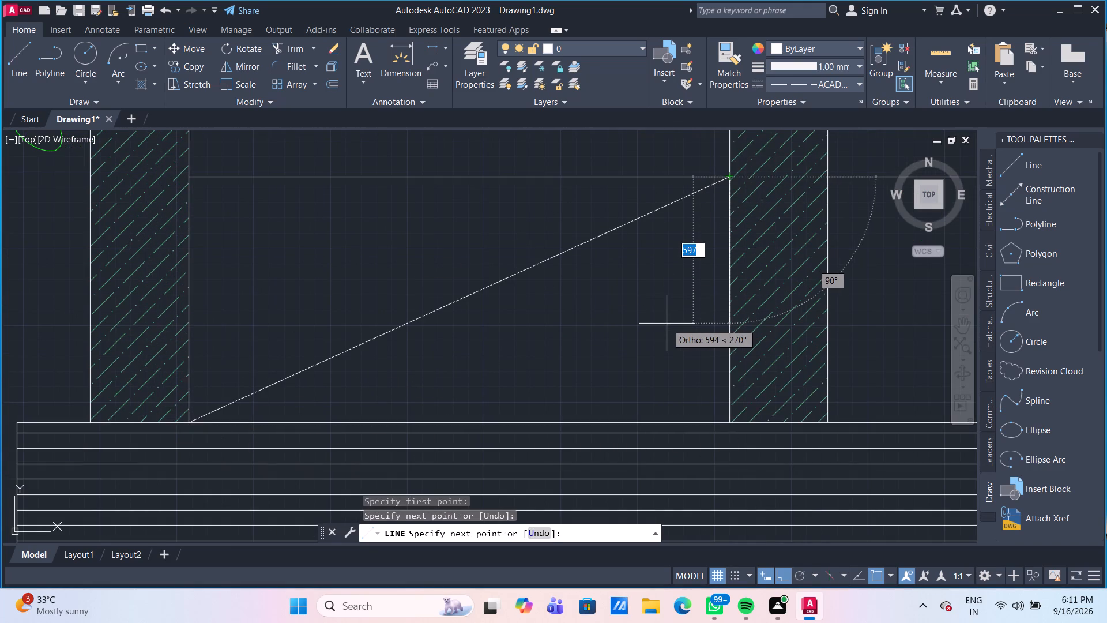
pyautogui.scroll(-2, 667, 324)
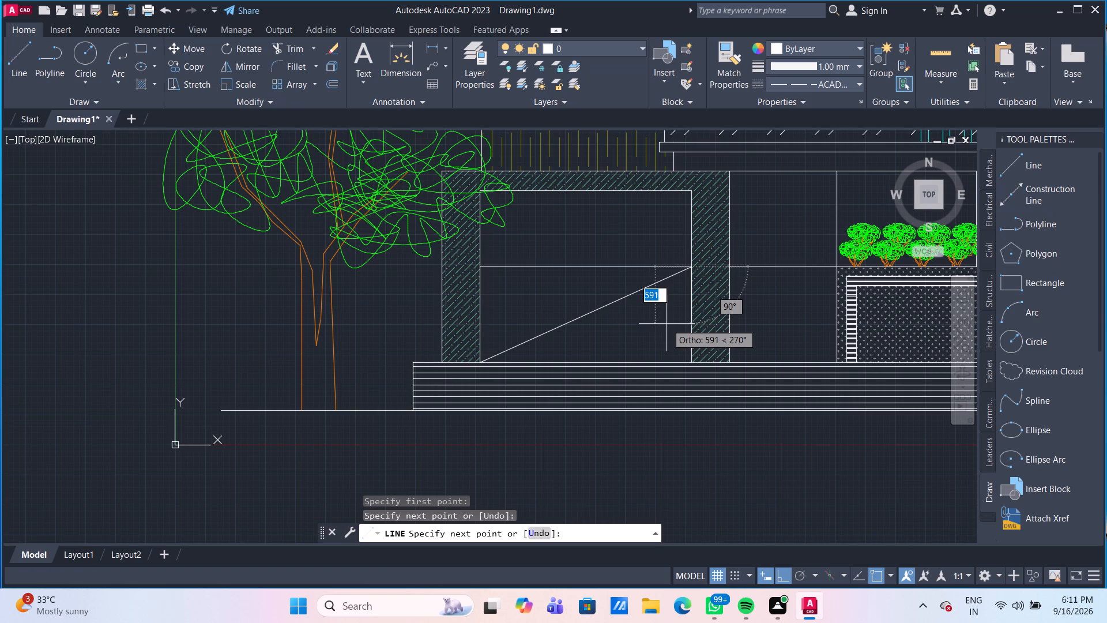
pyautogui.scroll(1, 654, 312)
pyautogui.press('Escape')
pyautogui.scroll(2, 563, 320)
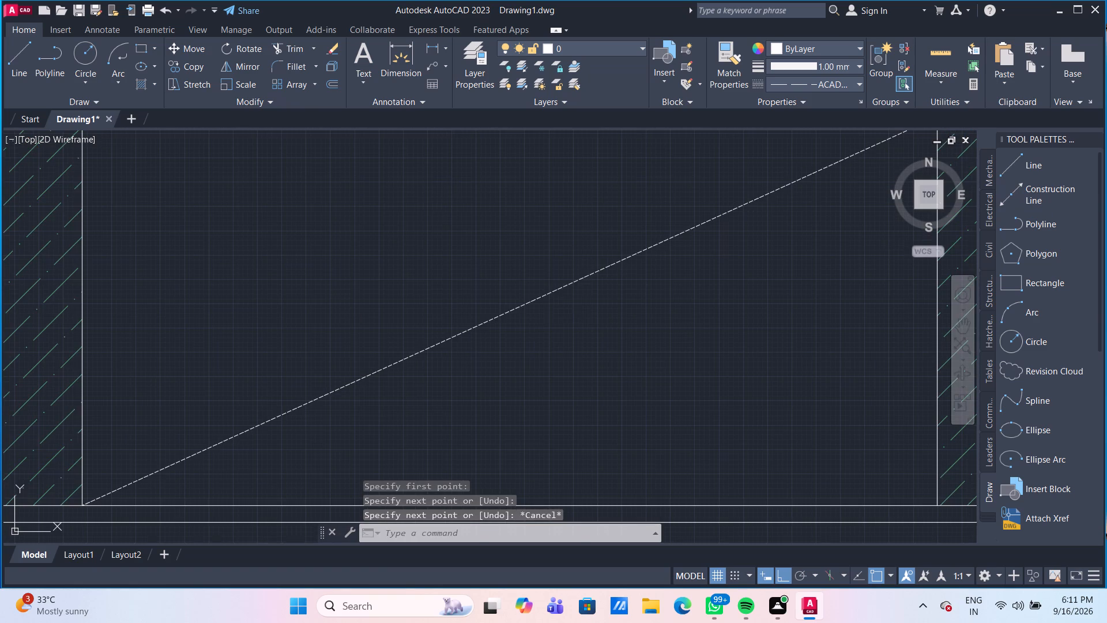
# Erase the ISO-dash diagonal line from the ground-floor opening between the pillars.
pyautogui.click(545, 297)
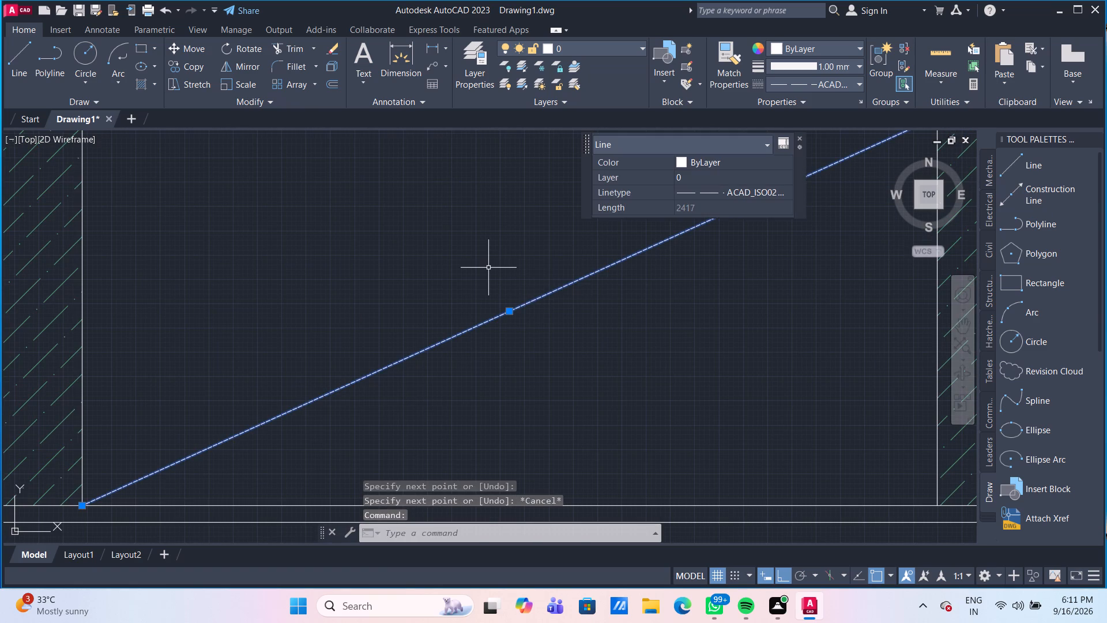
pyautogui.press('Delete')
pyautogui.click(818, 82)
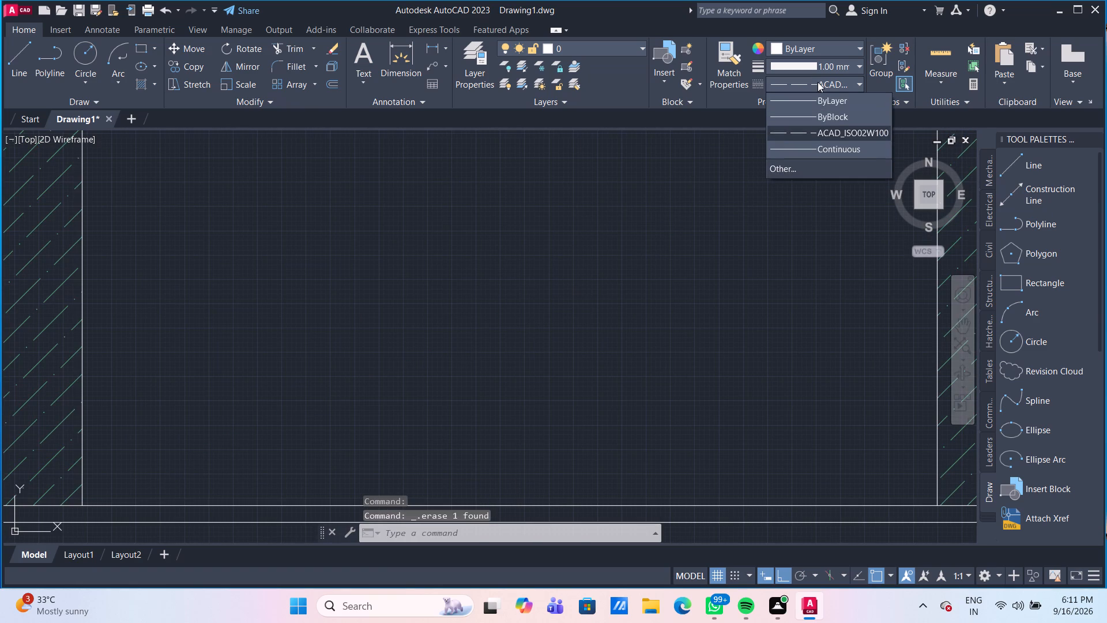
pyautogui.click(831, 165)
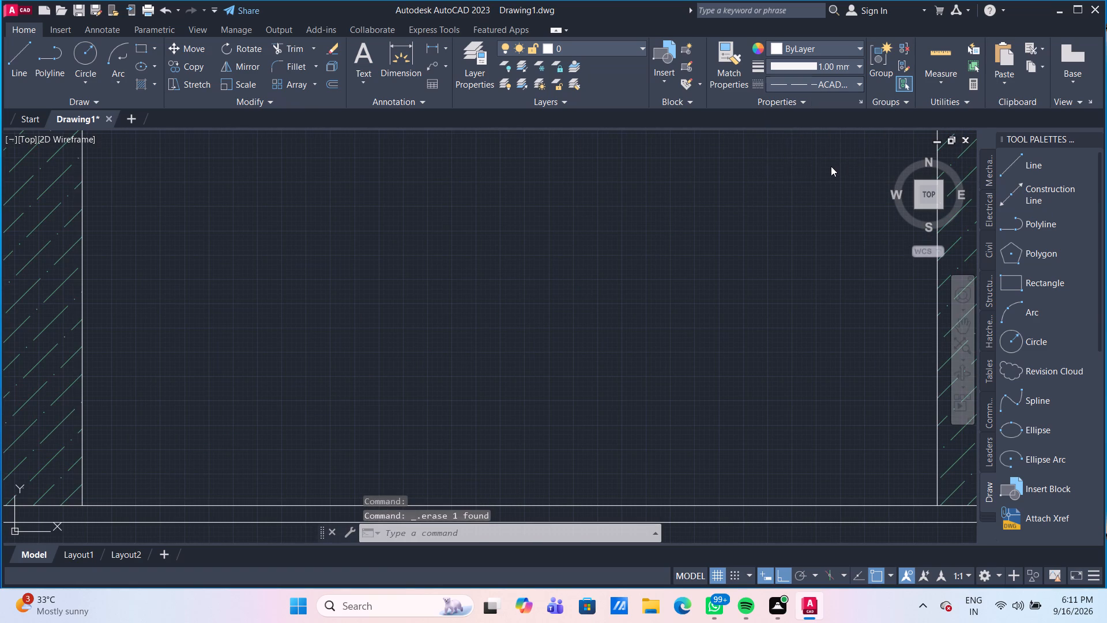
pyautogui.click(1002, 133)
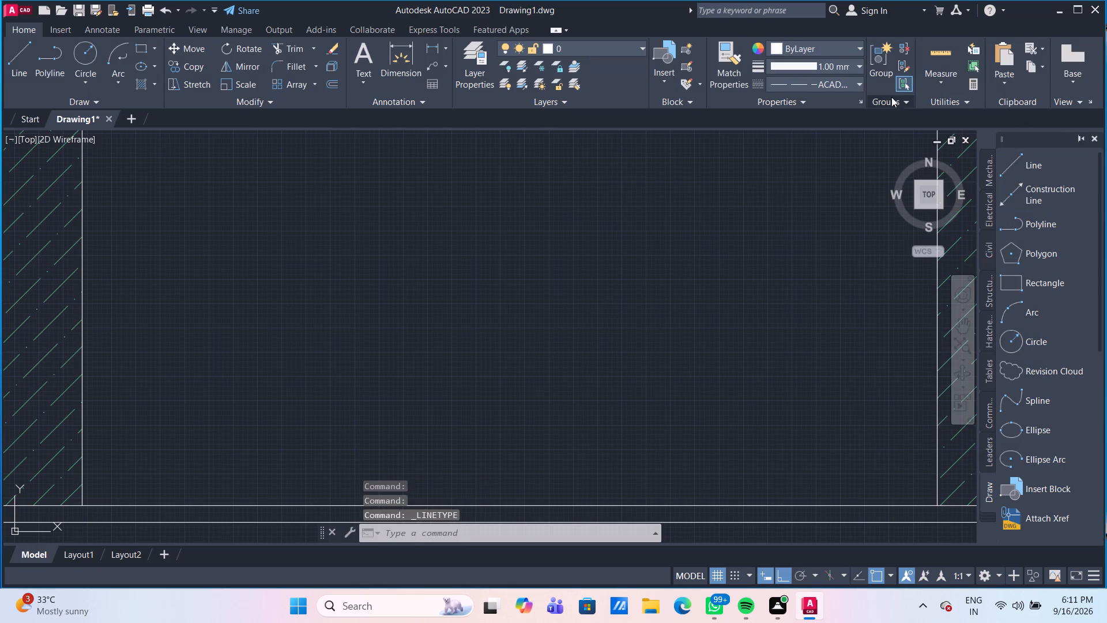
# Browse the acad.lin linetypes and load the DASHED linetype into the drawing.
pyautogui.click(848, 82)
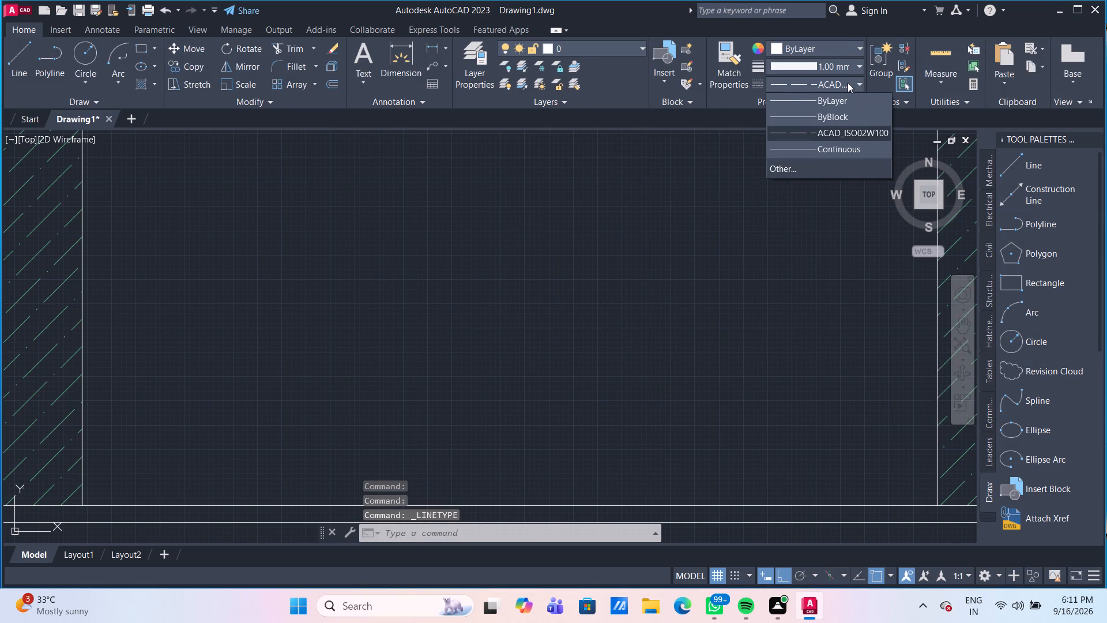
pyautogui.click(838, 166)
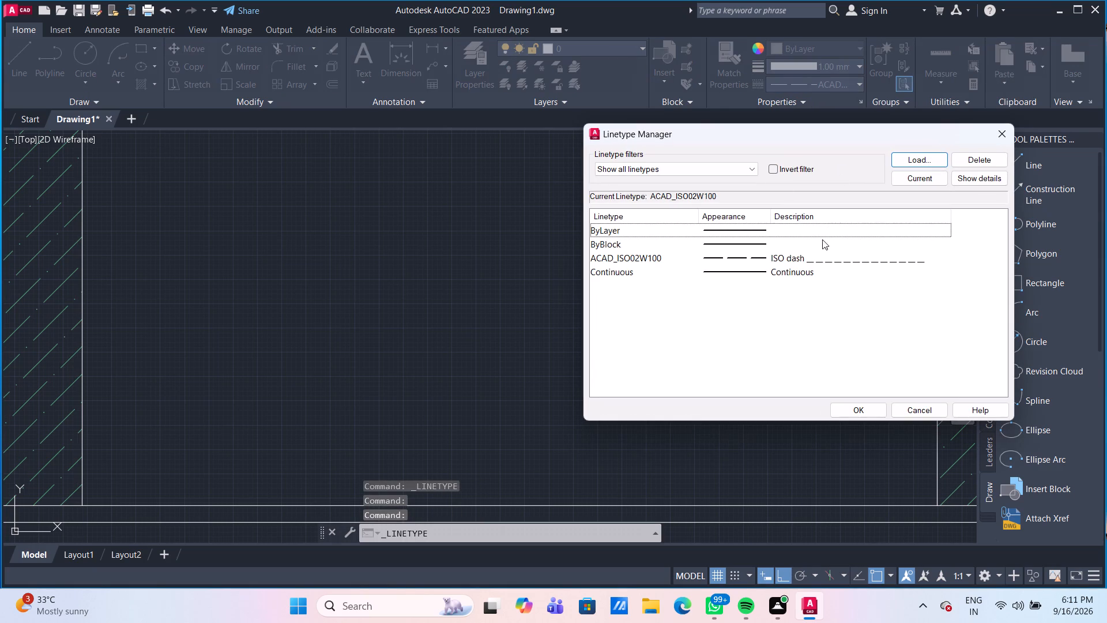
pyautogui.moveTo(905, 157); pyautogui.dragTo(910, 161)
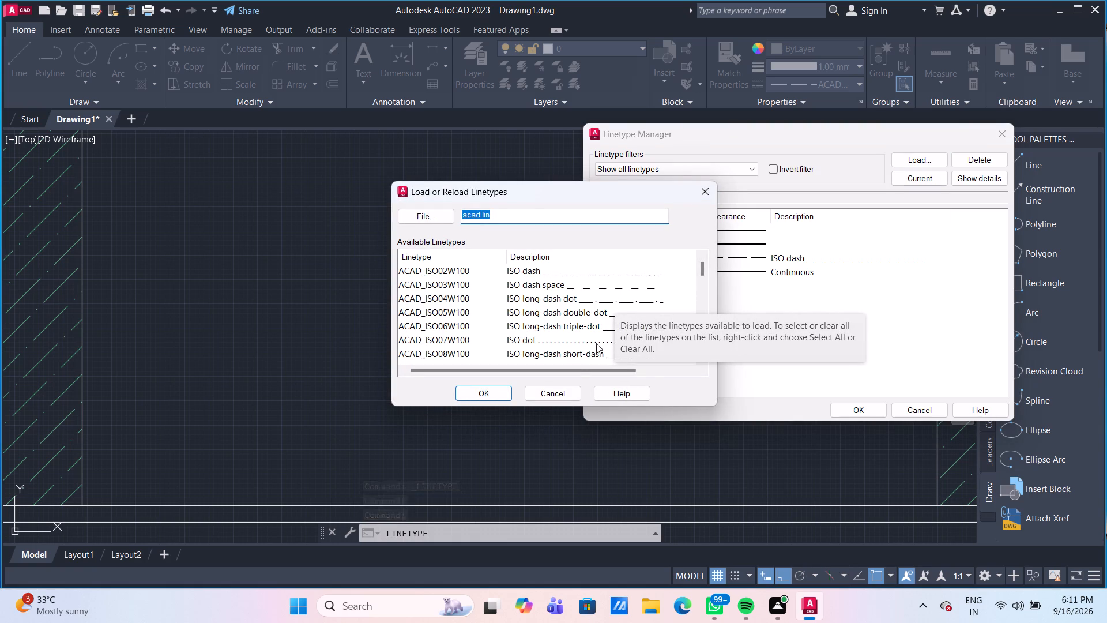
pyautogui.click(582, 355)
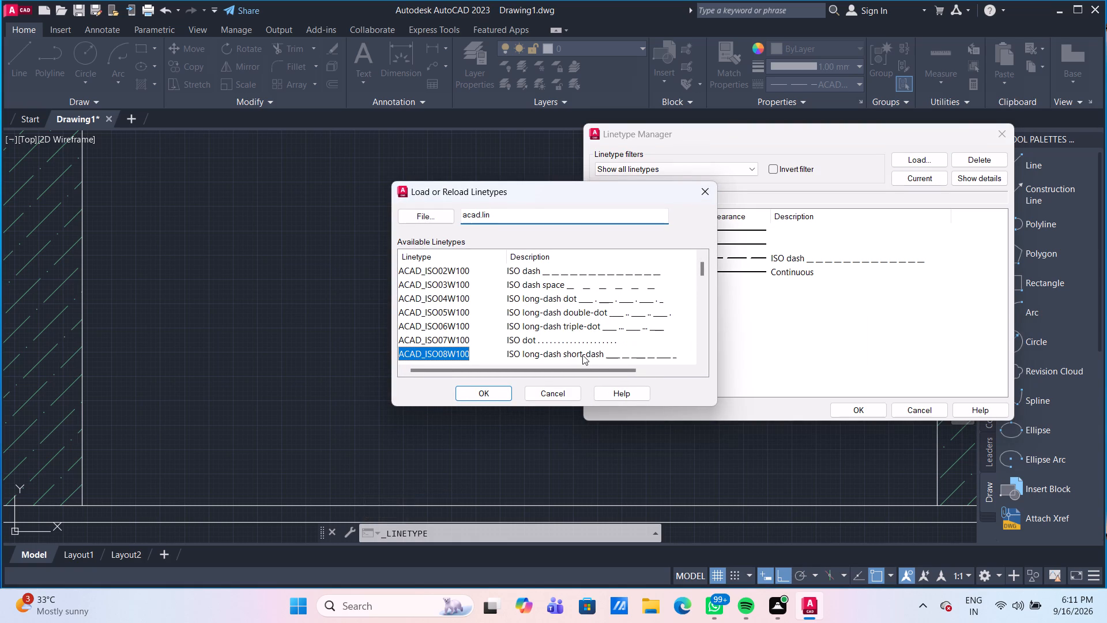
pyautogui.scroll(-1, 647, 325)
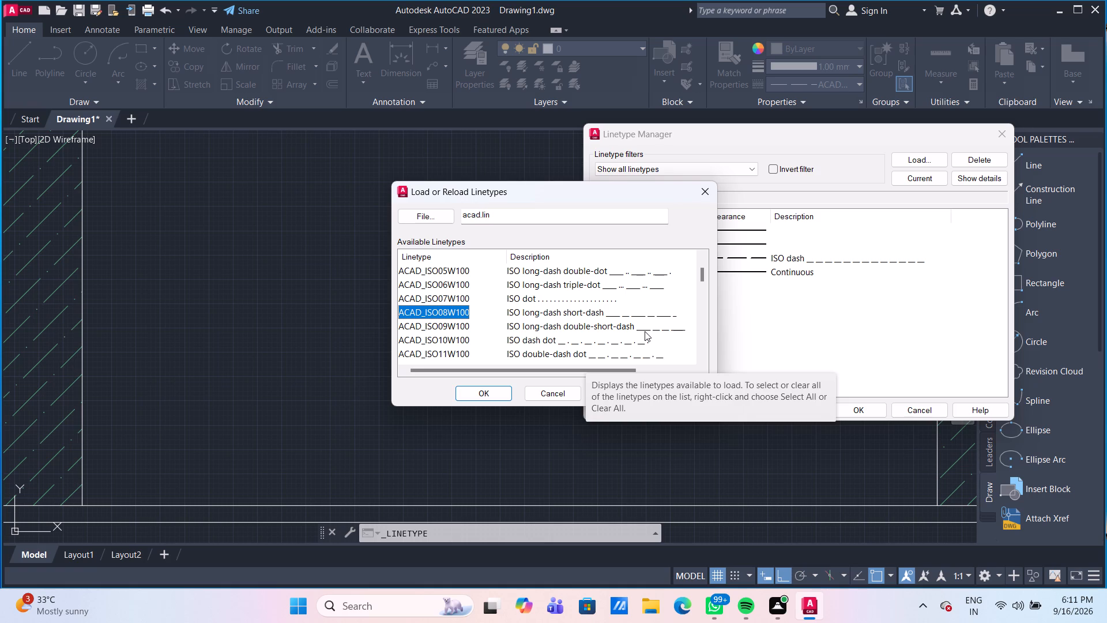
pyautogui.scroll(-3, 645, 331)
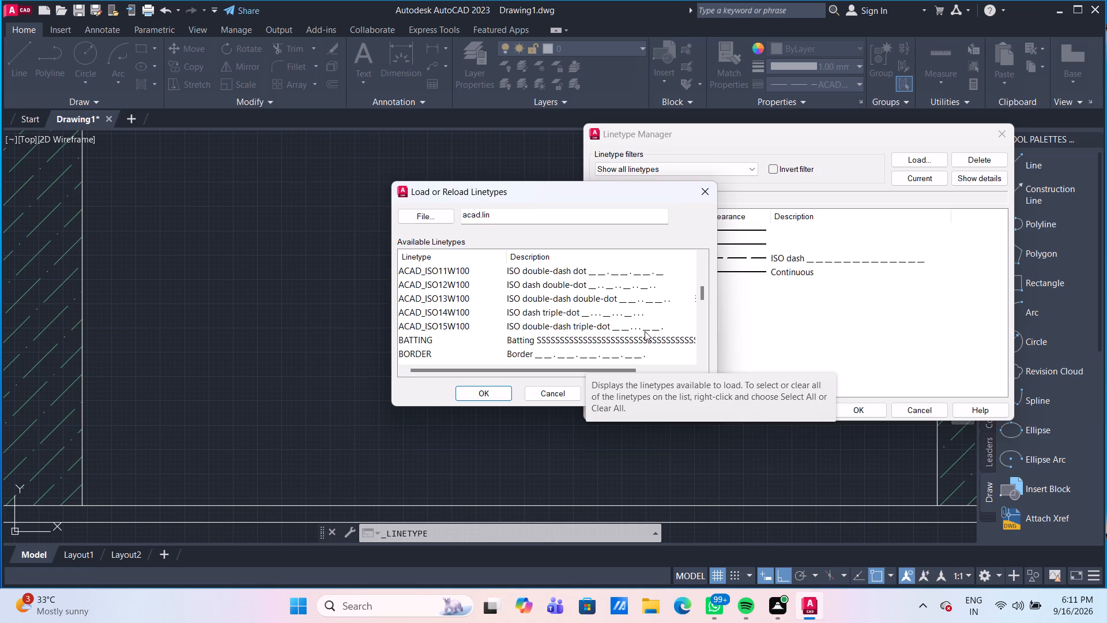
pyautogui.scroll(7, 652, 339)
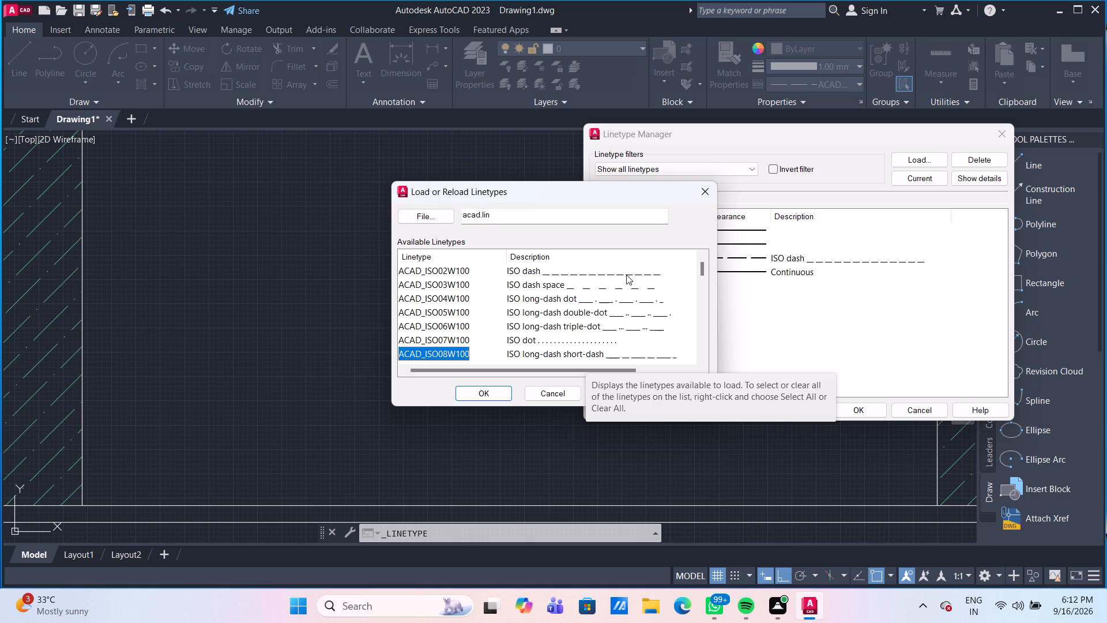
pyautogui.scroll(-3, 626, 275)
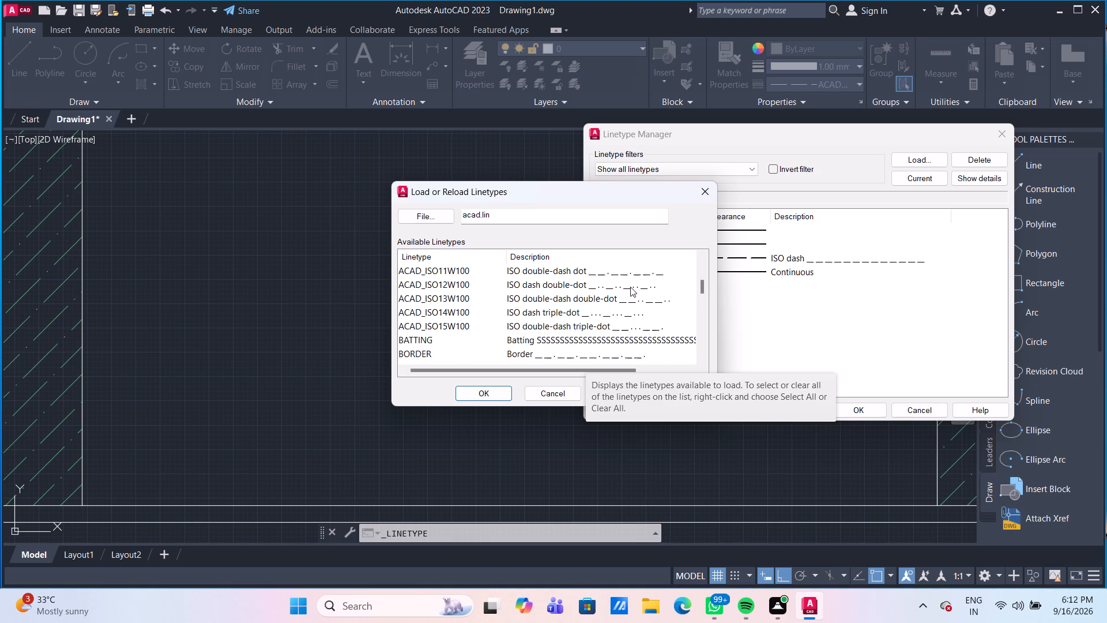
pyautogui.scroll(-2, 630, 290)
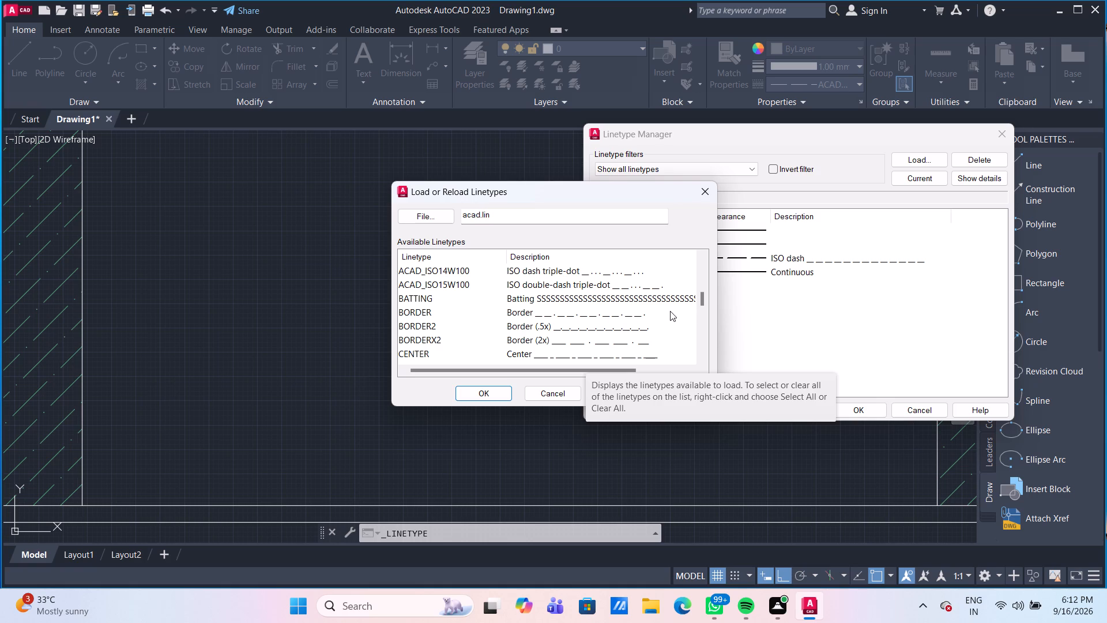
pyautogui.scroll(-1, 670, 311)
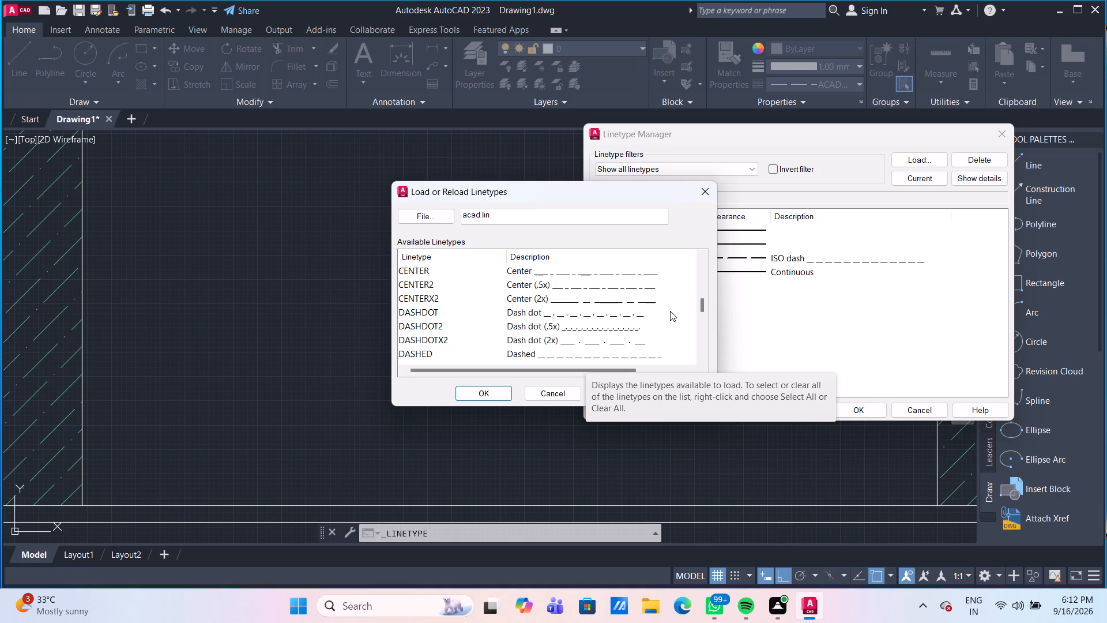
pyautogui.click(624, 356)
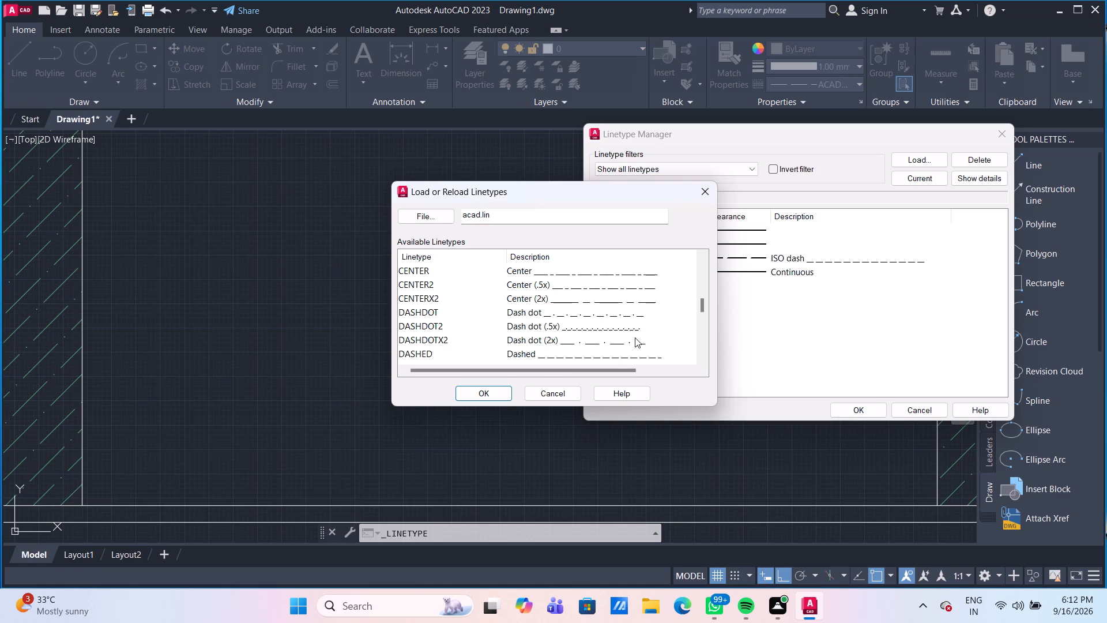
pyautogui.scroll(-1, 635, 337)
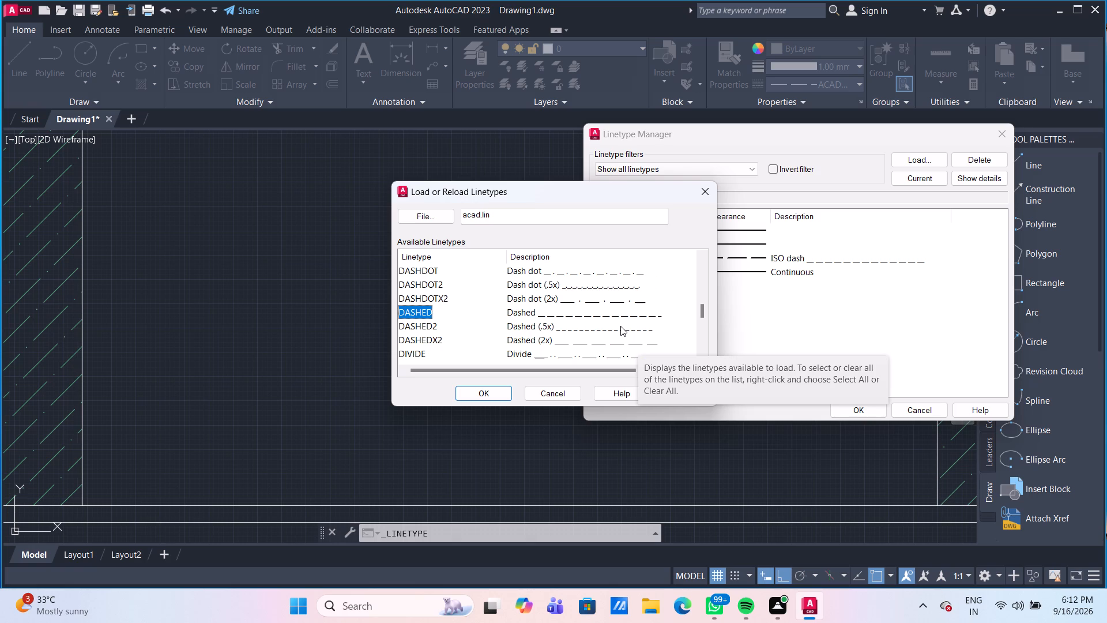
pyautogui.click(615, 316)
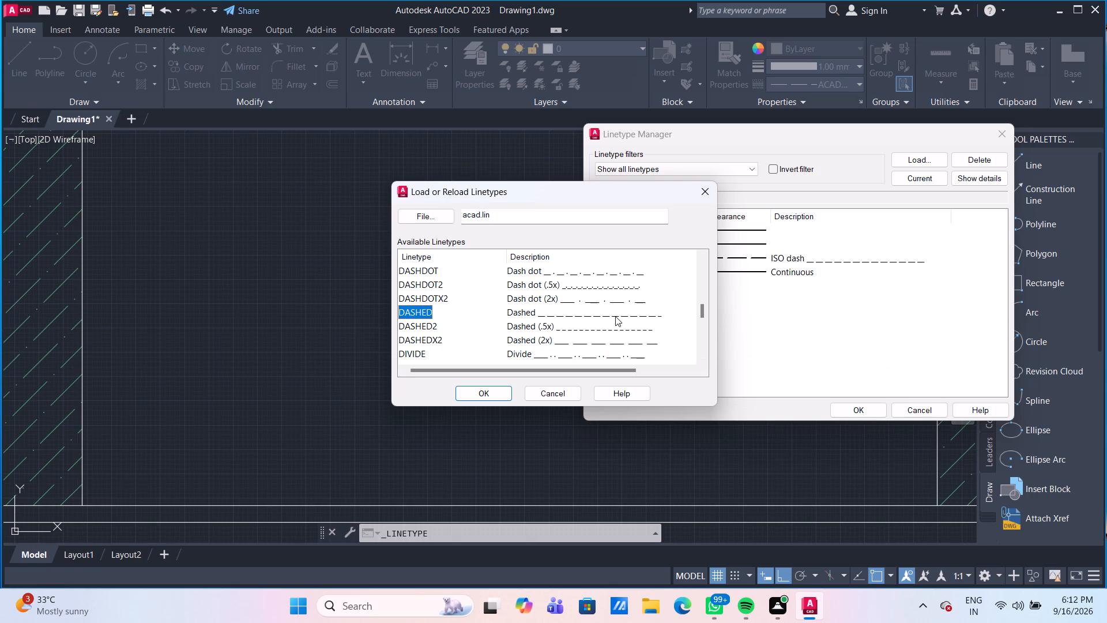
pyautogui.click(496, 389)
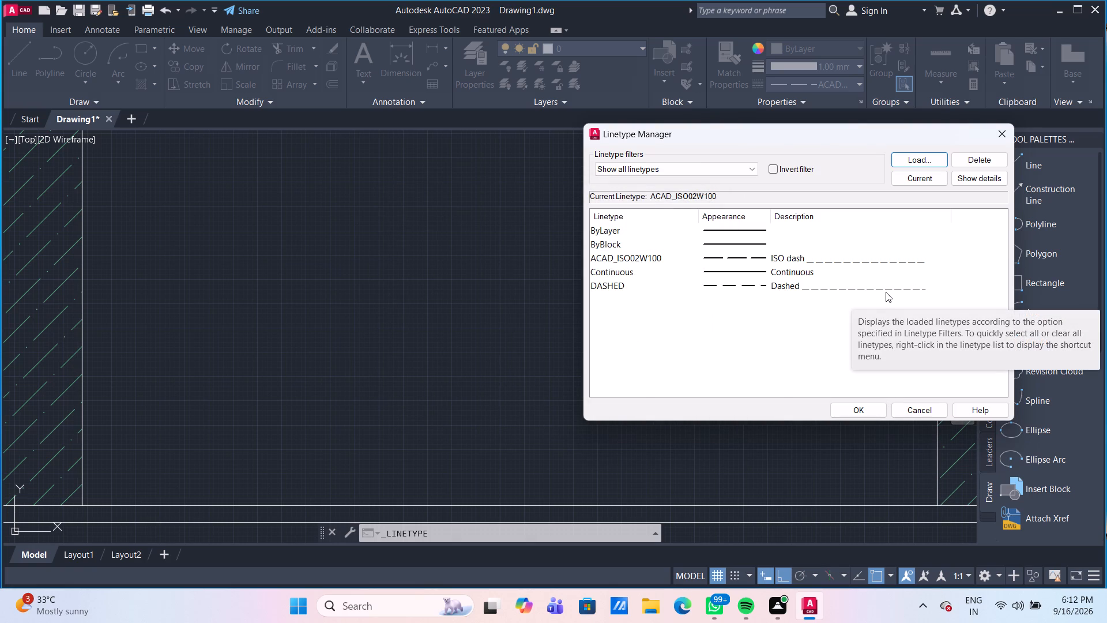
pyautogui.click(872, 290)
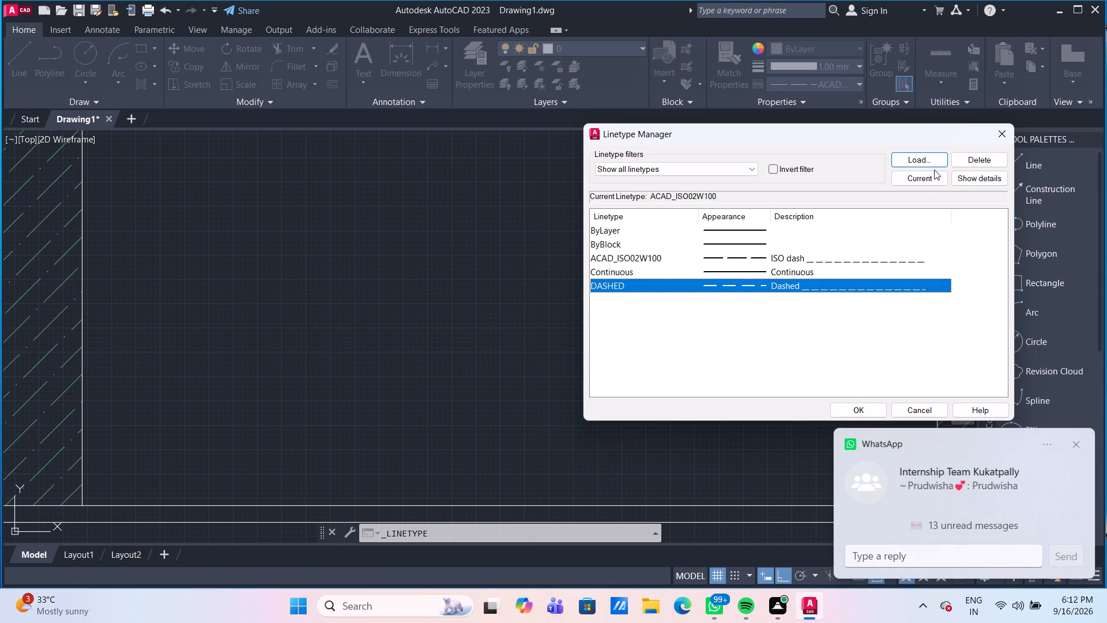
pyautogui.click(874, 286)
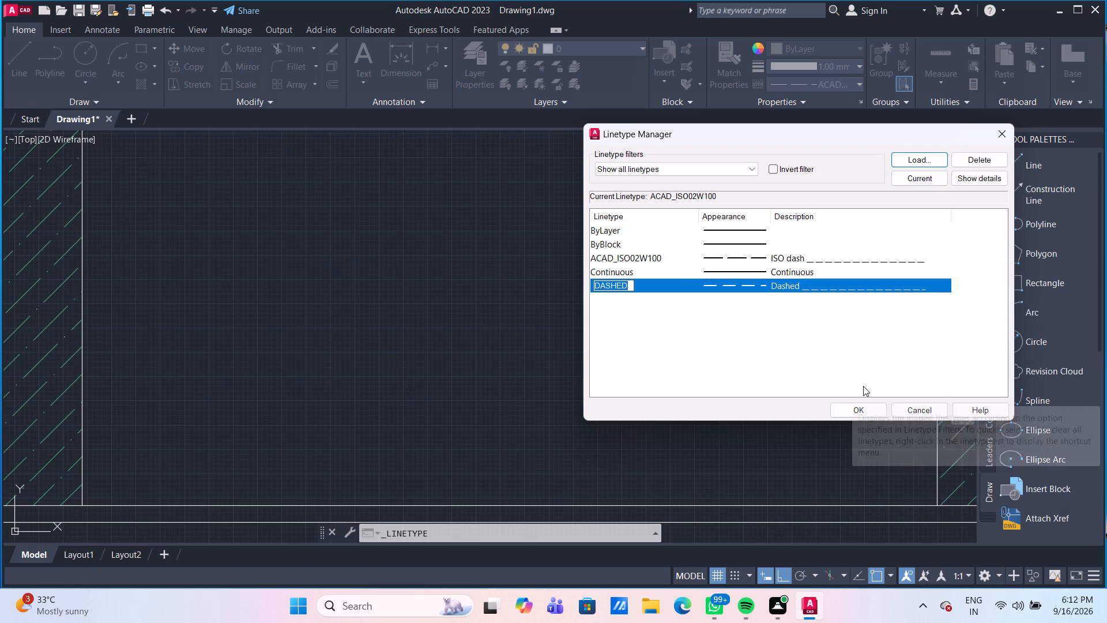
pyautogui.click(864, 410)
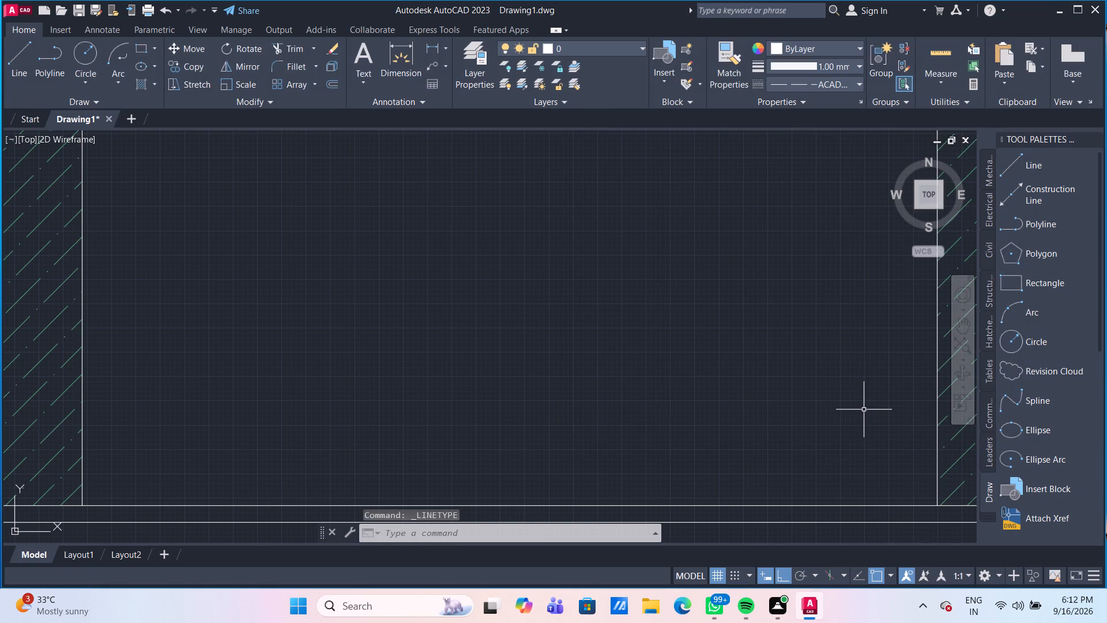
# Make DASHED the current linetype for new objects.
pyautogui.click(837, 86)
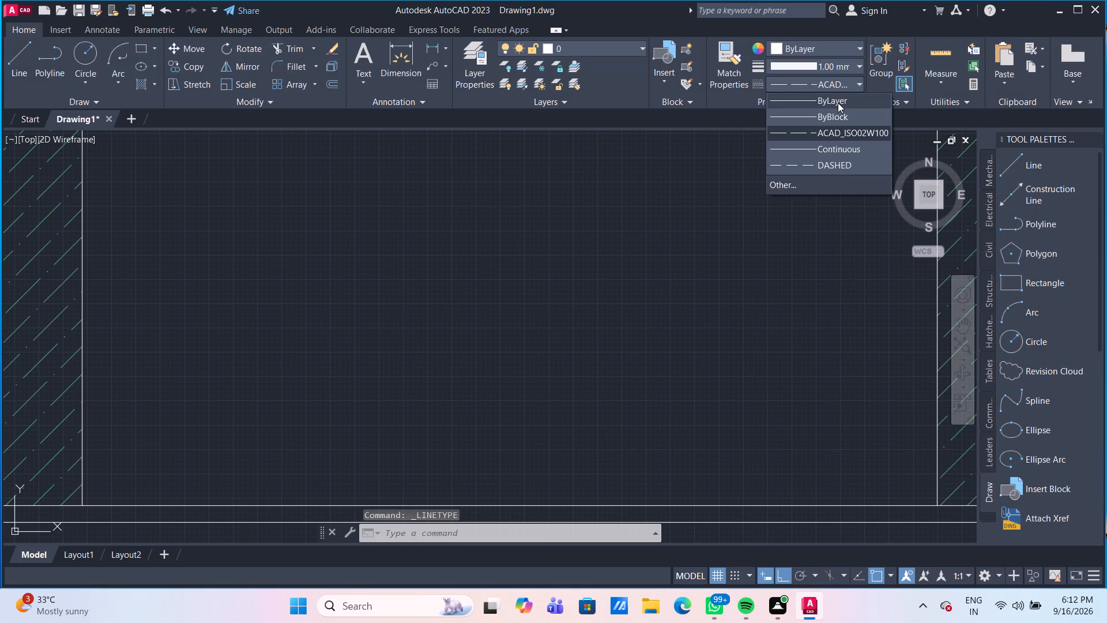
pyautogui.click(842, 162)
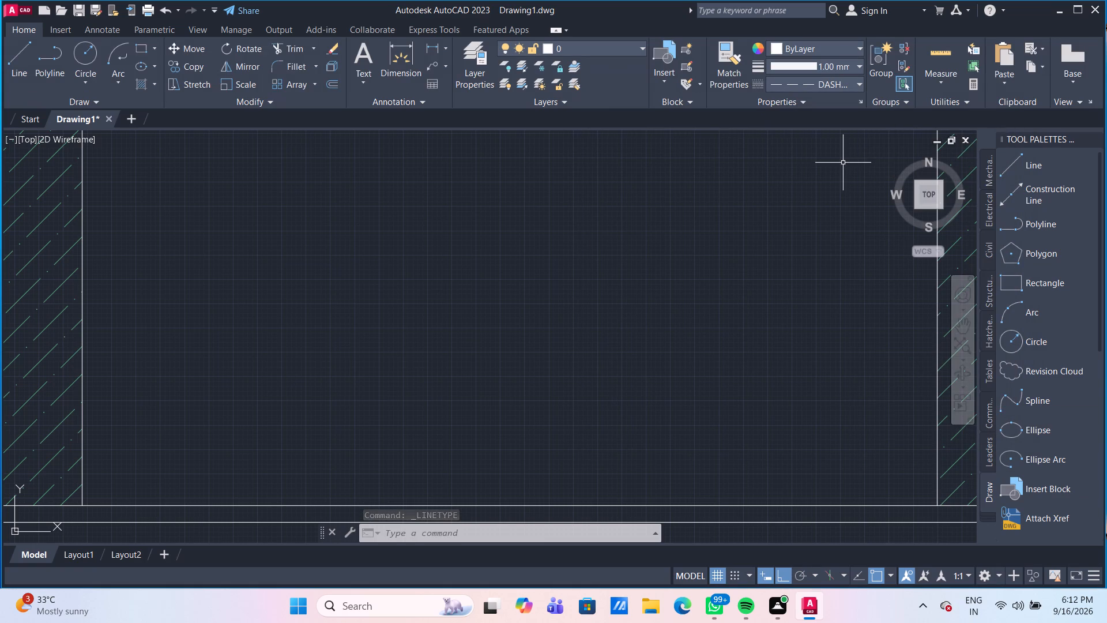
# Draw a DASHED diagonal line from the left pillar's inner base corner to where the horizontal line meets the right pillar.
pyautogui.scroll(-3, 843, 163)
pyautogui.scroll(2, 693, 231)
pyautogui.moveTo(710, 230); pyautogui.dragTo(560, 277, button='middle')
pyautogui.scroll(-1, 556, 277)
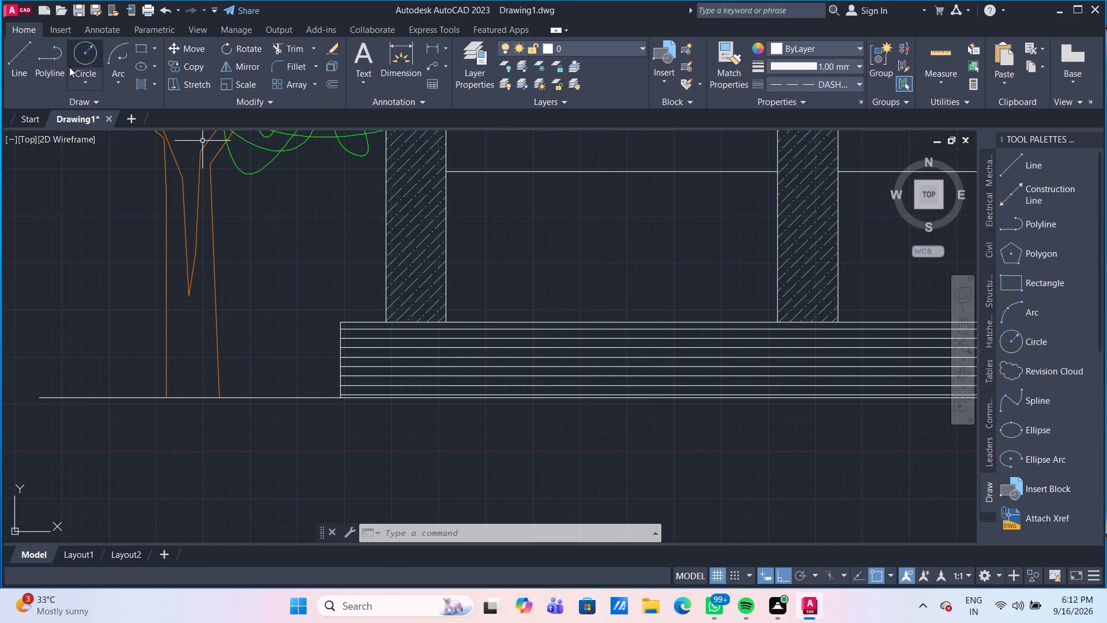
pyautogui.click(17, 59)
pyautogui.scroll(2, 490, 248)
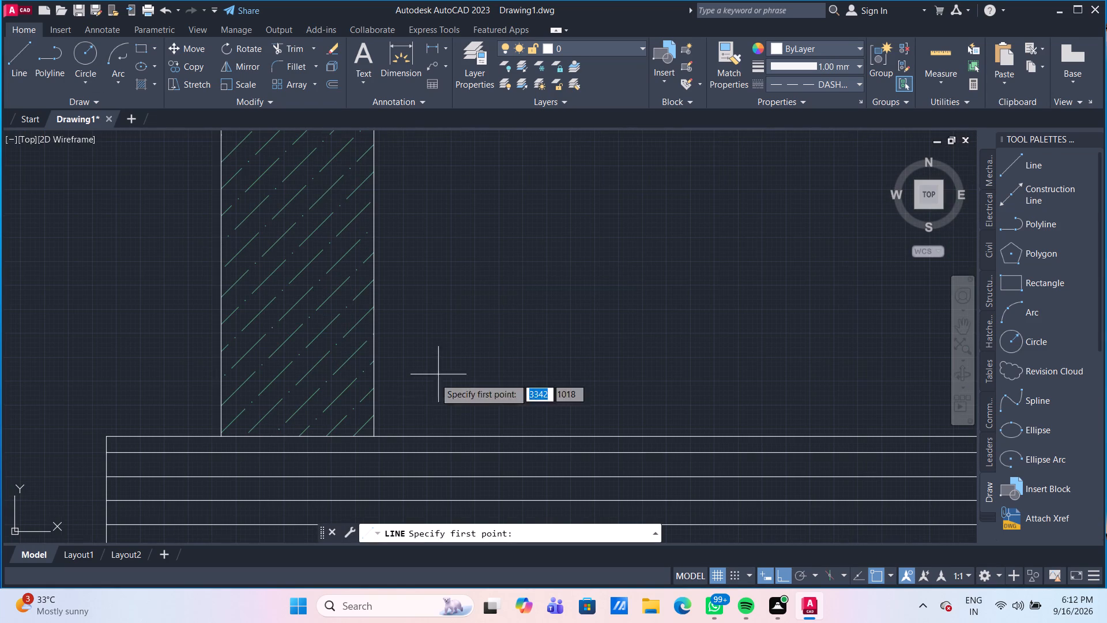
pyautogui.moveTo(375, 434); pyautogui.dragTo(382, 421)
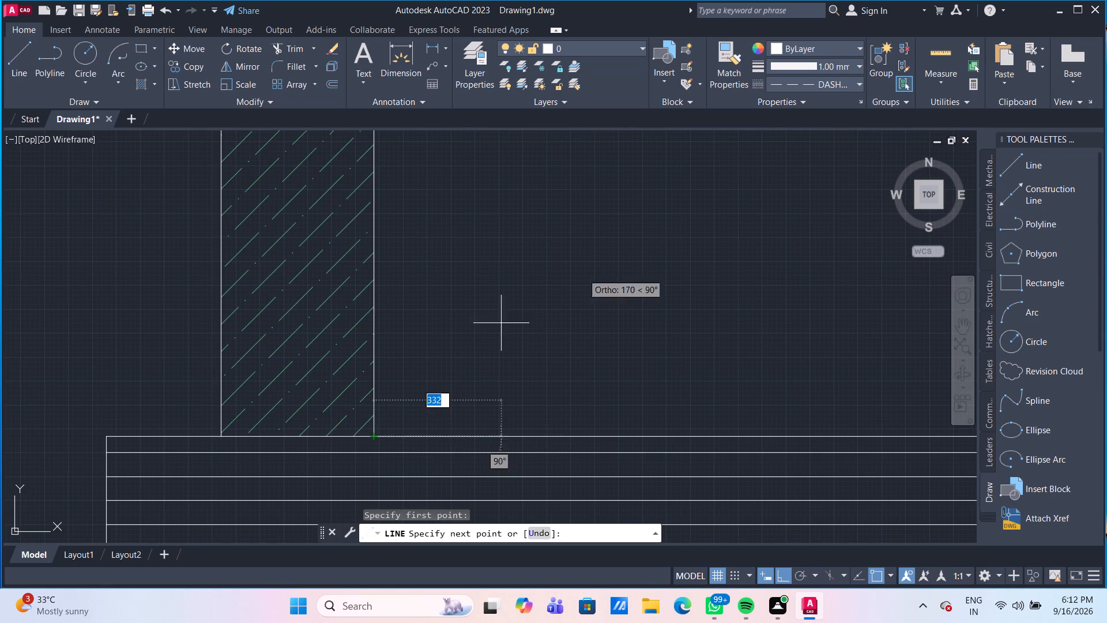
pyautogui.scroll(-1, 733, 223)
pyautogui.moveTo(733, 223); pyautogui.dragTo(572, 312, button='middle')
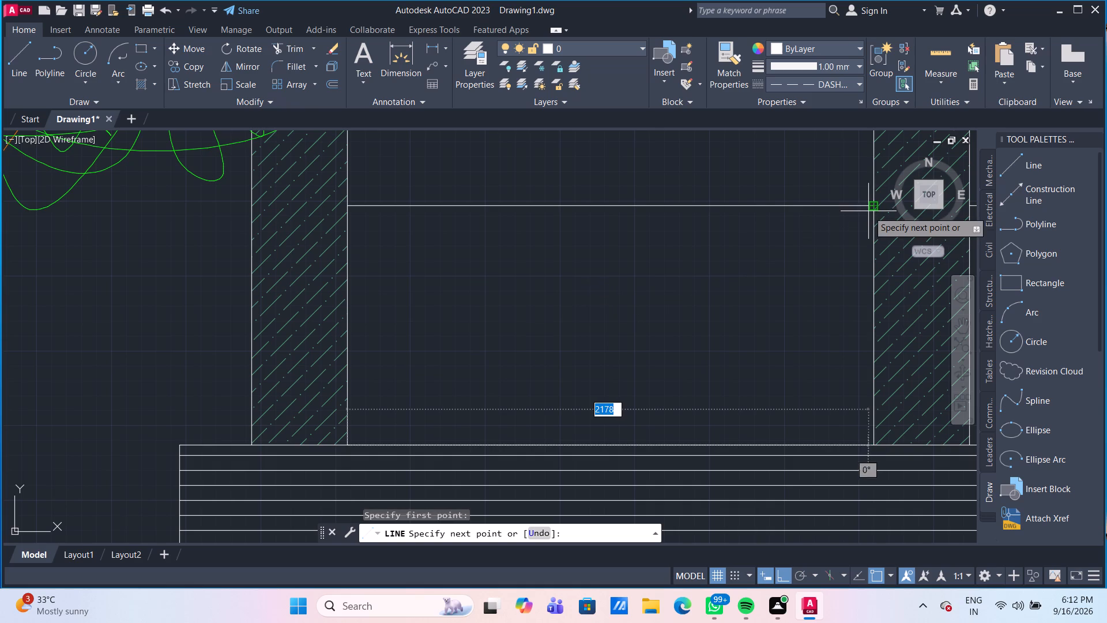
pyautogui.click(875, 208)
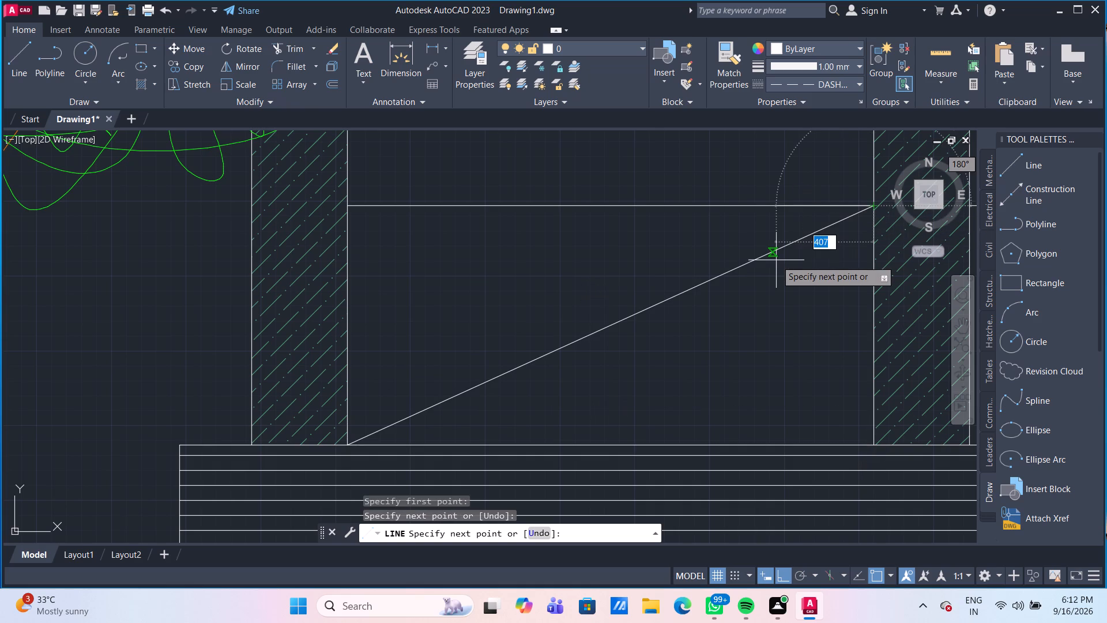
pyautogui.scroll(1, 776, 260)
pyautogui.press('Escape')
pyautogui.scroll(3, 740, 284)
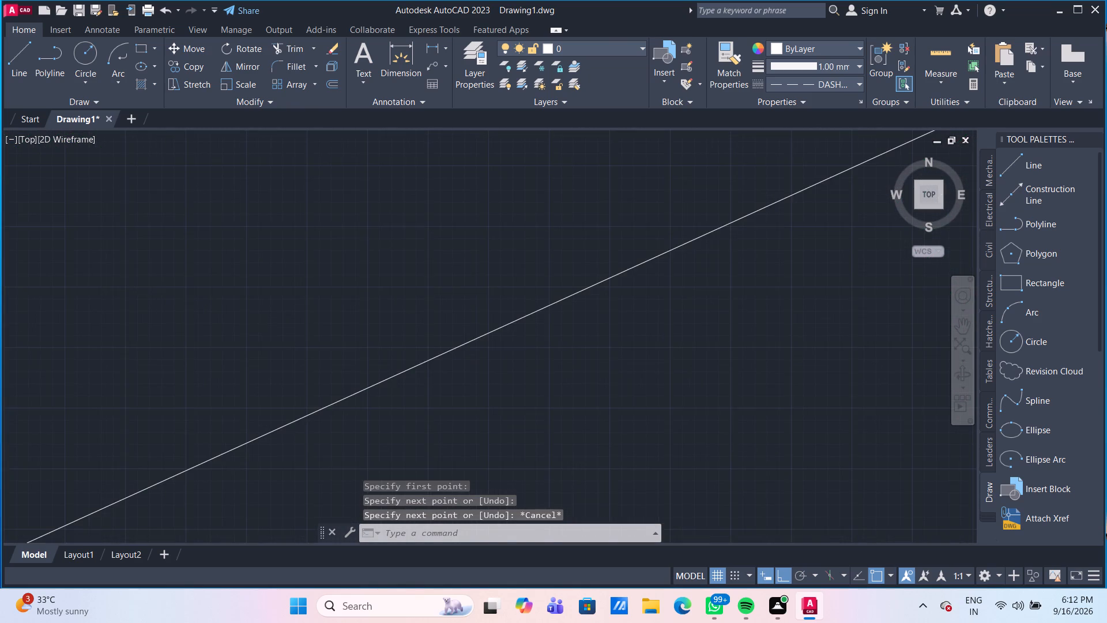
# Erase the DASHED diagonal line from the ground-floor opening between the pillars.
pyautogui.scroll(-5, 737, 284)
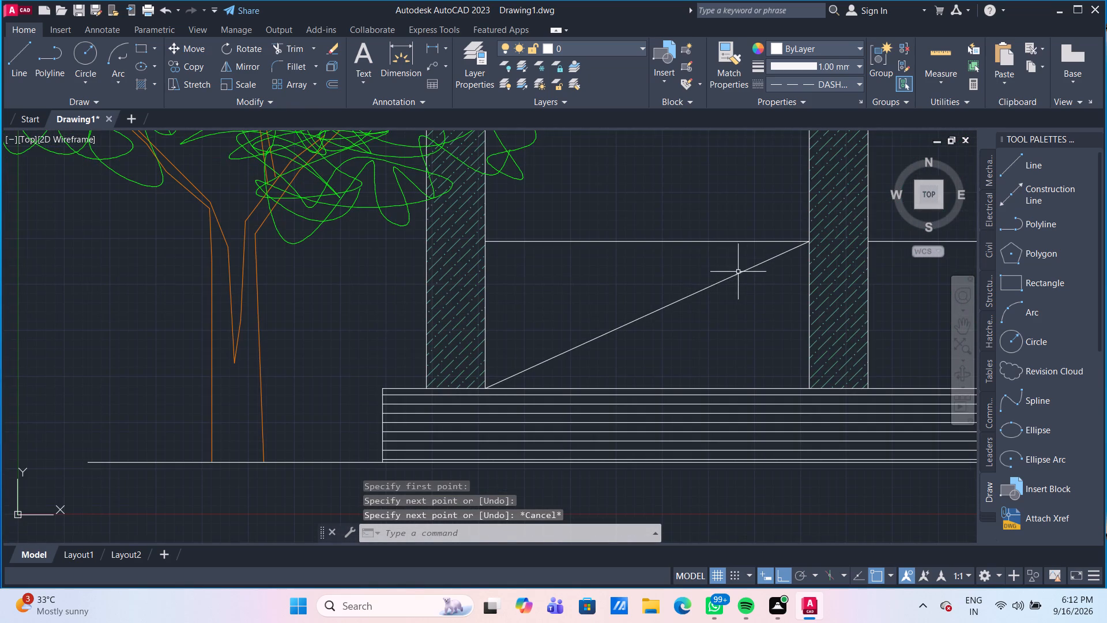
pyautogui.click(739, 274)
pyautogui.press('Delete')
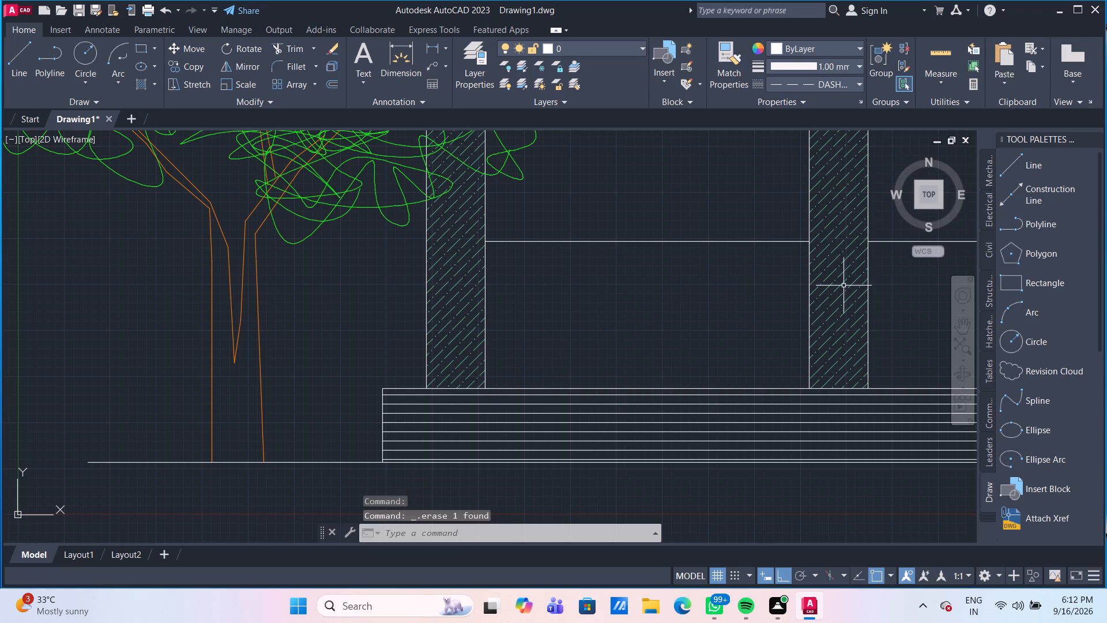
# Browse the acad.lin linetypes and load the HIDDENX2 linetype into the drawing.
pyautogui.click(845, 82)
pyautogui.click(834, 179)
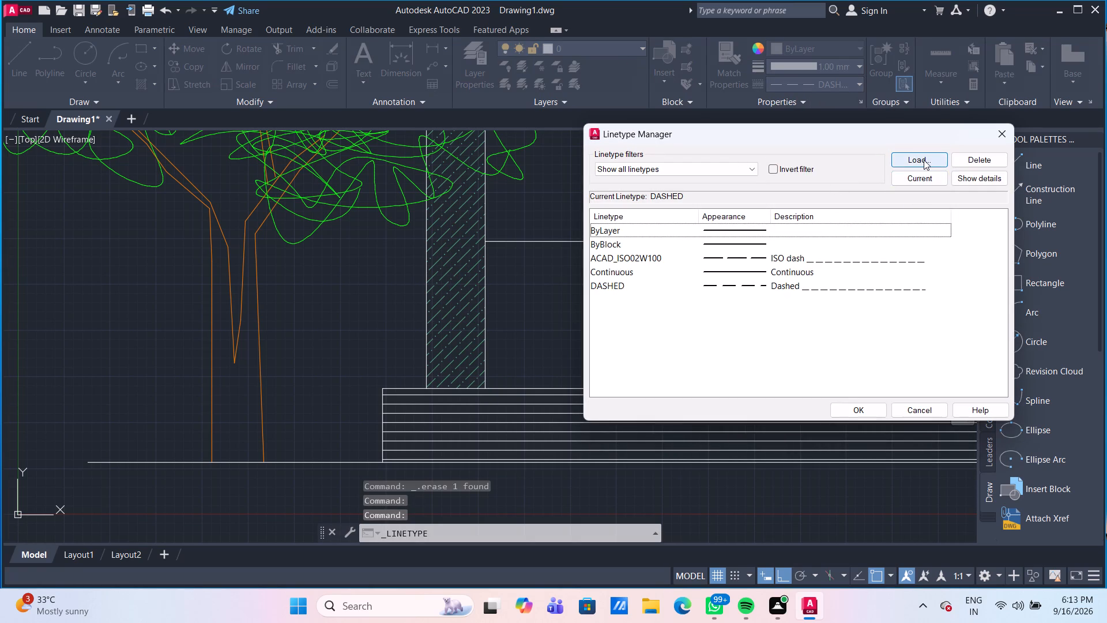
pyautogui.click(924, 160)
pyautogui.scroll(-6, 688, 298)
pyautogui.scroll(-2, 624, 332)
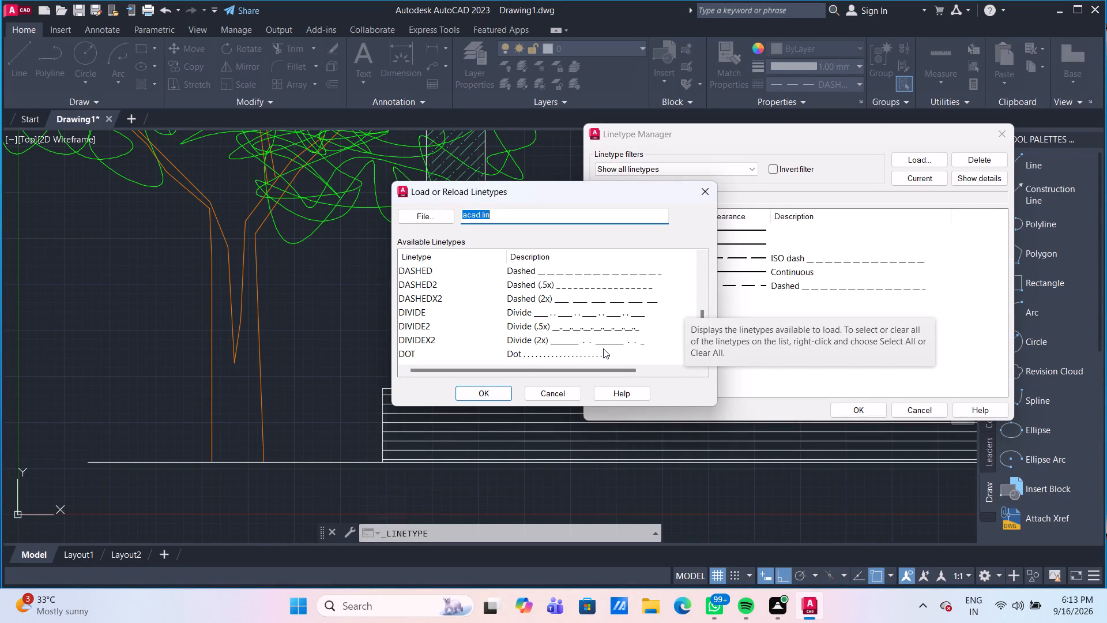
pyautogui.scroll(-3, 592, 335)
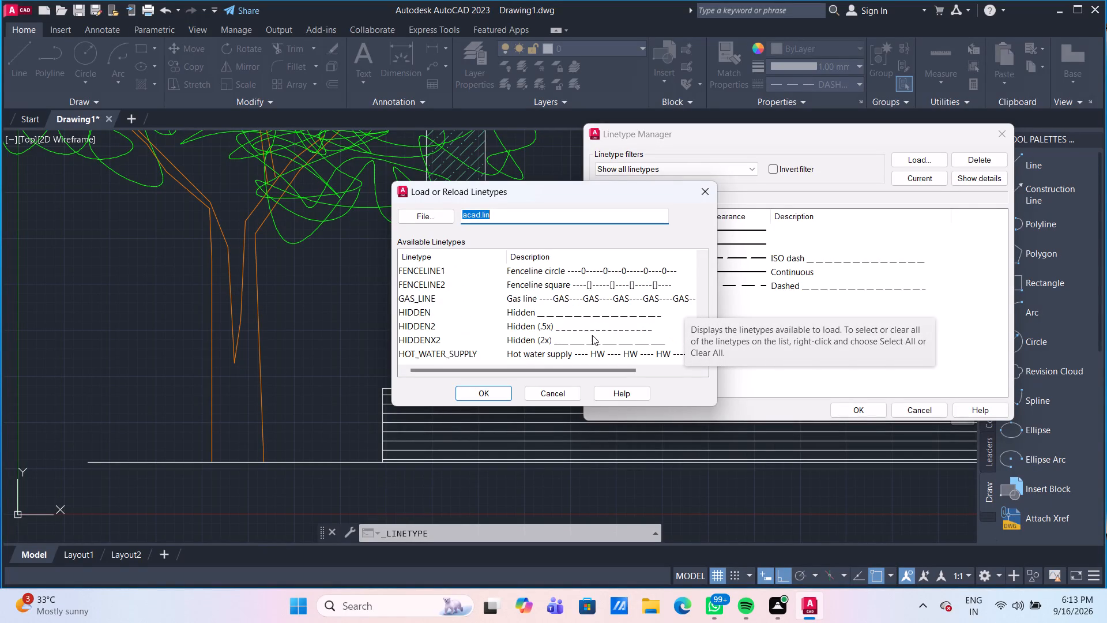
pyautogui.scroll(-7, 592, 335)
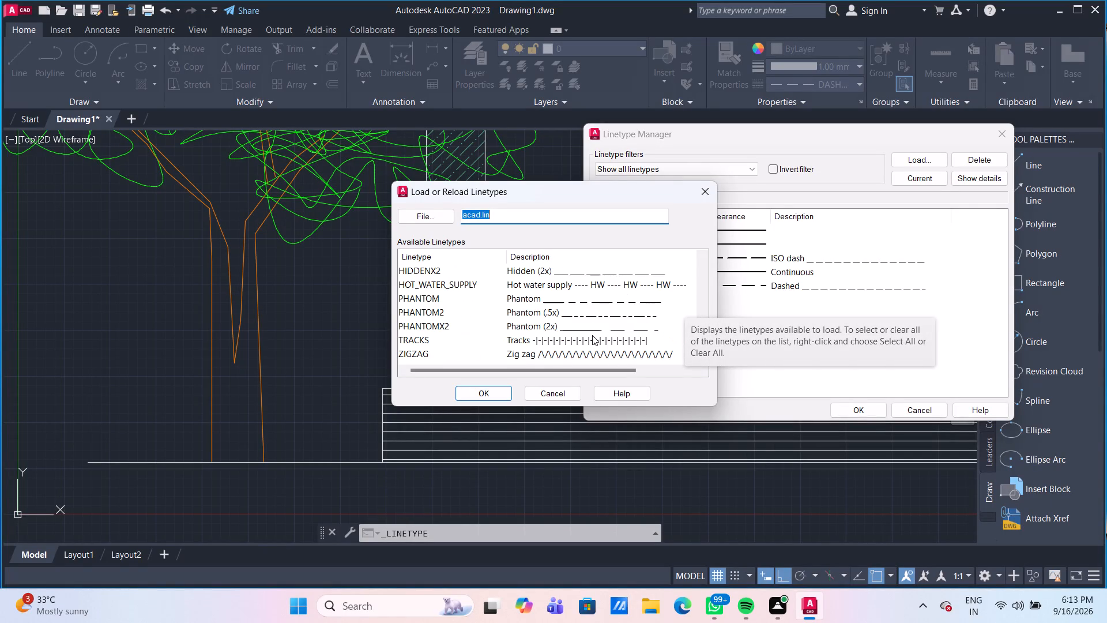
pyautogui.click(594, 273)
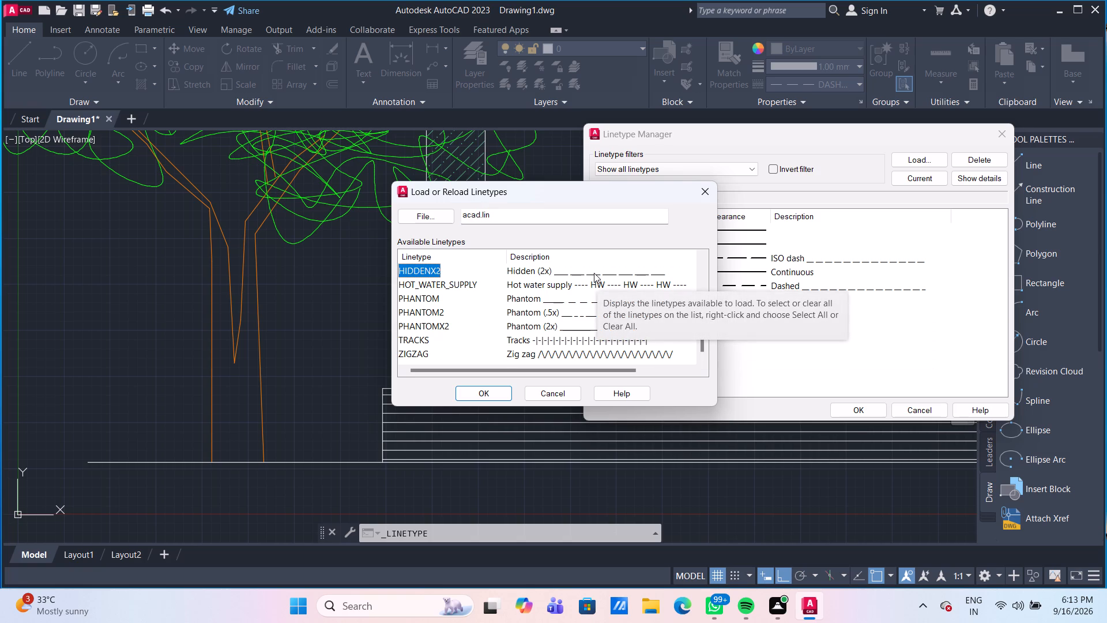
pyautogui.scroll(1, 594, 273)
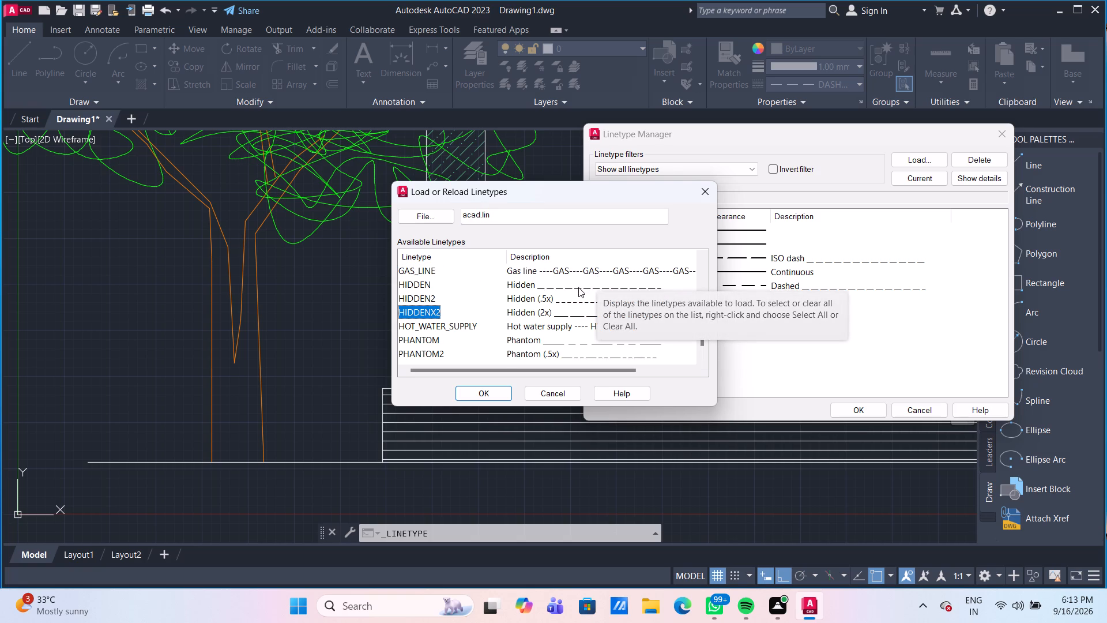
pyautogui.click(578, 287)
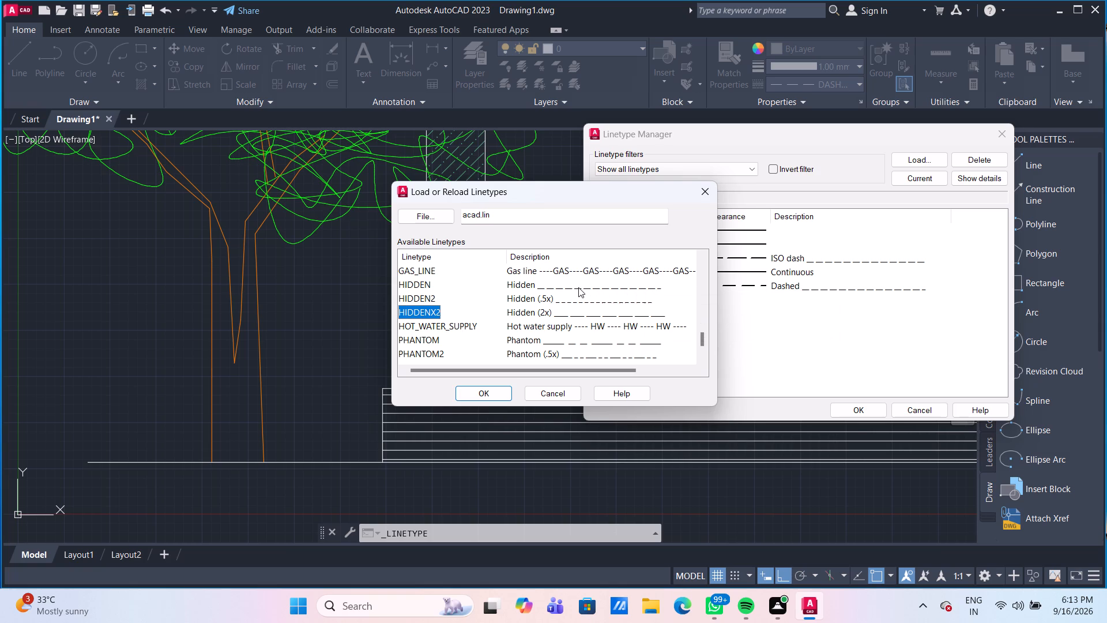
pyautogui.click(571, 316)
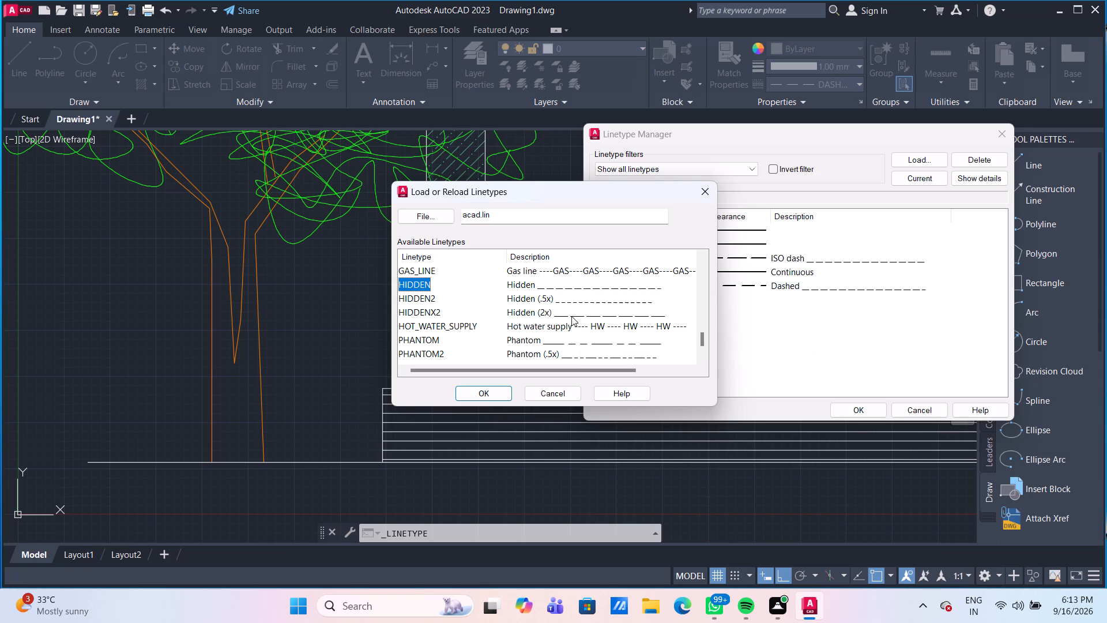
pyautogui.click(479, 392)
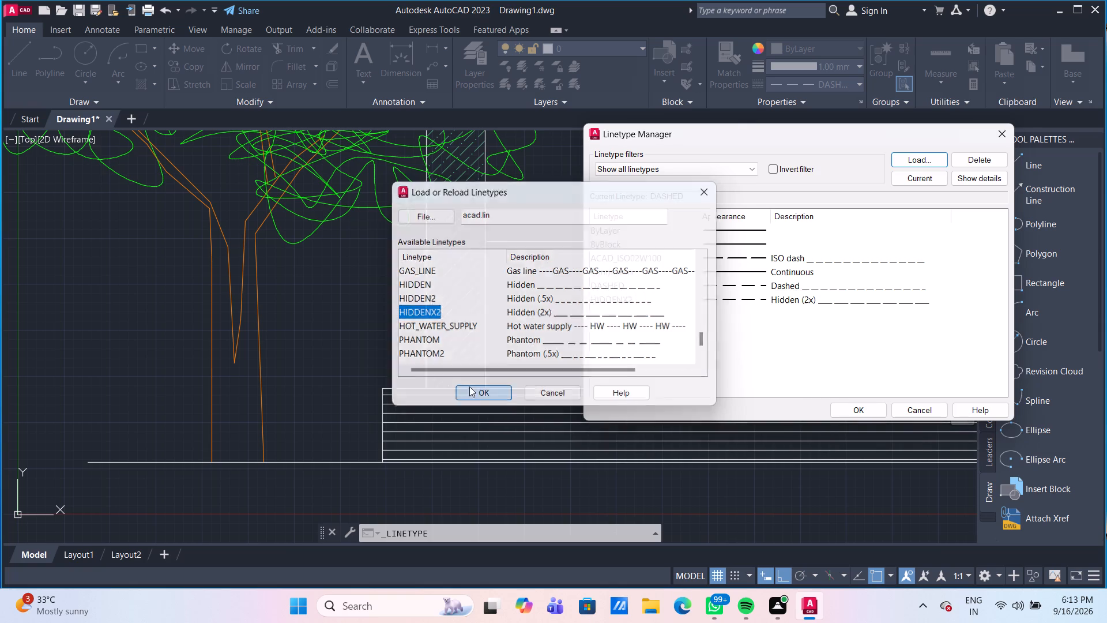
pyautogui.click(833, 304)
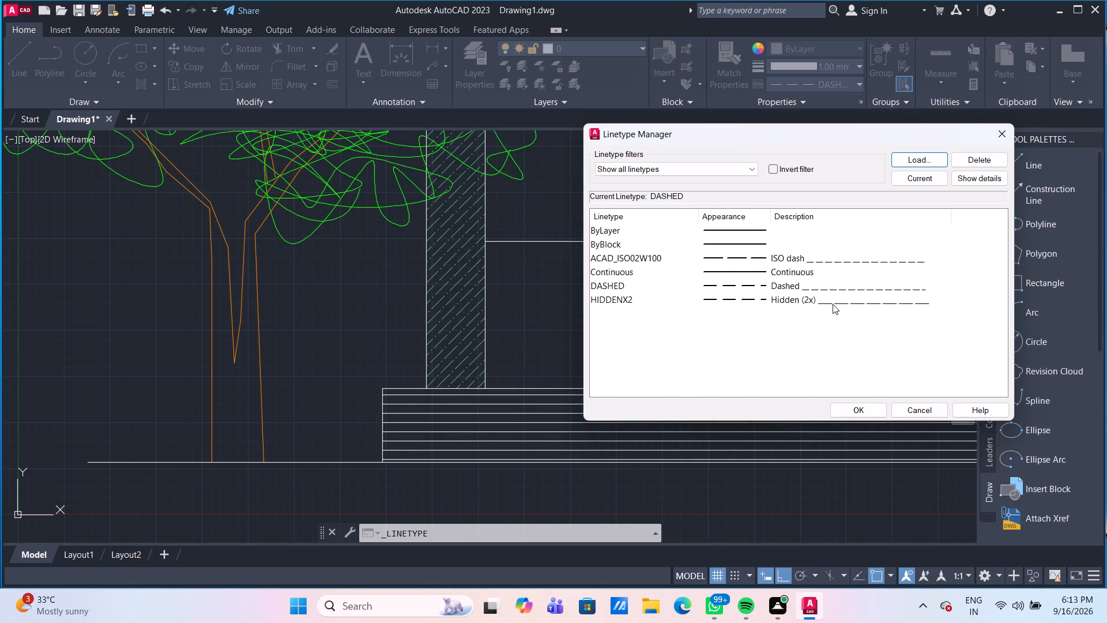
pyautogui.click(865, 412)
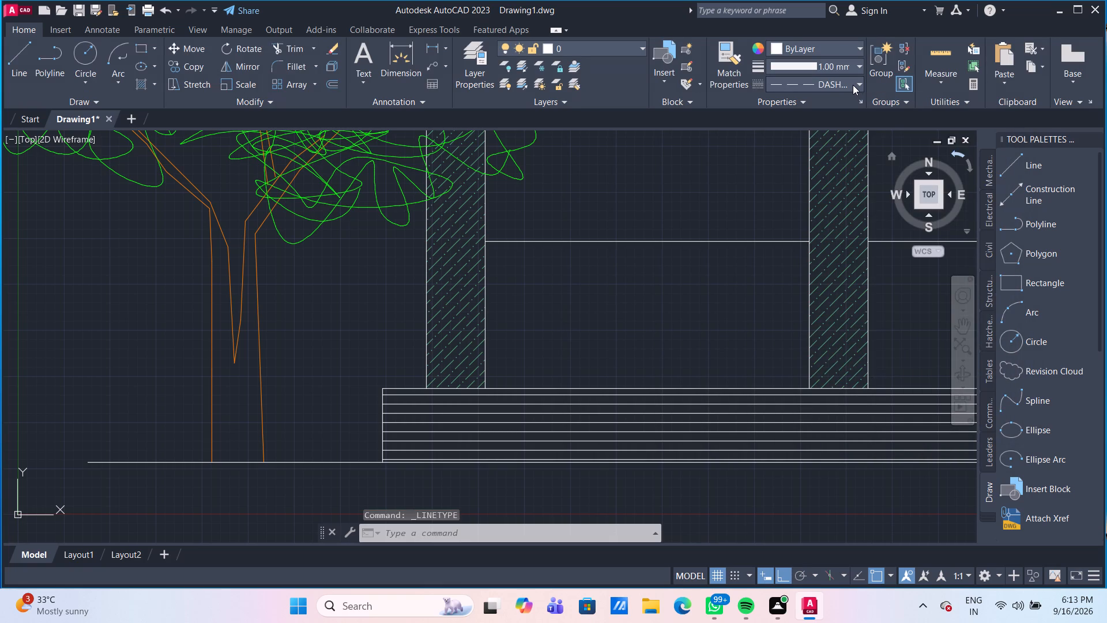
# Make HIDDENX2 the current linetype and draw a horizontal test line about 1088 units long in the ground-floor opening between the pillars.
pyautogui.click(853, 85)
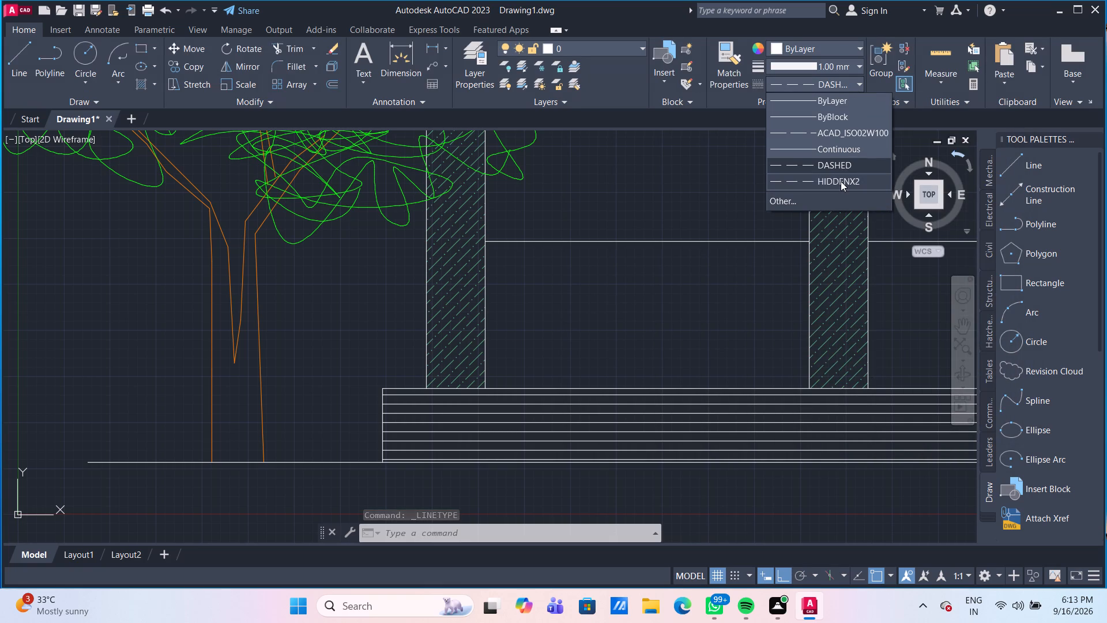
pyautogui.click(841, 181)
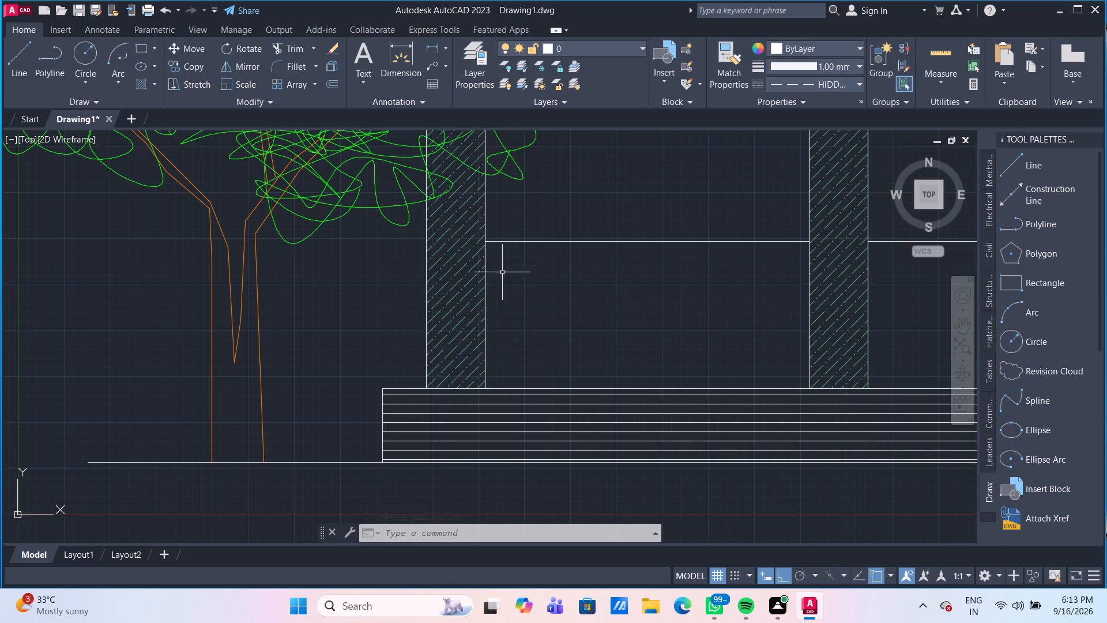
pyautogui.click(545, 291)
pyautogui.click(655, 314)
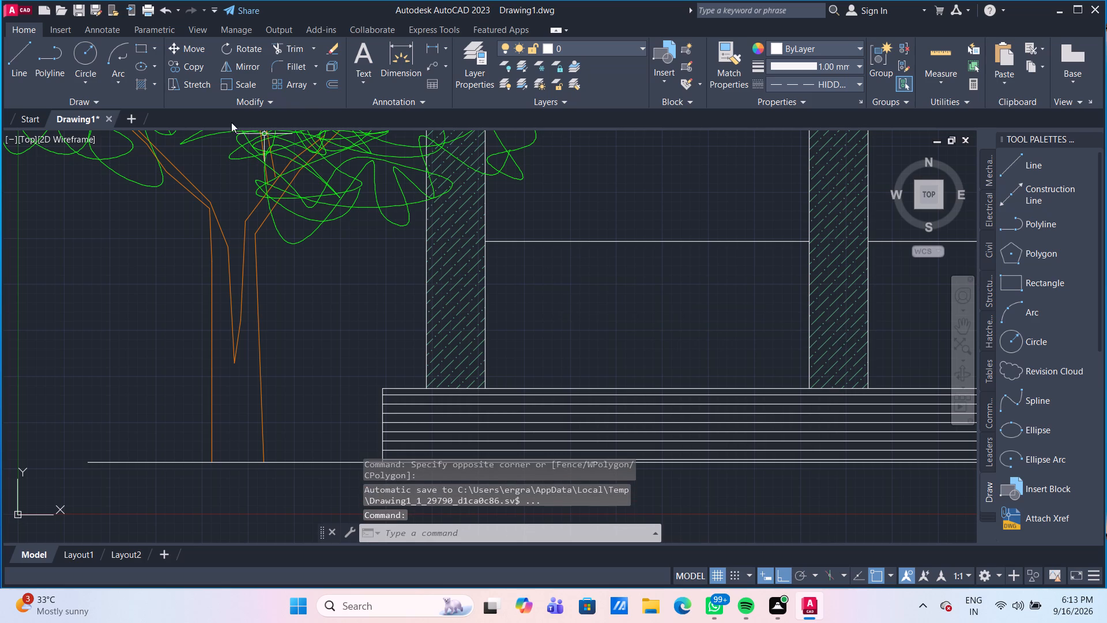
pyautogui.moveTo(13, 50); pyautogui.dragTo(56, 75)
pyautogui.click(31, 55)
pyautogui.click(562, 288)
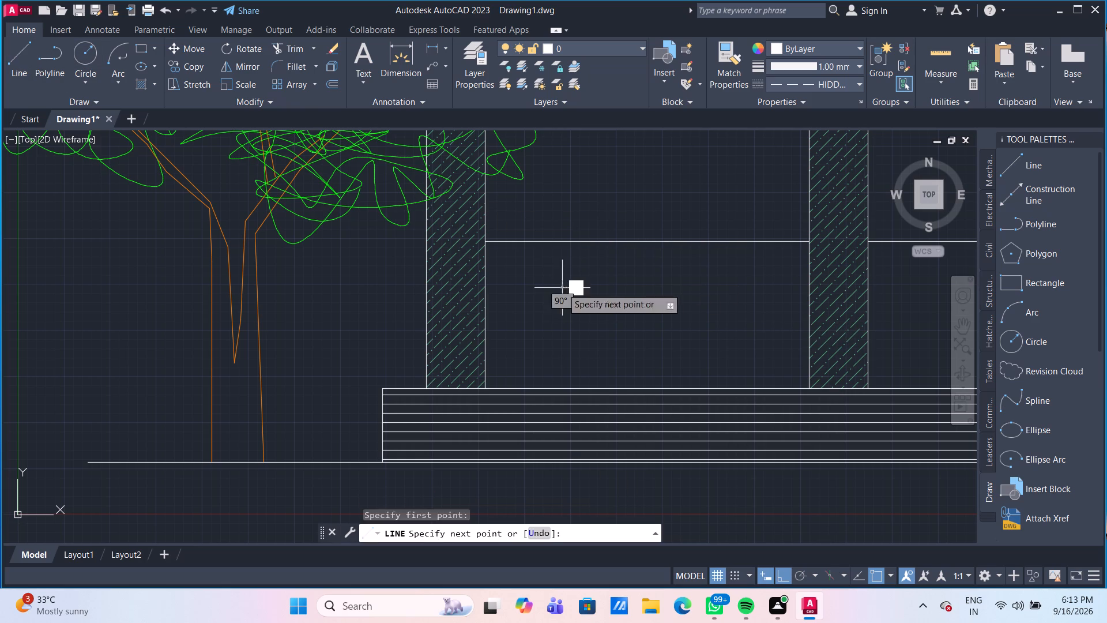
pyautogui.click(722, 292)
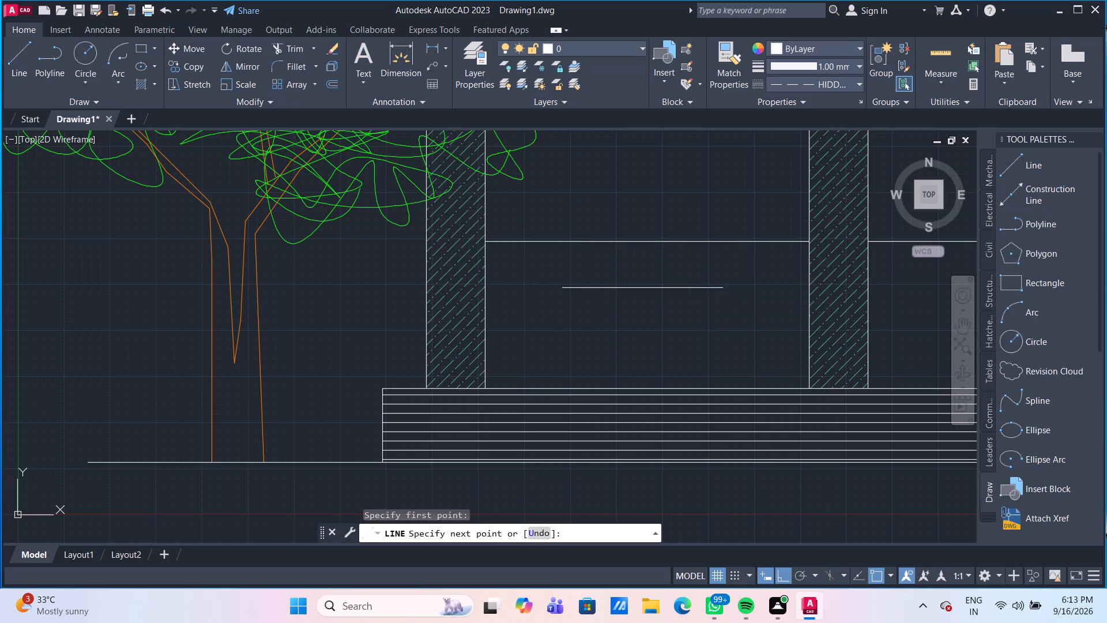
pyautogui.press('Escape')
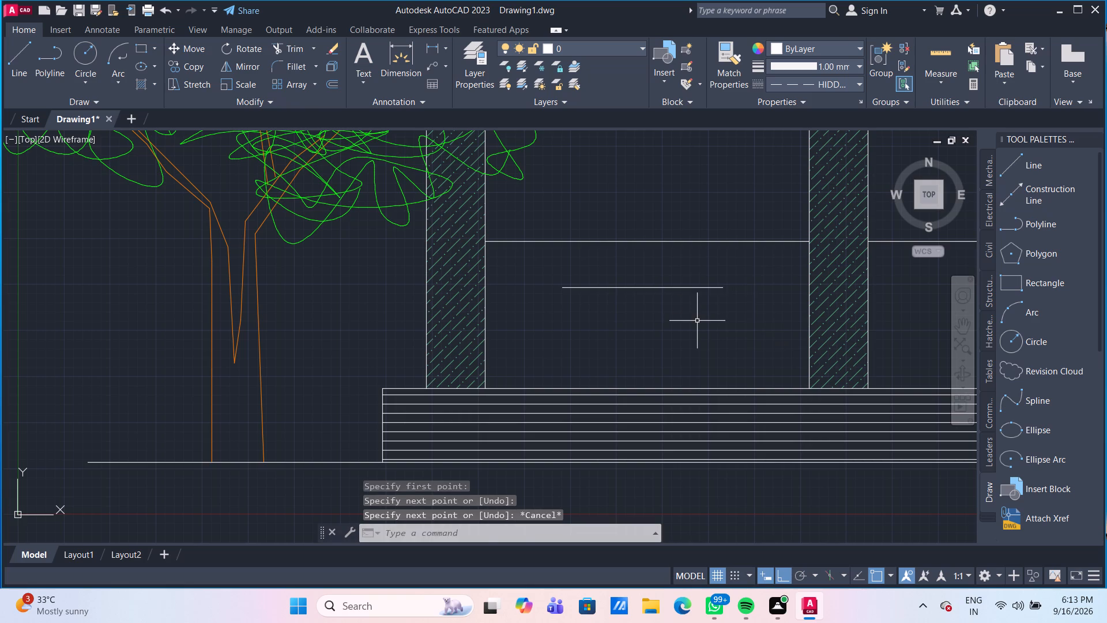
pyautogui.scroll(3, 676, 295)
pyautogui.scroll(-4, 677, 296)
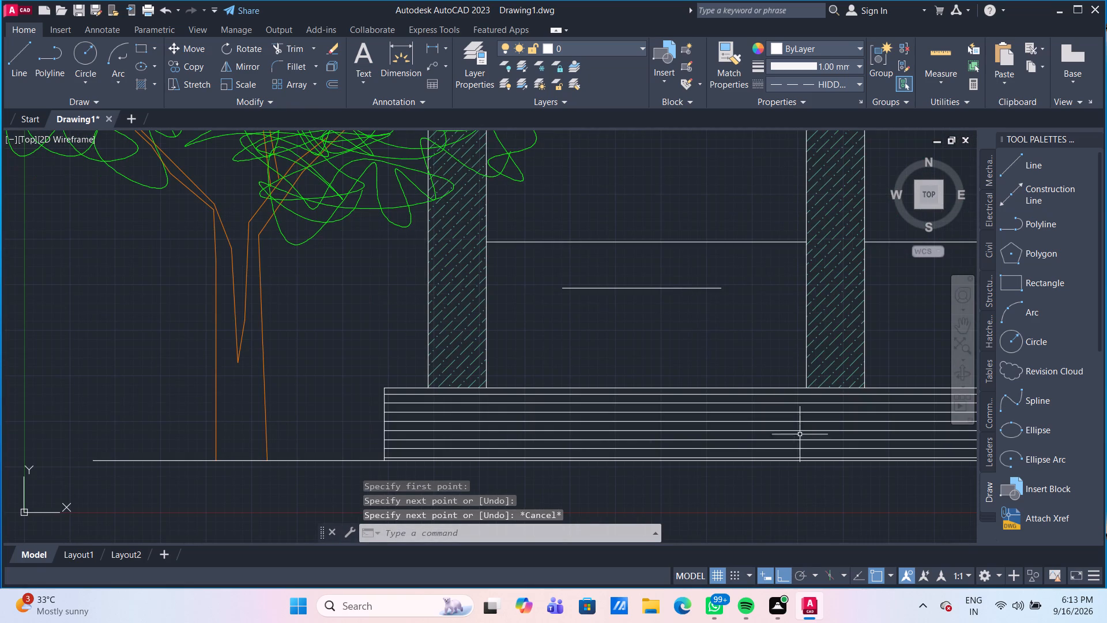
# Switch to Spotify, pause the current song, and return to the AutoCAD drawing.
pyautogui.click(744, 618)
pyautogui.click(387, 475)
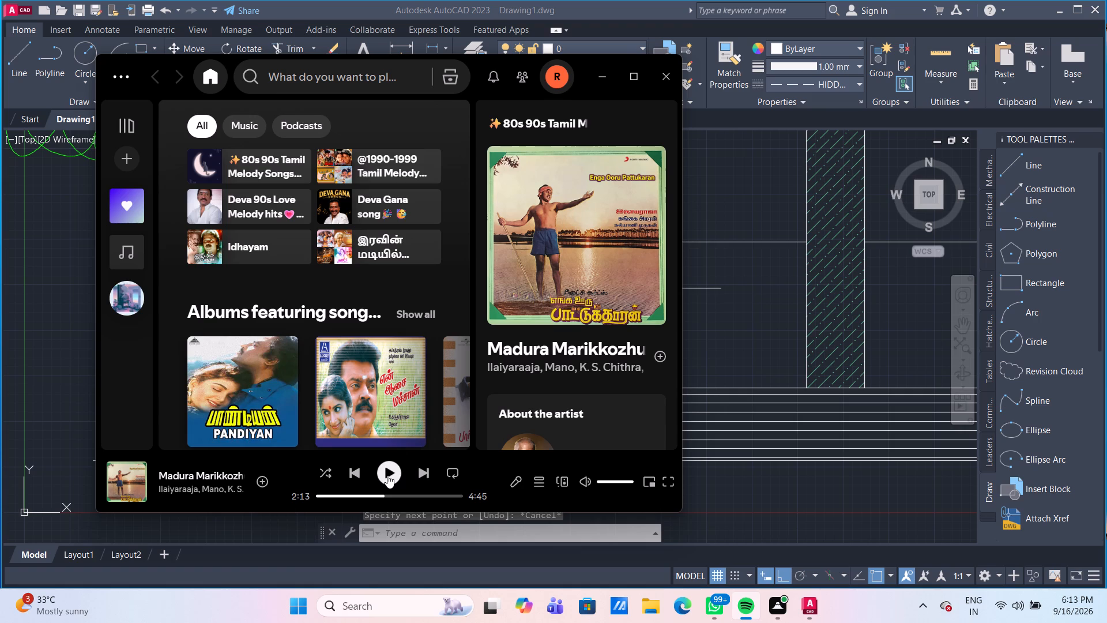
pyautogui.click(845, 496)
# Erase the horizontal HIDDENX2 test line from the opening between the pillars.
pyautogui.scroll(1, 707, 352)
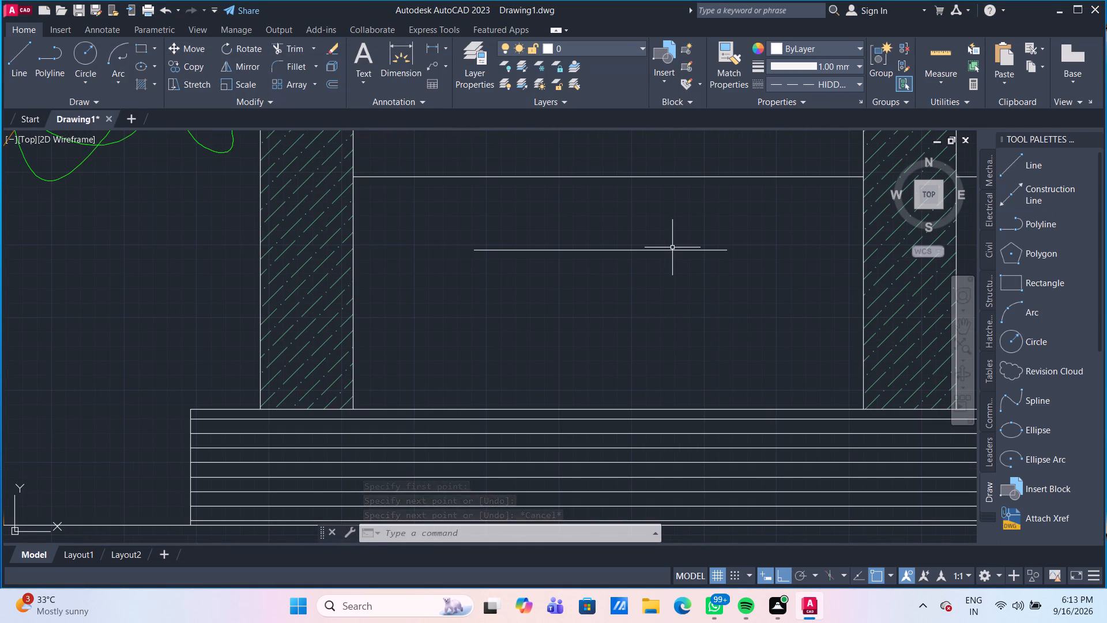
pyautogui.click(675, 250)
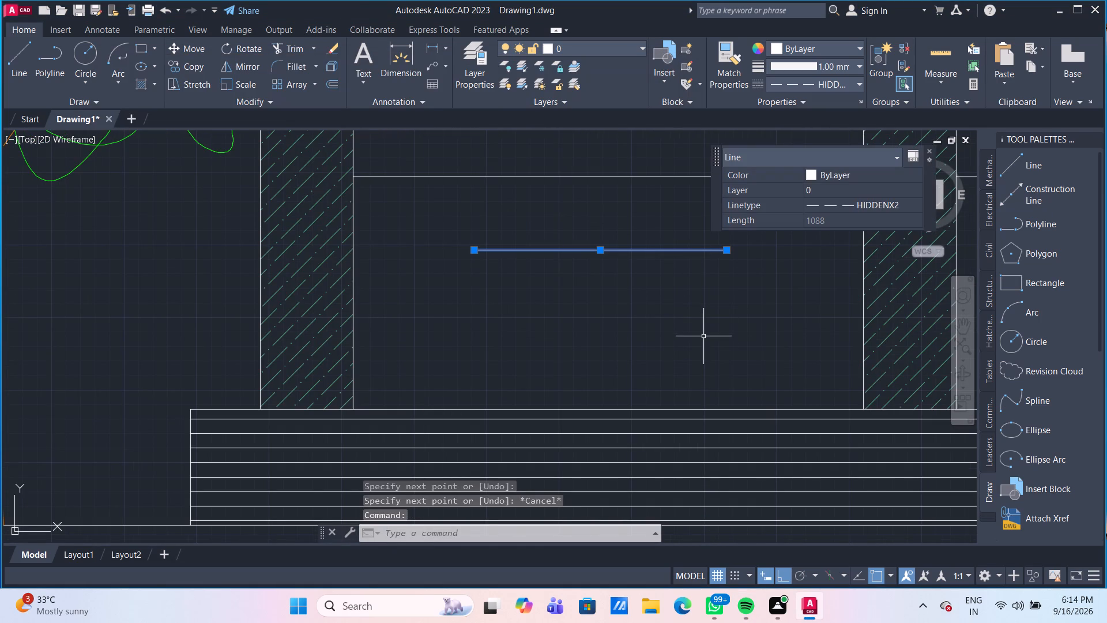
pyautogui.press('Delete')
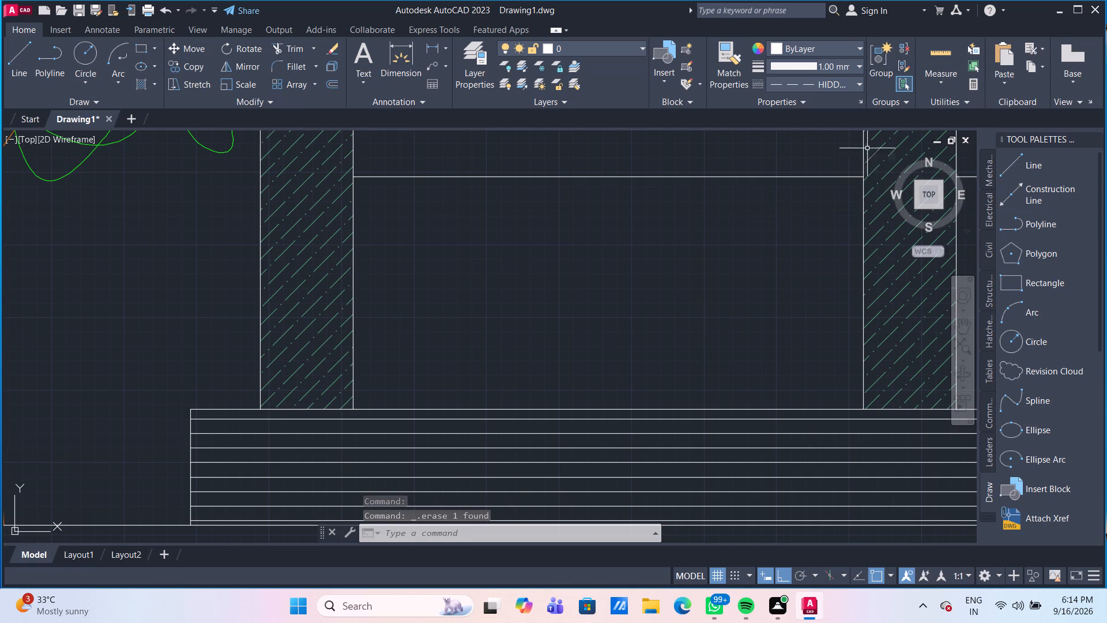
# Set the current lineweight to Default and the current linetype to DASHED for new objects.
pyautogui.click(857, 63)
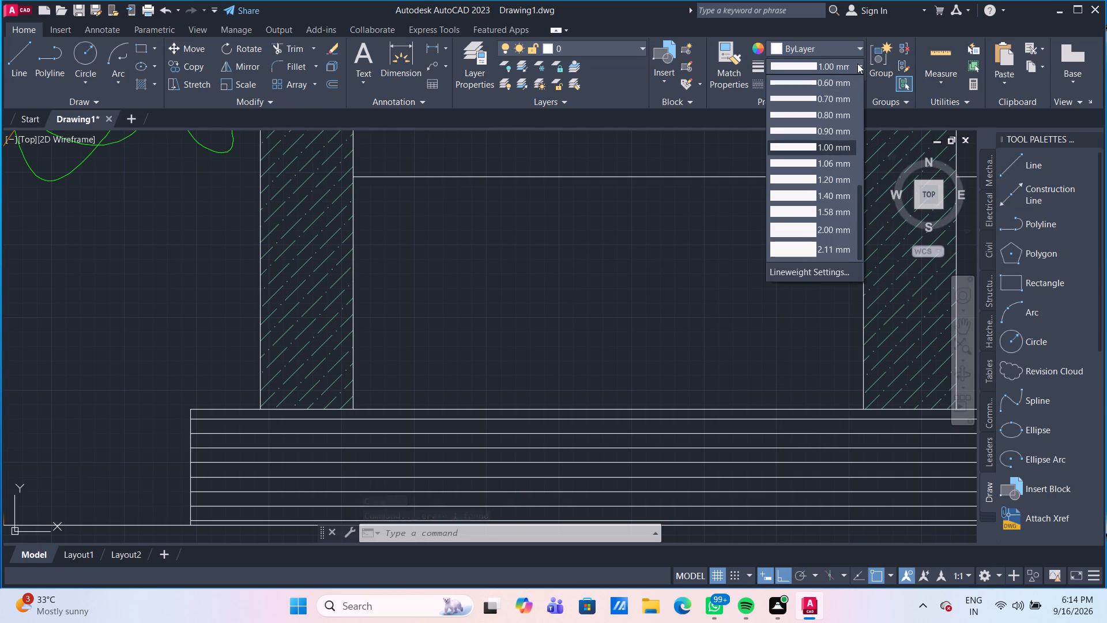
pyautogui.scroll(5, 826, 122)
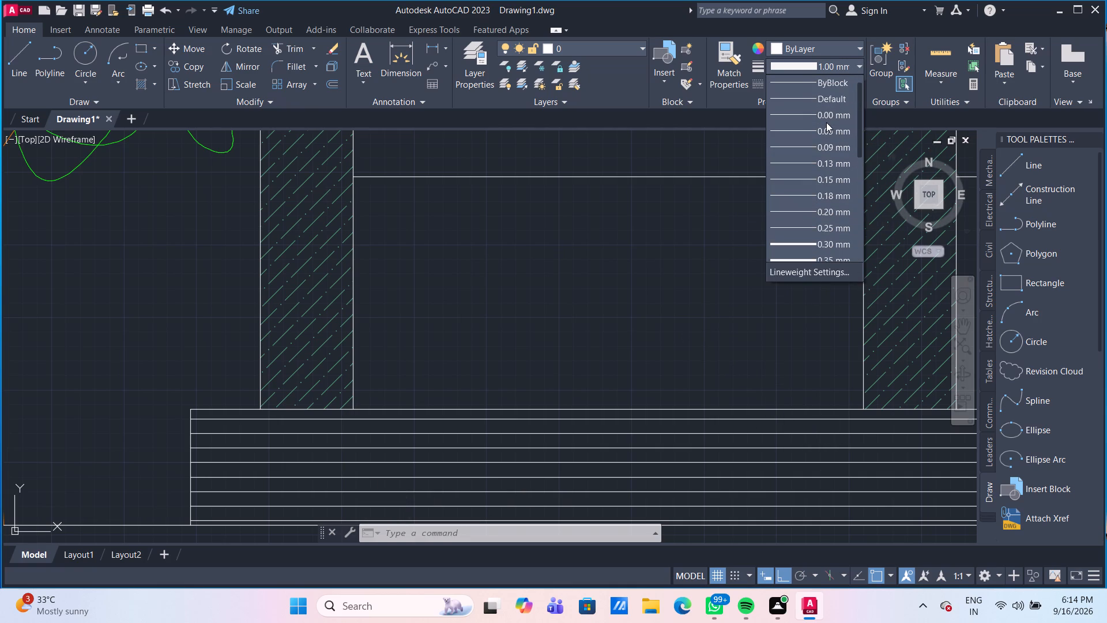
pyautogui.click(840, 95)
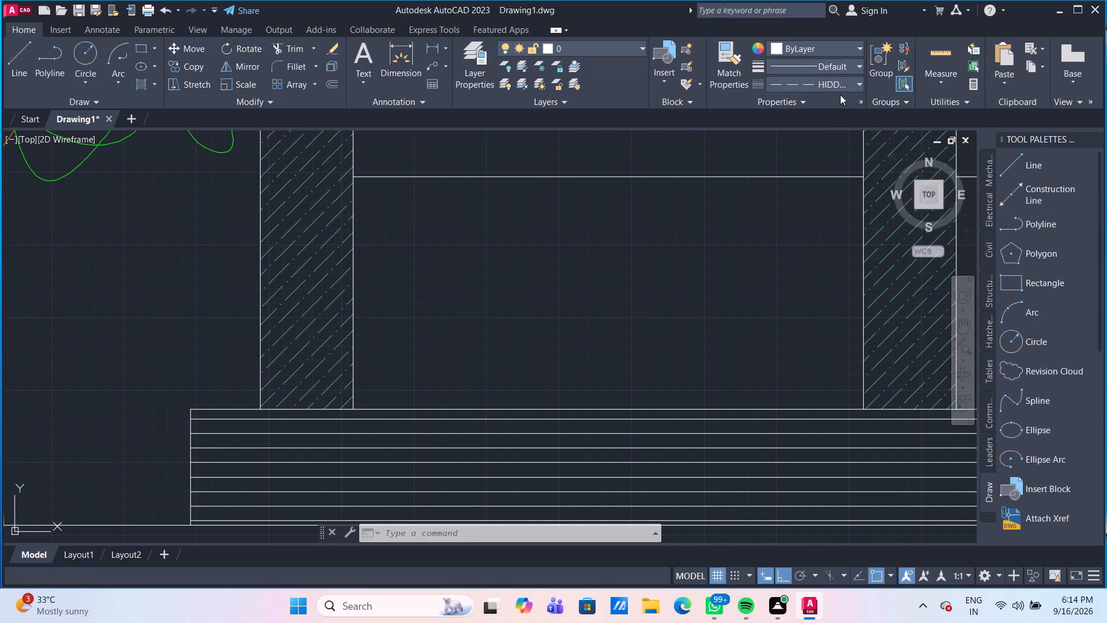
pyautogui.click(853, 87)
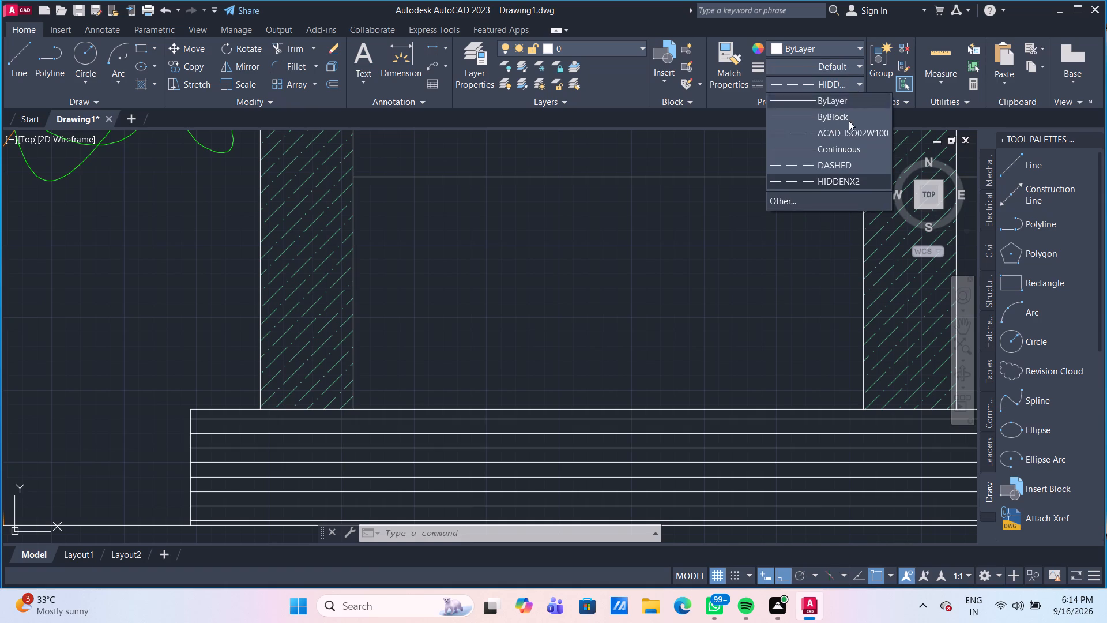
pyautogui.click(844, 163)
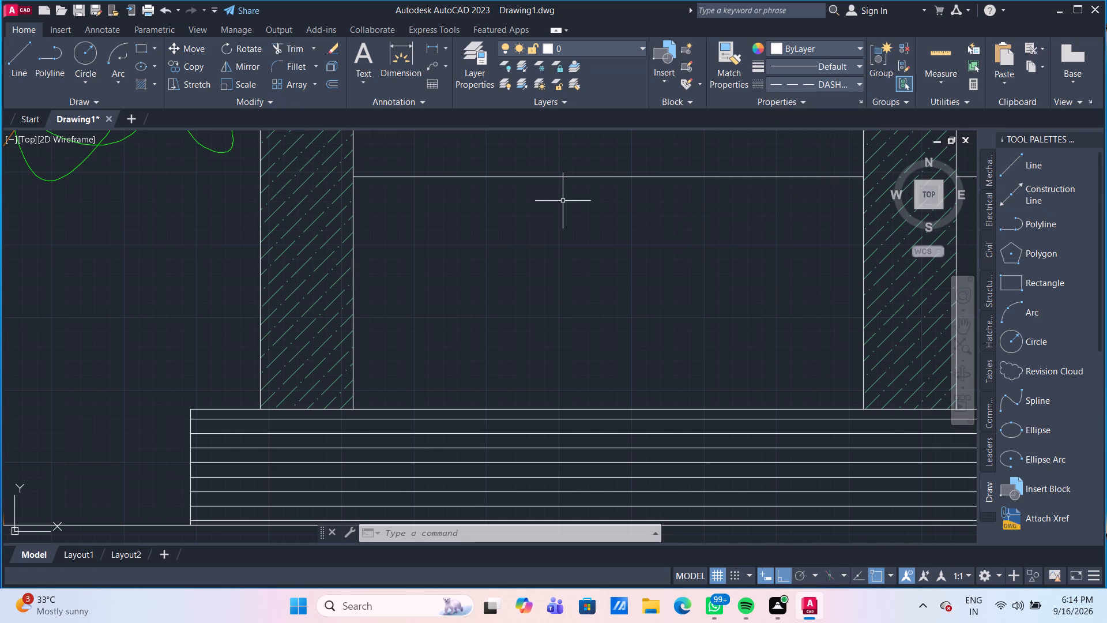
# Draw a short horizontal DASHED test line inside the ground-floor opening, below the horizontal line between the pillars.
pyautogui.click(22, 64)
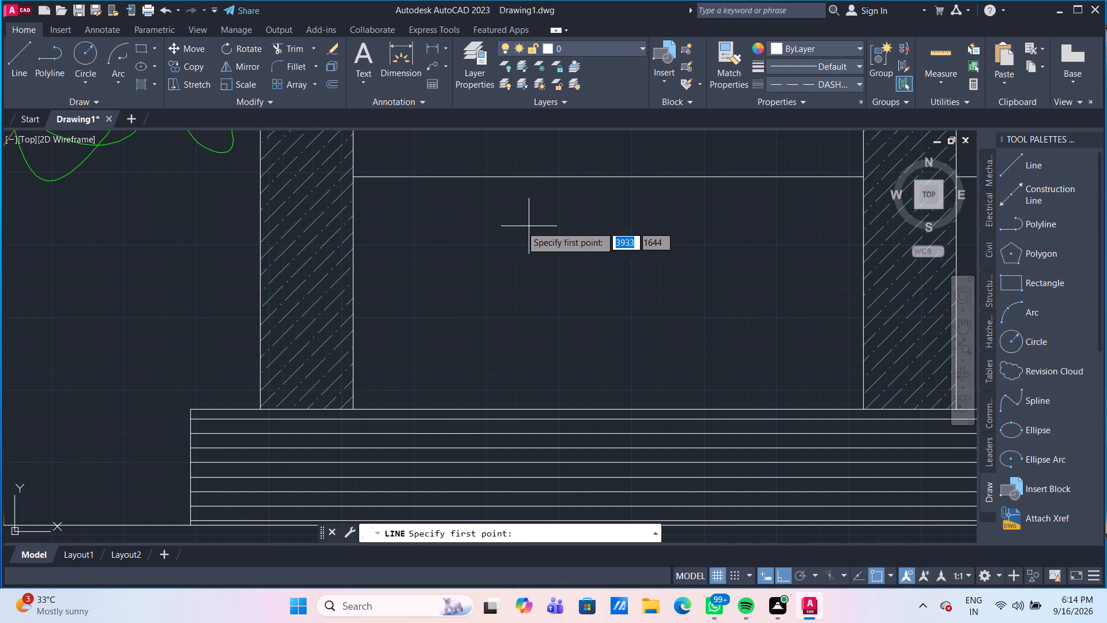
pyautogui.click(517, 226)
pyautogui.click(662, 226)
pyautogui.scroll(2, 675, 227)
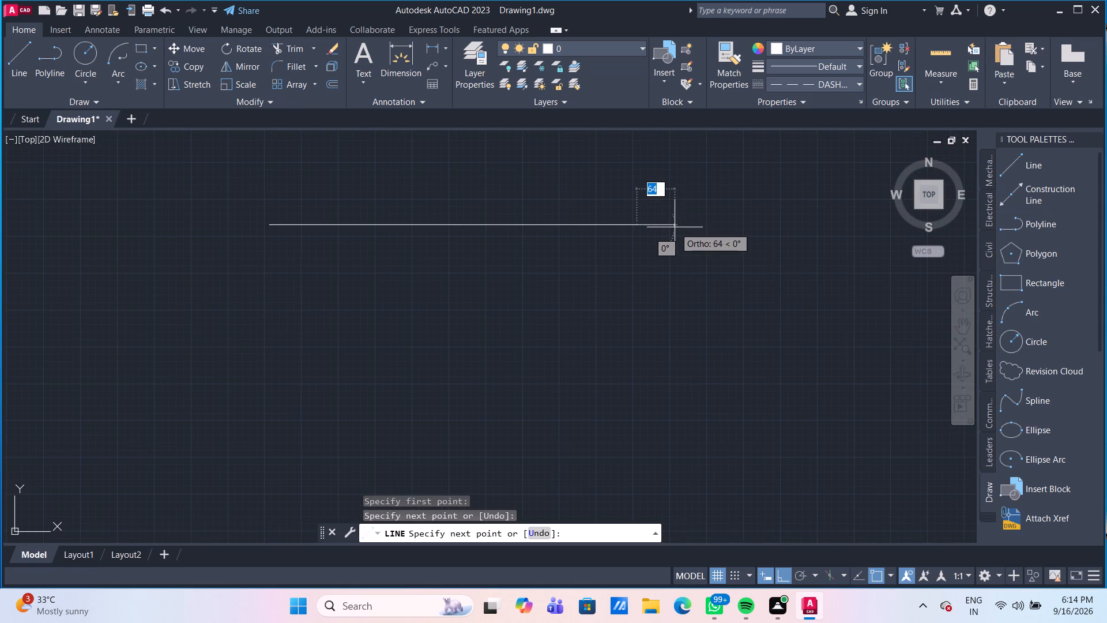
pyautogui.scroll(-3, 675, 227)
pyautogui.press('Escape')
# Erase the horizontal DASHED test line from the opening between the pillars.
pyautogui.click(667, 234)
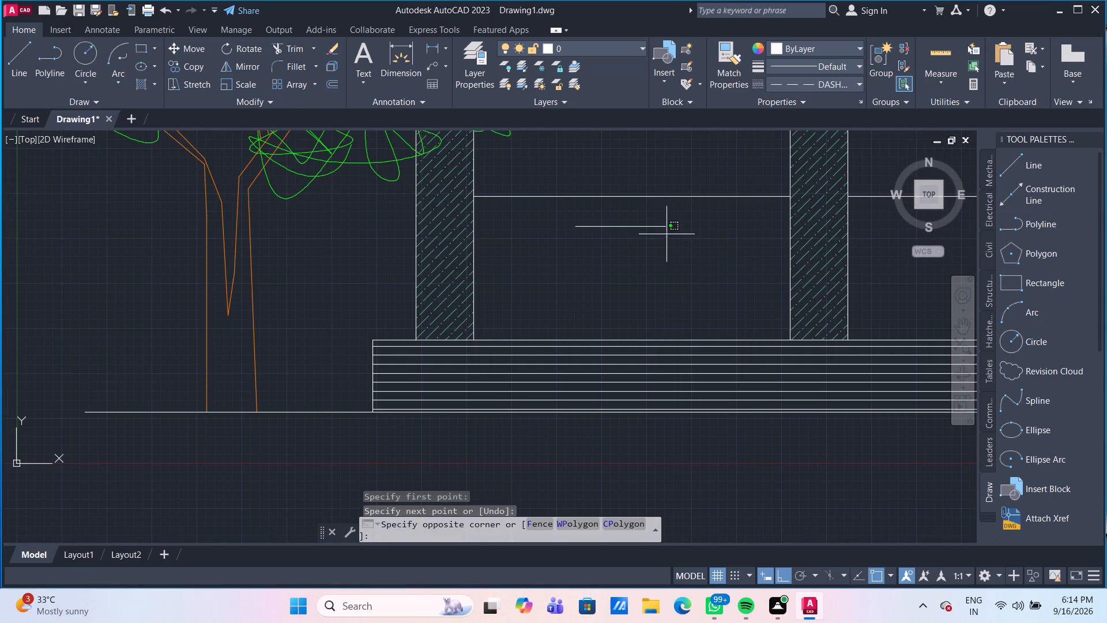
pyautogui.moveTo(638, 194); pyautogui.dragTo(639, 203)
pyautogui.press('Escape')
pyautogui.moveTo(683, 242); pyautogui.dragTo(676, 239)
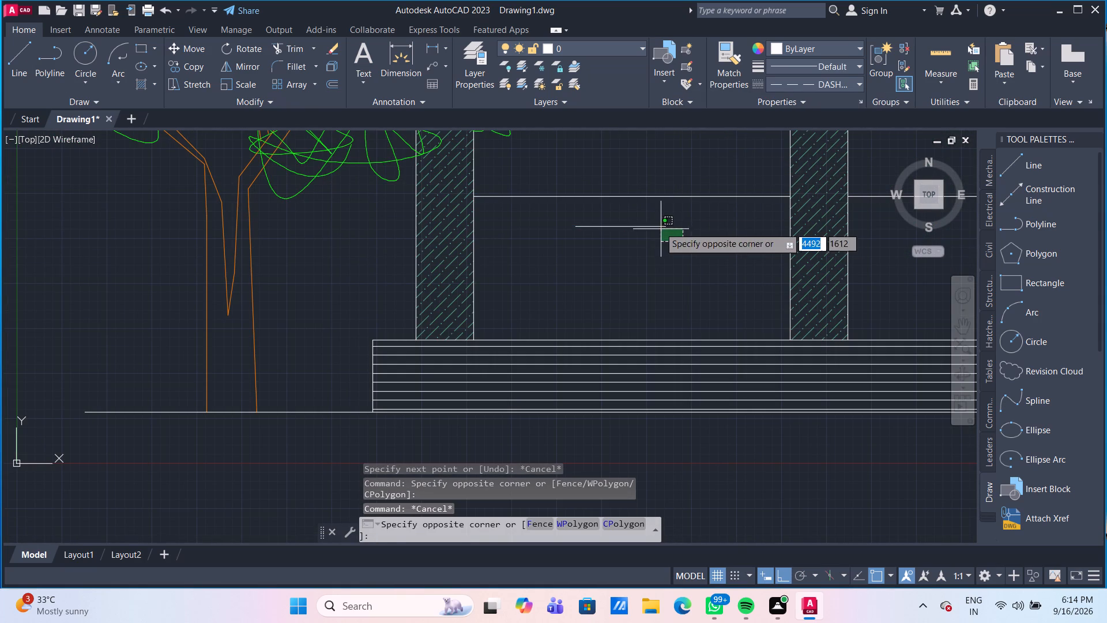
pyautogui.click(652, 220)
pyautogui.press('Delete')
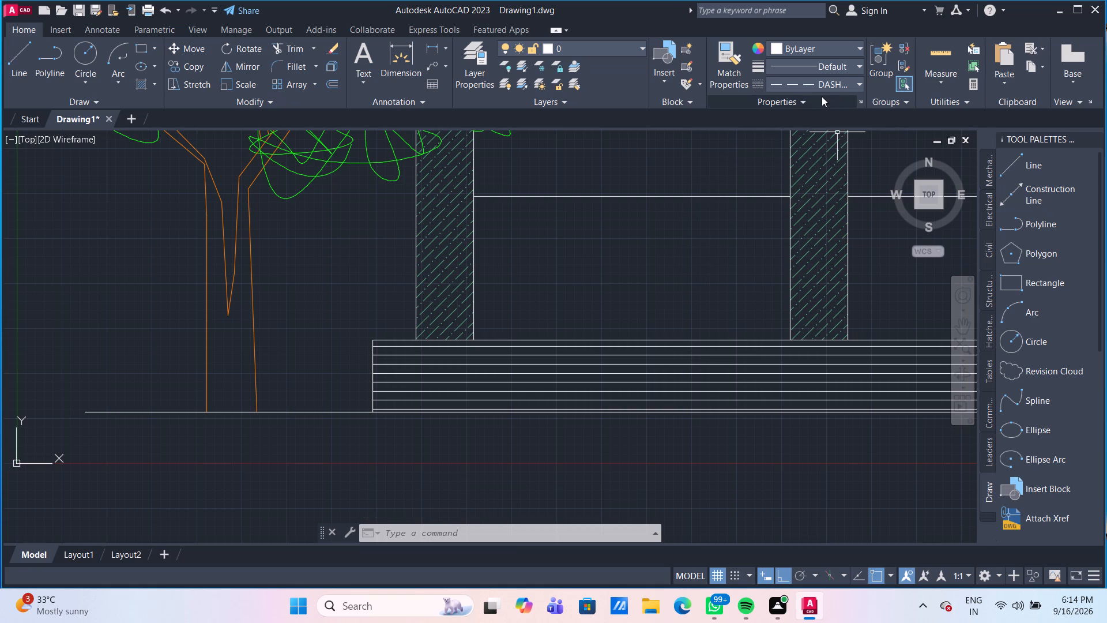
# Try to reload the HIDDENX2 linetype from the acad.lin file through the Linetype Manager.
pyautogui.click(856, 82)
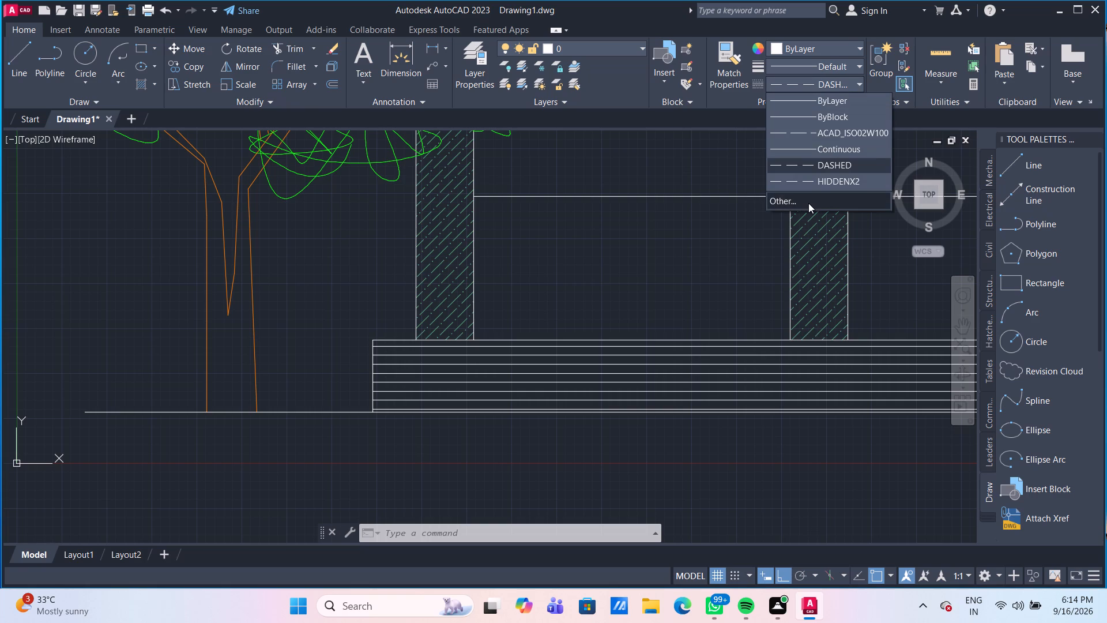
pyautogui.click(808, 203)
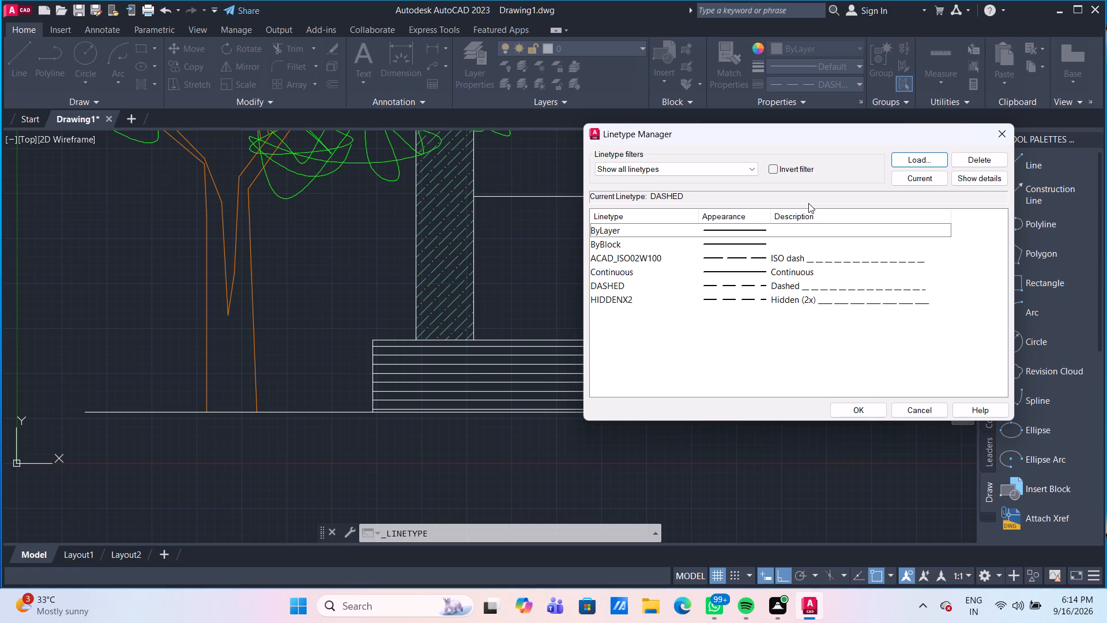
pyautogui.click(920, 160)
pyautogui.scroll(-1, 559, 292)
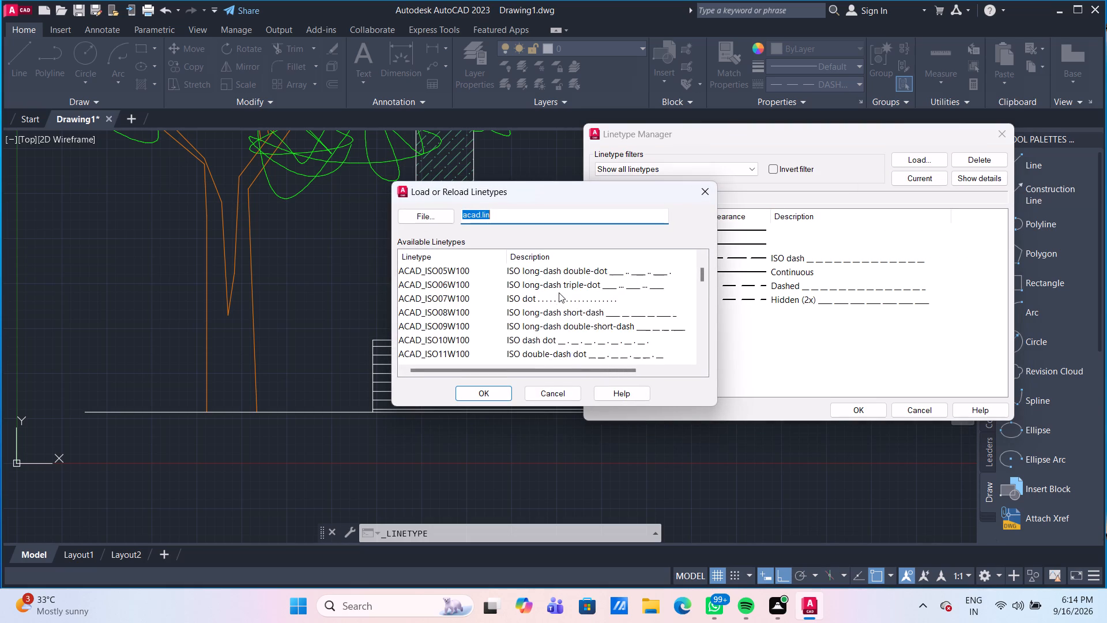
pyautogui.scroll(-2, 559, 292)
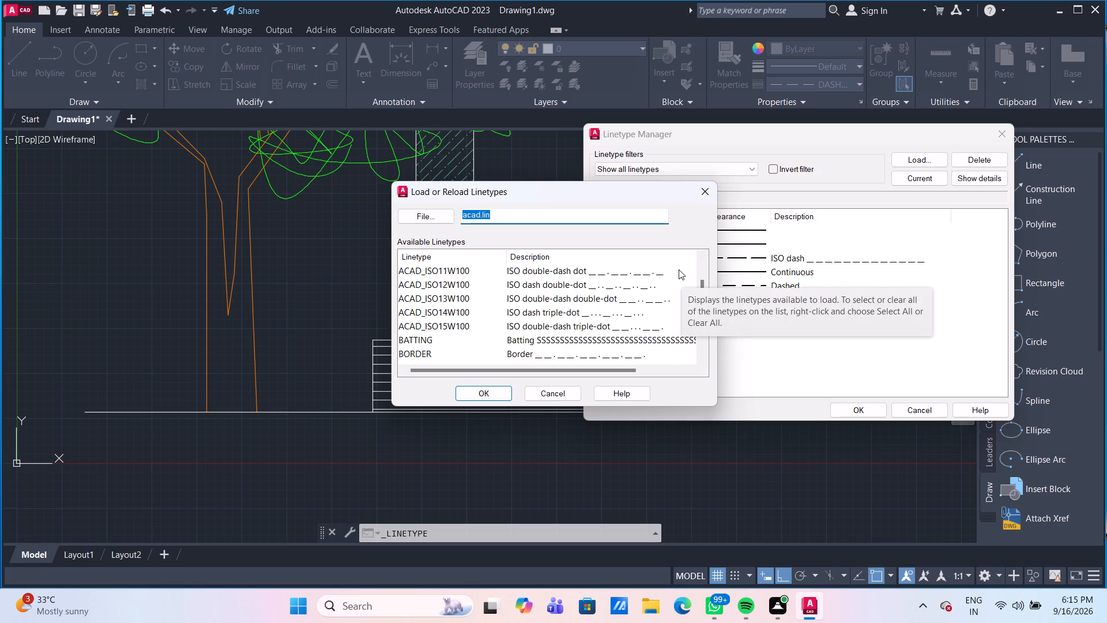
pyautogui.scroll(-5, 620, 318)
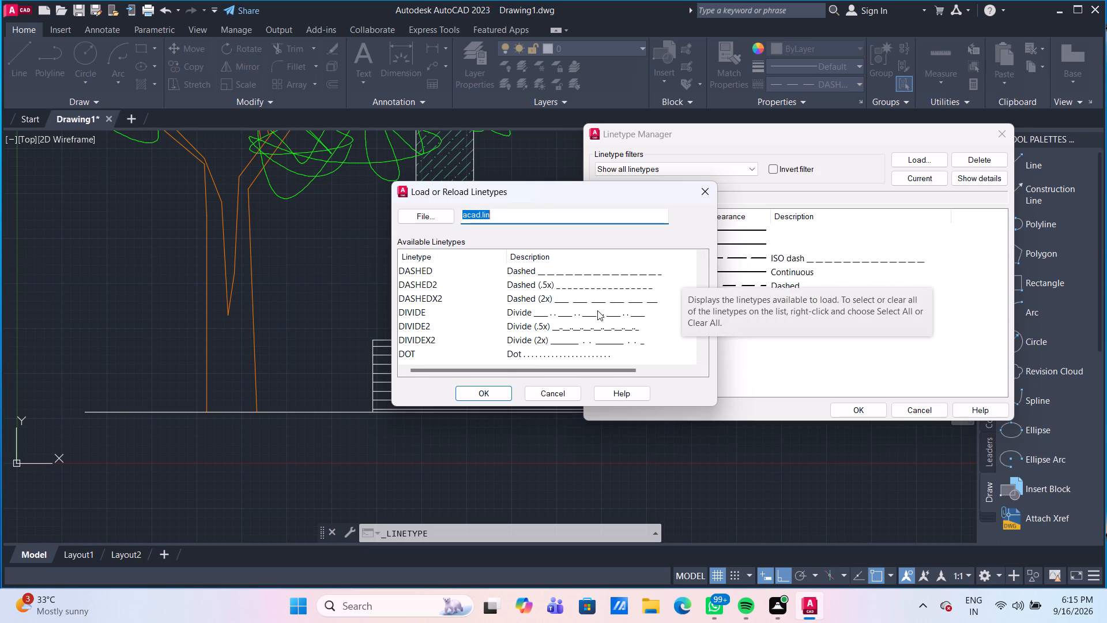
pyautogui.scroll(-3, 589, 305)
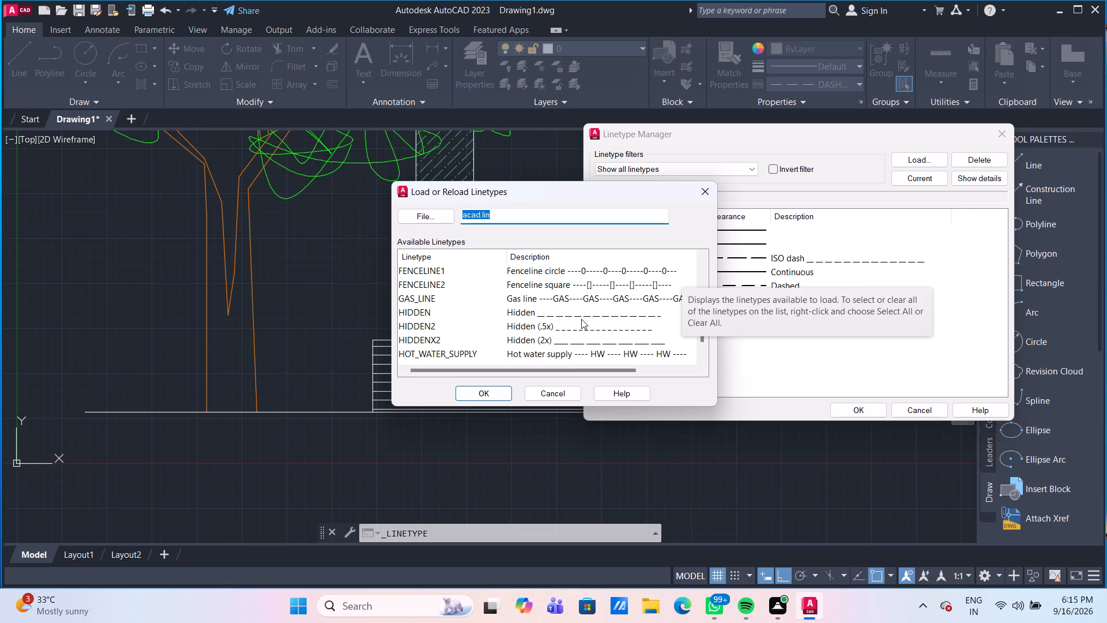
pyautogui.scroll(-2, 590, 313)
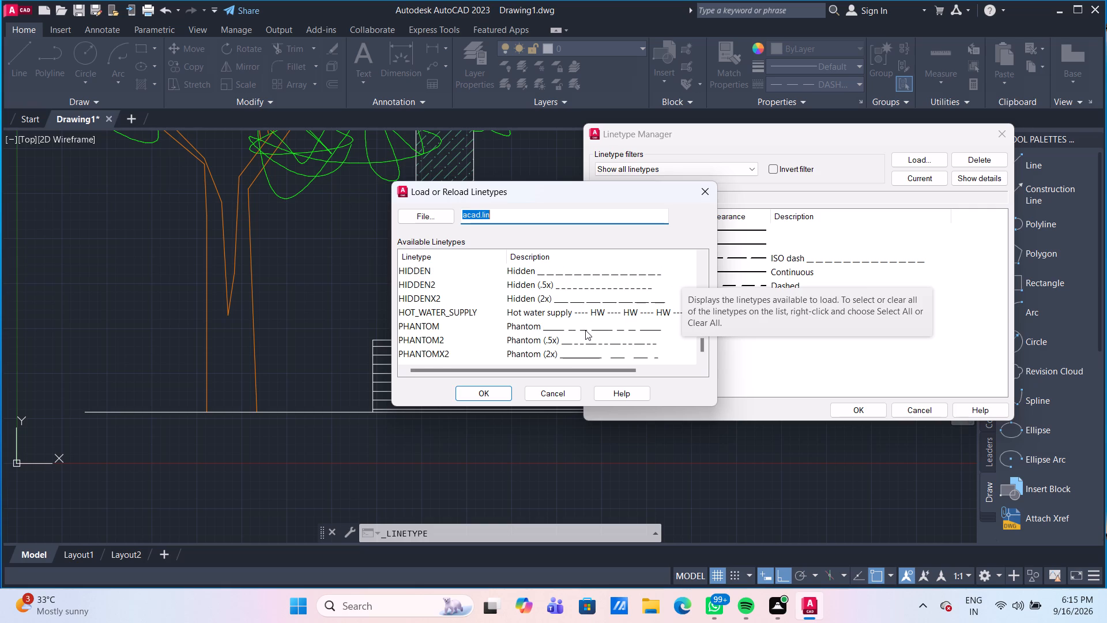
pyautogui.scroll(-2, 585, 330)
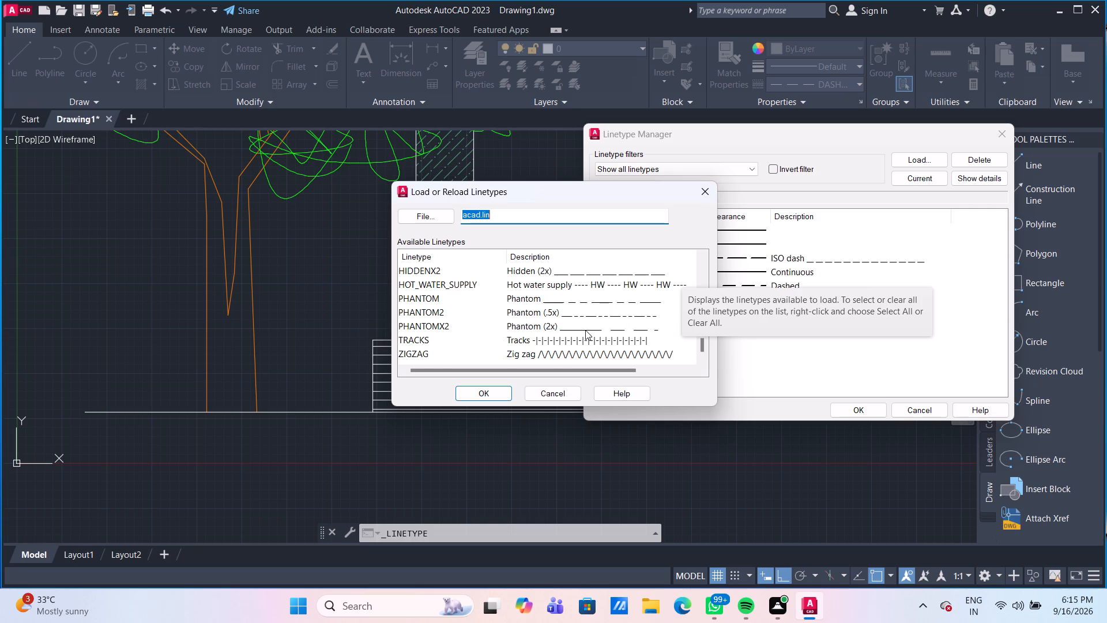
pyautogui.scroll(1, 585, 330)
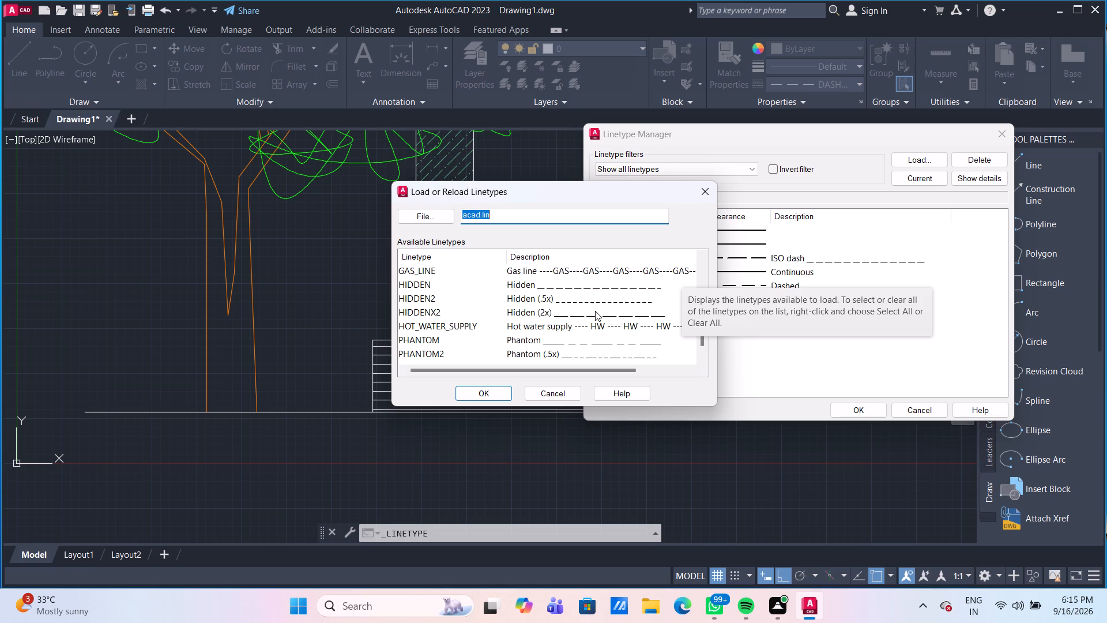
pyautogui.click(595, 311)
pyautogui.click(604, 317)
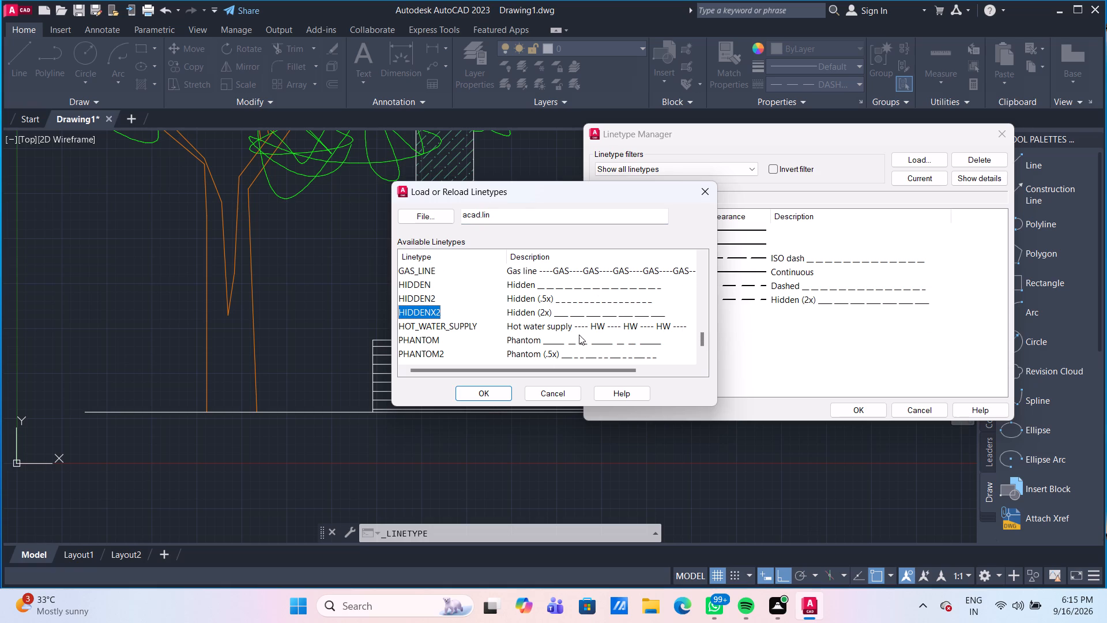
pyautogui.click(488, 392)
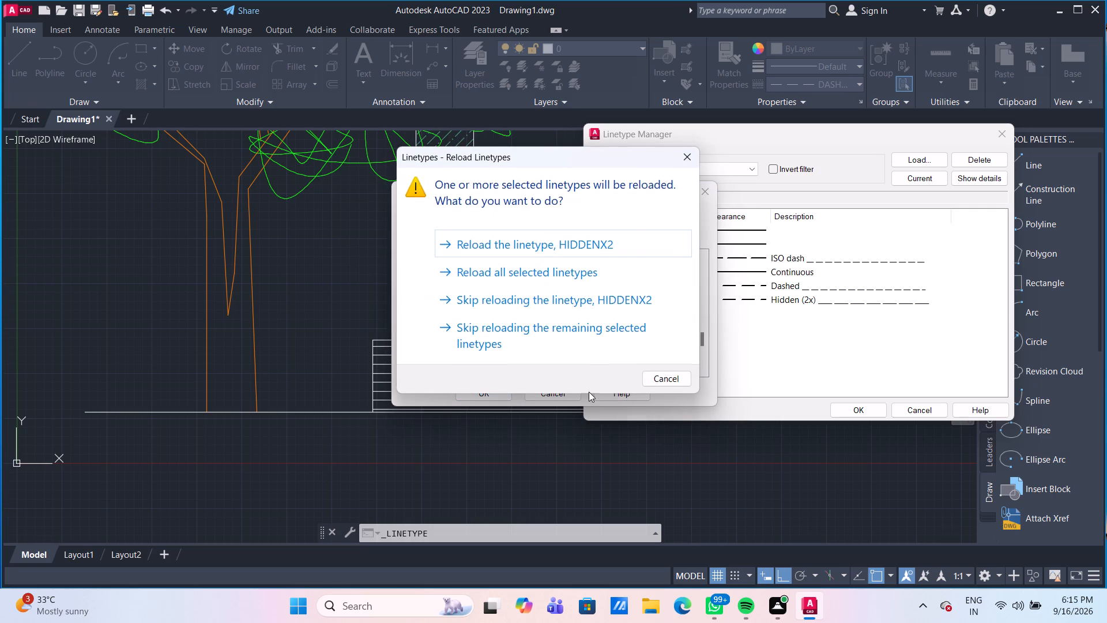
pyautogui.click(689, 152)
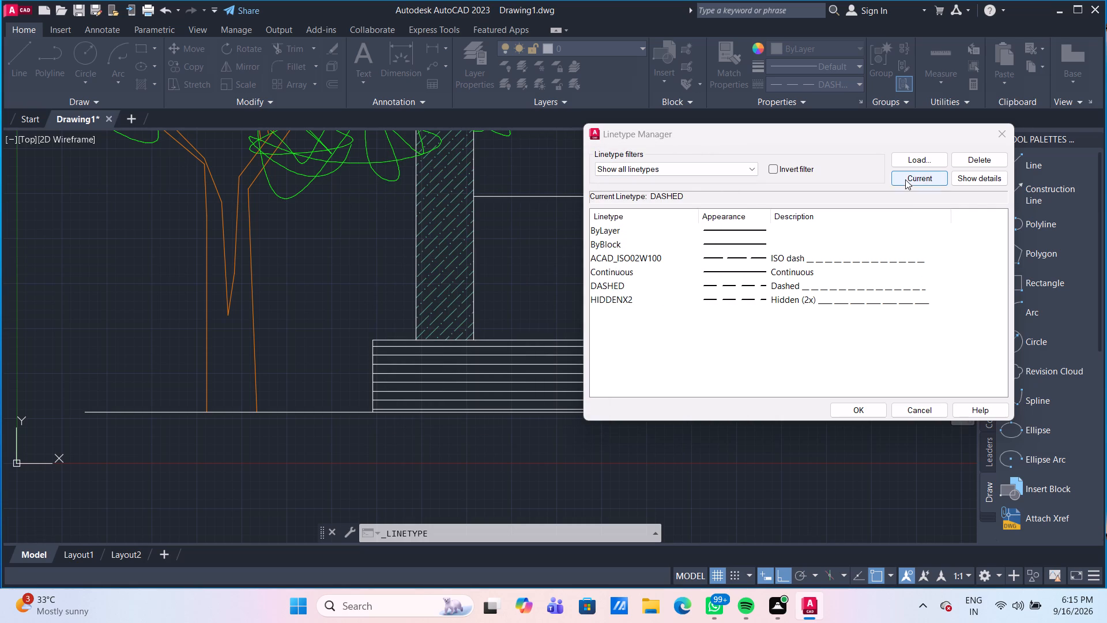
# Load the ACAD_ISO03W100 (ISO dash space) linetype from acad.lin and make it current for new objects.
pyautogui.click(936, 159)
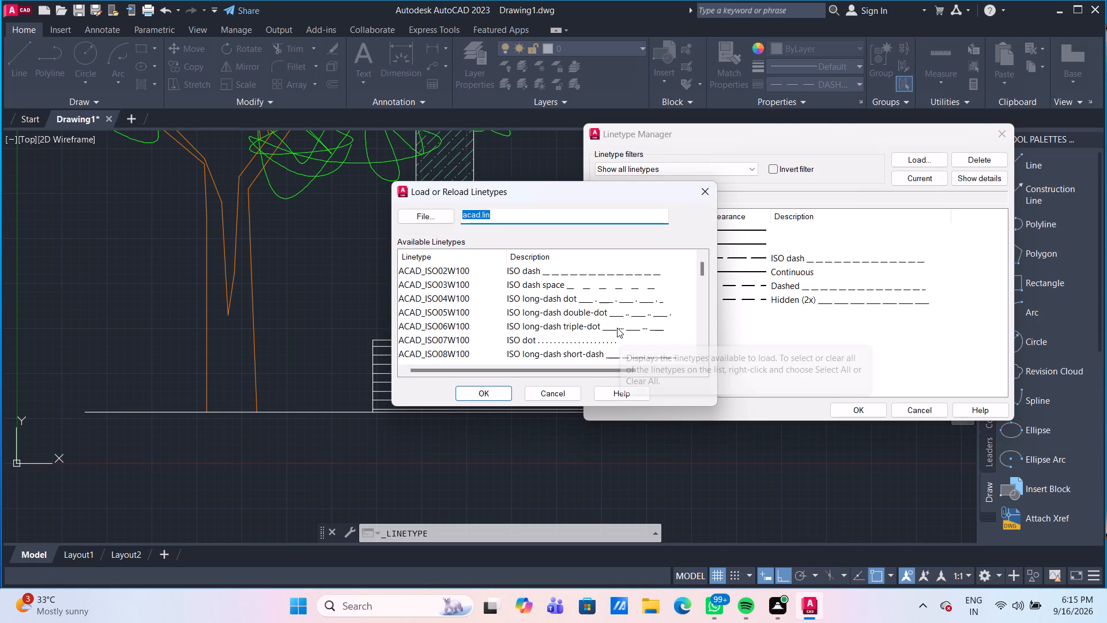
pyautogui.click(612, 294)
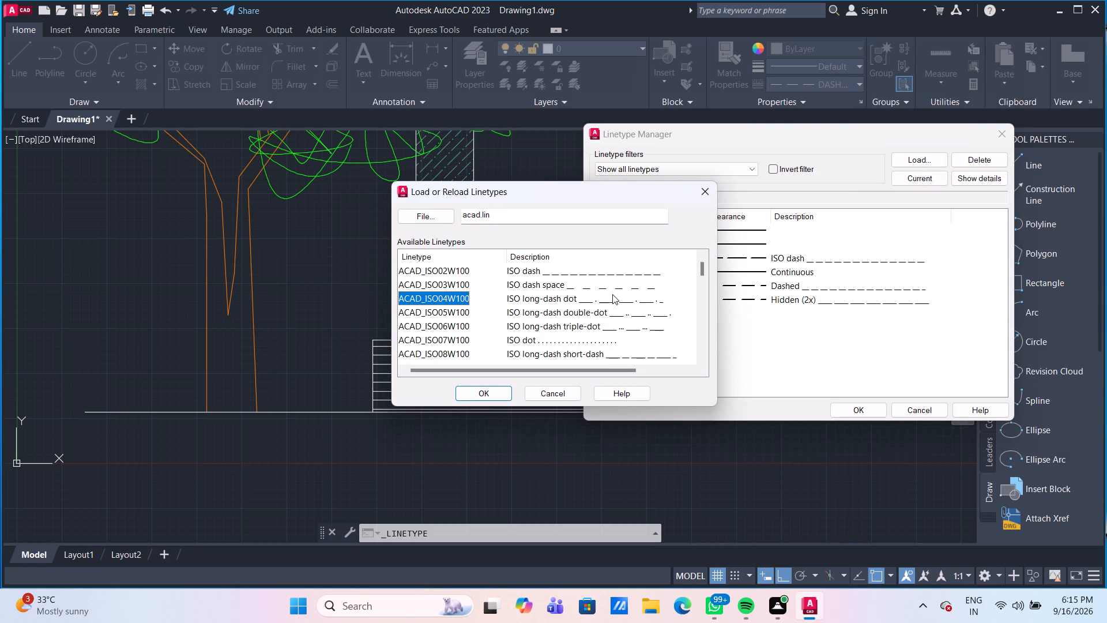
pyautogui.click(610, 289)
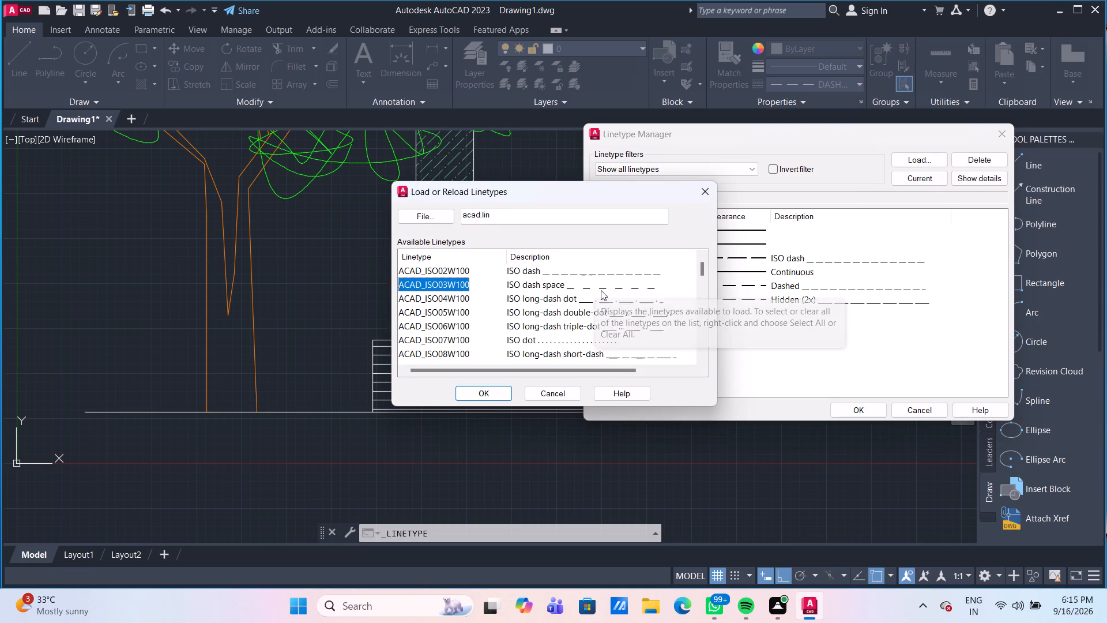
pyautogui.click(600, 288)
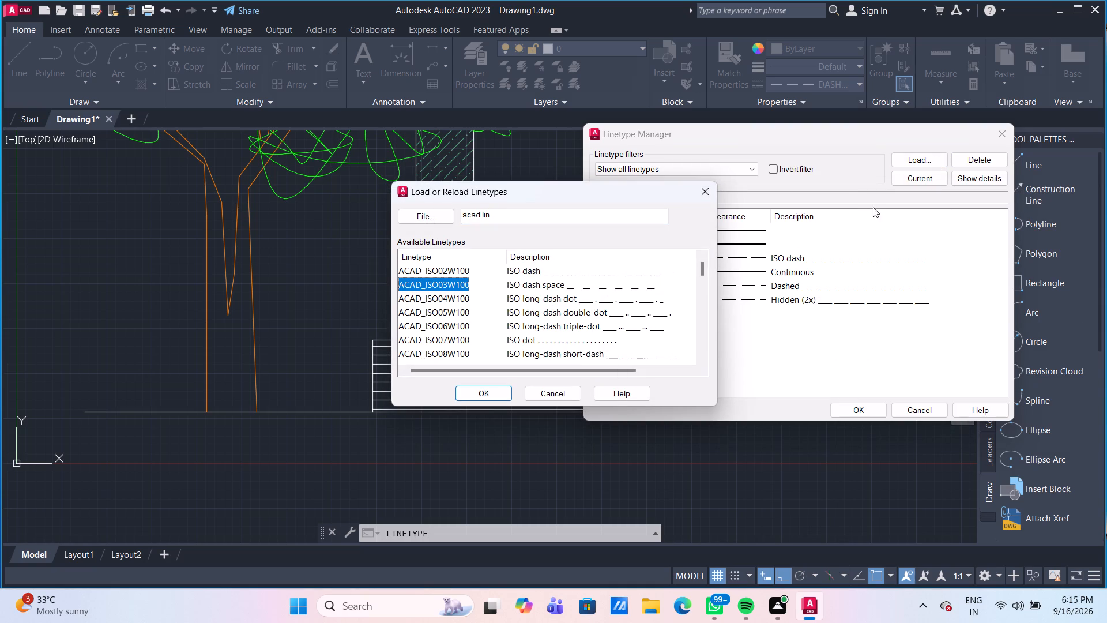
pyautogui.click(491, 396)
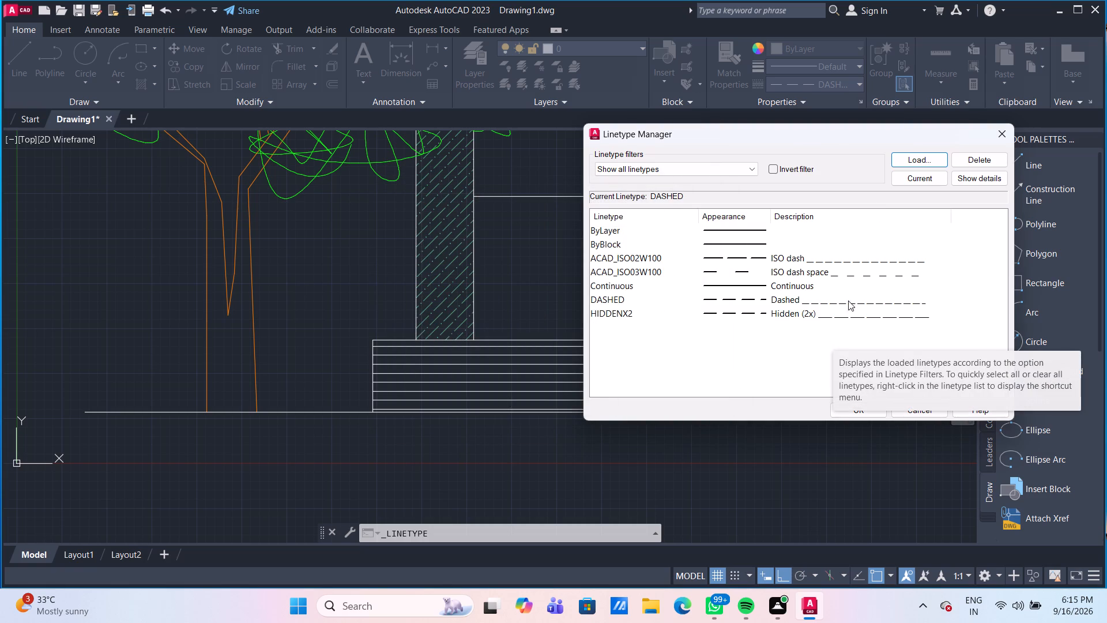
pyautogui.click(853, 276)
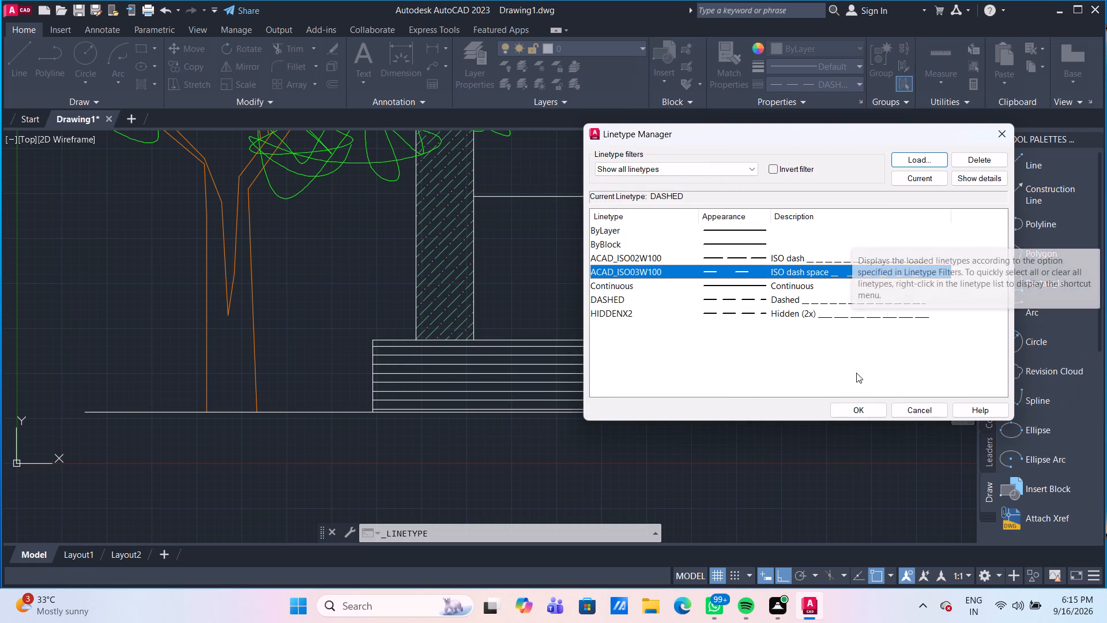
pyautogui.click(859, 411)
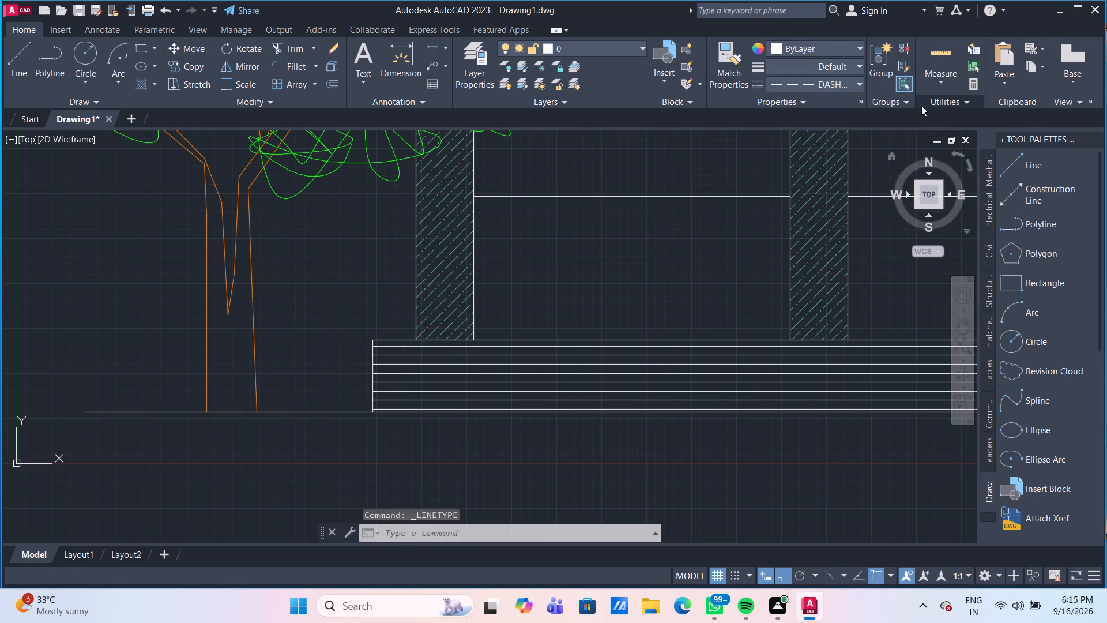
pyautogui.click(845, 82)
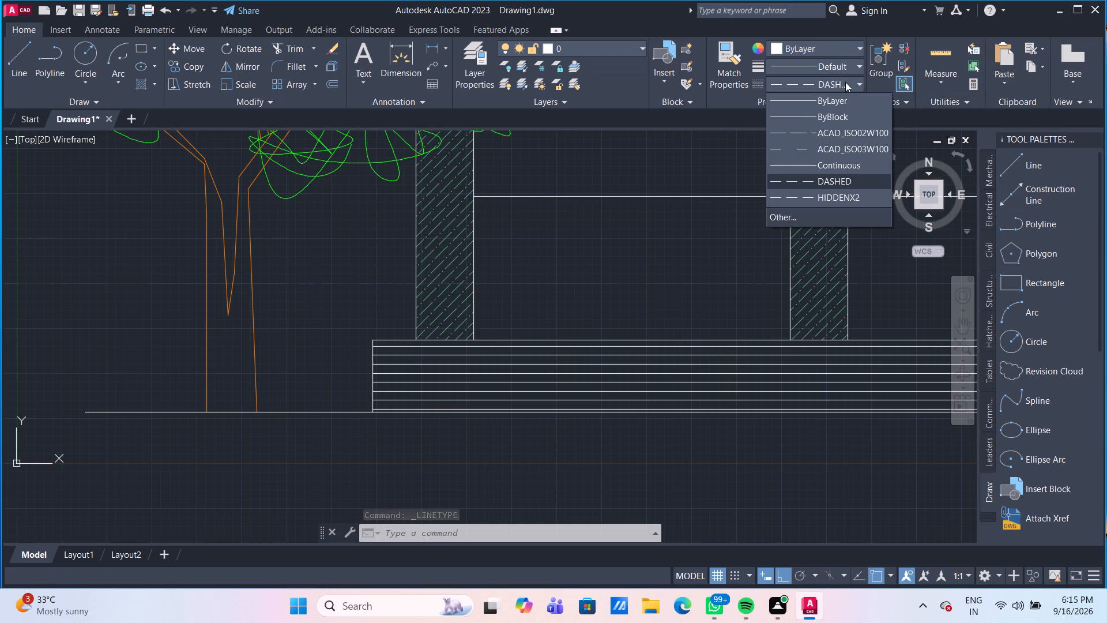
pyautogui.click(846, 148)
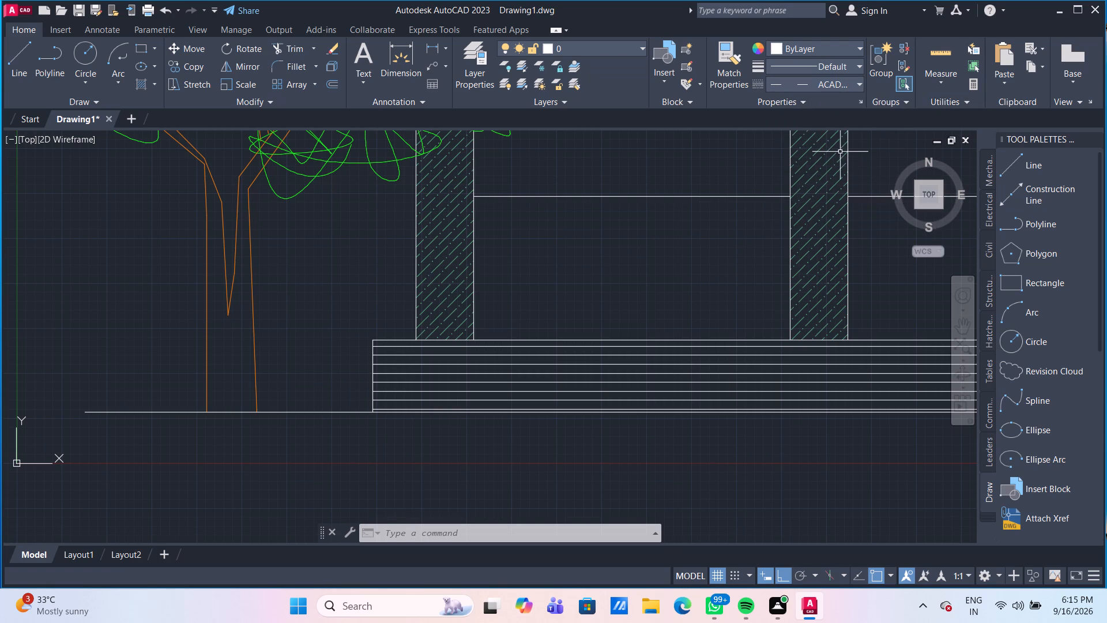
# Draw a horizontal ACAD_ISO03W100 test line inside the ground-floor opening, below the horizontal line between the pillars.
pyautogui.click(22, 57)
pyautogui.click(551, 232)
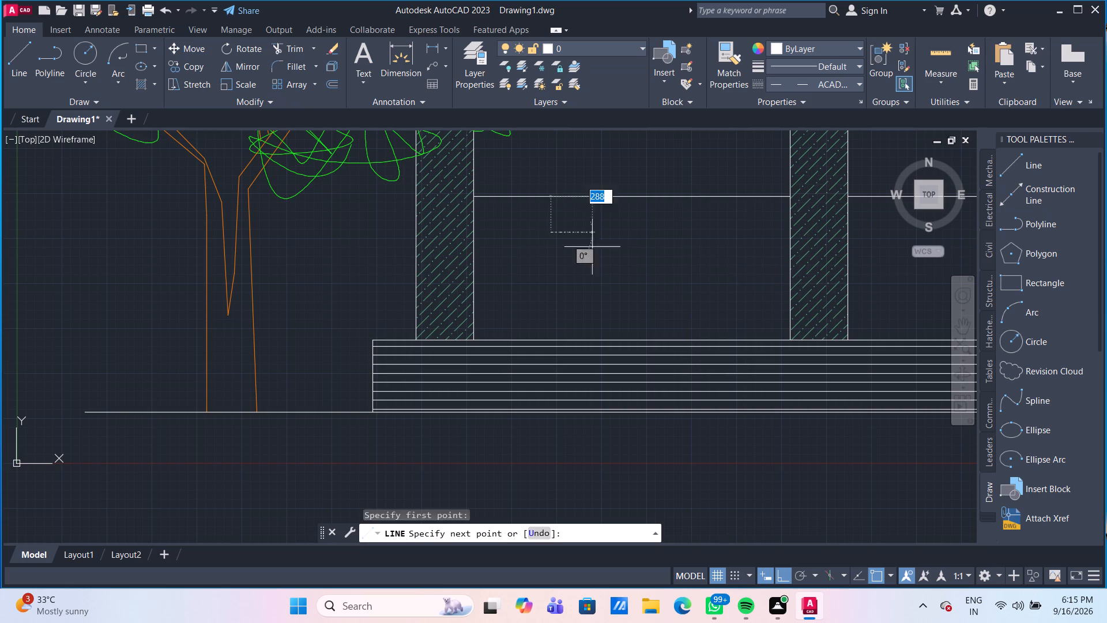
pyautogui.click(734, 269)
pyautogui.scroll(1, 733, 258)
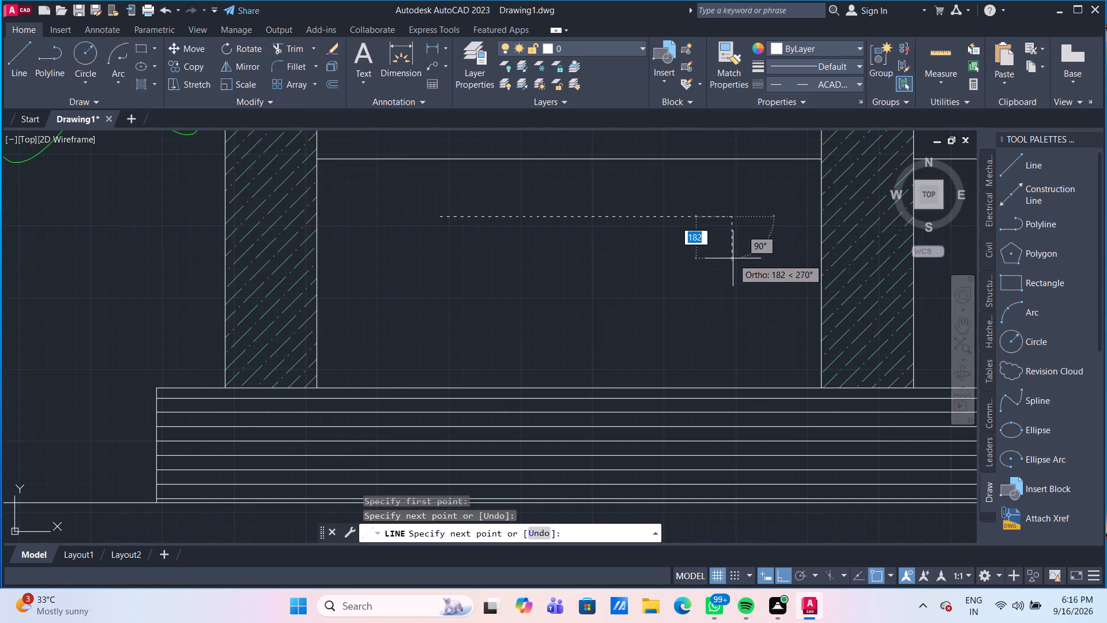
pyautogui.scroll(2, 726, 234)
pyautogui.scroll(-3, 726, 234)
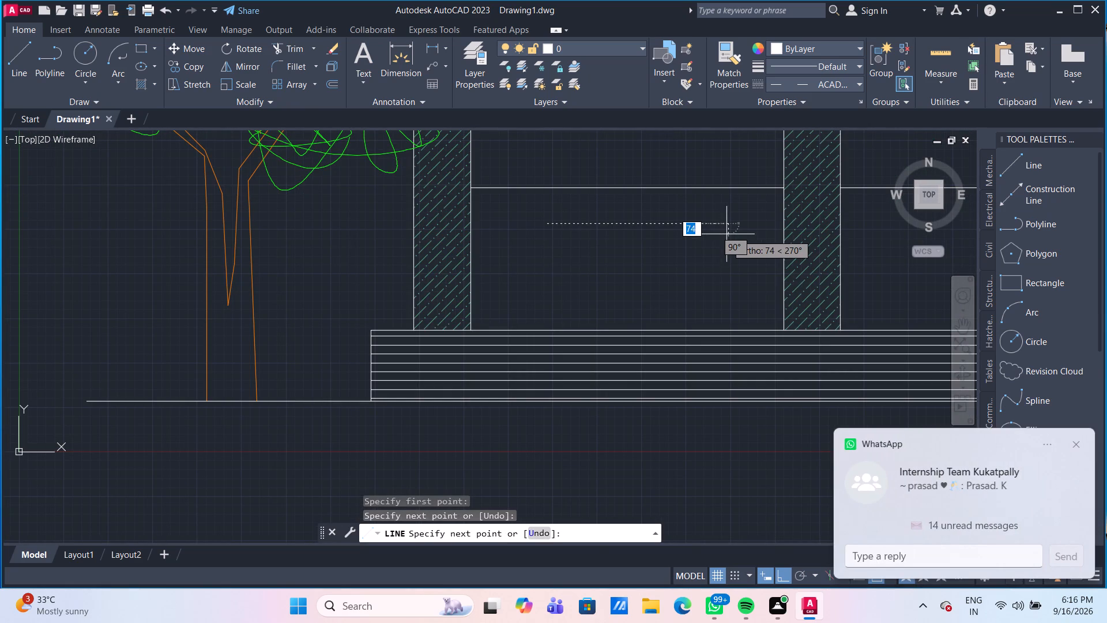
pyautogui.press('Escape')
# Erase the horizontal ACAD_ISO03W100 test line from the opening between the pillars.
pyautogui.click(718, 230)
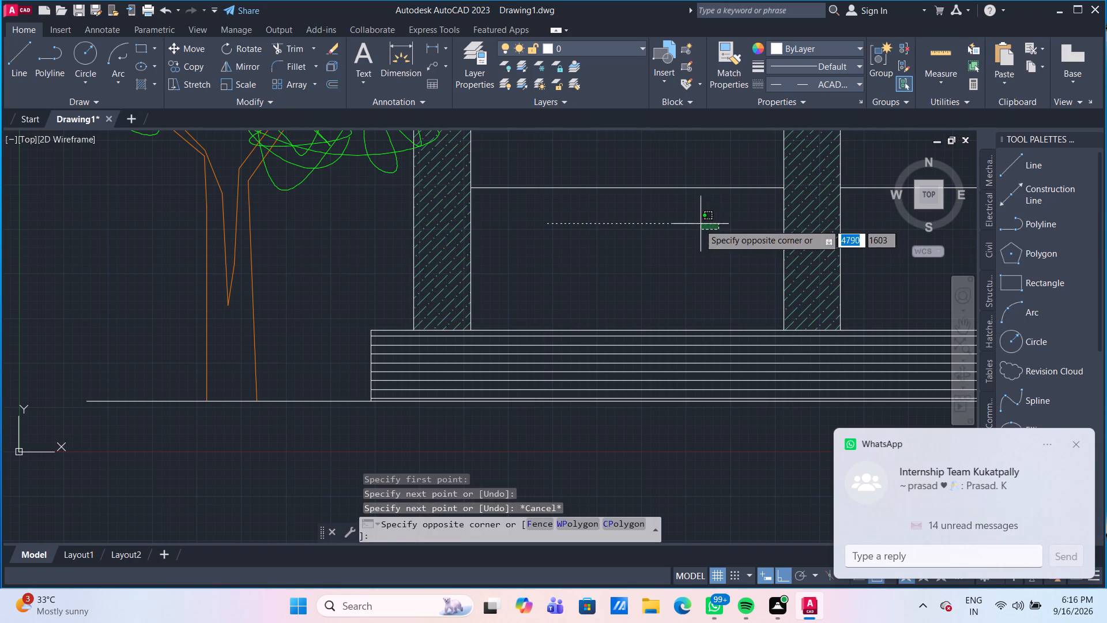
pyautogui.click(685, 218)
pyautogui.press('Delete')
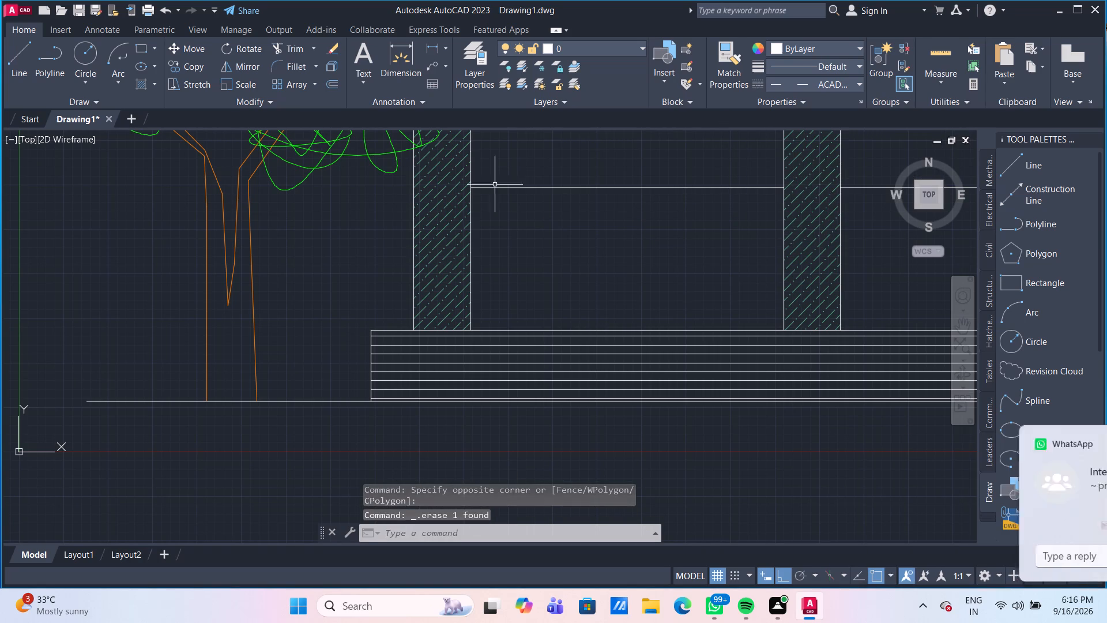
# Draw a dashed diagonal line from the opening's lower-left corner at the pillar base to its upper-right corner at the horizontal line.
pyautogui.click(21, 67)
pyautogui.scroll(1, 525, 299)
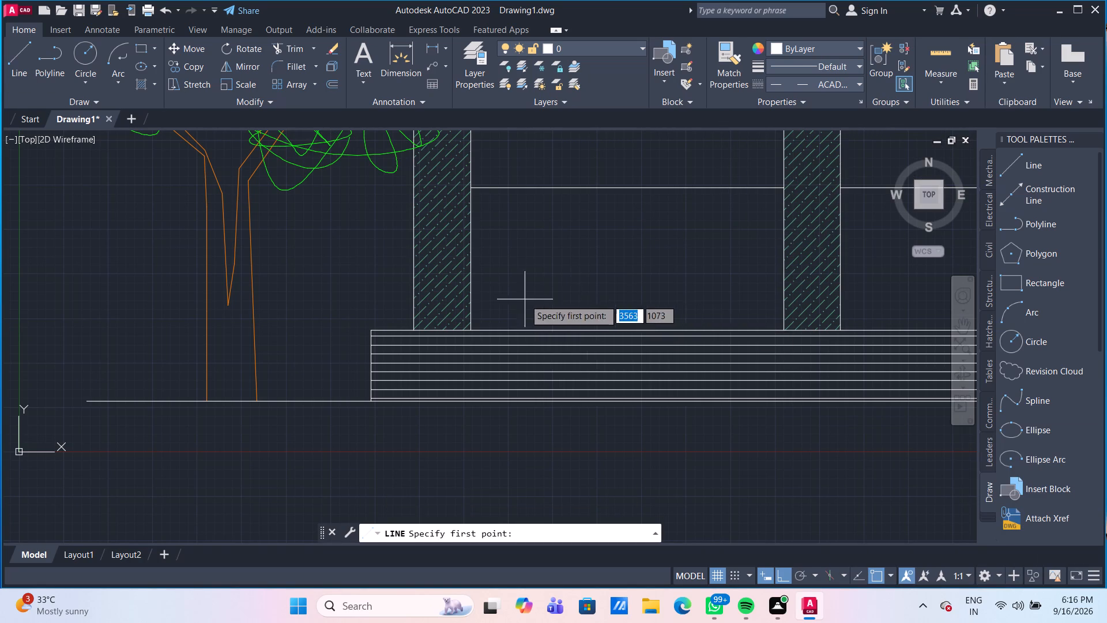
pyautogui.click(441, 350)
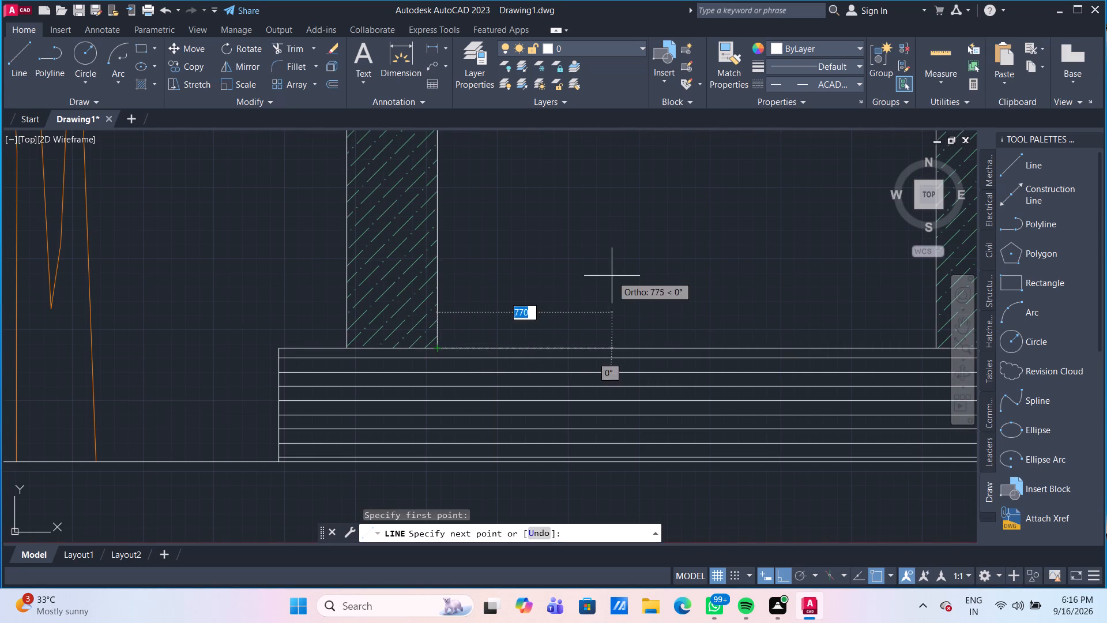
pyautogui.scroll(-1, 678, 232)
pyautogui.moveTo(678, 232); pyautogui.dragTo(545, 320, button='middle')
pyautogui.scroll(1, 705, 270)
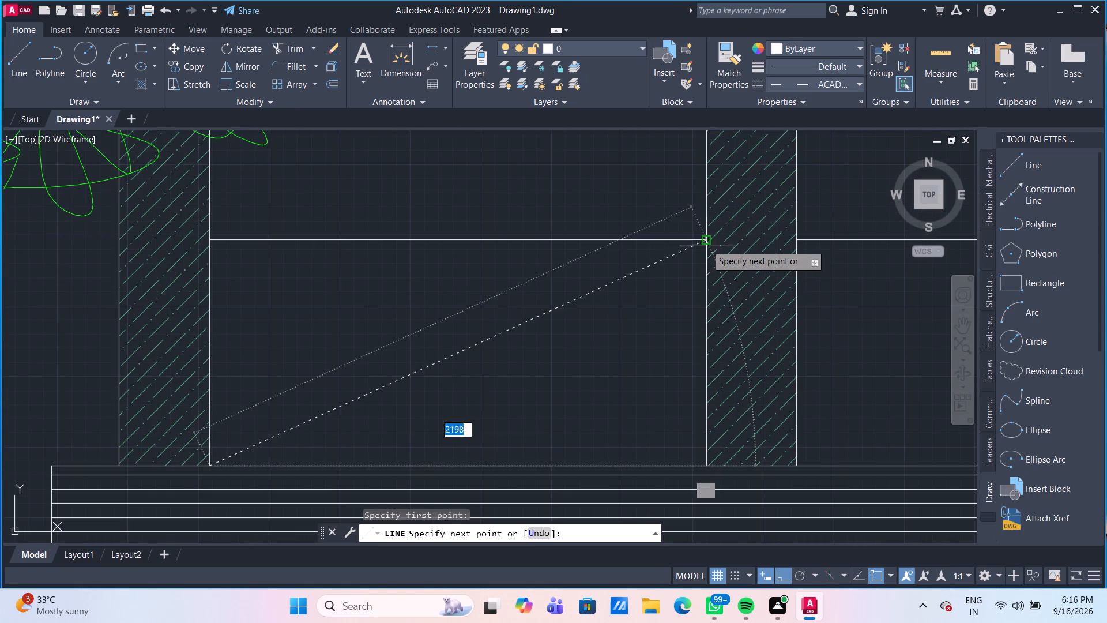
pyautogui.click(707, 244)
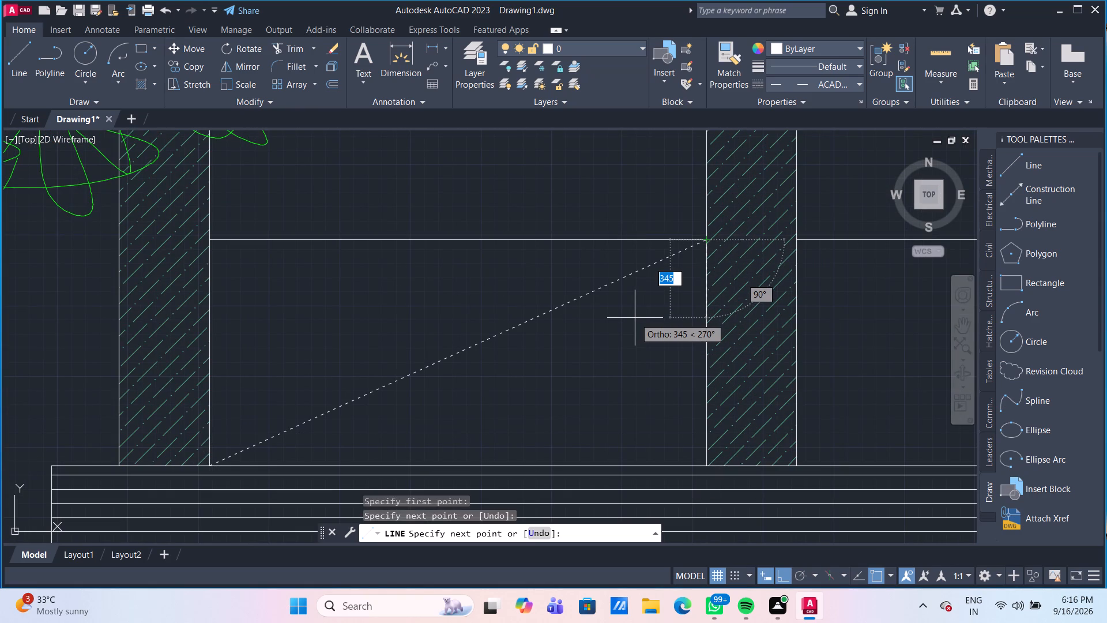
pyautogui.press('Escape')
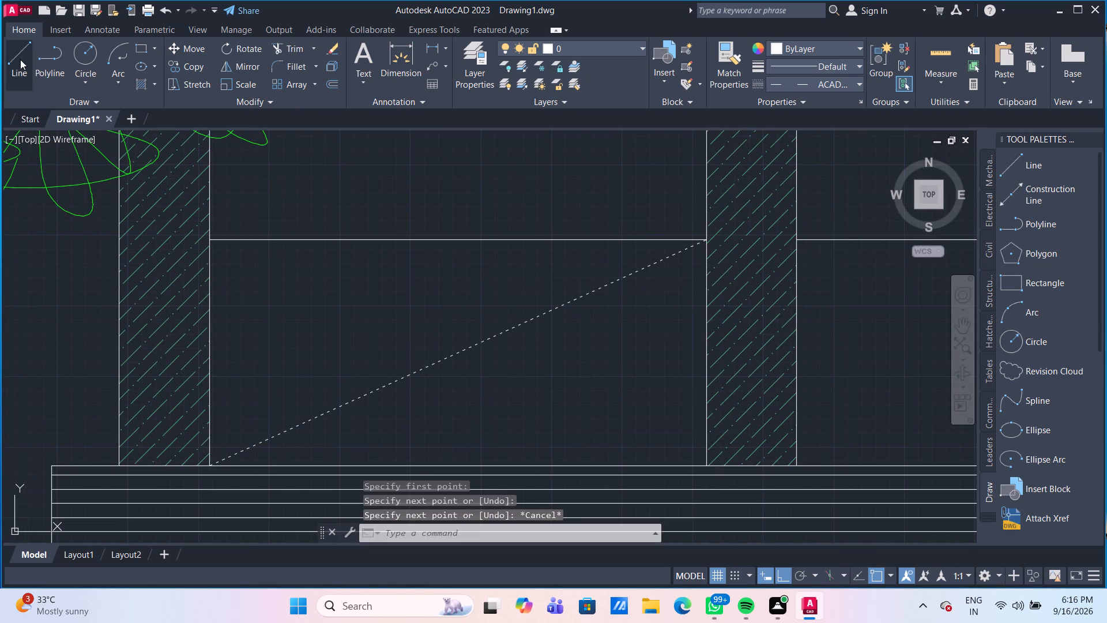
# Draw the crossing dashed diagonal from the opening's upper-left corner to its lower-right corner at the base of the other pillar.
pyautogui.click(24, 57)
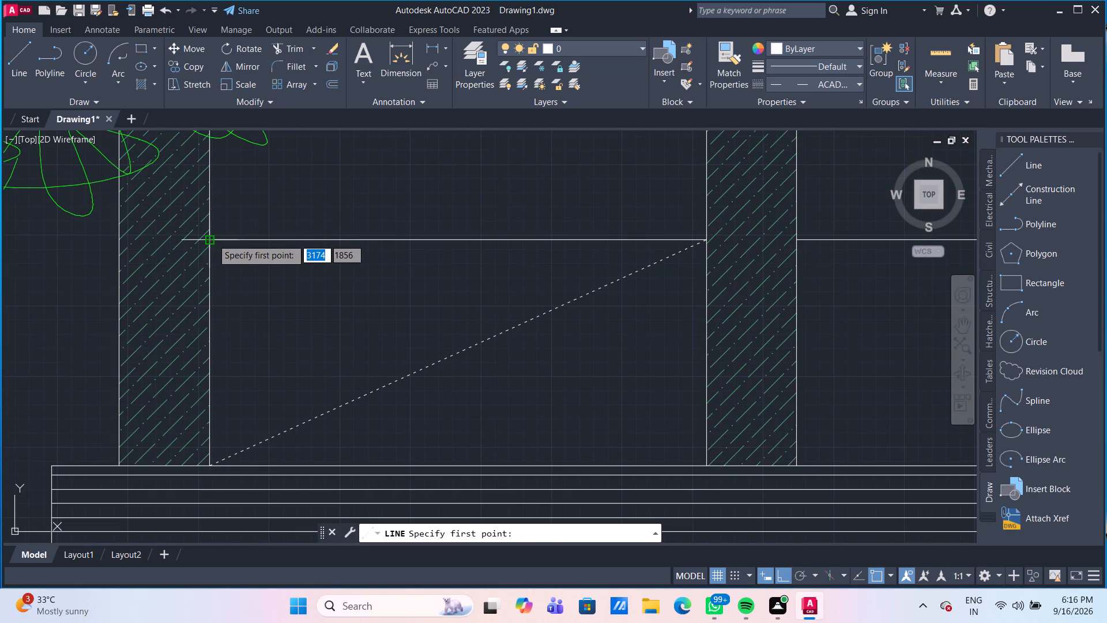
pyautogui.click(212, 239)
pyautogui.moveTo(592, 388); pyautogui.dragTo(505, 275, button='middle')
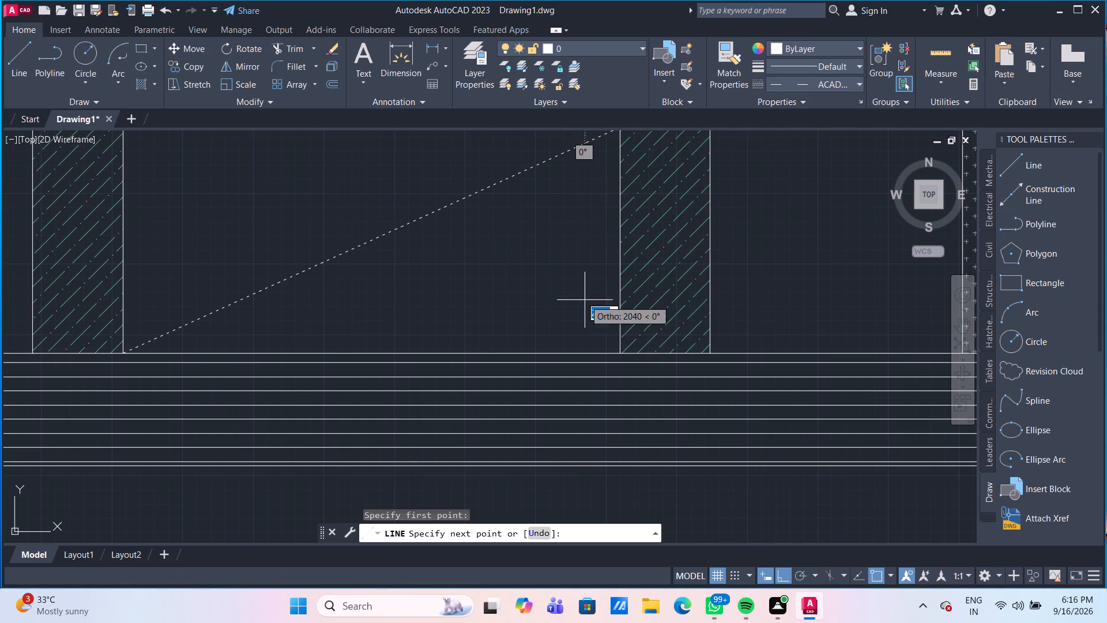
pyautogui.scroll(1, 621, 351)
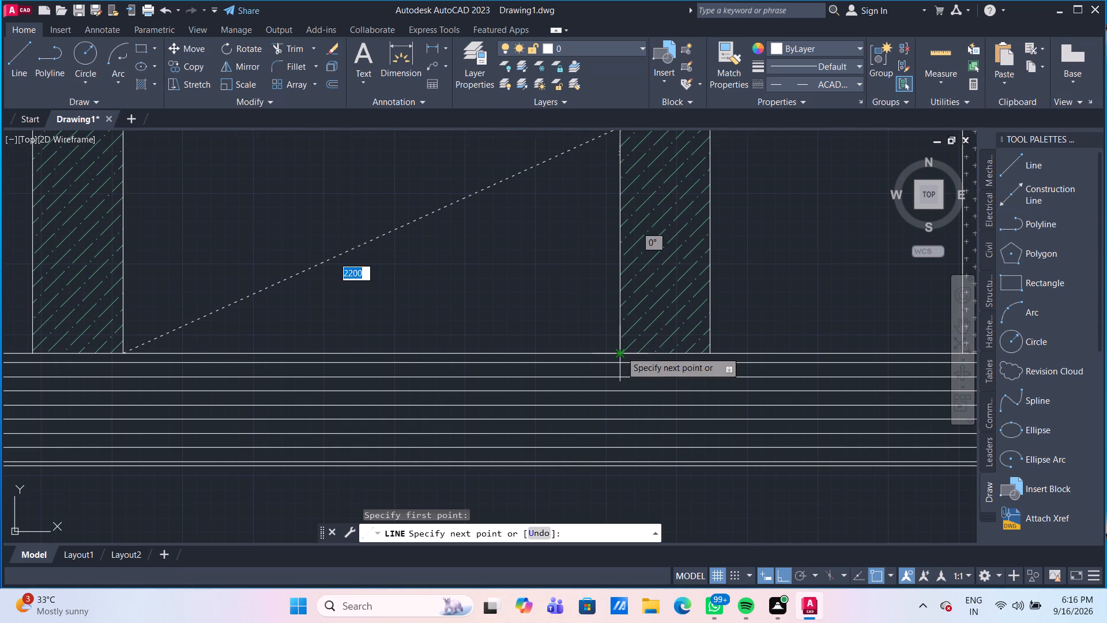
pyautogui.scroll(1, 621, 351)
pyautogui.click(611, 362)
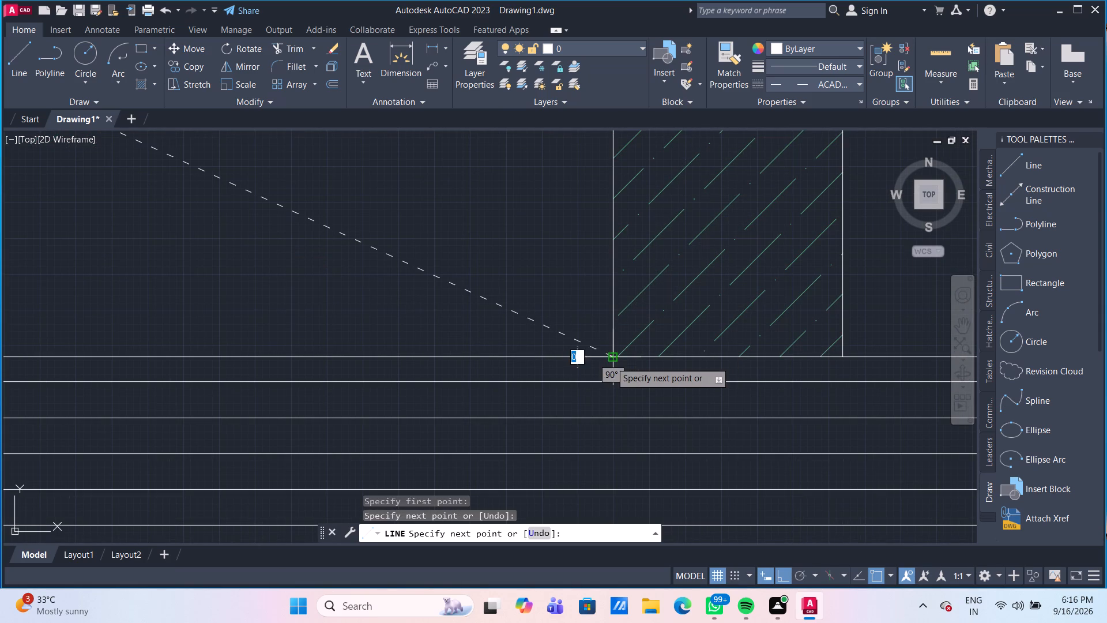
# Examine the elevation's ground floor, including the crossed opening between the pillars and the narrower opening beside the planter.
pyautogui.scroll(-2, 412, 193)
pyautogui.press('Escape')
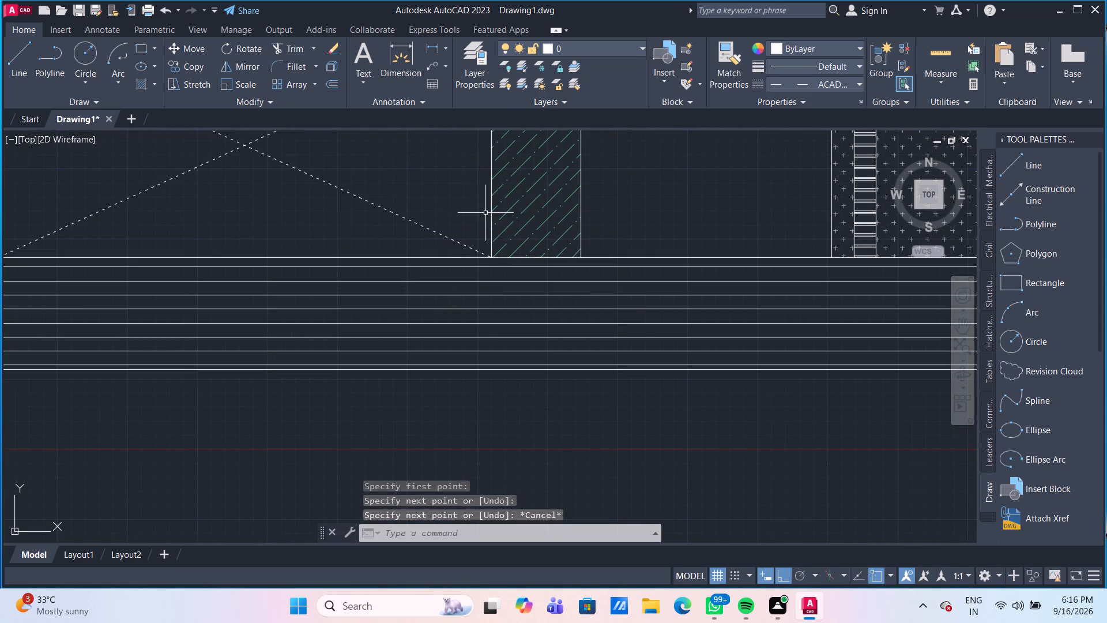
pyautogui.scroll(-3, 641, 231)
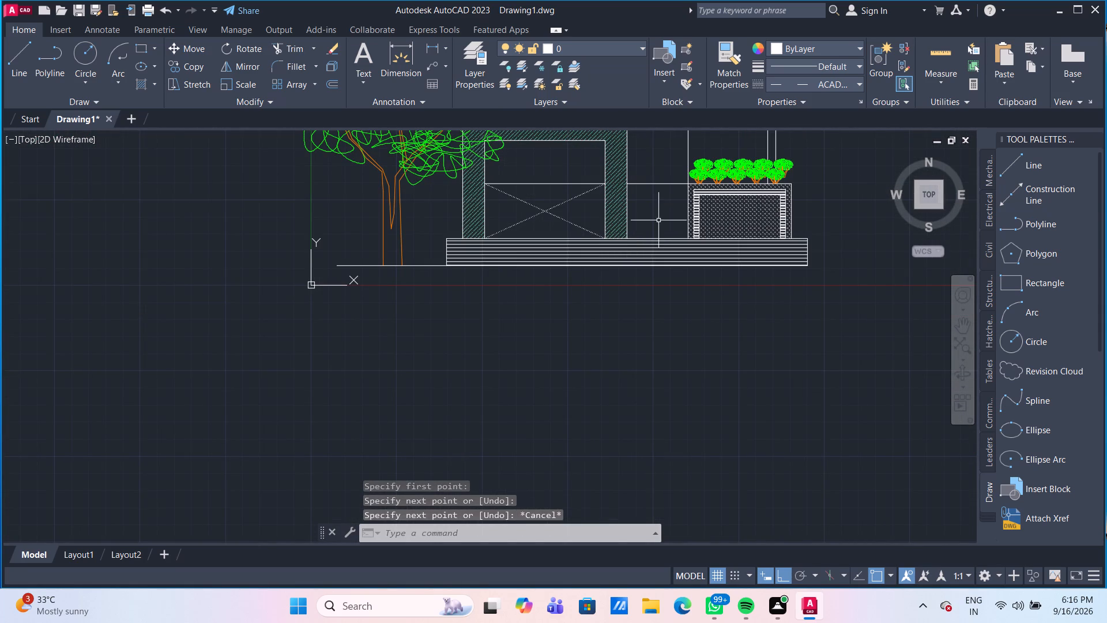
pyautogui.moveTo(660, 220); pyautogui.dragTo(614, 352, button='middle')
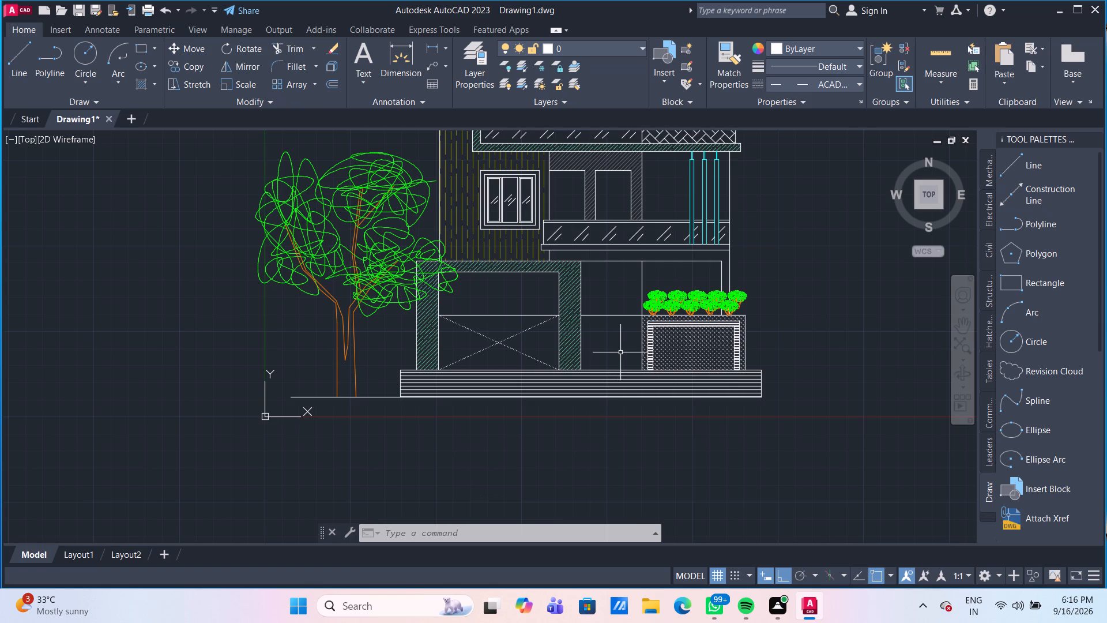
pyautogui.scroll(-1, 850, 340)
pyautogui.moveTo(850, 335); pyautogui.dragTo(756, 422, button='middle')
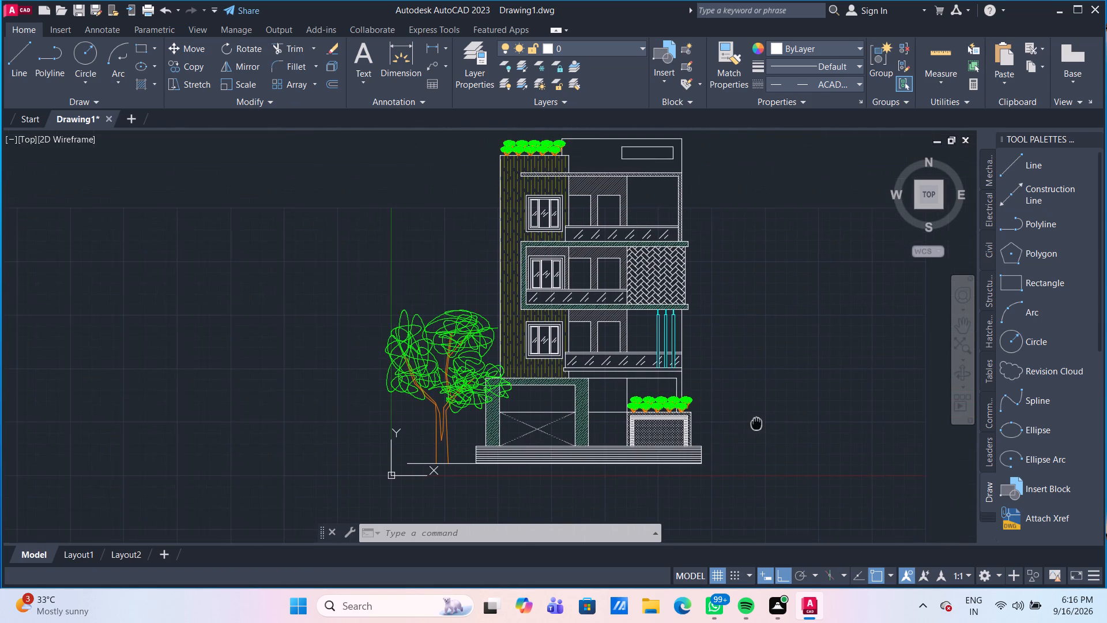
pyautogui.moveTo(756, 422); pyautogui.dragTo(716, 438, button='middle')
pyautogui.scroll(1, 572, 445)
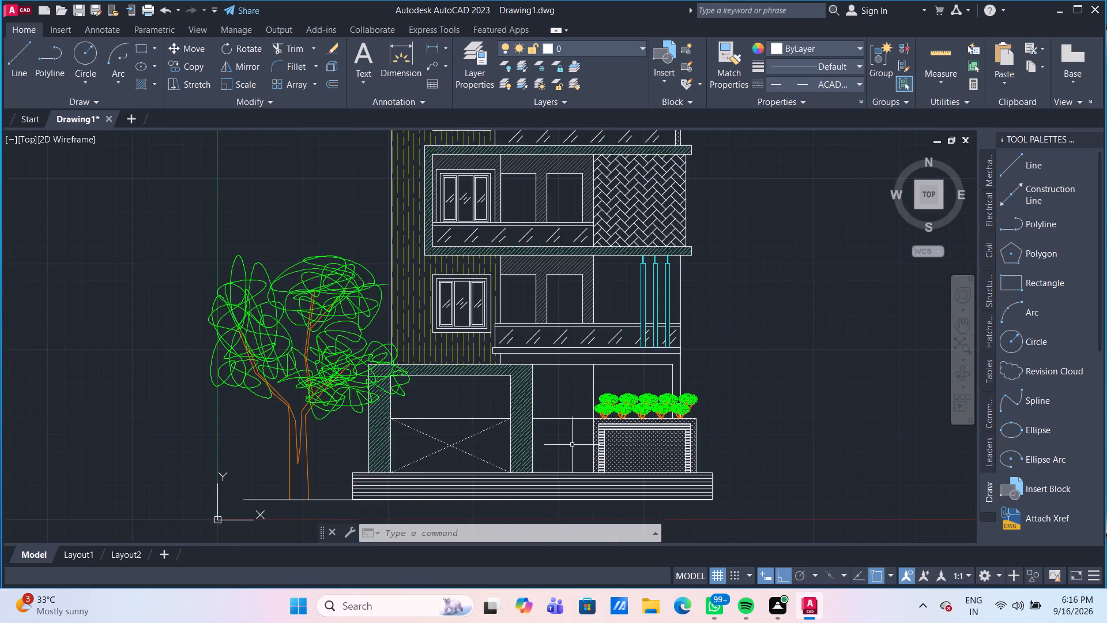
pyautogui.scroll(2, 572, 445)
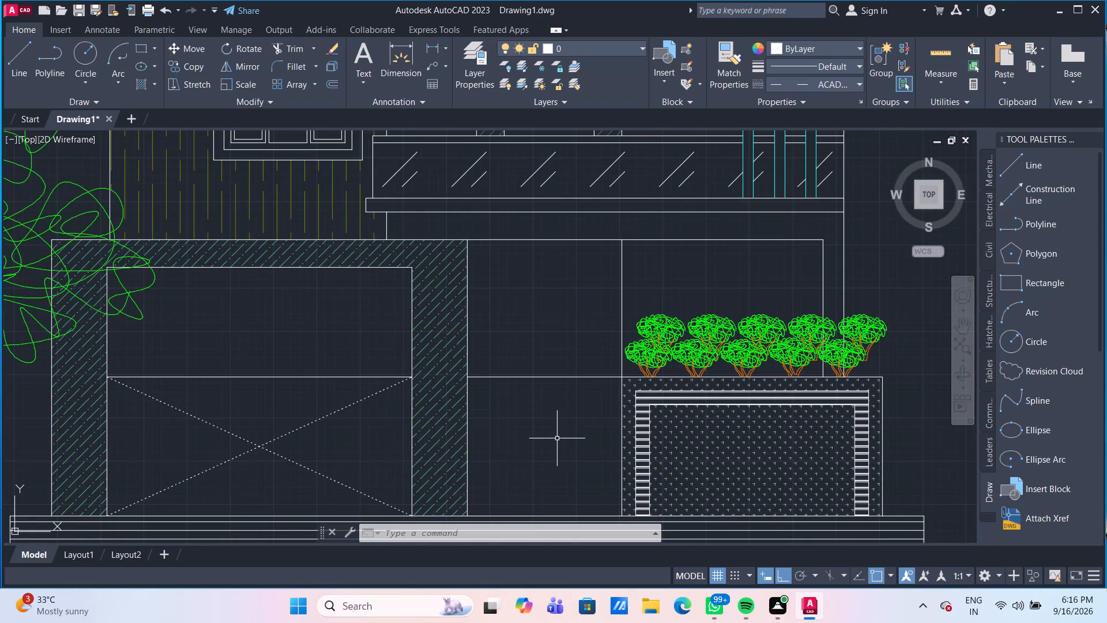
pyautogui.scroll(2, 513, 431)
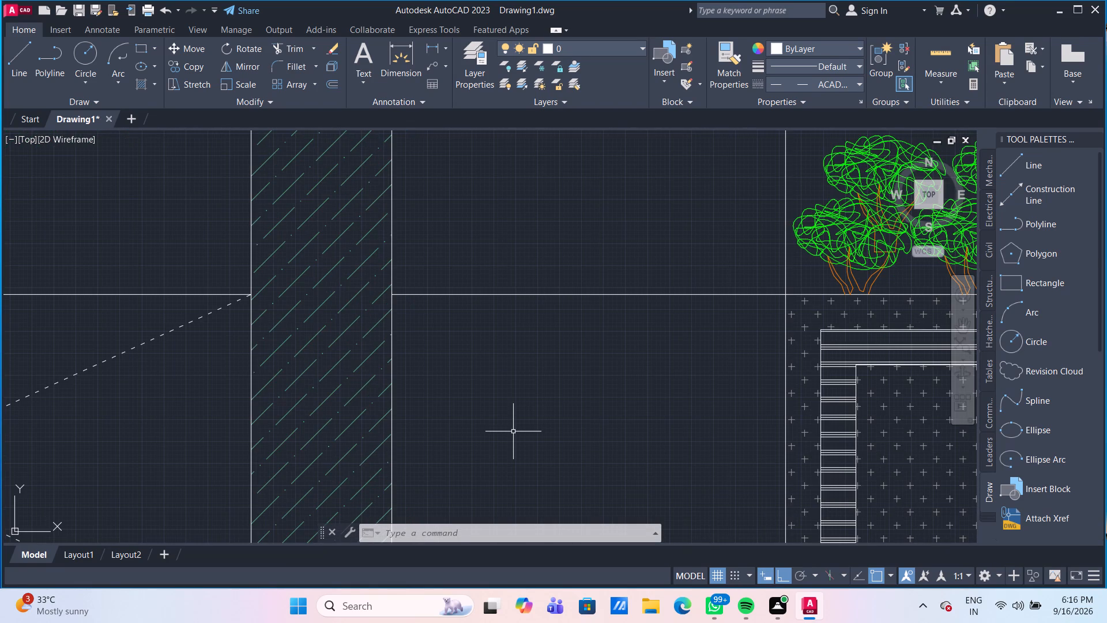
pyautogui.scroll(-2, 513, 431)
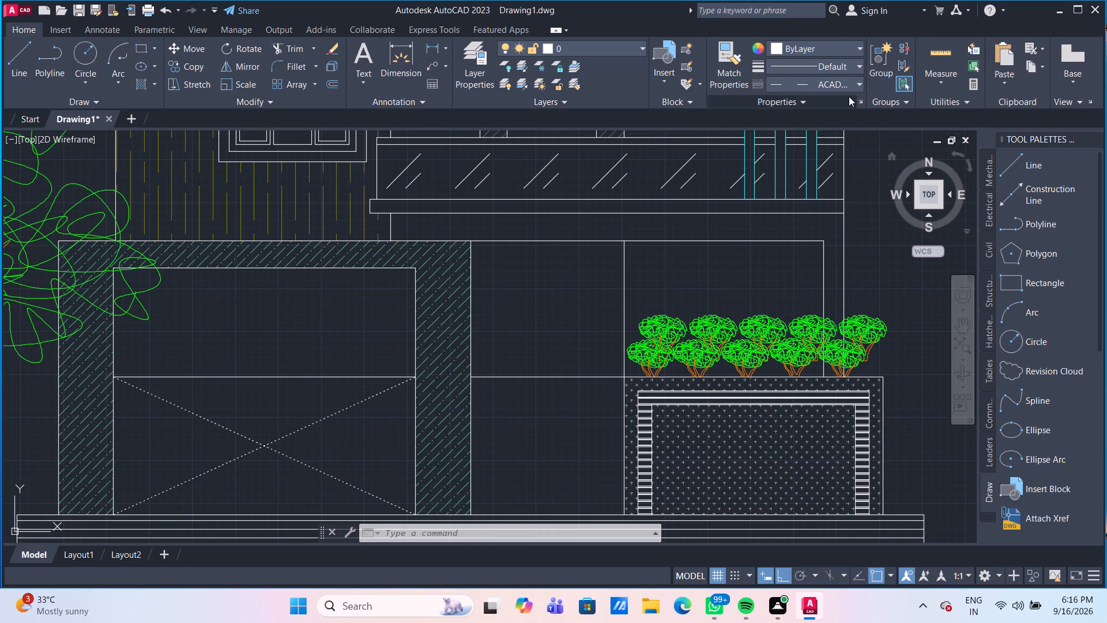
# With Ortho off, draw a dashed diagonal about 1500 long from the pillar base to the upper-right corner of the narrow opening beside the planter.
pyautogui.click(848, 81)
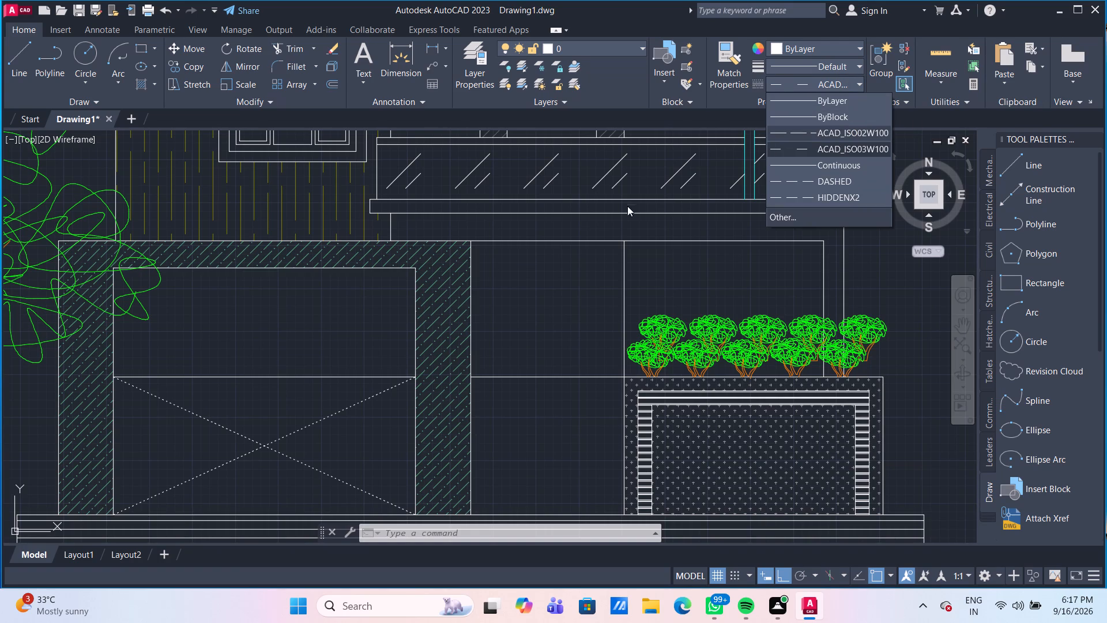
pyautogui.press('Escape')
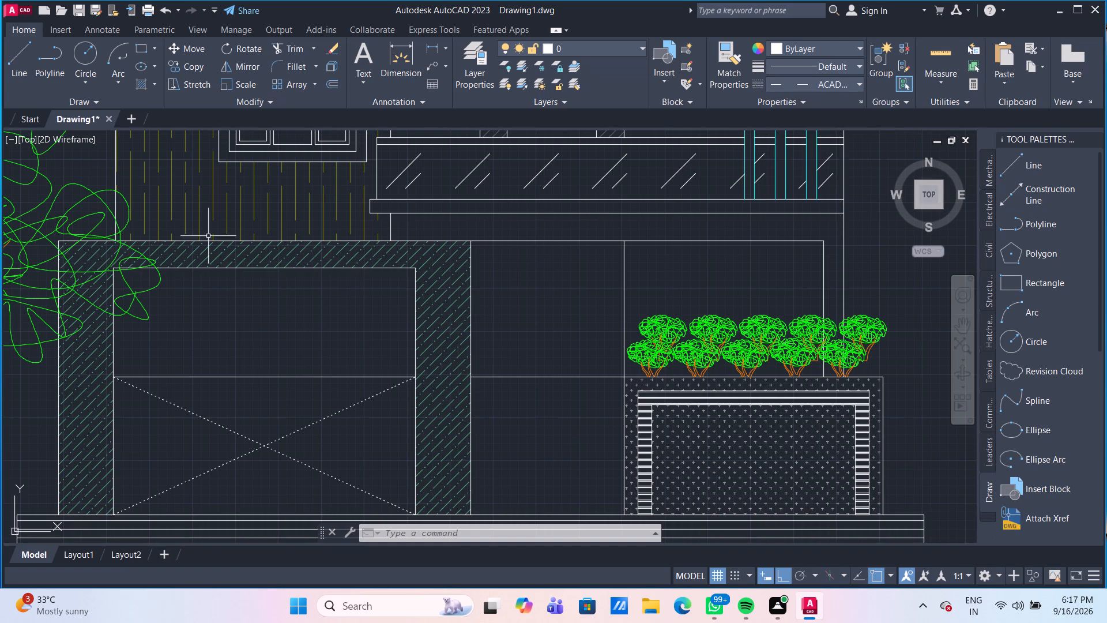
pyautogui.click(786, 580)
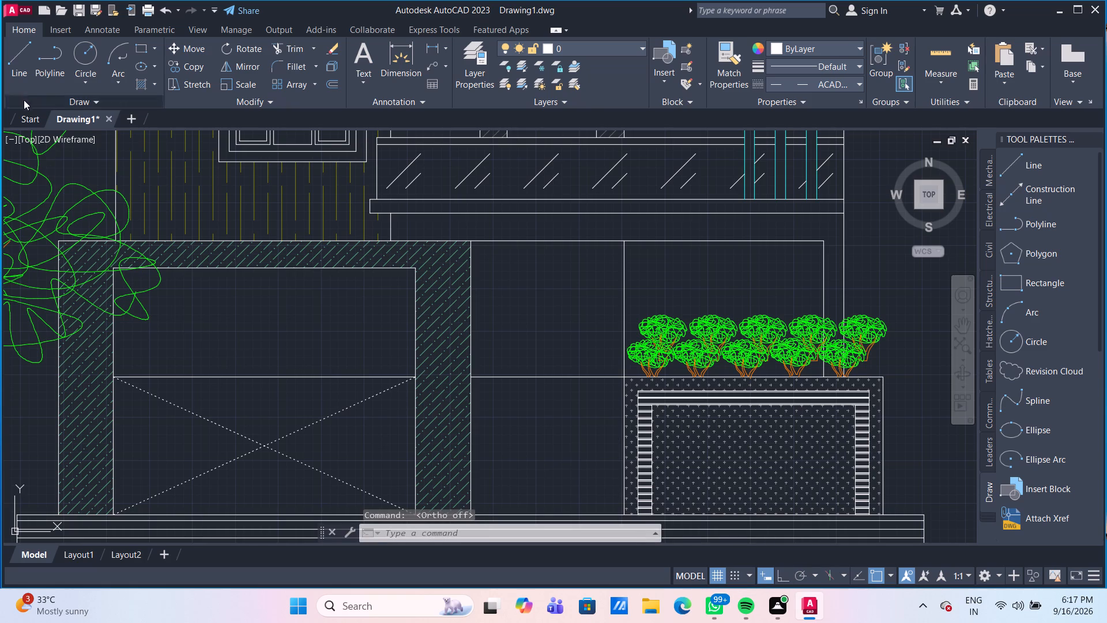
pyautogui.click(21, 70)
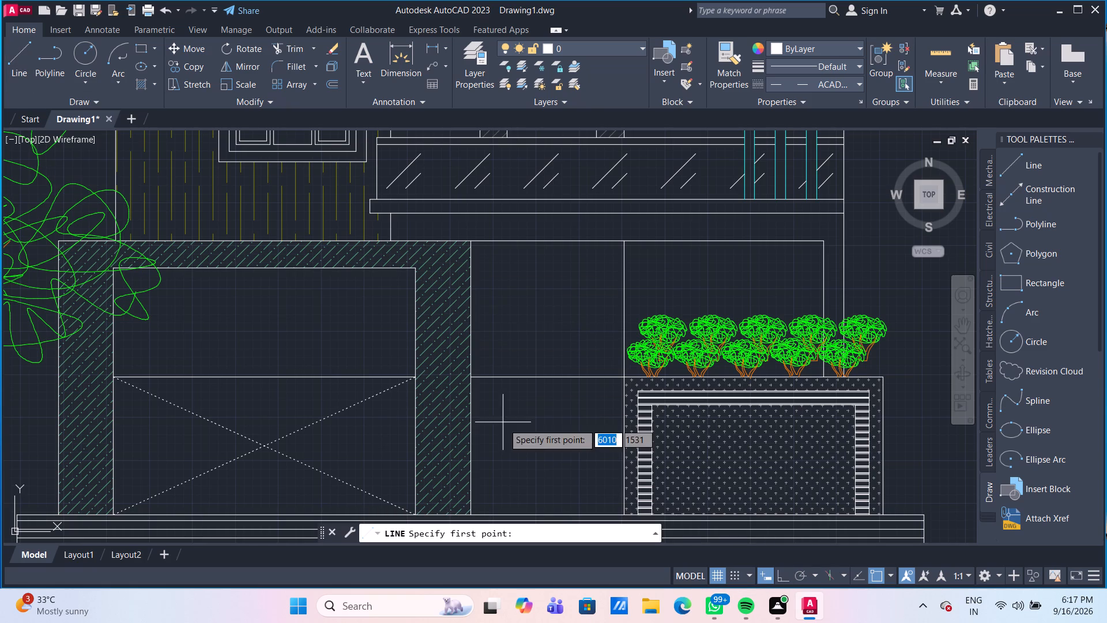
pyautogui.moveTo(503, 423); pyautogui.dragTo(436, 316, button='middle')
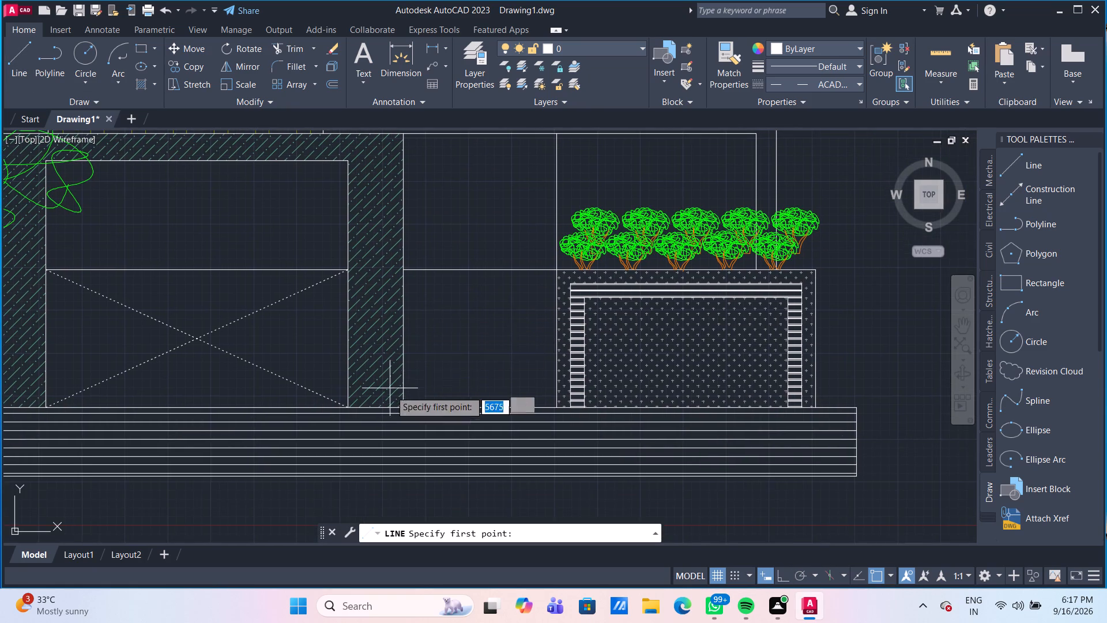
pyautogui.scroll(2, 408, 397)
pyautogui.moveTo(386, 426); pyautogui.dragTo(395, 420)
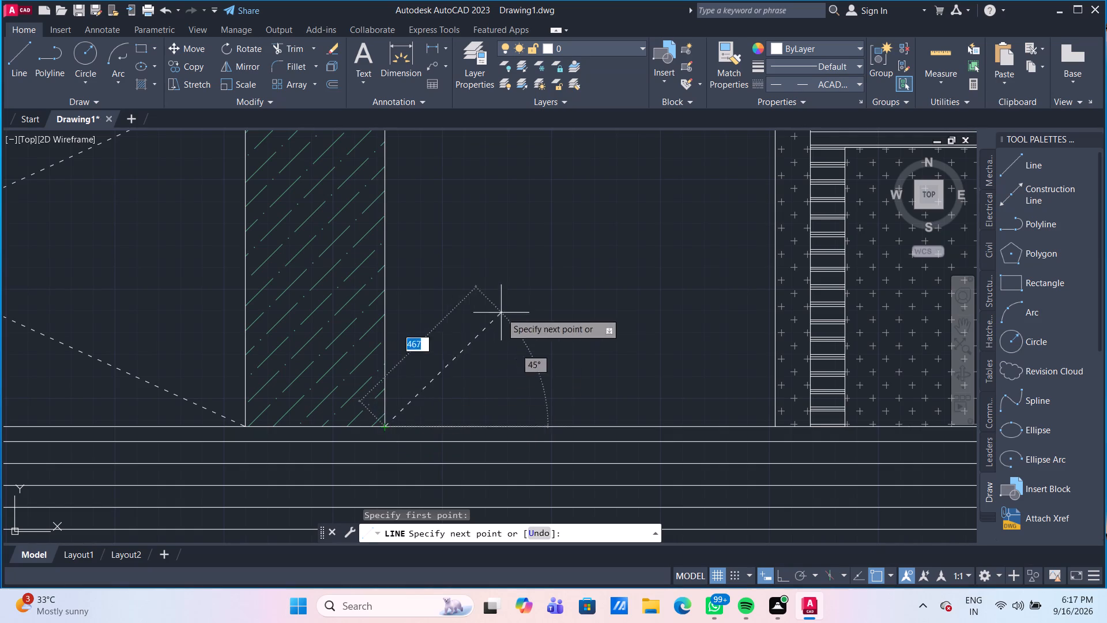
pyautogui.moveTo(634, 222); pyautogui.dragTo(425, 395, button='middle')
pyautogui.scroll(-1, 465, 340)
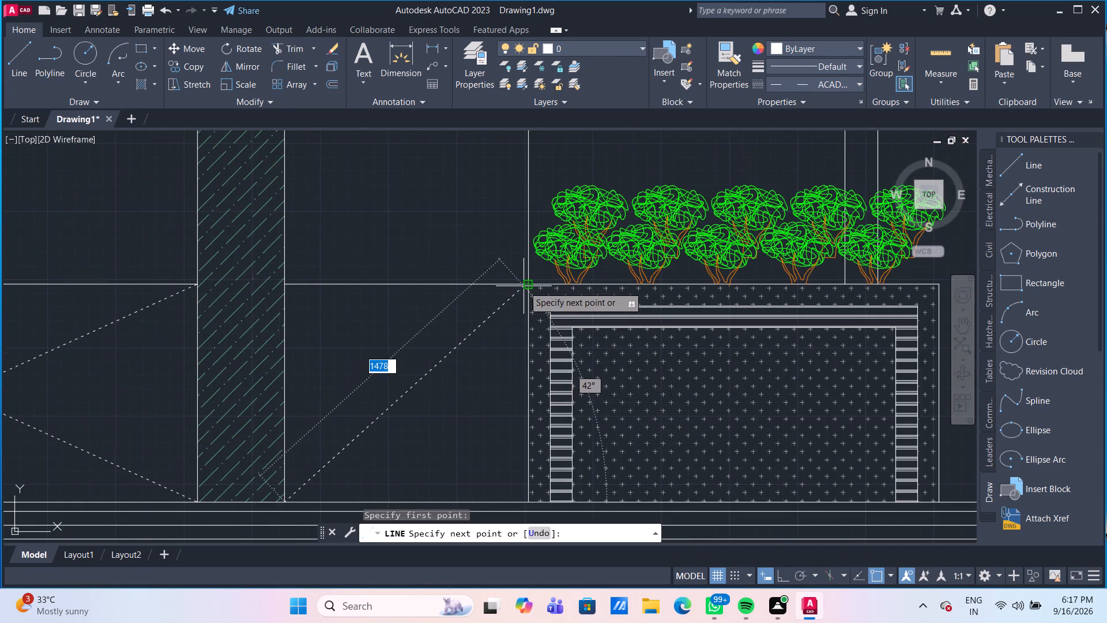
pyautogui.scroll(2, 525, 287)
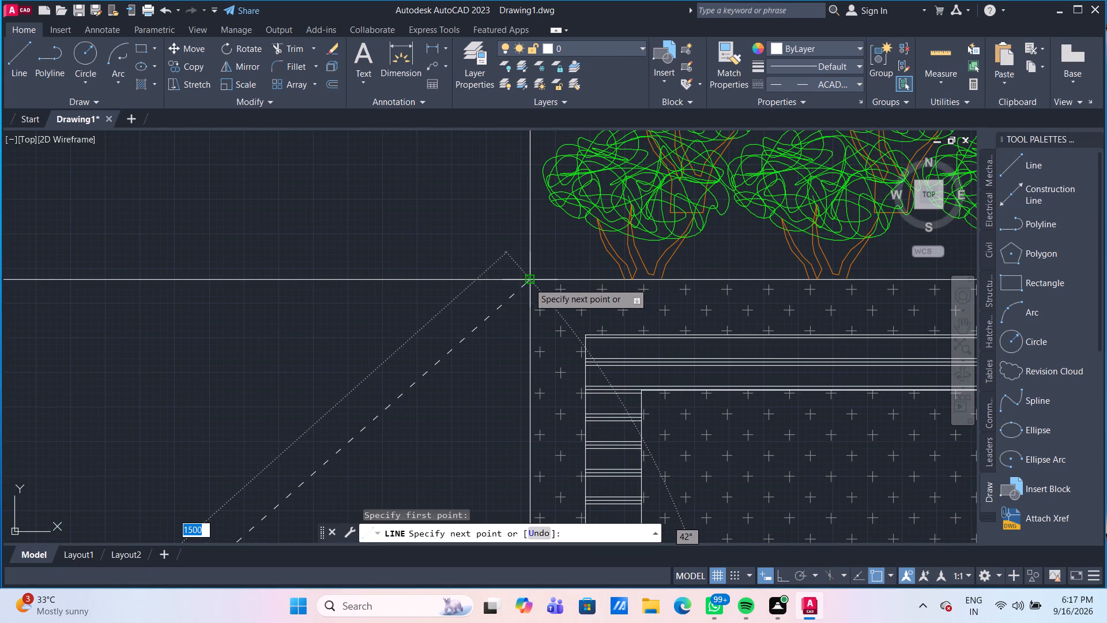
pyautogui.click(529, 283)
pyautogui.scroll(-1, 406, 339)
pyautogui.press('Escape')
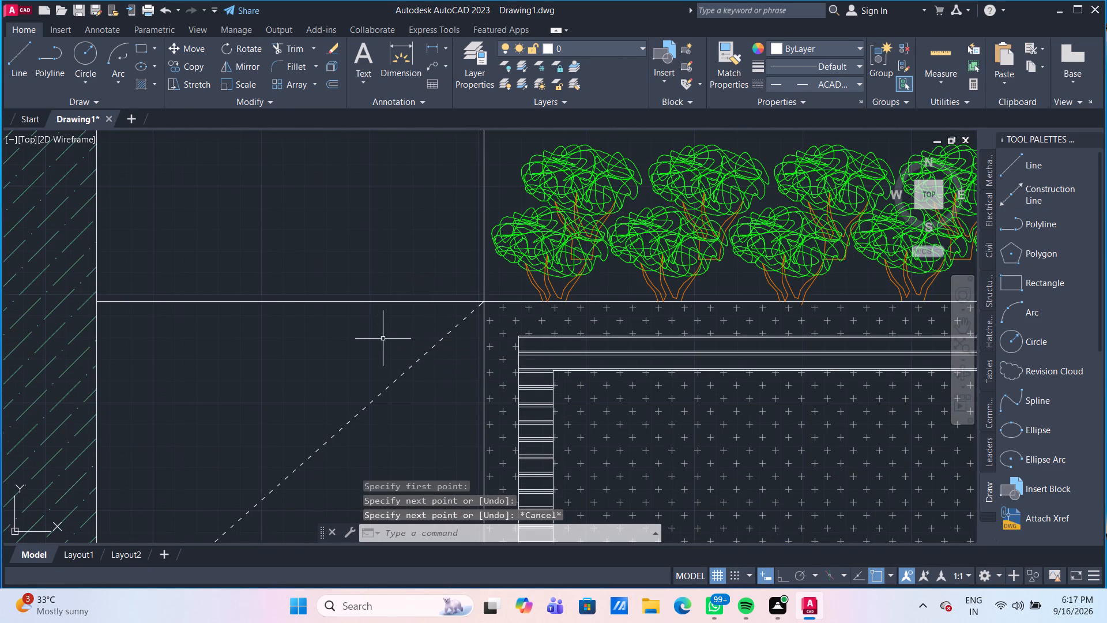
# Draw the crossing dashed diagonal, about 1500 long, from the narrow opening's upper-left corner to its lower-right corner at the planter base.
pyautogui.click(20, 58)
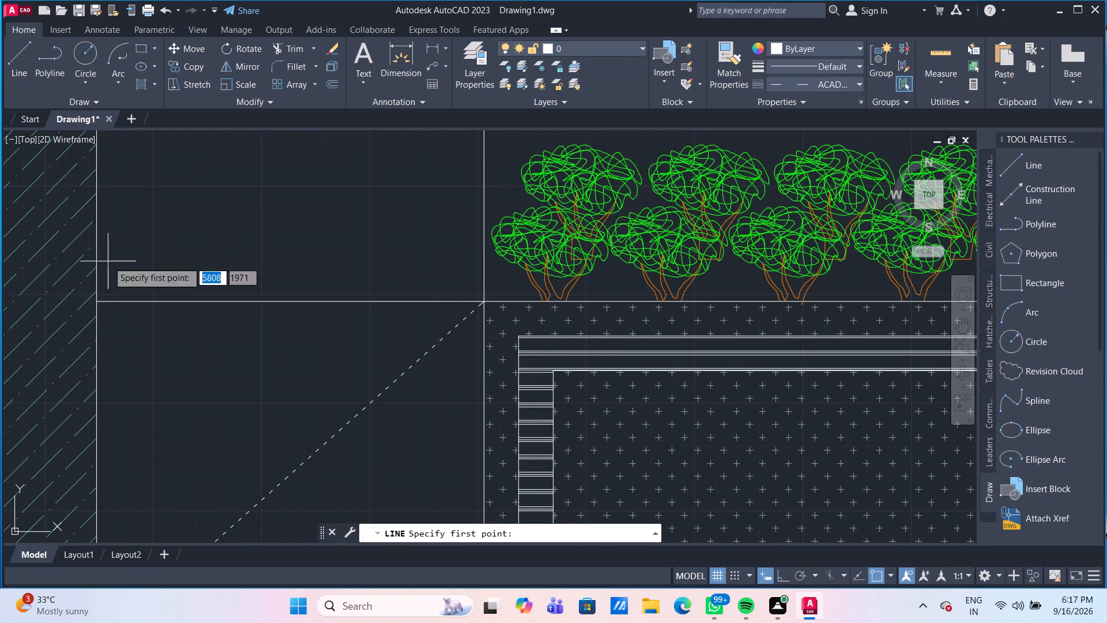
pyautogui.click(99, 303)
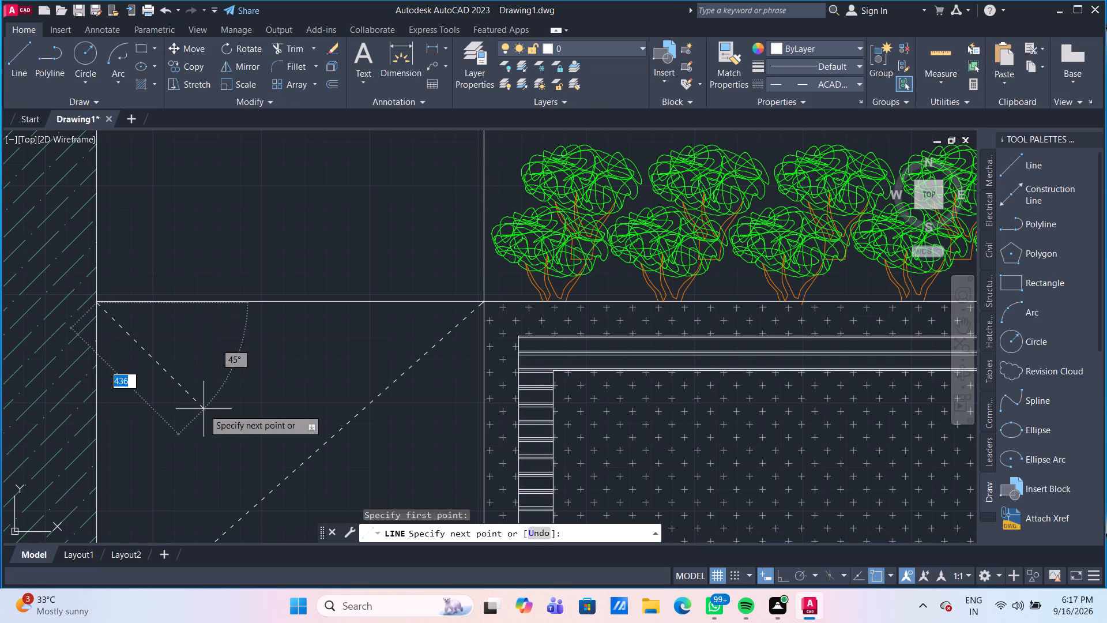
pyautogui.scroll(-1, 204, 409)
pyautogui.moveTo(204, 409); pyautogui.dragTo(160, 277, button='middle')
pyautogui.scroll(2, 284, 373)
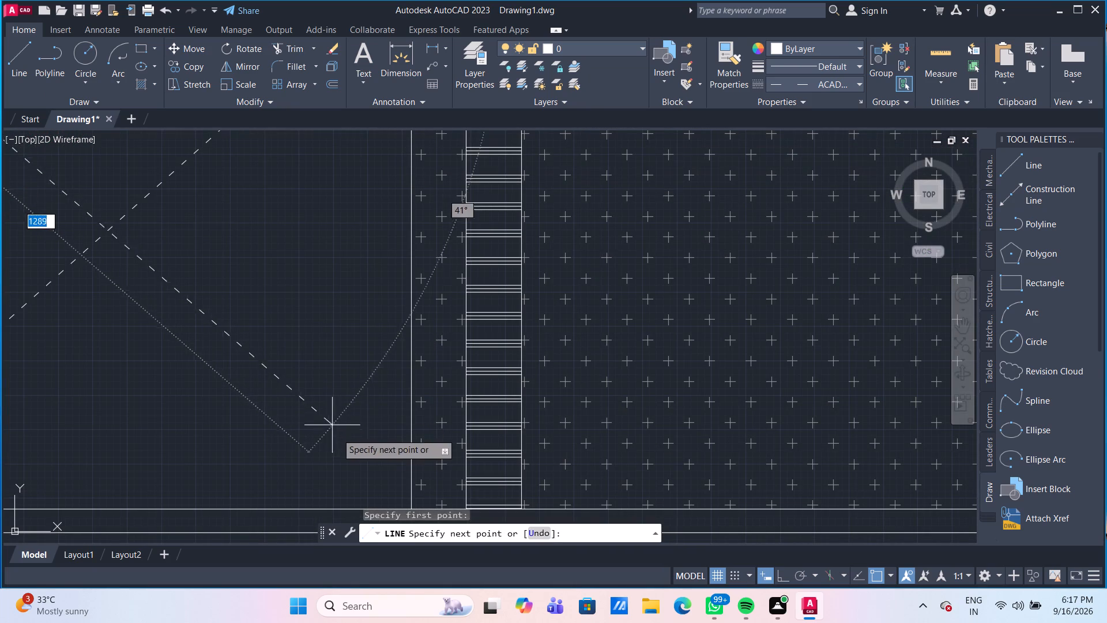
pyautogui.moveTo(344, 441); pyautogui.dragTo(279, 290, button='middle')
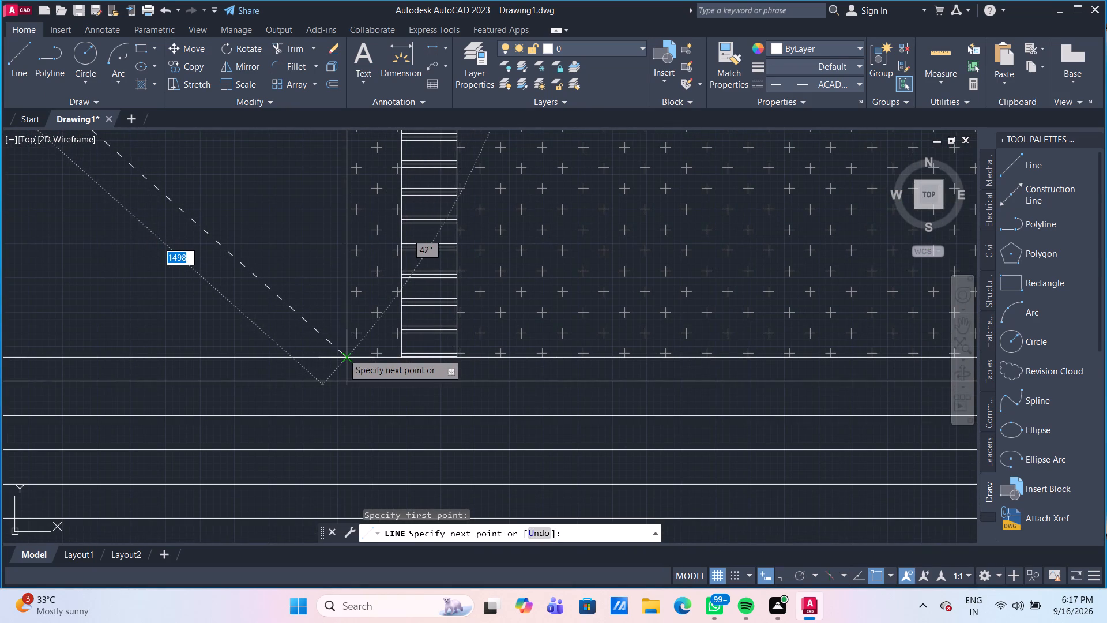
pyautogui.click(345, 355)
pyautogui.press('Escape')
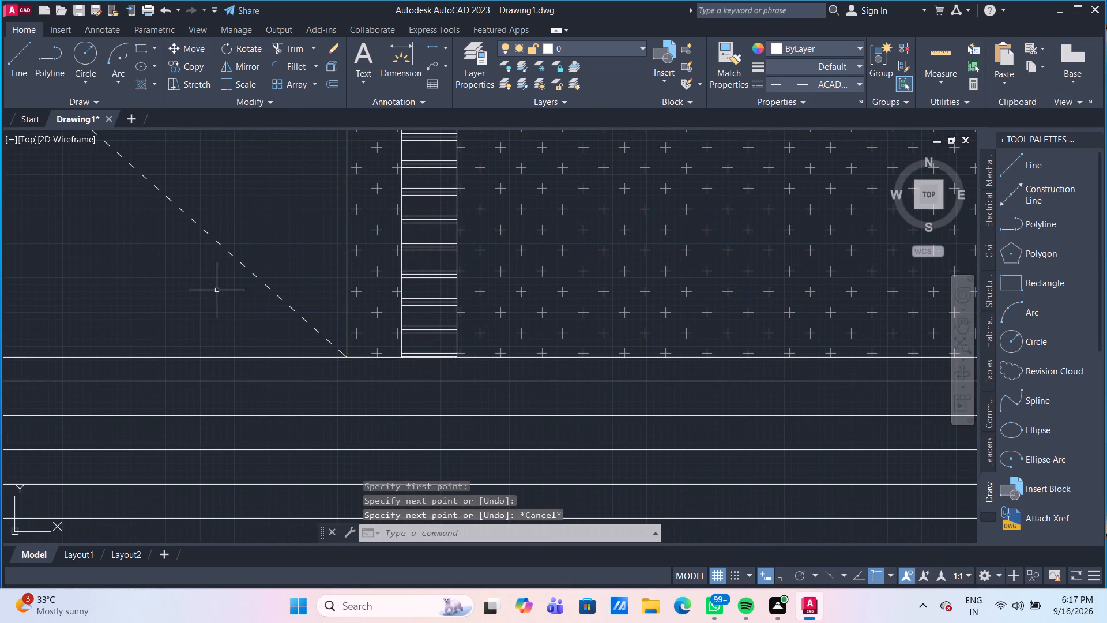
# Draw a dashed diagonal about 1110 long from the lower-left to the upper-right corner of the first-floor balcony's left opening.
pyautogui.scroll(-6, 217, 290)
pyautogui.moveTo(194, 228); pyautogui.dragTo(253, 280, button='middle')
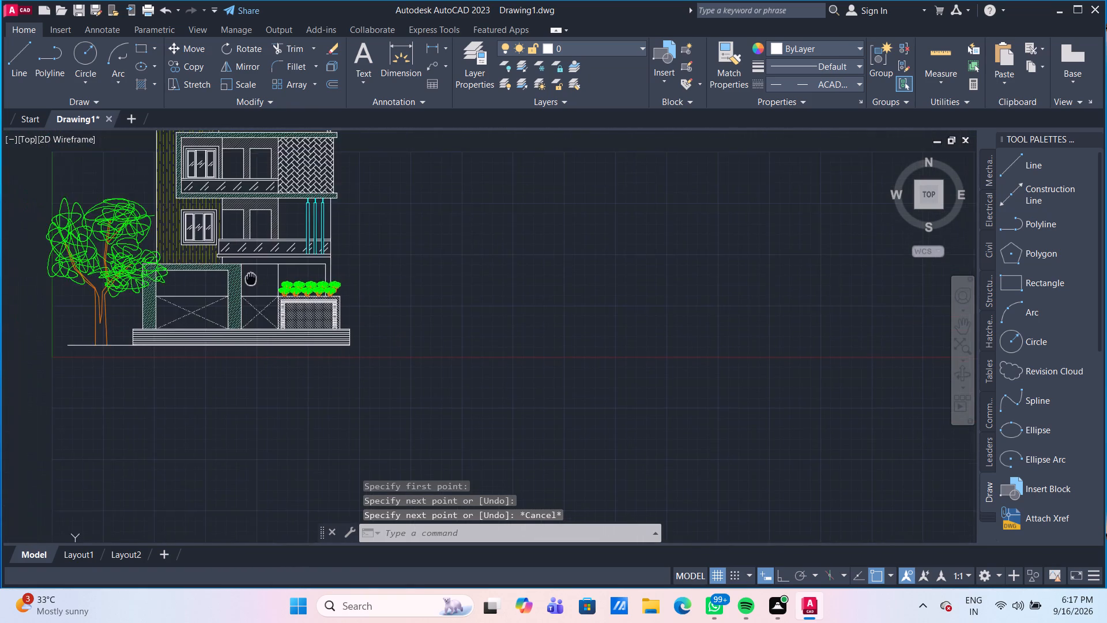
pyautogui.moveTo(253, 280); pyautogui.dragTo(357, 329, button='middle')
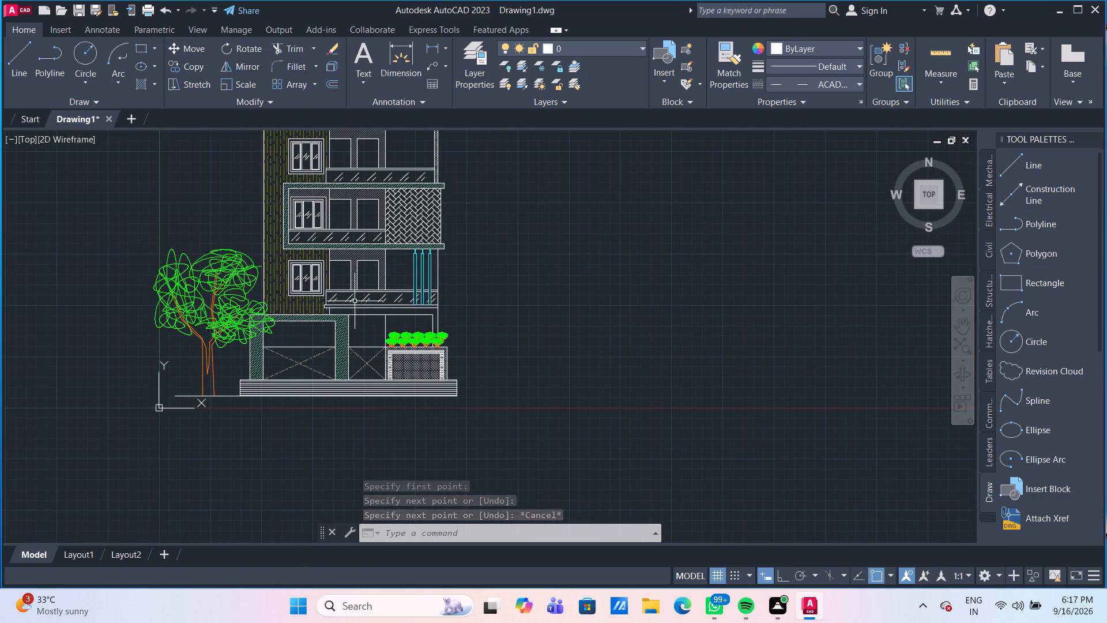
pyautogui.scroll(1, 355, 227)
pyautogui.scroll(2, 357, 321)
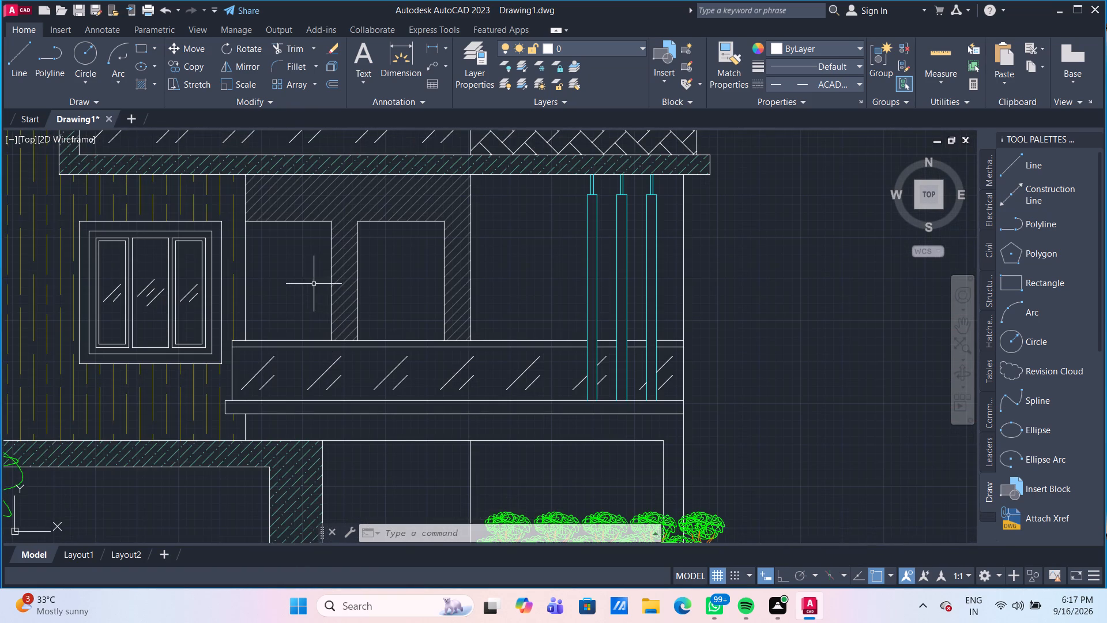
pyautogui.moveTo(295, 268); pyautogui.dragTo(298, 329, button='middle')
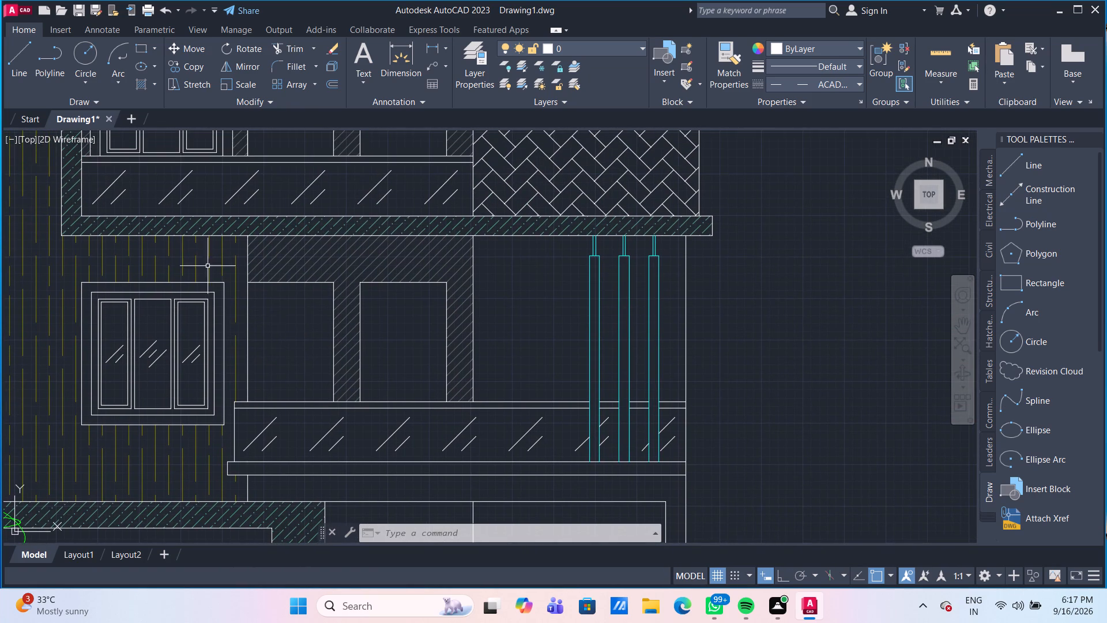
pyautogui.click(21, 64)
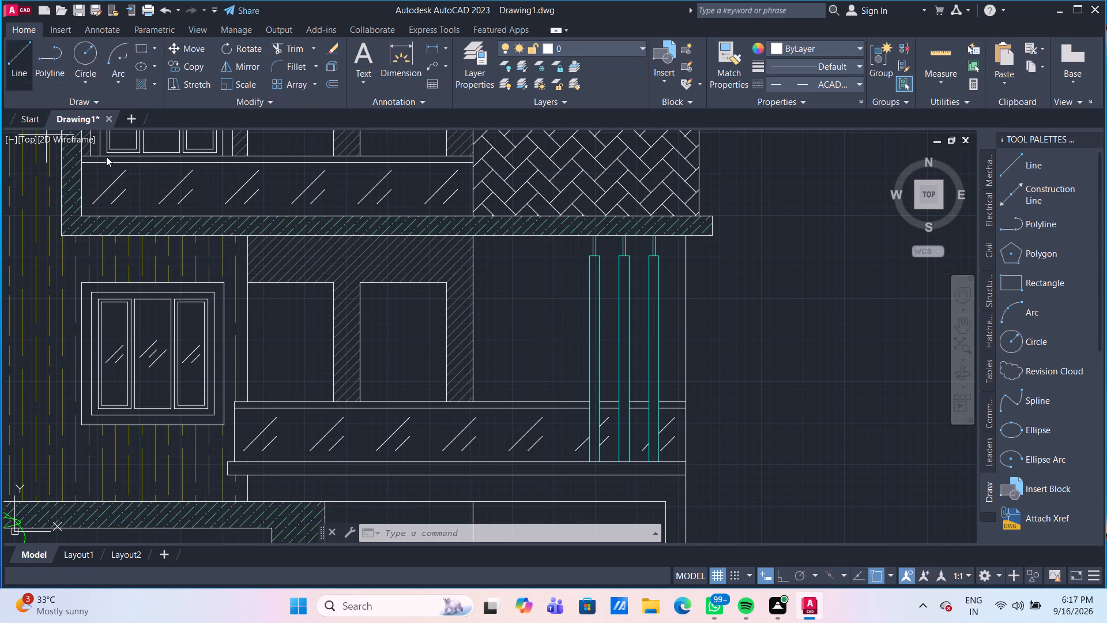
pyautogui.scroll(2, 293, 406)
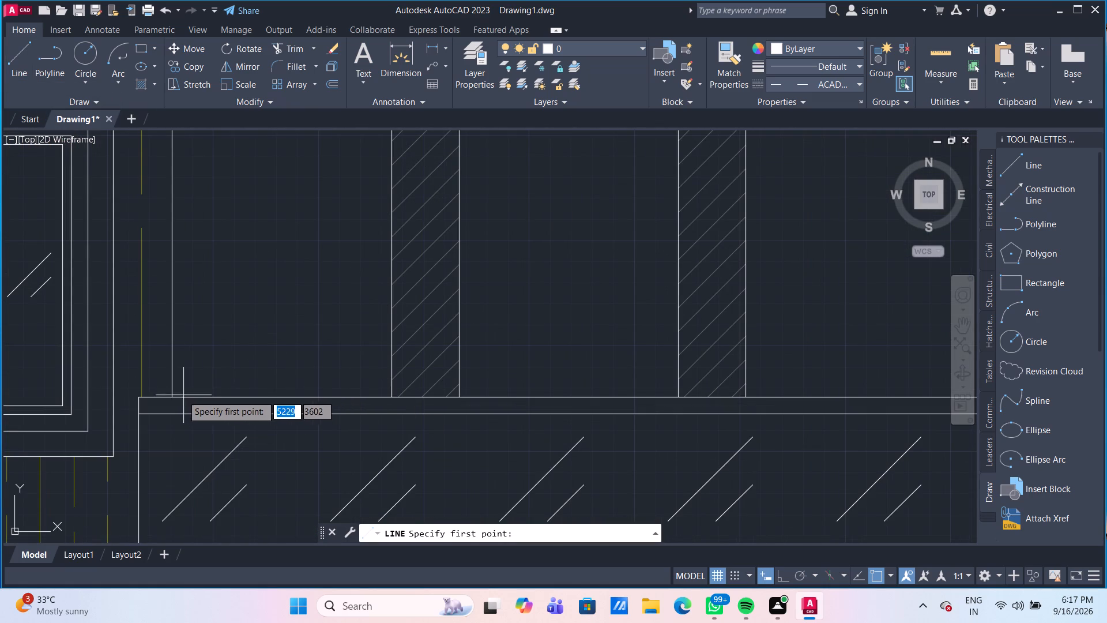
pyautogui.click(171, 396)
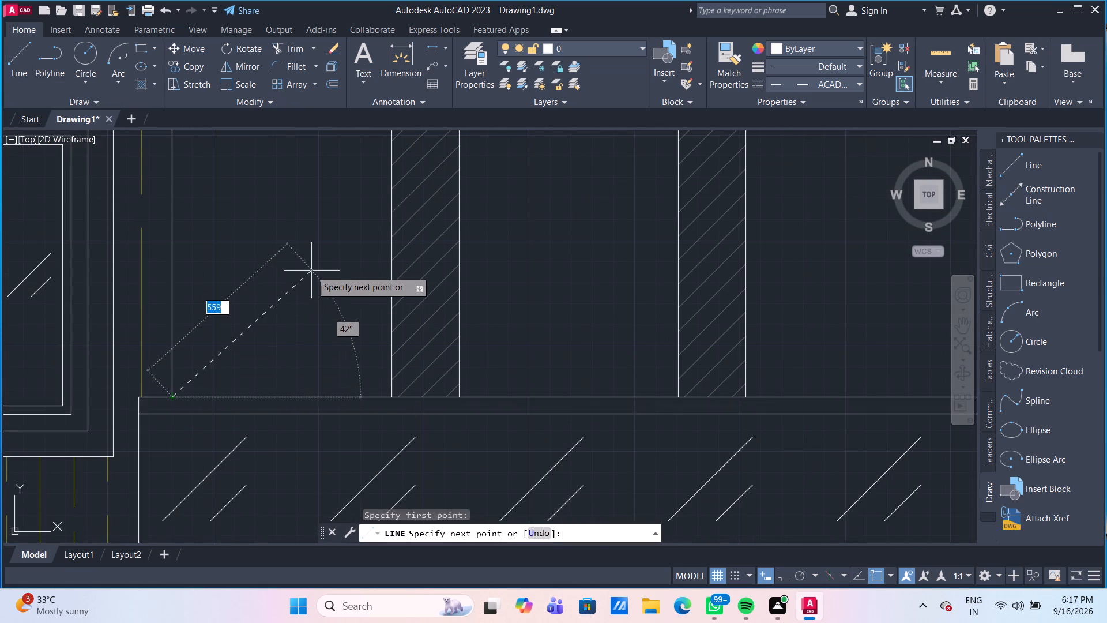
pyautogui.scroll(-1, 313, 265)
pyautogui.moveTo(318, 267); pyautogui.dragTo(308, 351, button='middle')
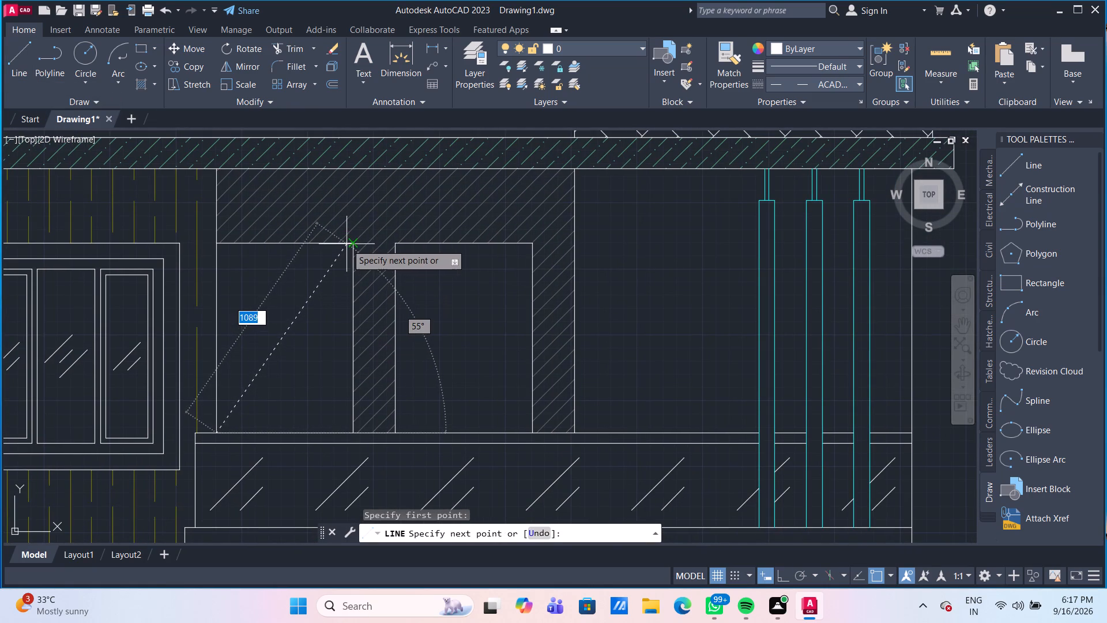
pyautogui.click(353, 246)
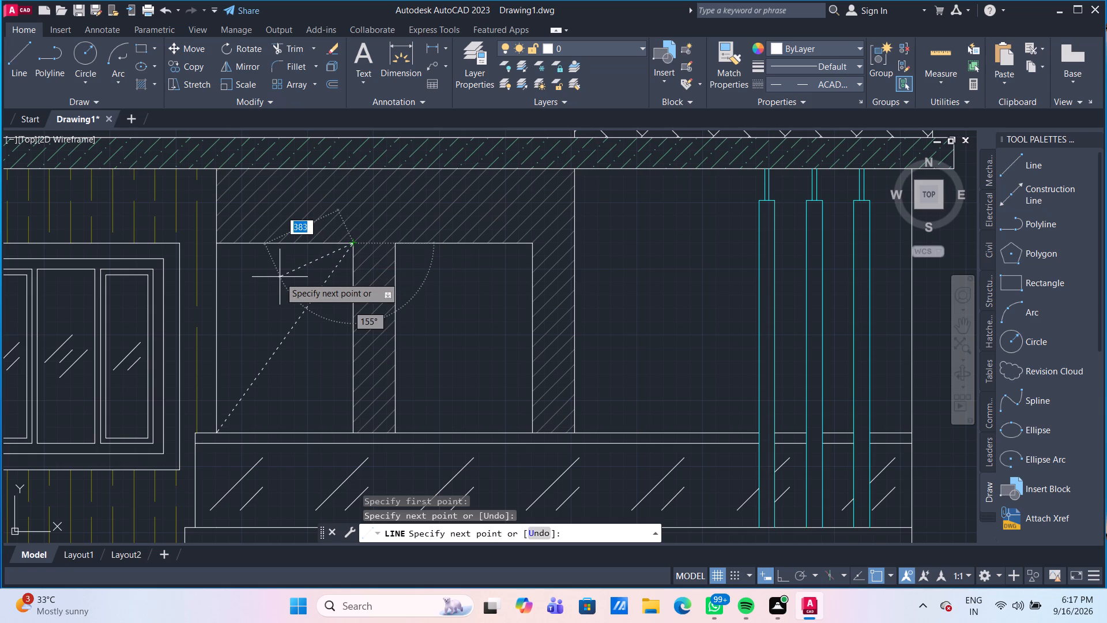
pyautogui.press('Escape')
# Draw the crossing dashed diagonal, about 1110 long, from the same first-floor opening's upper-left corner to its lower-right corner.
pyautogui.click(29, 60)
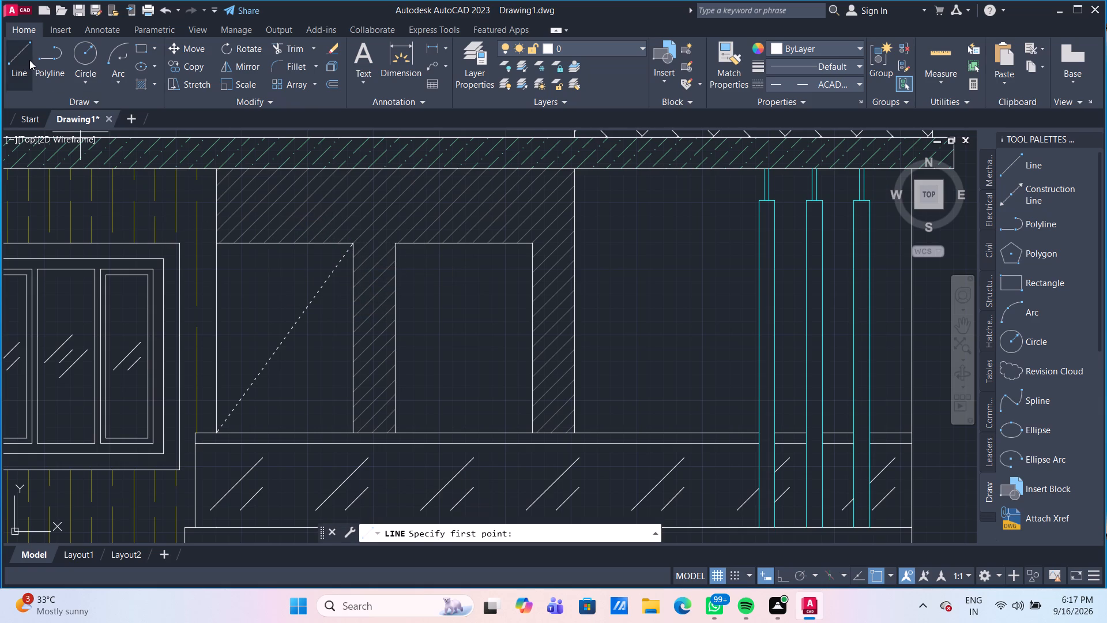
pyautogui.click(219, 243)
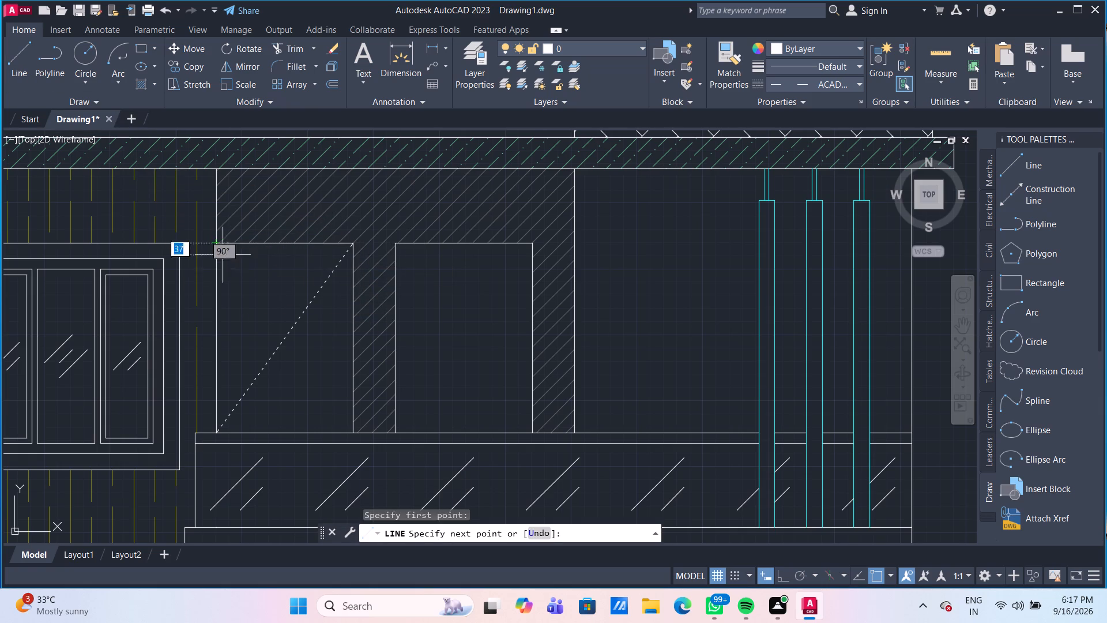
pyautogui.click(355, 437)
pyautogui.press('Escape')
# Copy the two crossing dashed diagonals from the first-floor left opening's upper-left corner to the adjacent right opening's upper-left corner.
pyautogui.moveTo(307, 346); pyautogui.dragTo(293, 336)
pyautogui.click(250, 311)
pyautogui.write('CO')
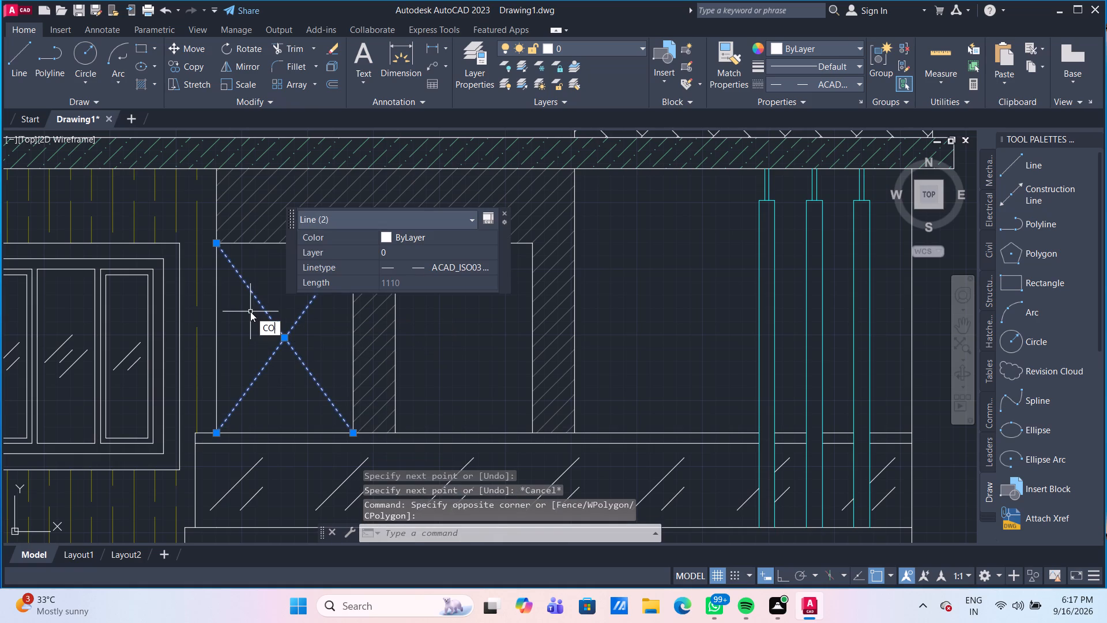
pyautogui.press('Return')
pyautogui.scroll(2, 214, 250)
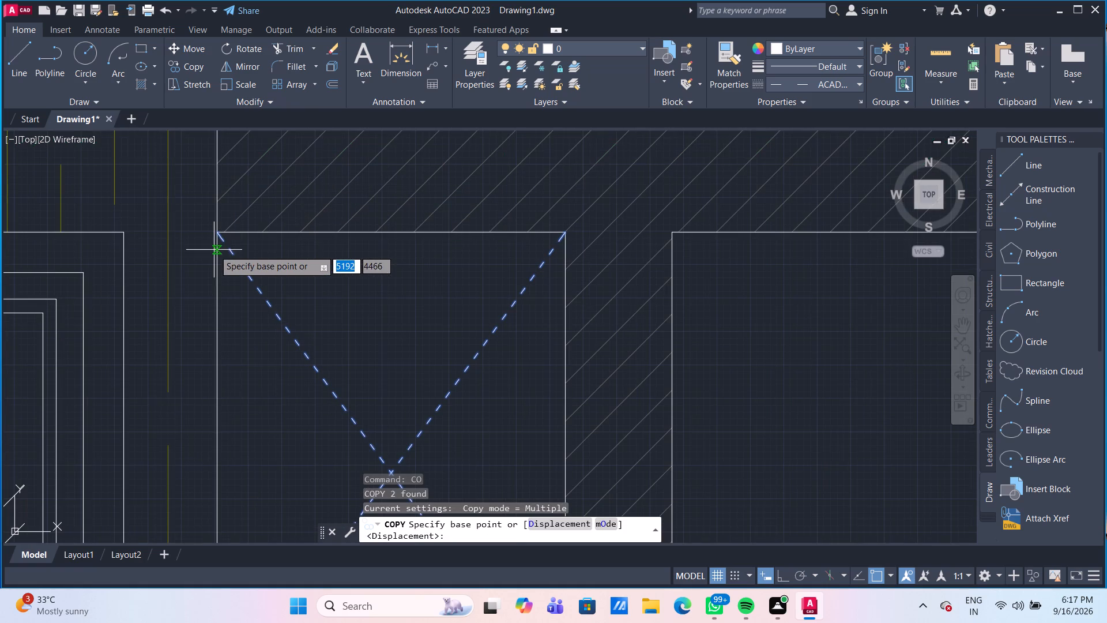
pyautogui.click(216, 235)
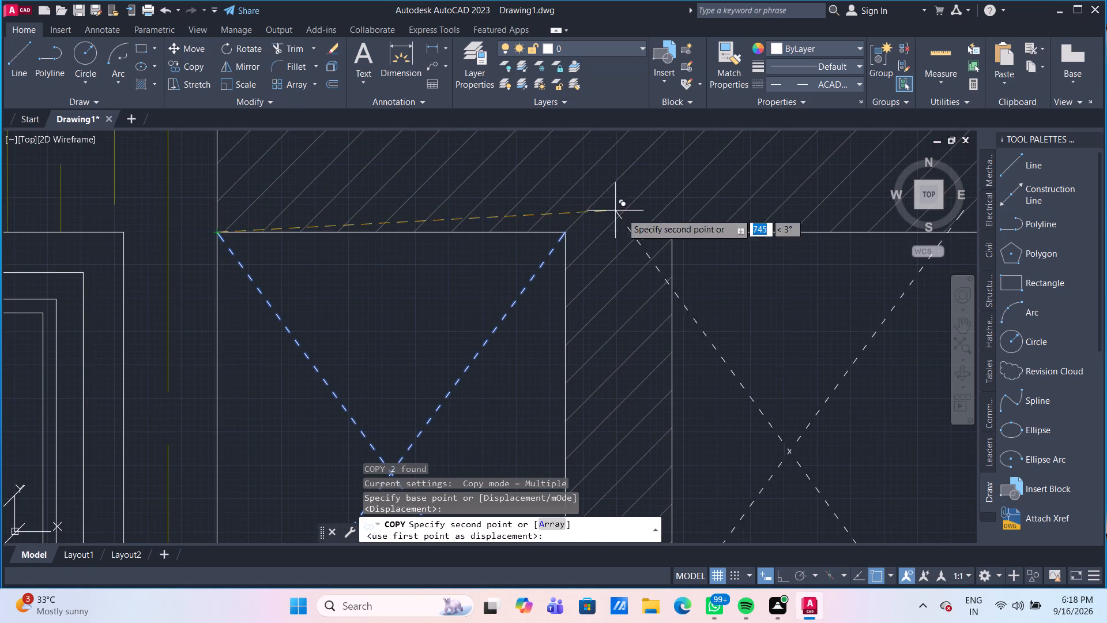
pyautogui.click(672, 231)
# Place copies of the crossing diagonals in both second-floor balcony openings, aligned to their upper-left corners.
pyautogui.scroll(-3, 721, 277)
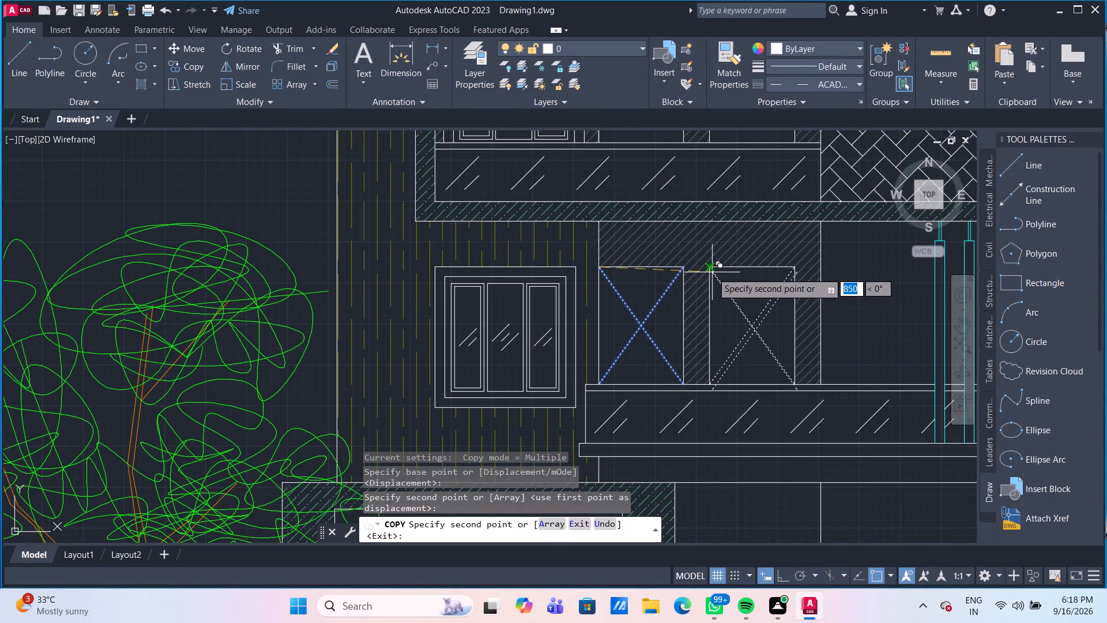
pyautogui.moveTo(667, 186); pyautogui.dragTo(630, 434, button='middle')
pyautogui.scroll(1, 602, 296)
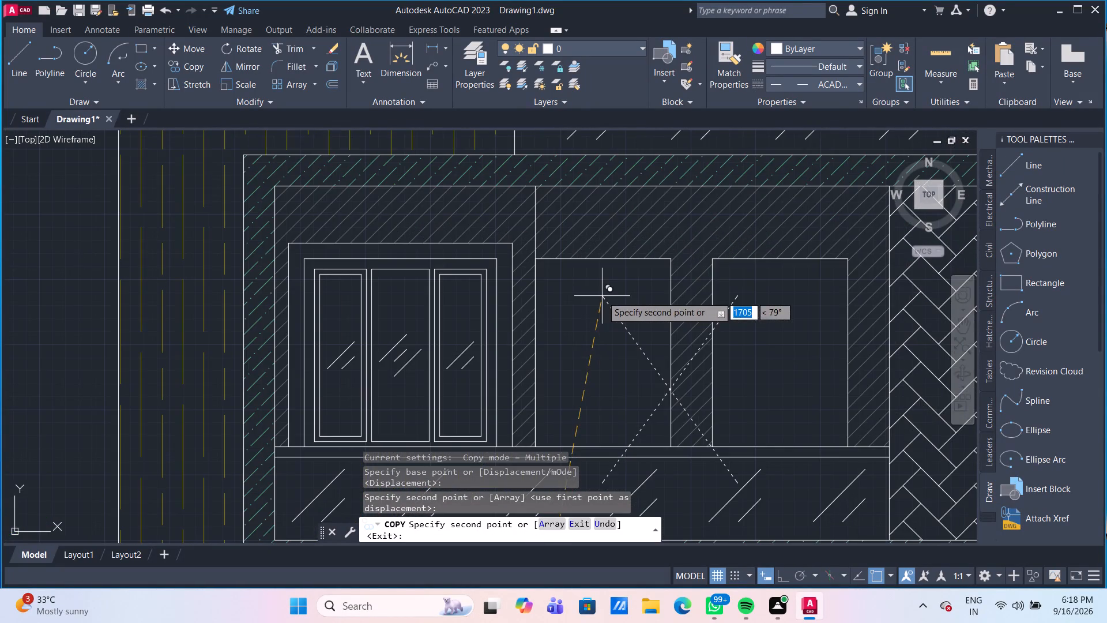
pyautogui.moveTo(579, 273); pyautogui.dragTo(574, 319, button='middle')
pyautogui.click(530, 303)
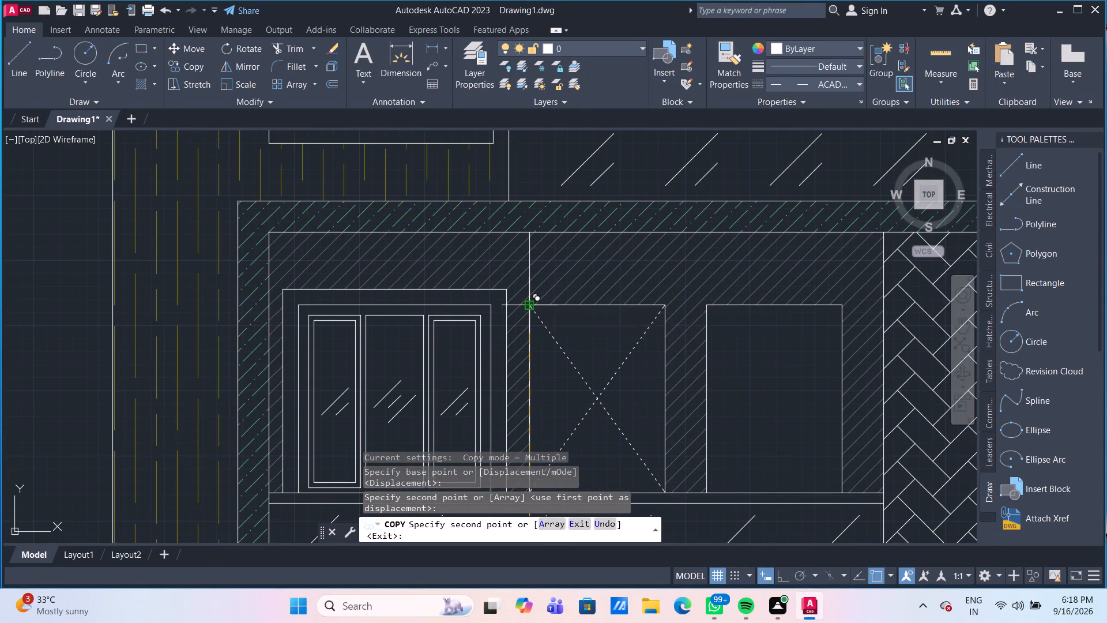
pyautogui.click(709, 306)
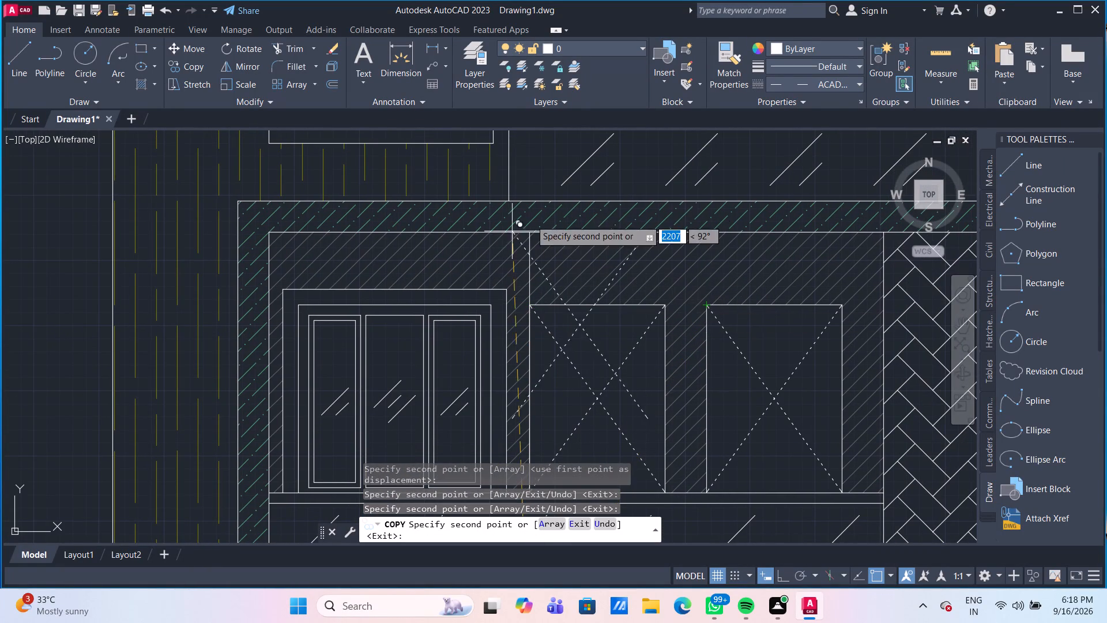
# Place copies of the crossing diagonals in both top-floor balcony openings, aligned to their upper-left corners, and end the Copy command.
pyautogui.moveTo(667, 175); pyautogui.dragTo(557, 497, button='middle')
pyautogui.scroll(-1, 558, 497)
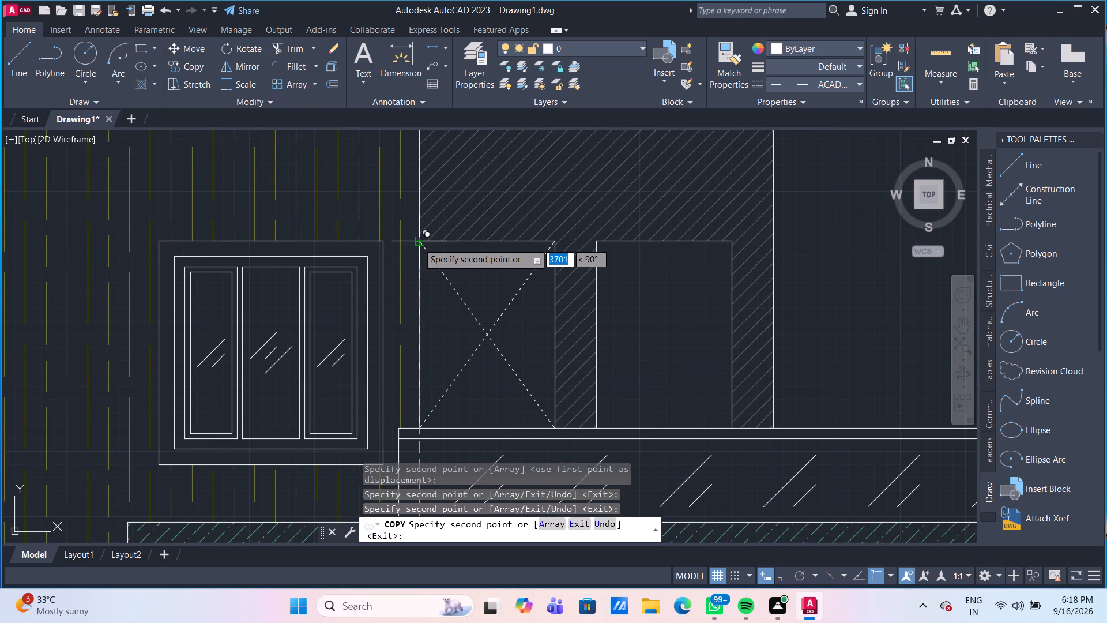
pyautogui.click(418, 243)
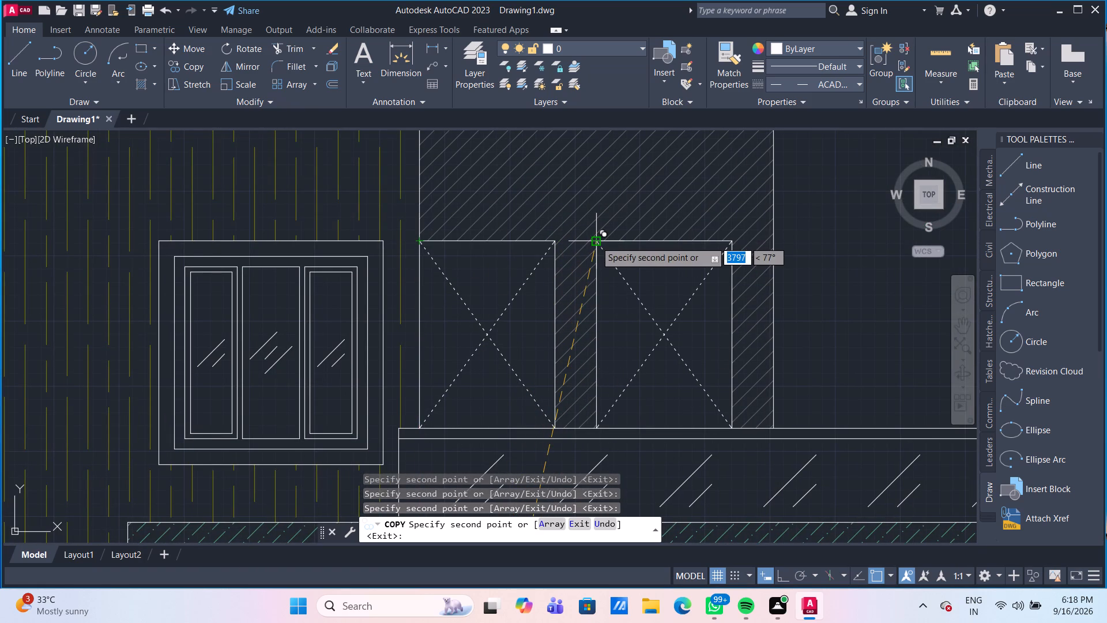
pyautogui.click(596, 241)
pyautogui.scroll(-4, 559, 240)
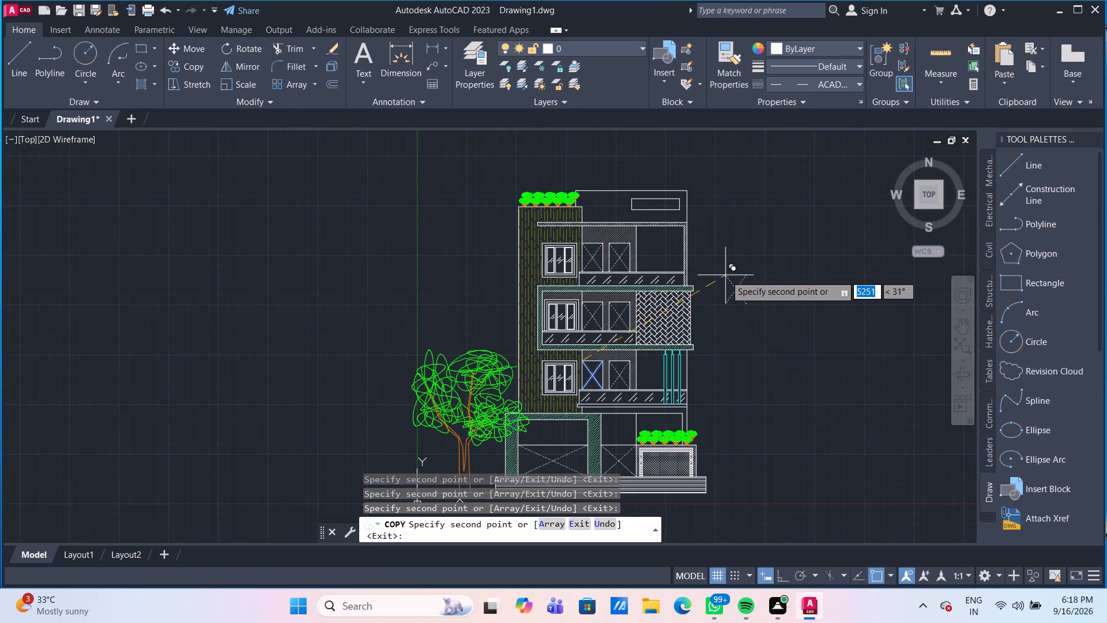
pyautogui.press('Escape')
# Draw a dashed diagonal from the lower-left to the upper-right corner of the small rectangle in the rooftop parapet.
pyautogui.scroll(-1, 739, 325)
pyautogui.moveTo(737, 325); pyautogui.dragTo(715, 289, button='middle')
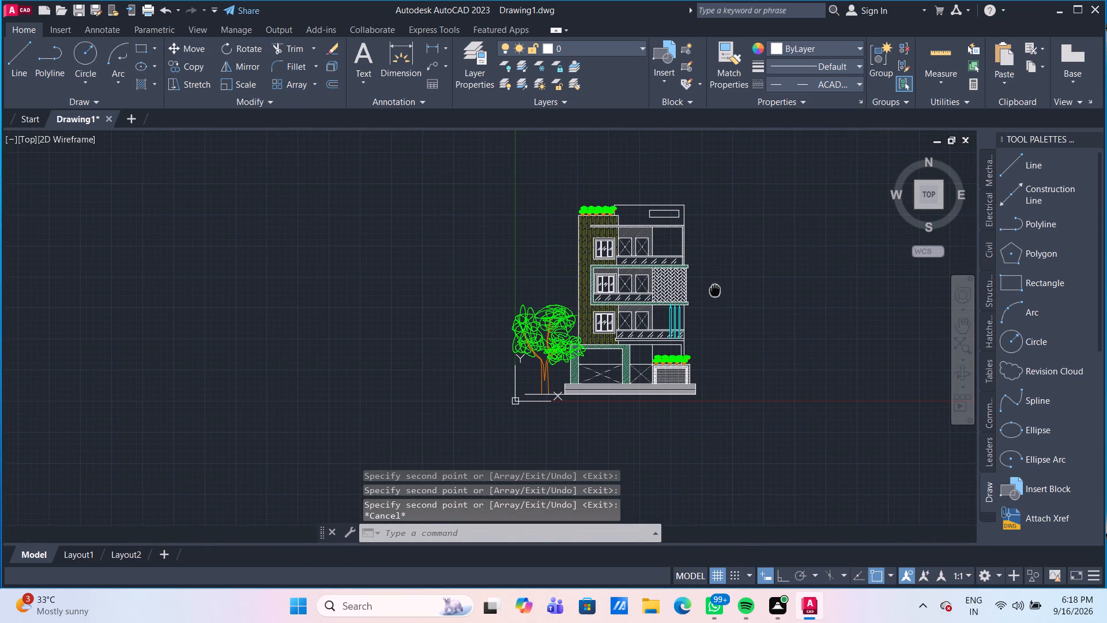
pyautogui.moveTo(715, 289); pyautogui.dragTo(698, 292, button='middle')
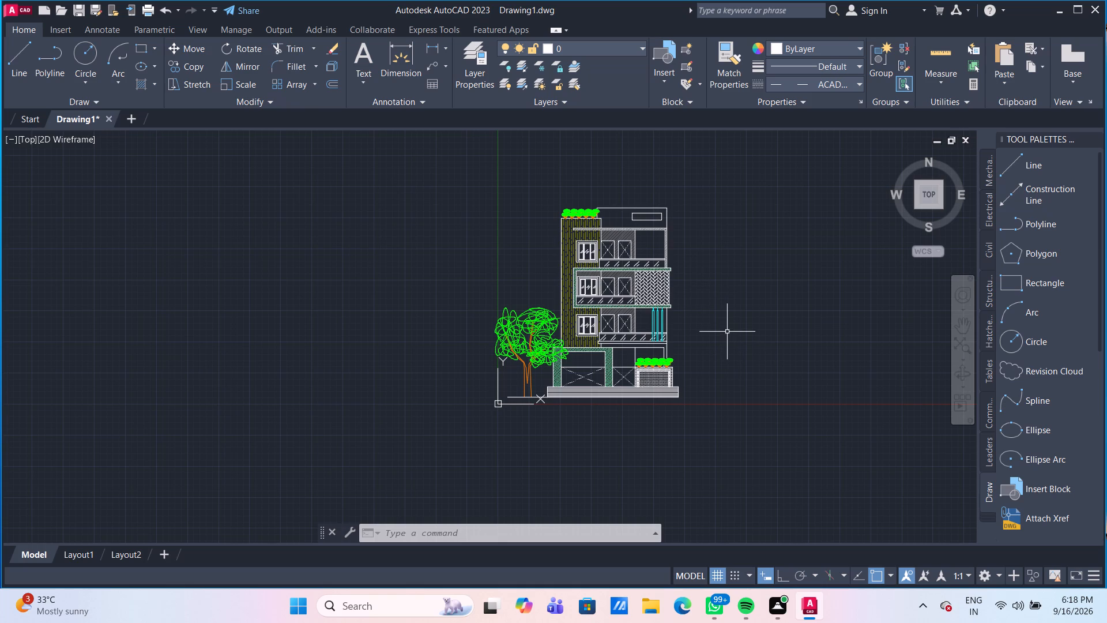
pyautogui.scroll(2, 684, 253)
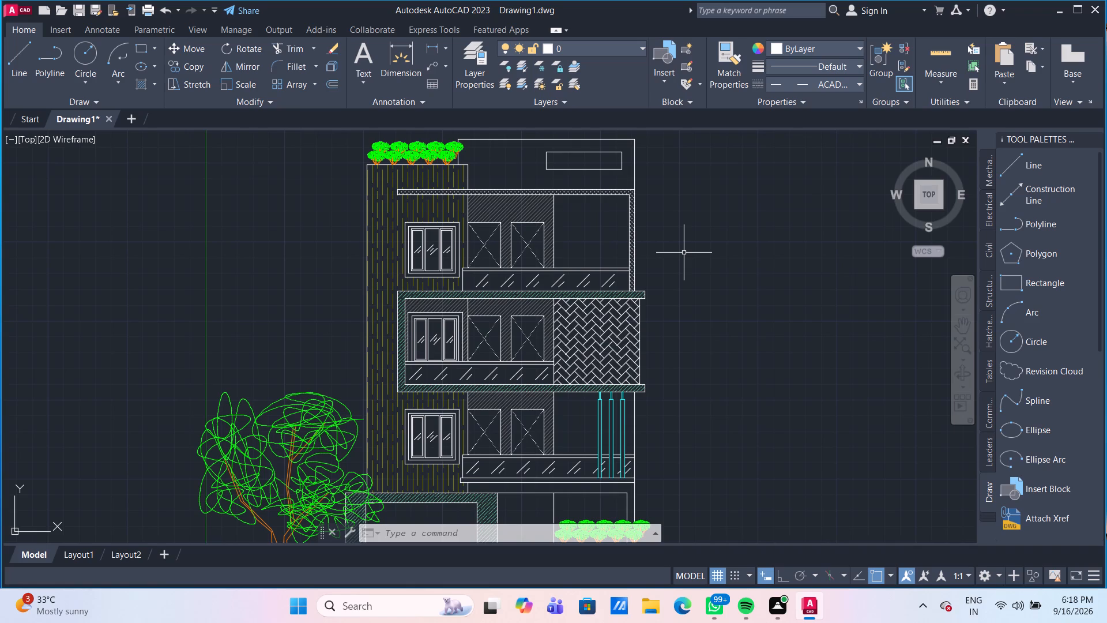
pyautogui.click(26, 75)
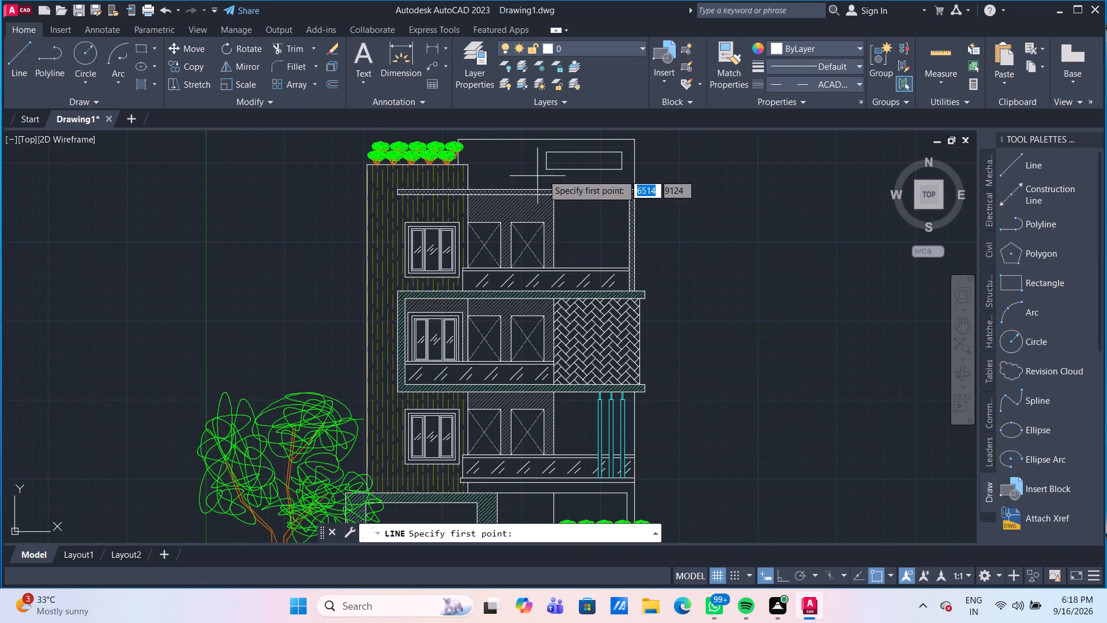
pyautogui.moveTo(578, 157); pyautogui.dragTo(529, 224, button='middle')
pyautogui.scroll(2, 528, 224)
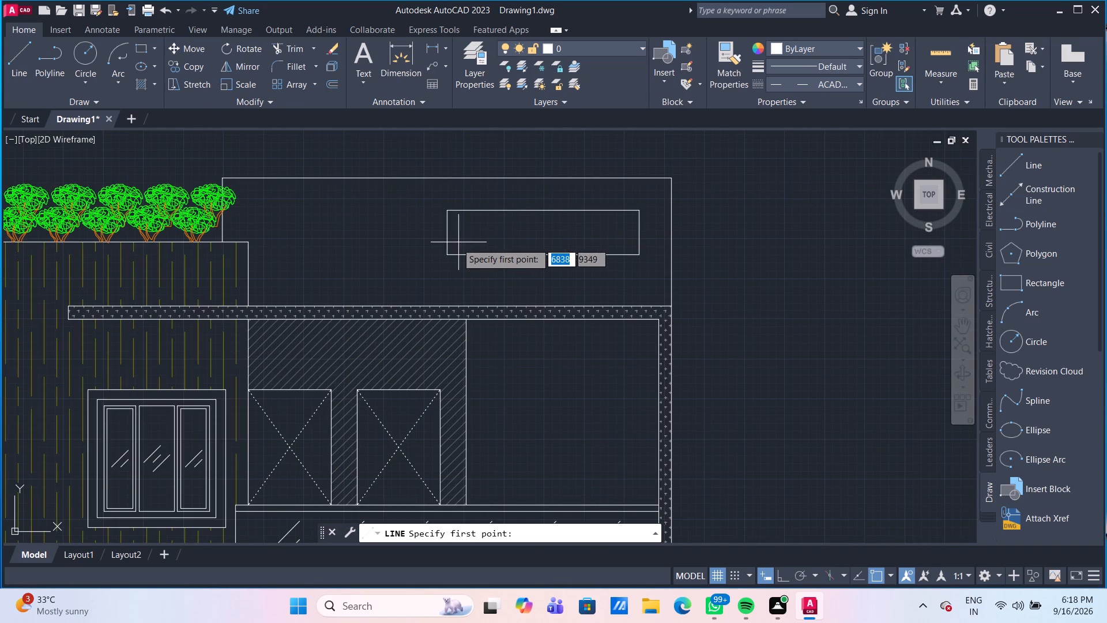
pyautogui.click(450, 253)
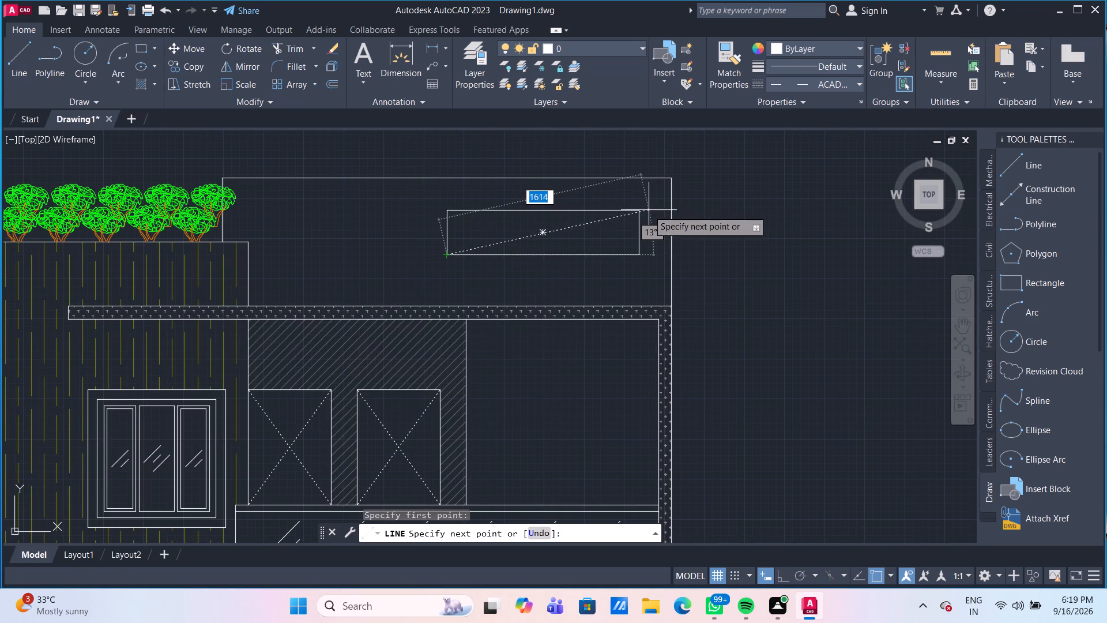
pyautogui.click(639, 211)
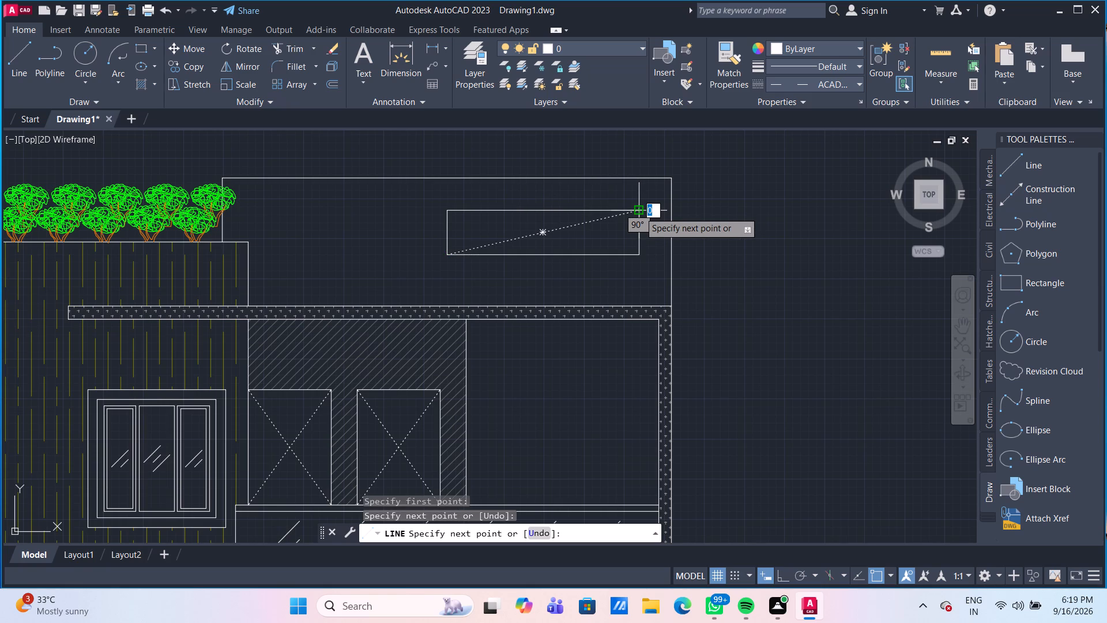
pyautogui.press('Escape')
# Draw the crossing dashed diagonal from the parapet rectangle's upper-left corner to its lower-right corner.
pyautogui.click(19, 61)
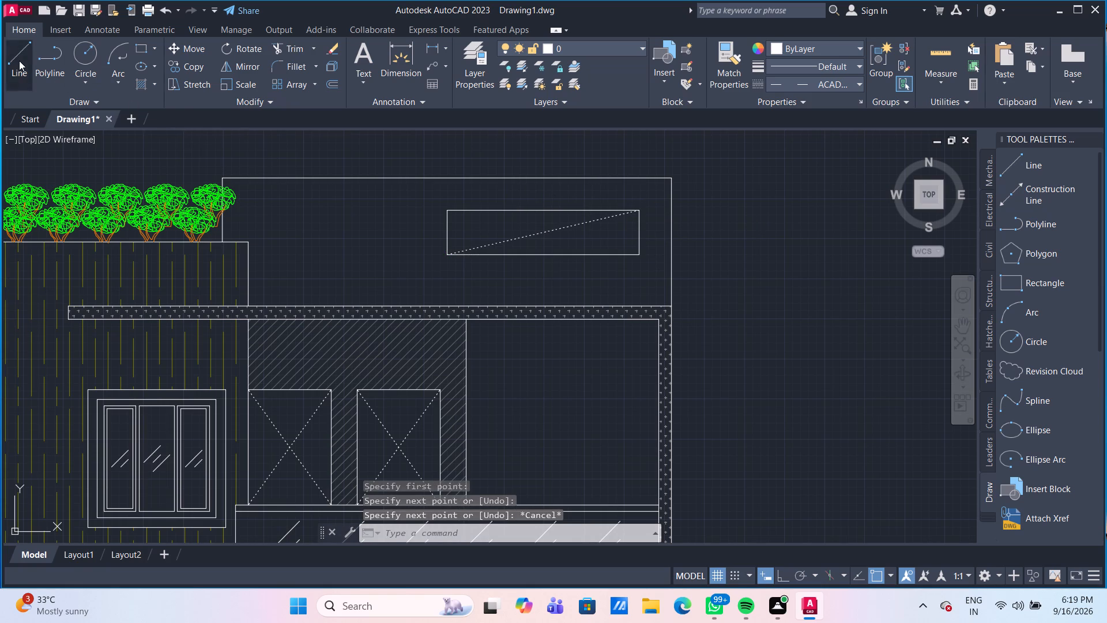
pyautogui.click(449, 213)
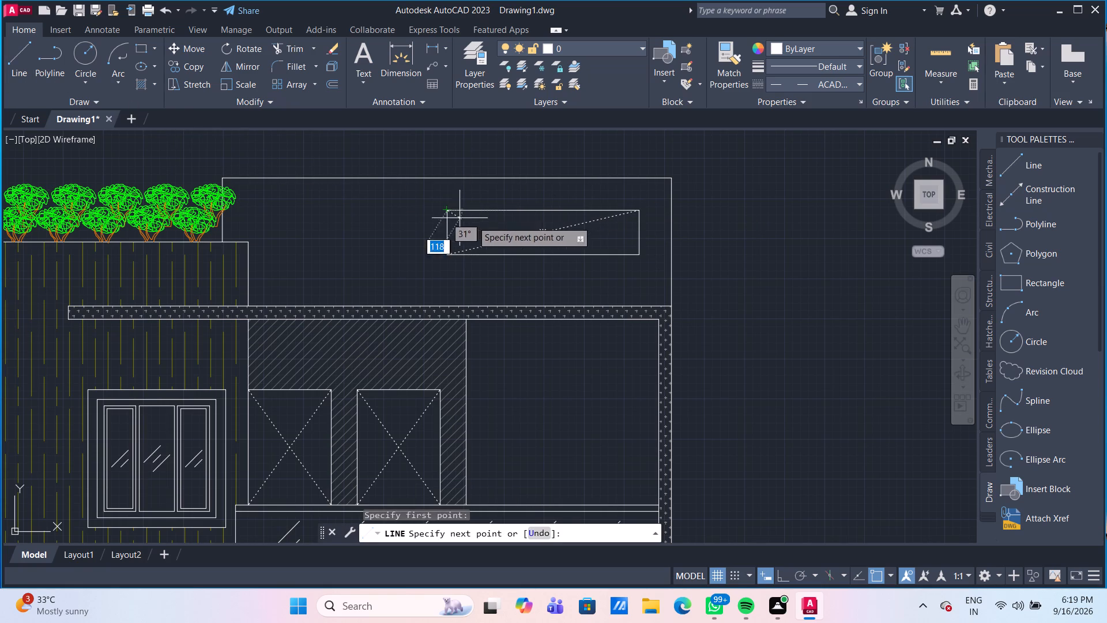
pyautogui.click(643, 256)
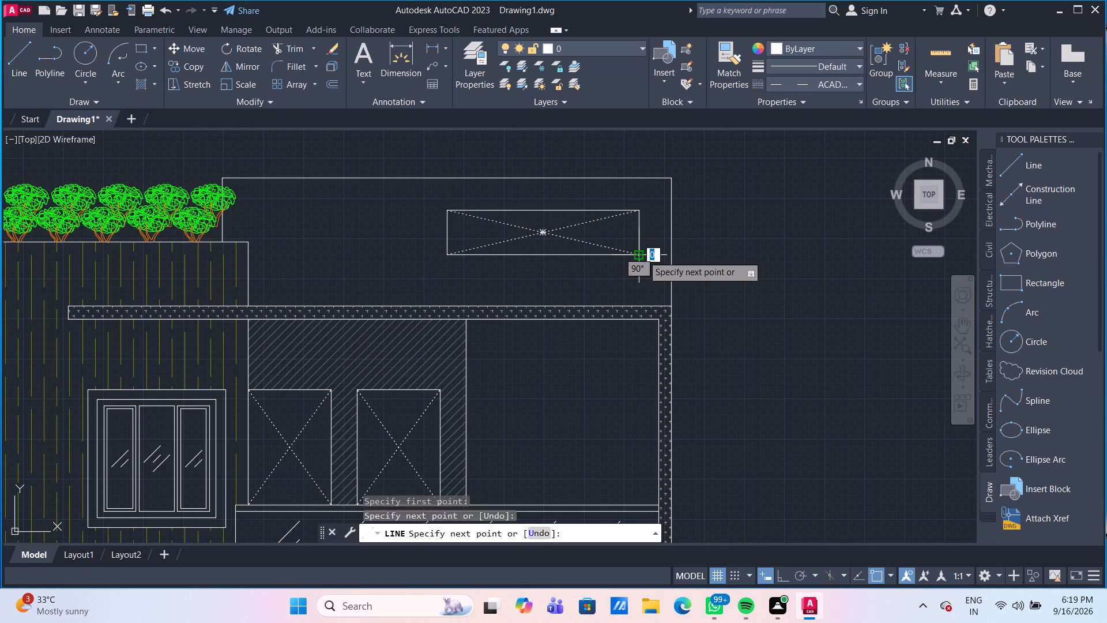
pyautogui.press('Escape')
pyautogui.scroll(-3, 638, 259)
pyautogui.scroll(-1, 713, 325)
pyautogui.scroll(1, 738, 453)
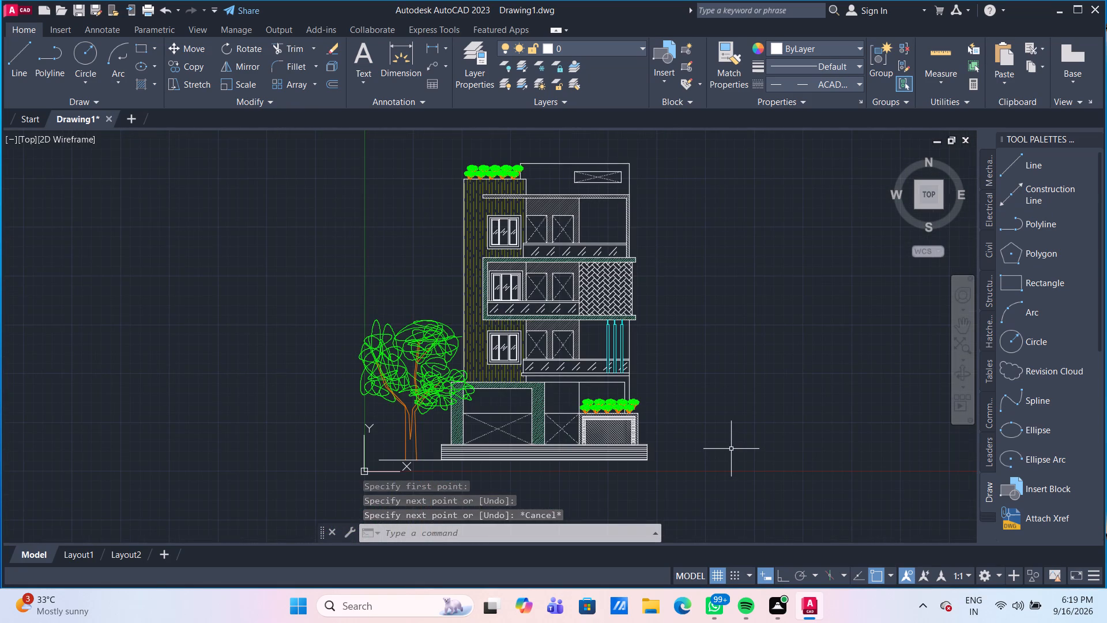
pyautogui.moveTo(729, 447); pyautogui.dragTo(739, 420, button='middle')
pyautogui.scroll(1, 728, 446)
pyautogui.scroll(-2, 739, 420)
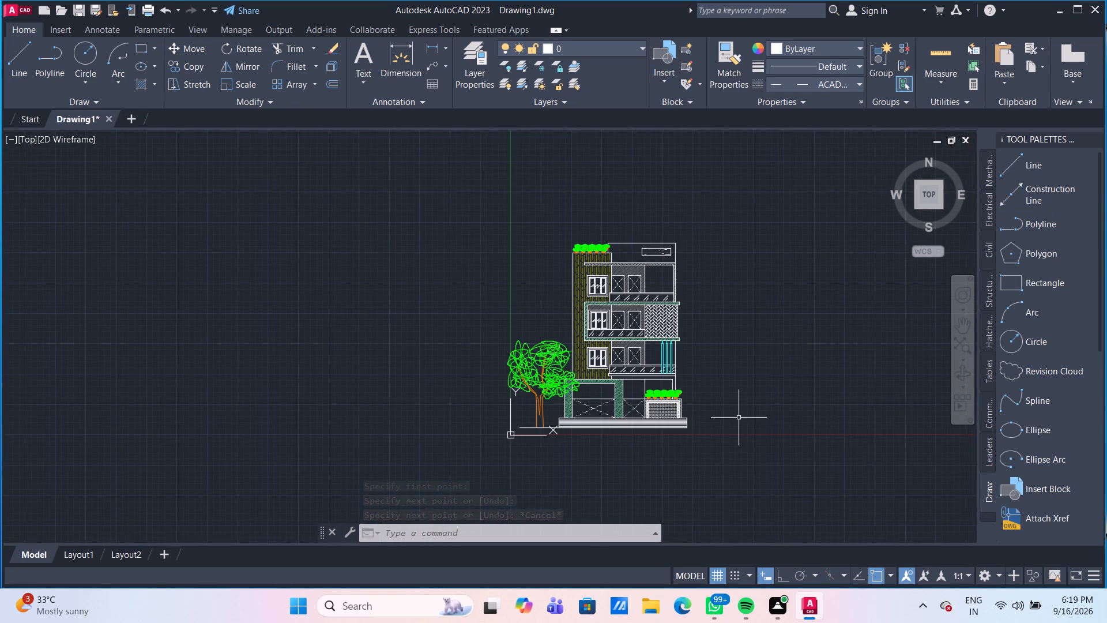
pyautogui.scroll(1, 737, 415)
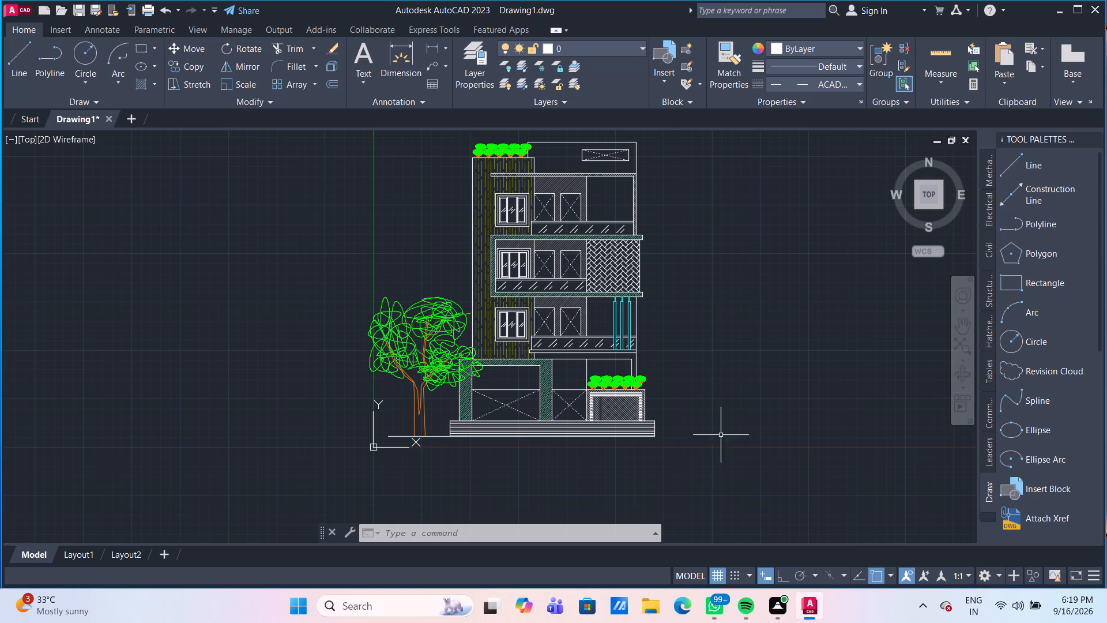
# Begin entering a command name starting with LOG at the command prompt.
pyautogui.click(530, 536)
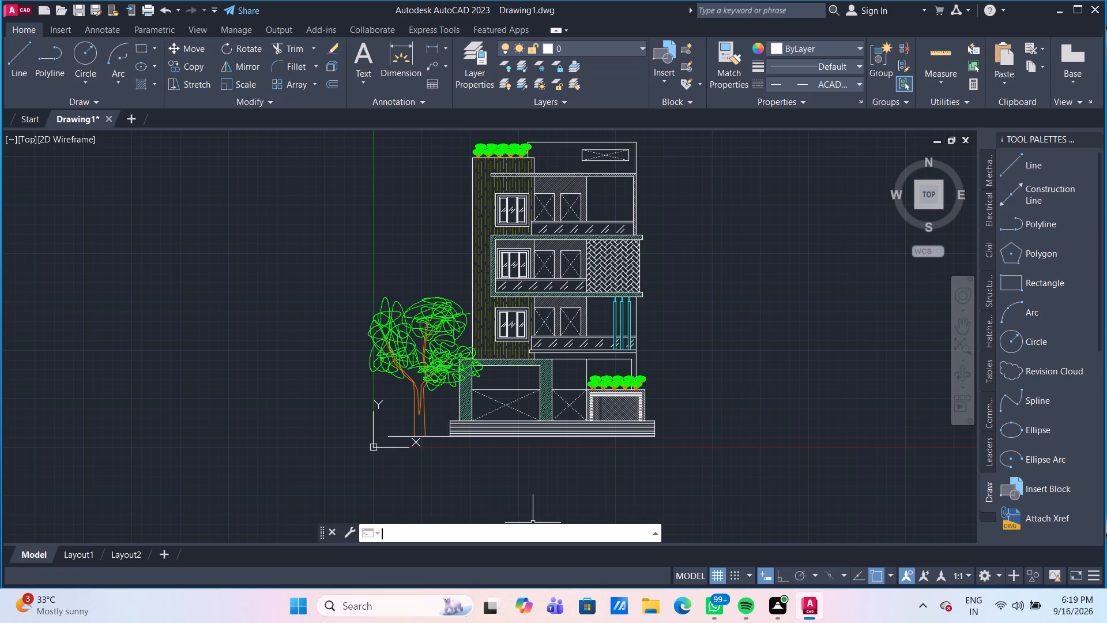
pyautogui.write('LO')
pyautogui.press('g')
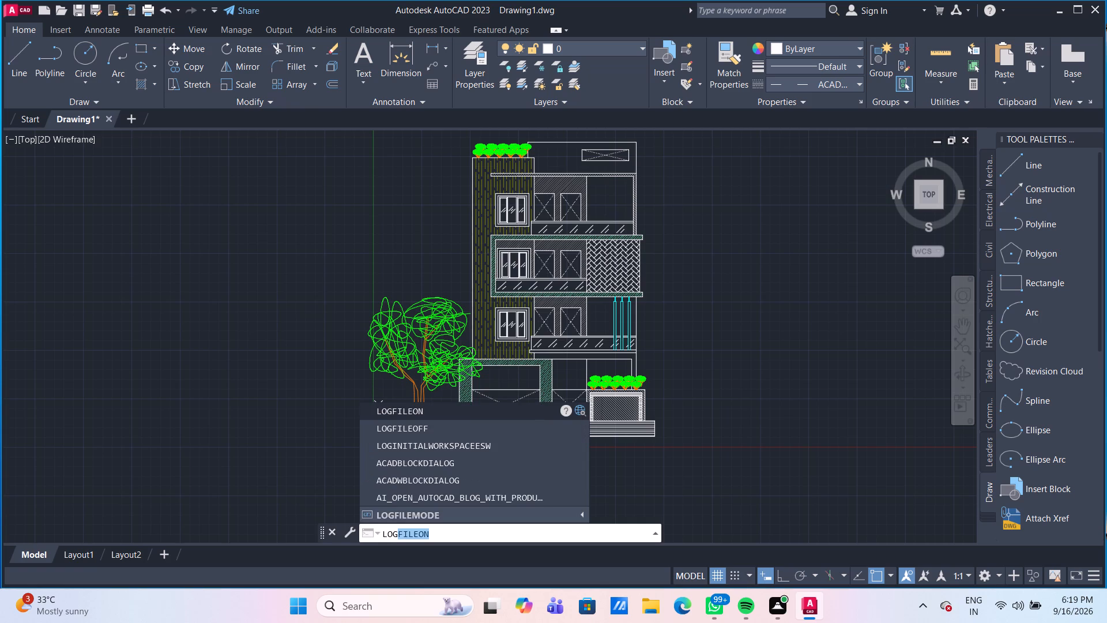
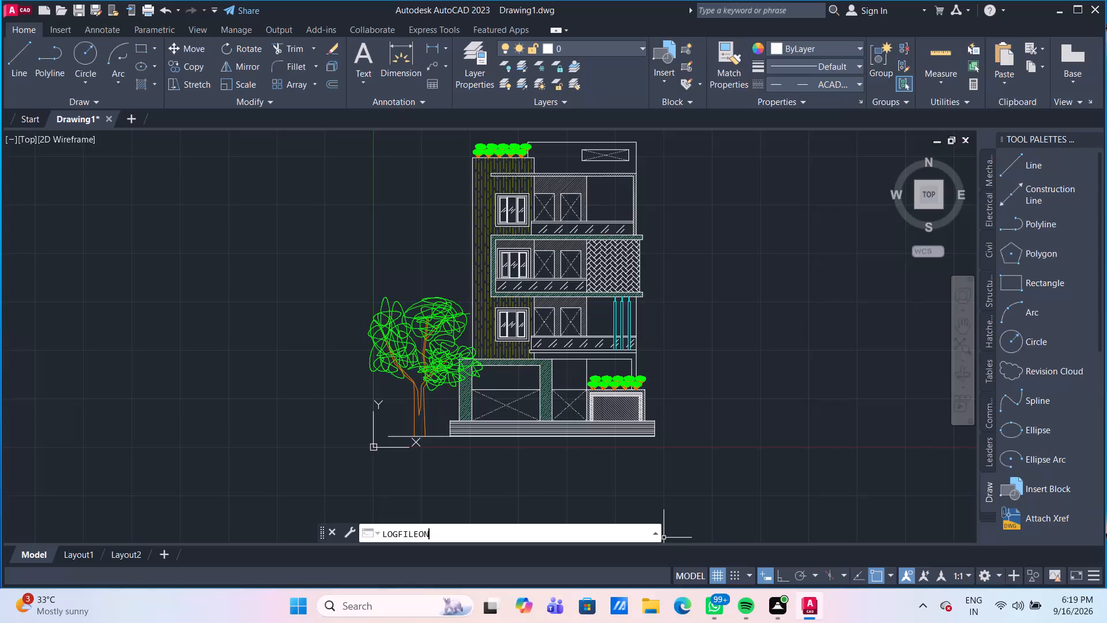
# Turn off command logging with LOGFILEOFF.
pyautogui.press('BackSpace')
pyautogui.press('BackSpace')
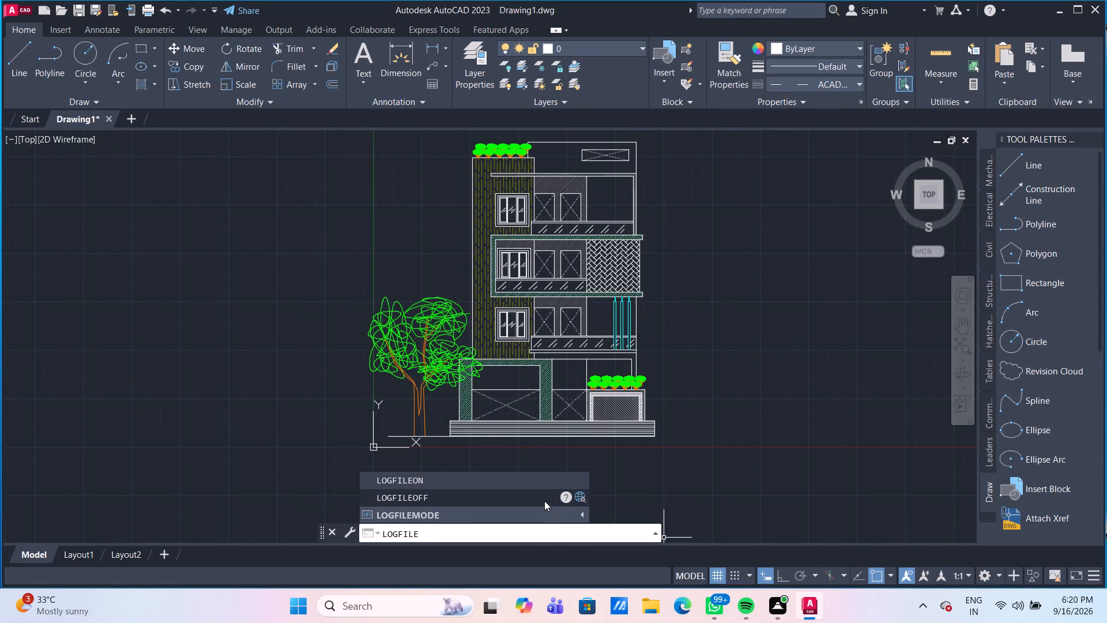
pyautogui.click(544, 501)
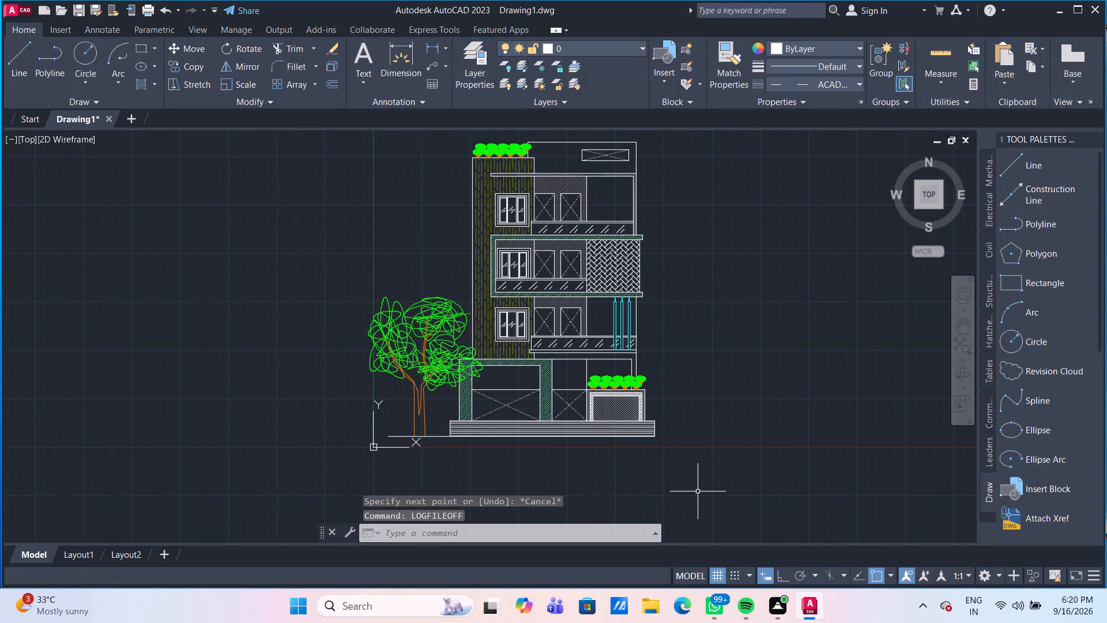
# Set up a plot with the DWG To PDF.pc3 plotter and ISO A4 (210.00 x 297.00 MM) paper.
pyautogui.click(610, 534)
pyautogui.write('PLOT')
pyautogui.press('Return')
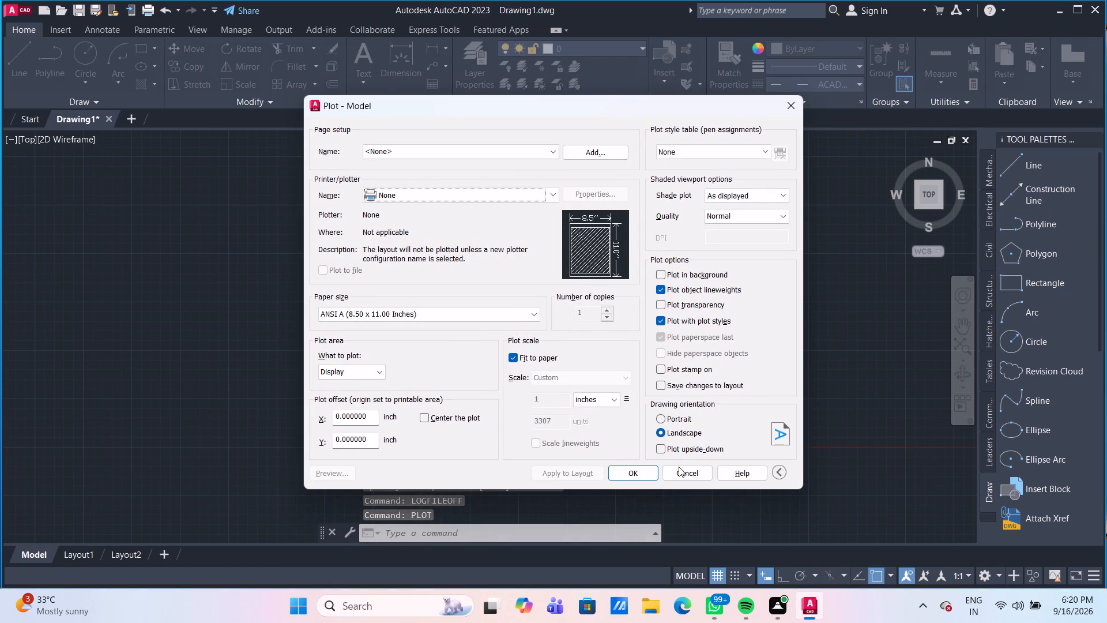
pyautogui.click(534, 196)
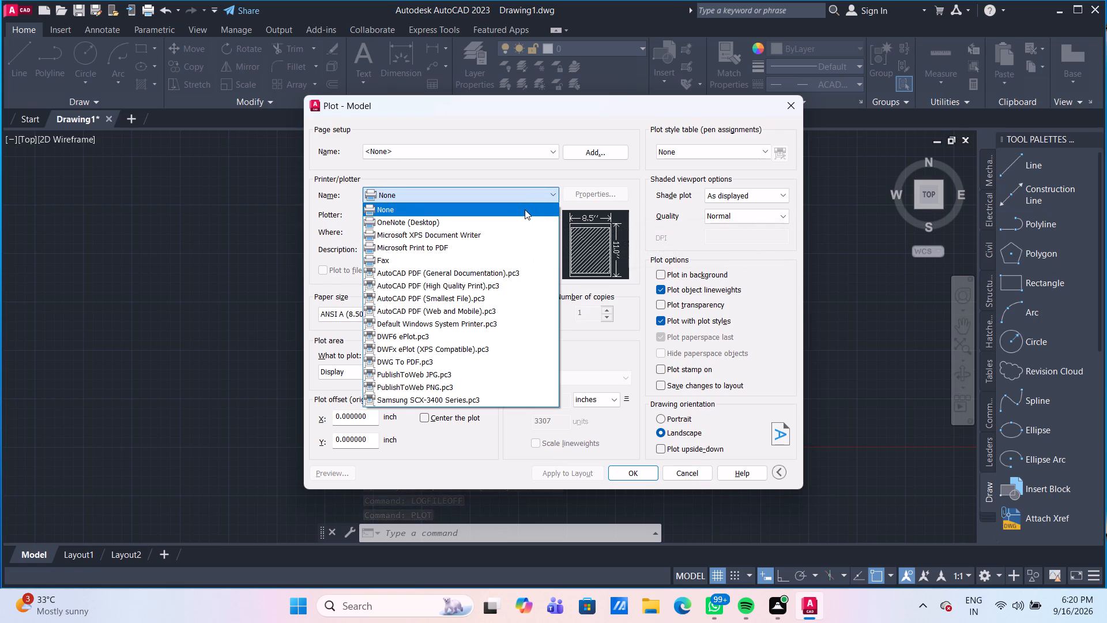
pyautogui.click(472, 366)
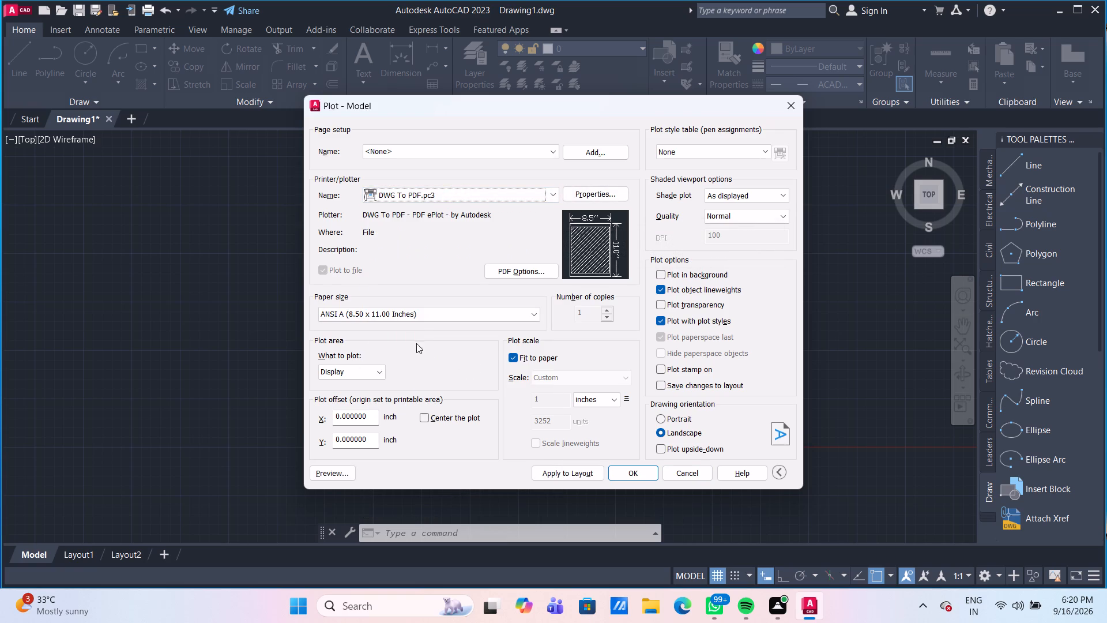
pyautogui.click(419, 314)
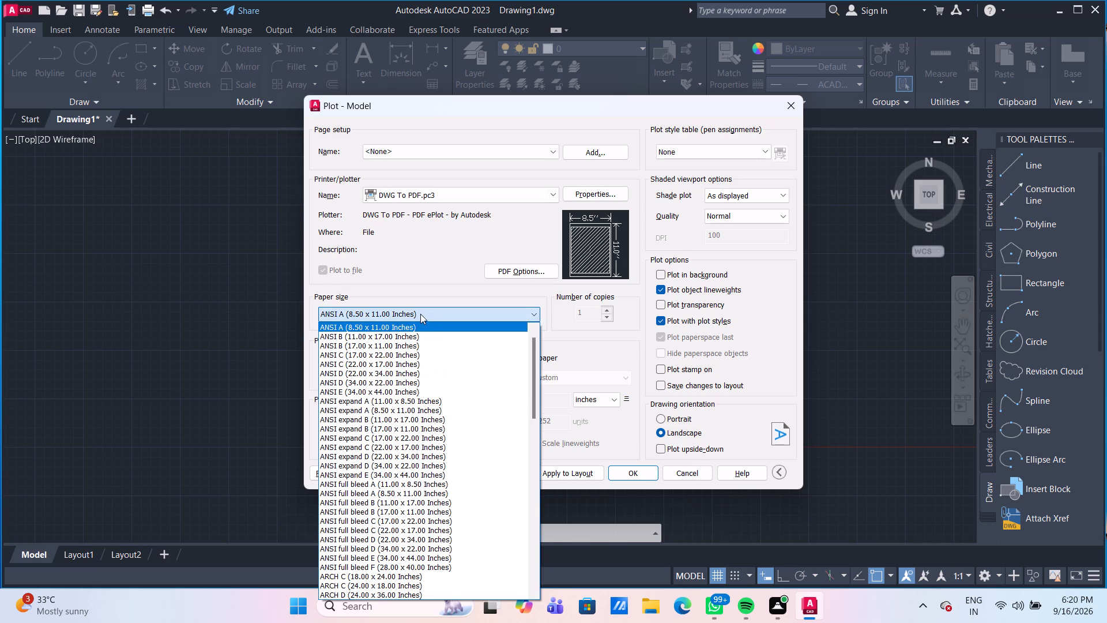
pyautogui.scroll(-7, 436, 328)
pyautogui.scroll(-3, 447, 416)
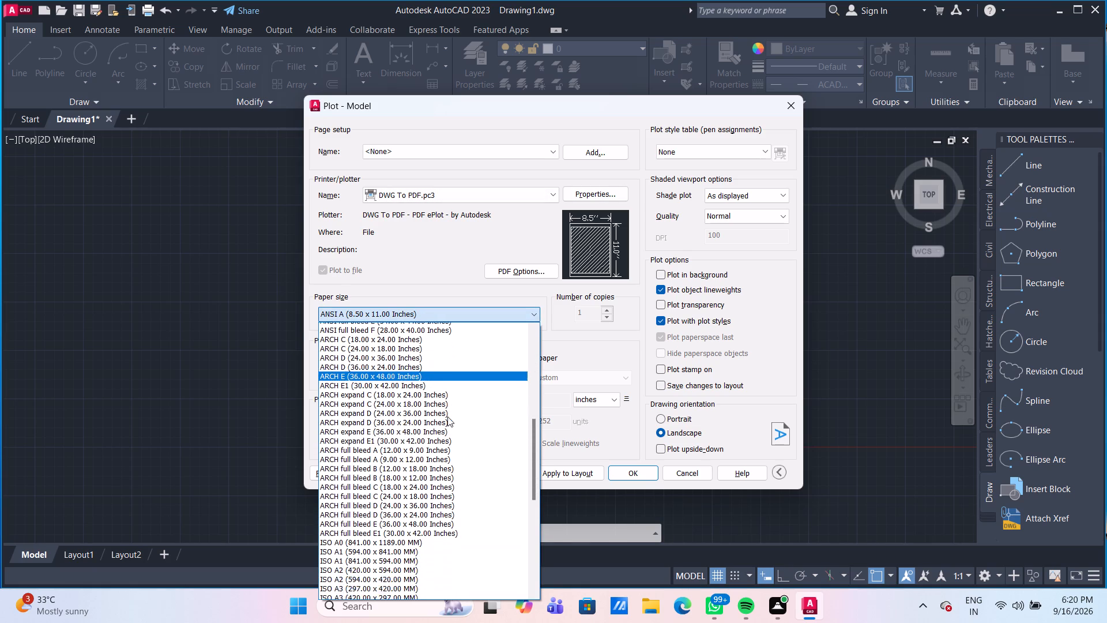
pyautogui.scroll(-3, 447, 416)
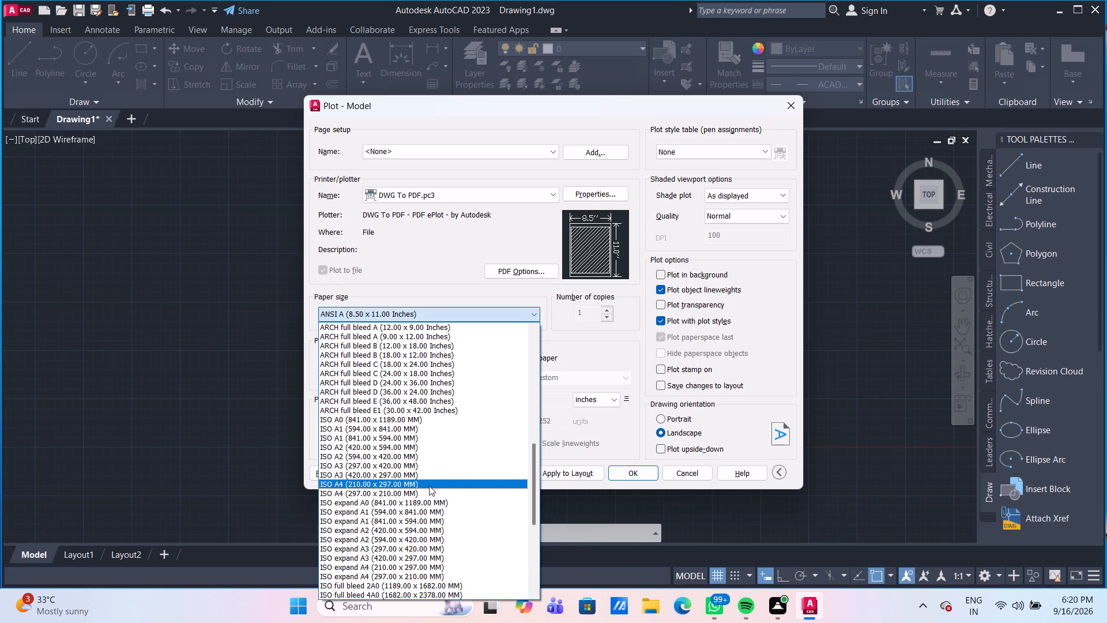
pyautogui.click(429, 486)
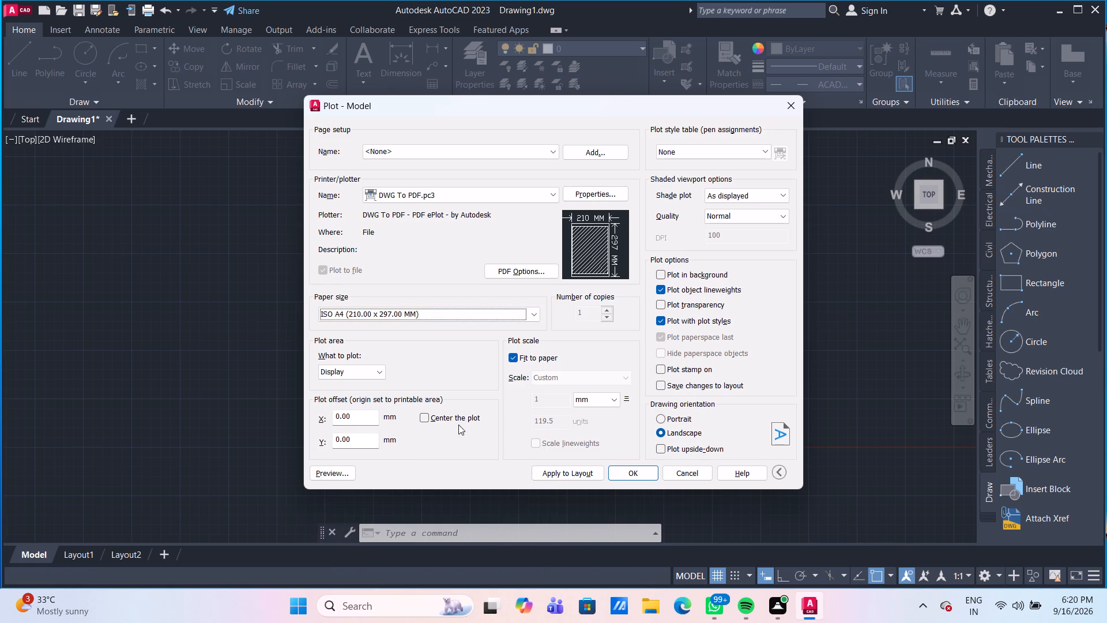
# Set the plot area to a window enclosing the whole building elevation and tree, and center the plot.
pyautogui.click(380, 368)
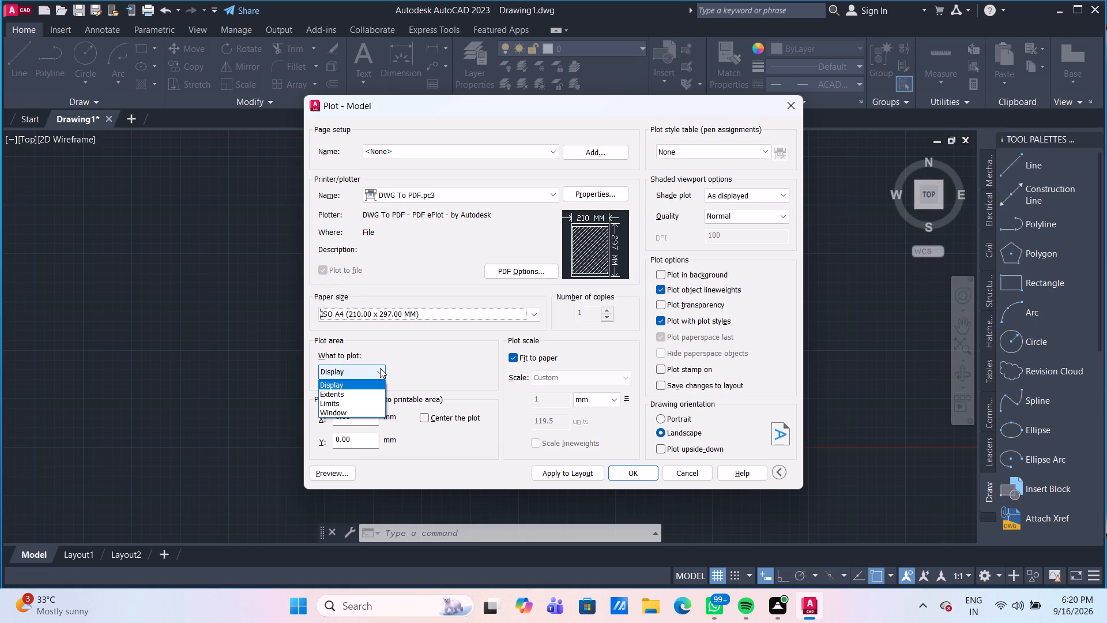
pyautogui.click(351, 416)
pyautogui.scroll(-2, 363, 423)
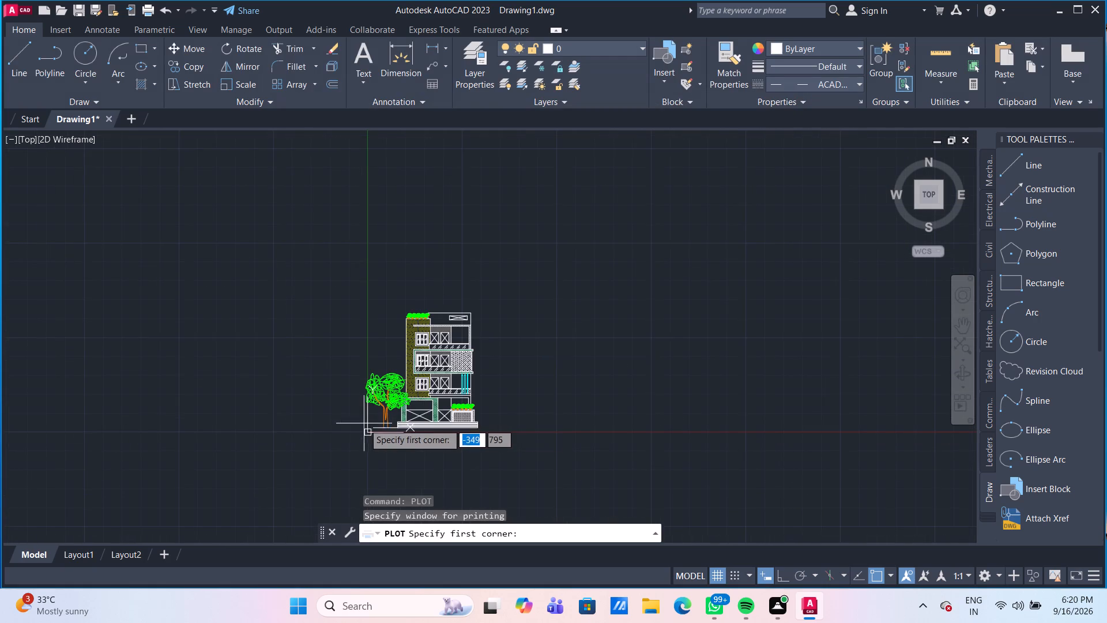
pyautogui.scroll(1, 470, 415)
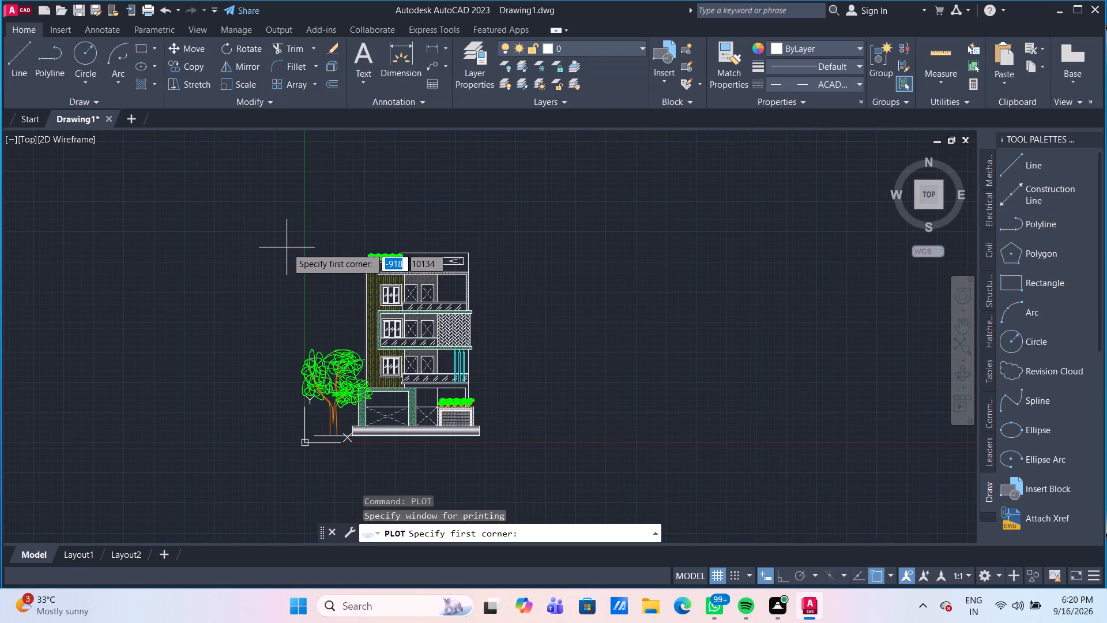
pyautogui.click(287, 232)
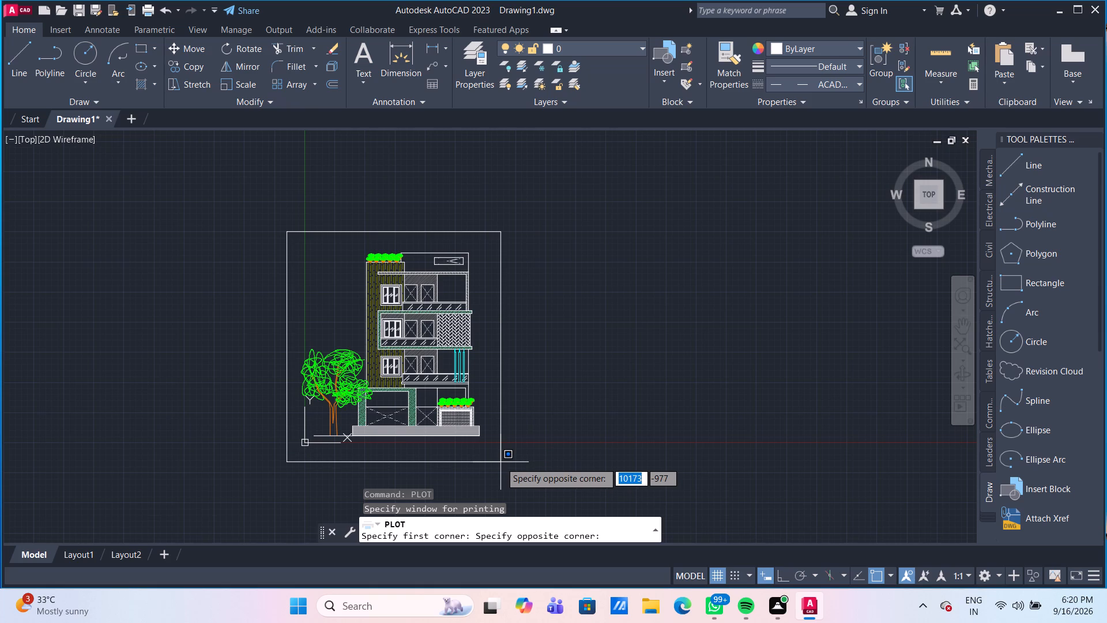
pyautogui.click(500, 462)
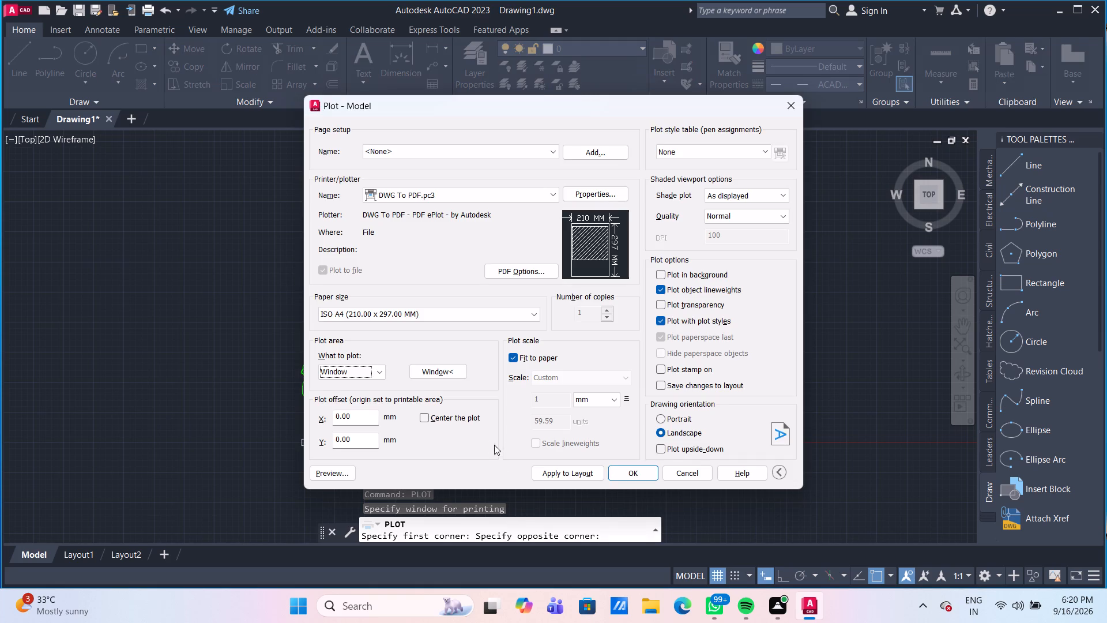
pyautogui.click(427, 418)
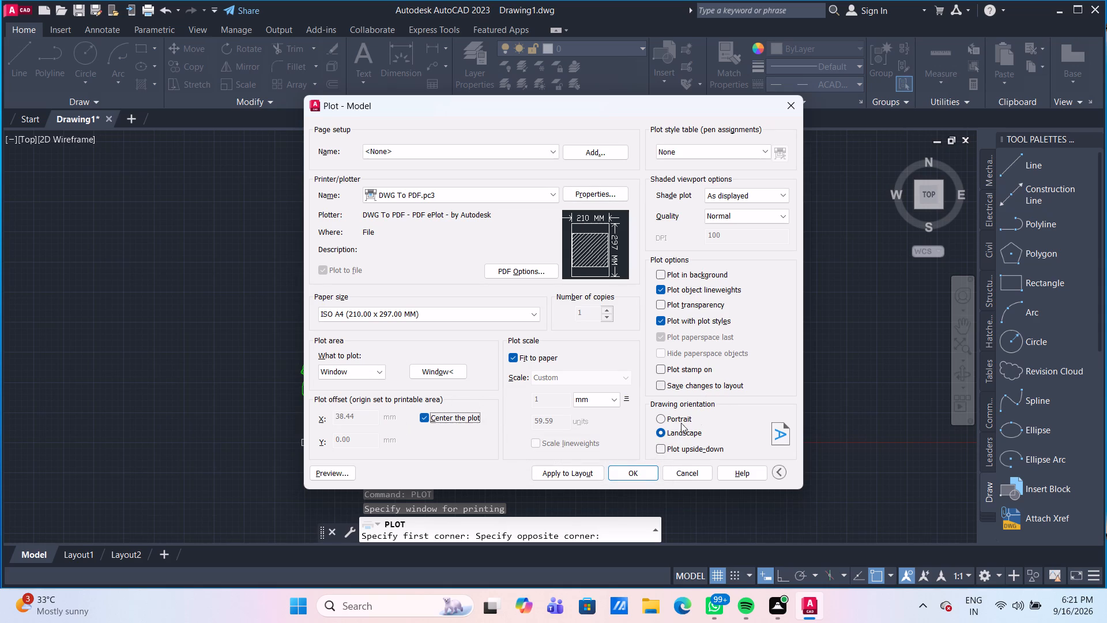
# Plot the drawing to a PDF named MULTI STOREY G+3 ELEVATION in the desktop's CDA PDF folder.
pyautogui.click(634, 472)
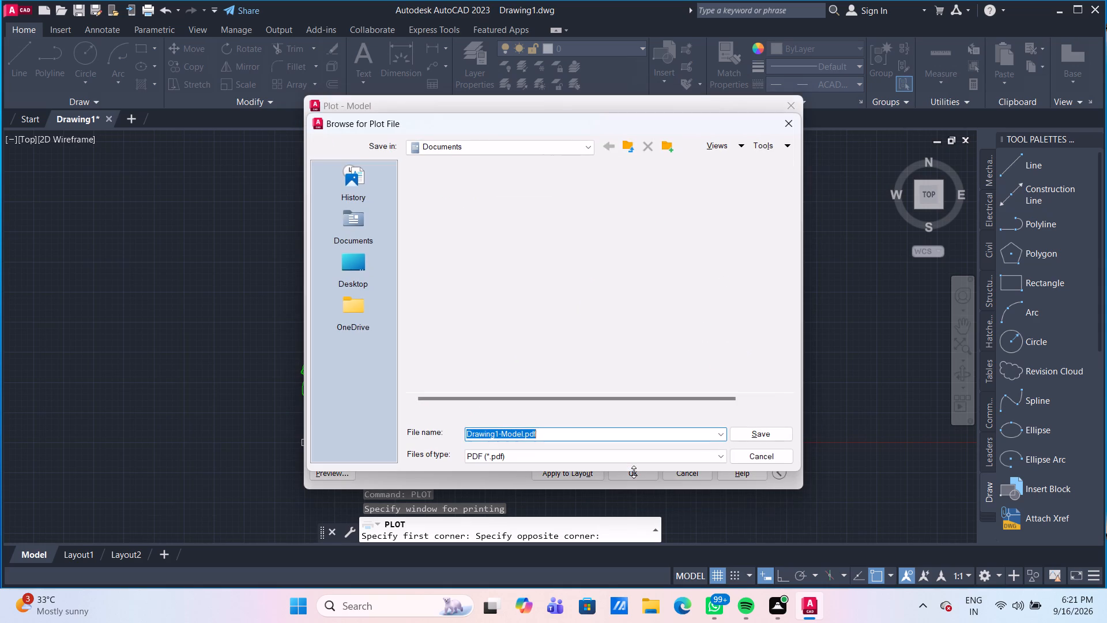
pyautogui.click(361, 263)
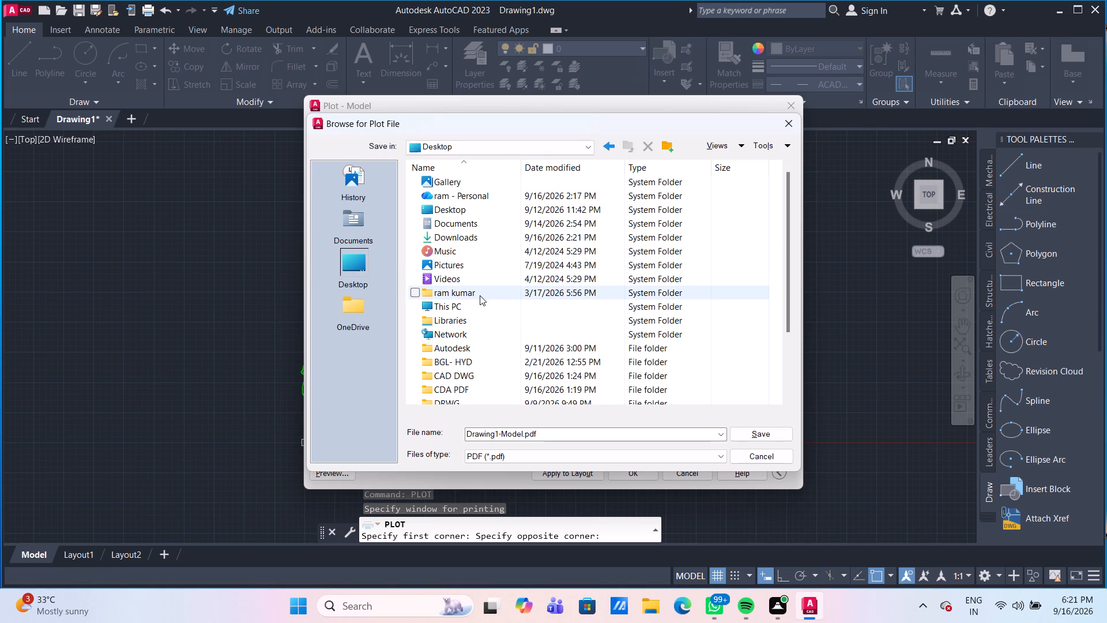
pyautogui.doubleClick(468, 392)
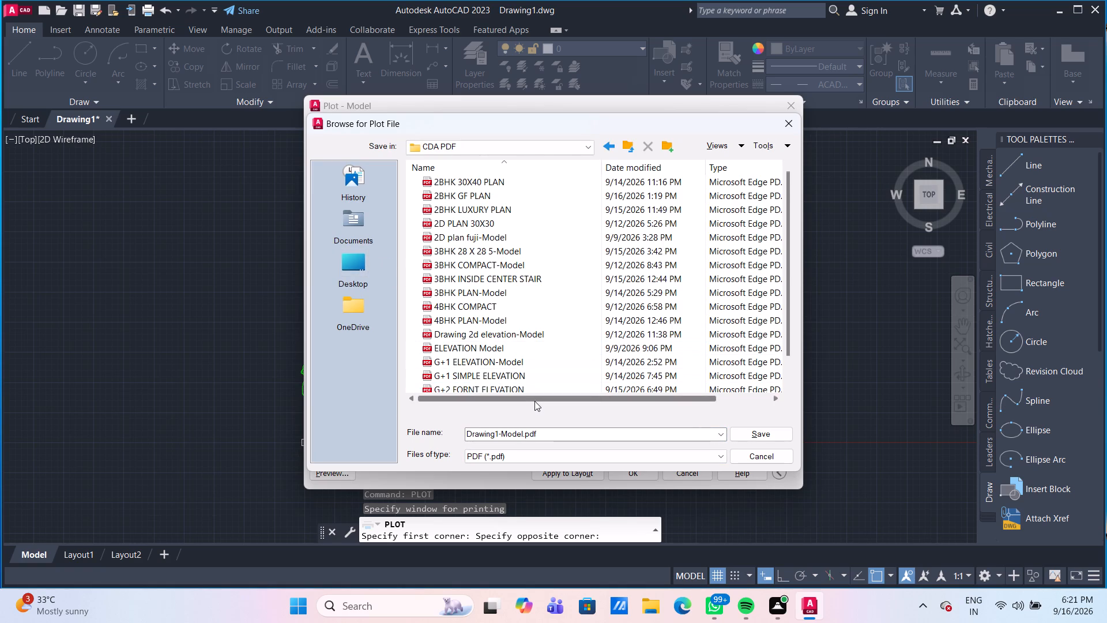
pyautogui.scroll(-3, 534, 401)
pyautogui.click(560, 437)
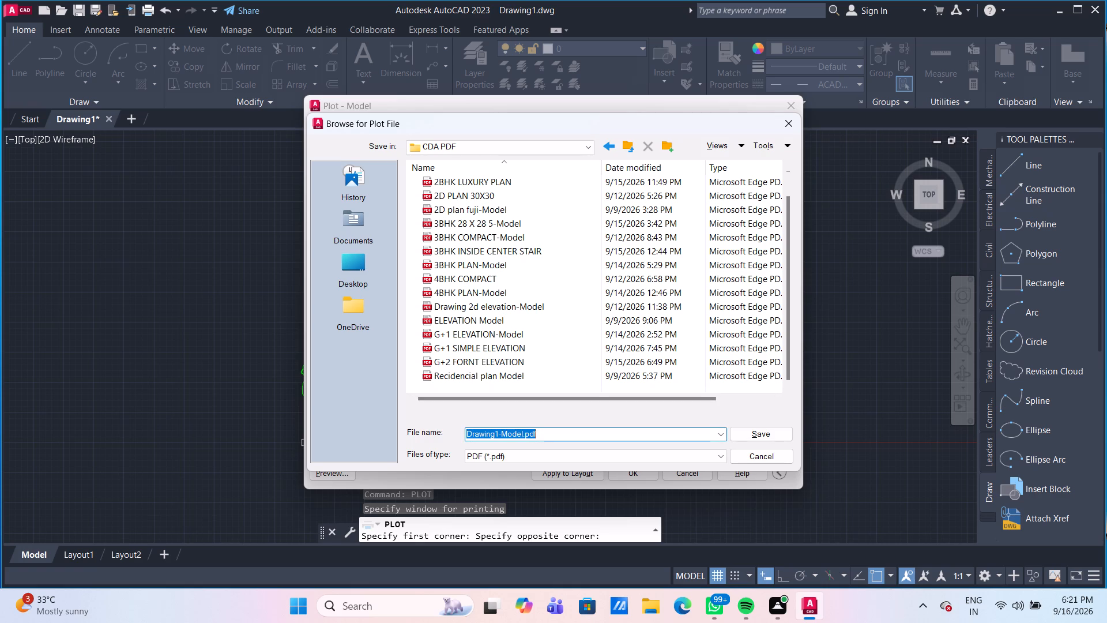
pyautogui.write('MU')
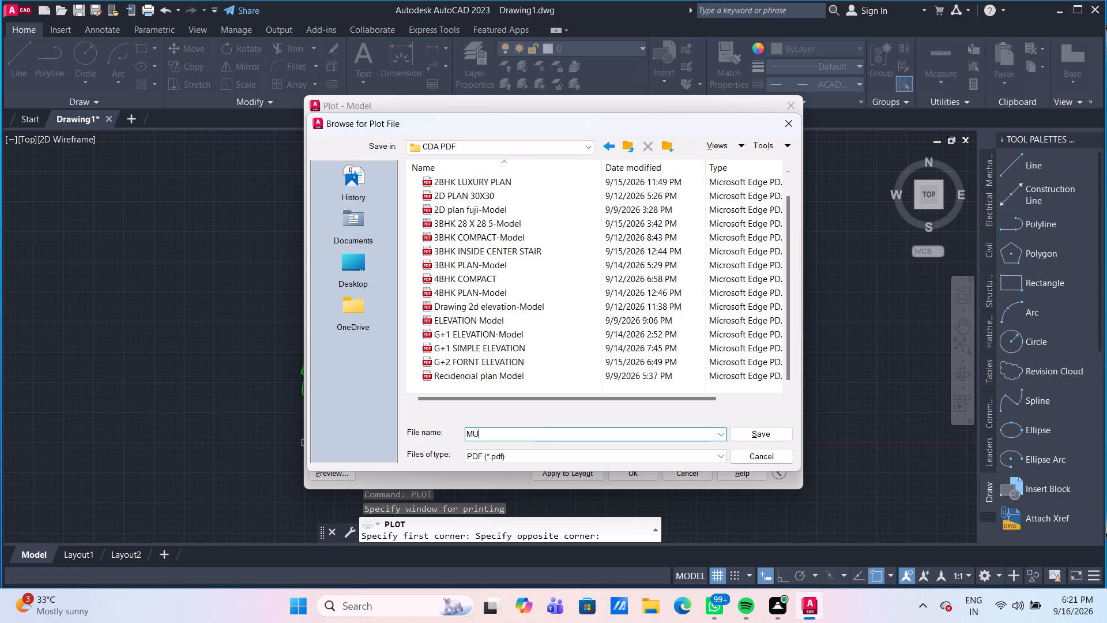
pyautogui.write('LTI')
pyautogui.press('space')
pyautogui.write('S')
pyautogui.write('TOREY')
pyautogui.press('space')
pyautogui.press('g')
pyautogui.write('+3')
pyautogui.press('space')
pyautogui.write('ELEVATION')
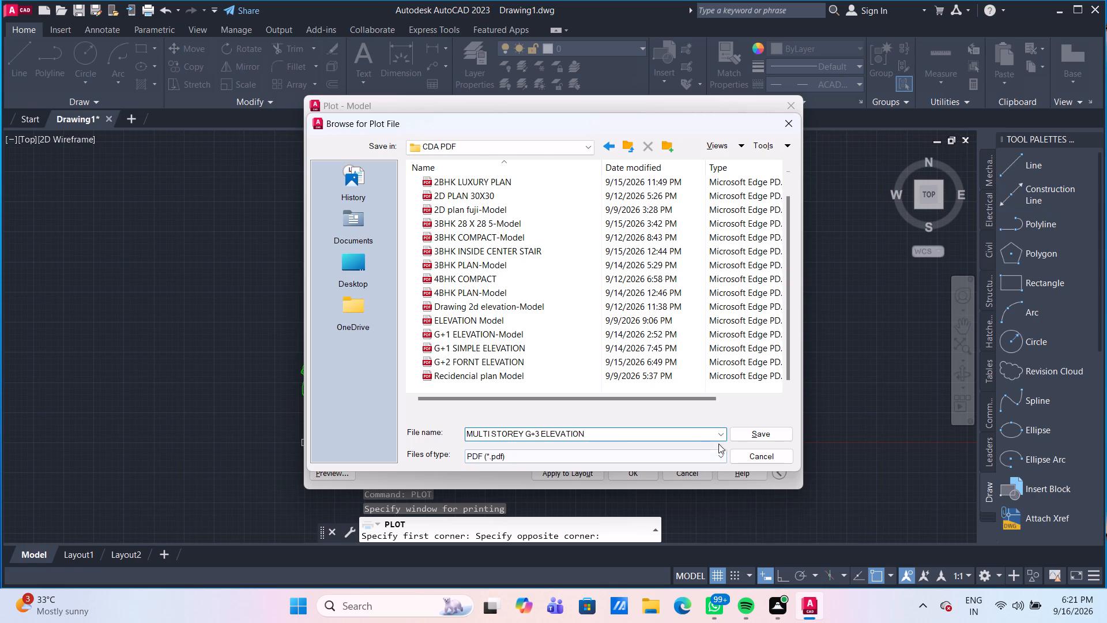
pyautogui.click(769, 436)
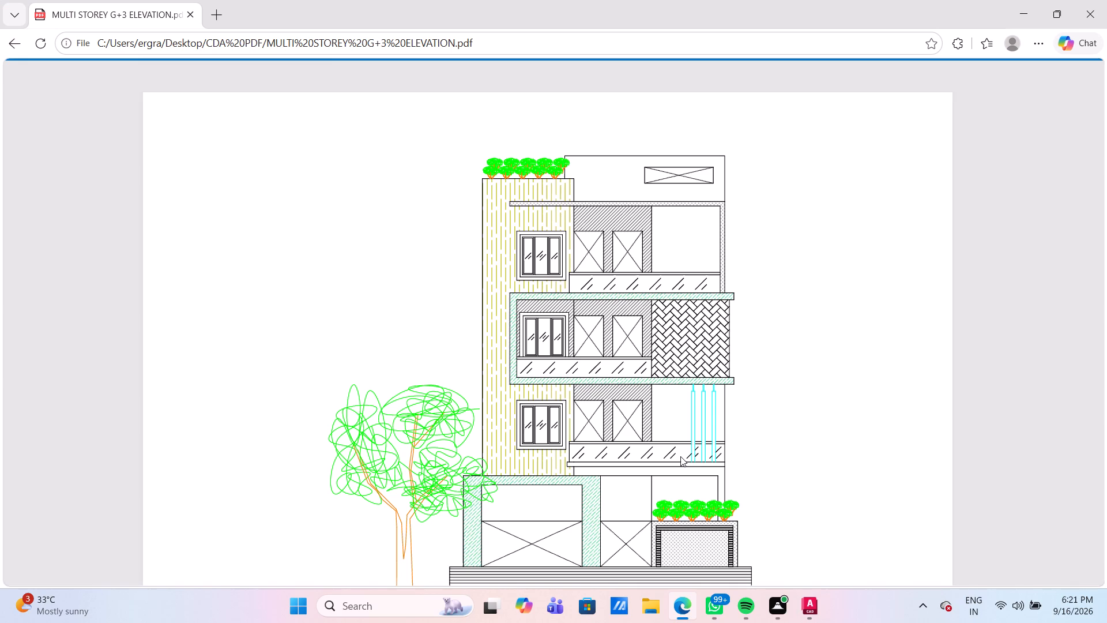
# Review the plotted elevation PDF from top to bottom in the browser, then close it.
pyautogui.scroll(-1, 680, 456)
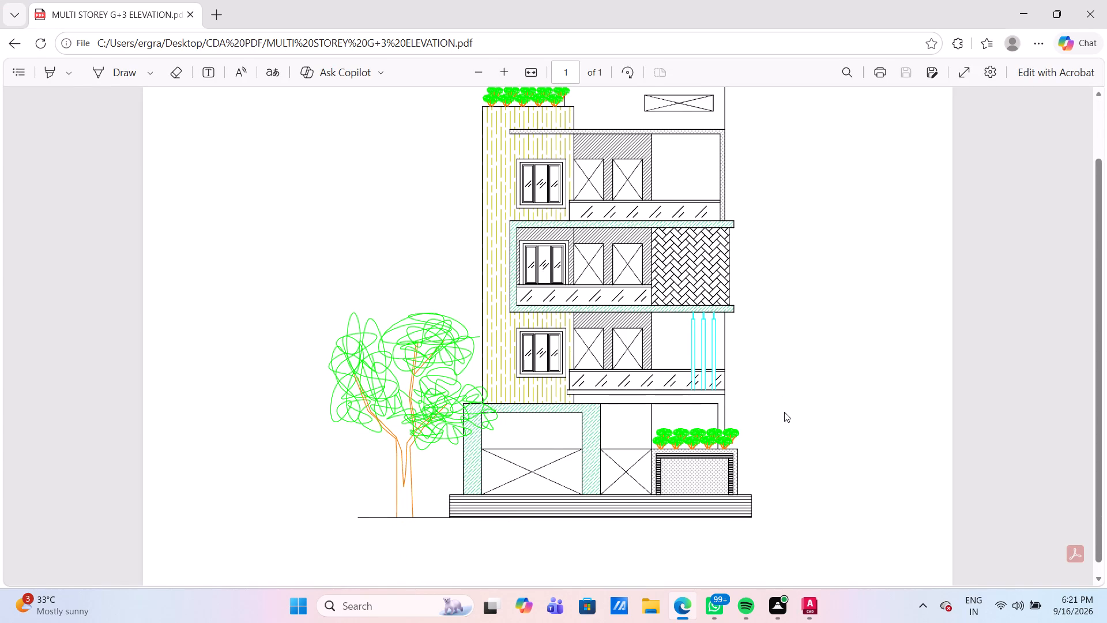
pyautogui.scroll(1, 784, 412)
pyautogui.scroll(-2, 784, 412)
pyautogui.scroll(2, 793, 423)
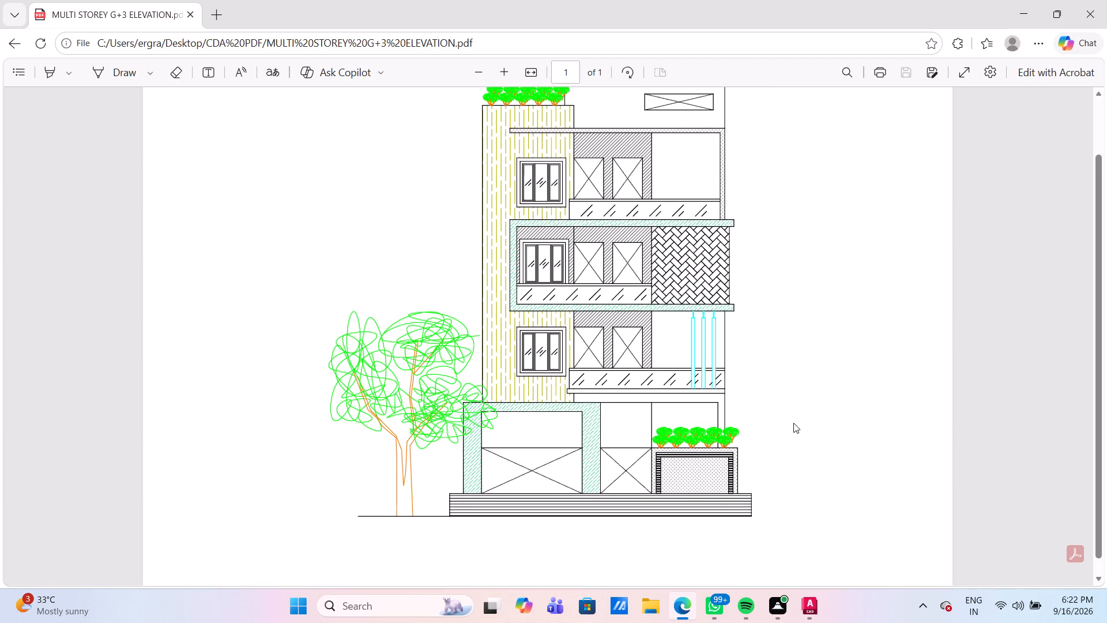
pyautogui.scroll(2, 793, 423)
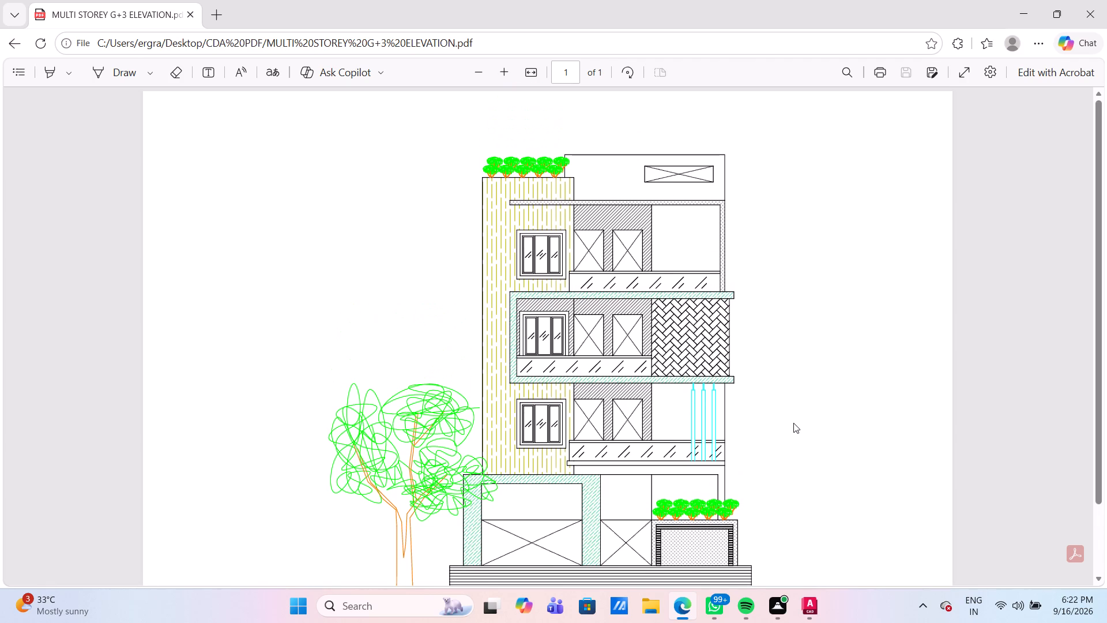
pyautogui.scroll(-1, 793, 423)
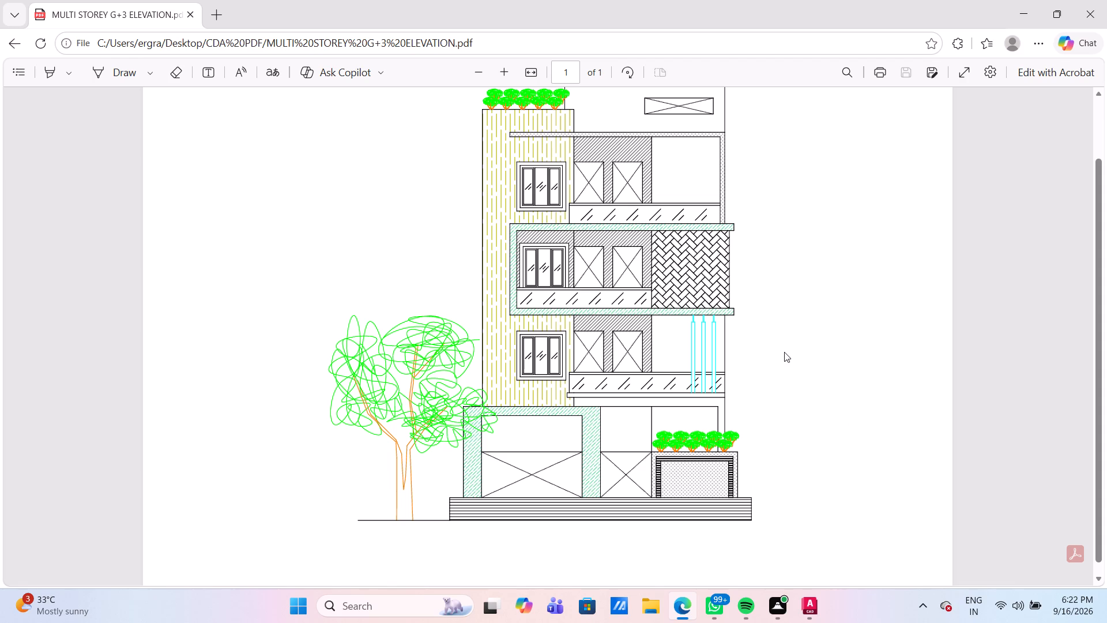
pyautogui.scroll(2, 784, 344)
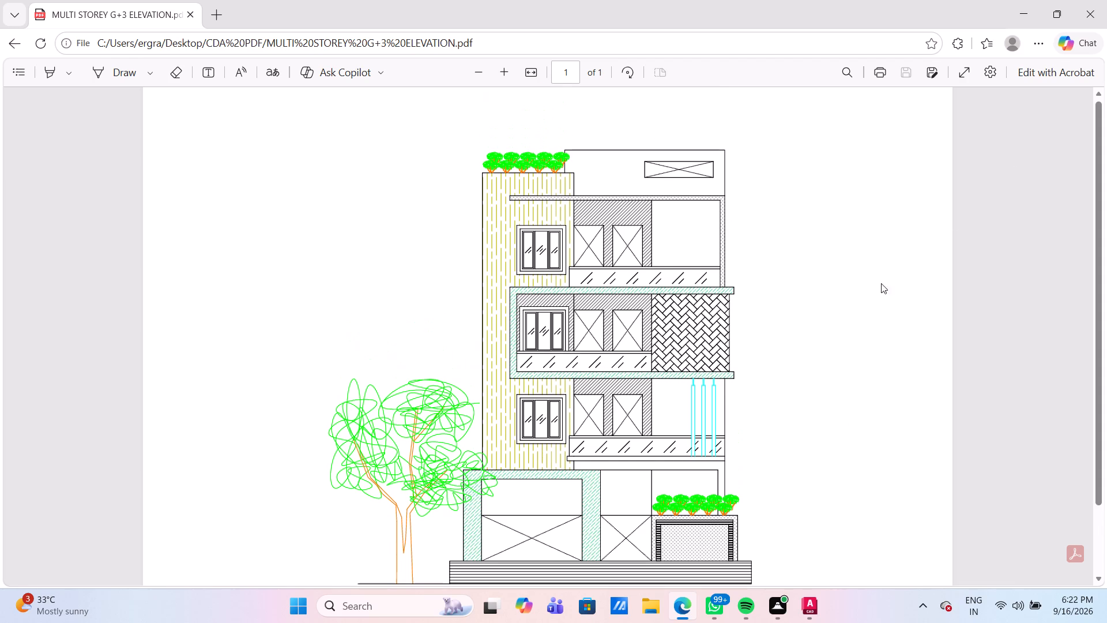
pyautogui.click(1091, 17)
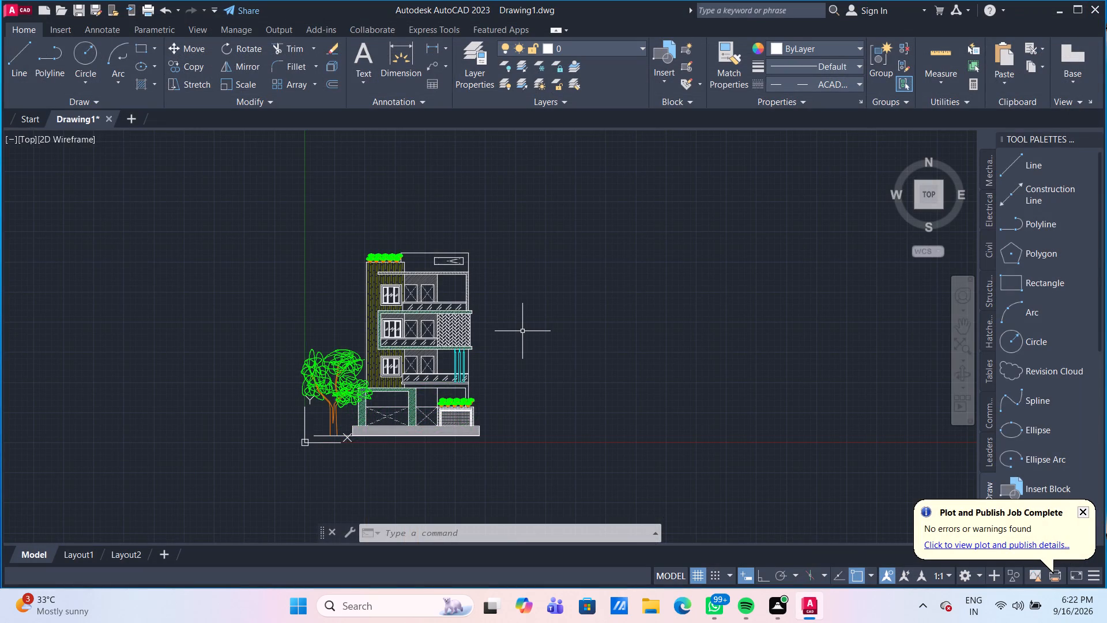
# Save the drawing as MULTI STOREY G+3 ELEVATION in the desktop's CAD DWG folder.
pyautogui.hotkey('ctrl', 's')
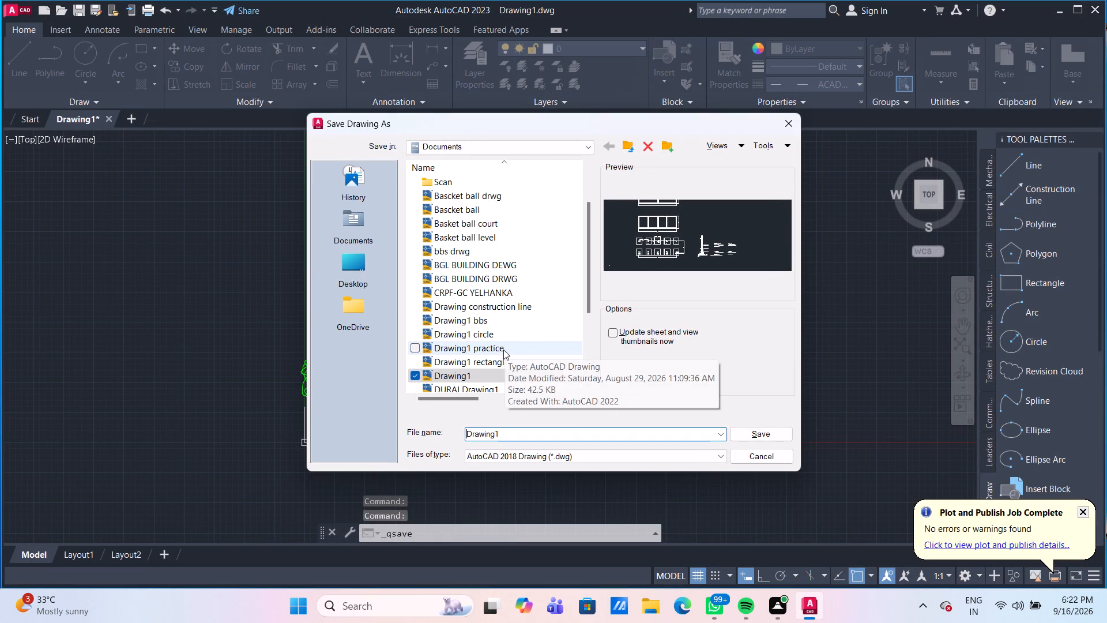
pyautogui.doubleClick(356, 264)
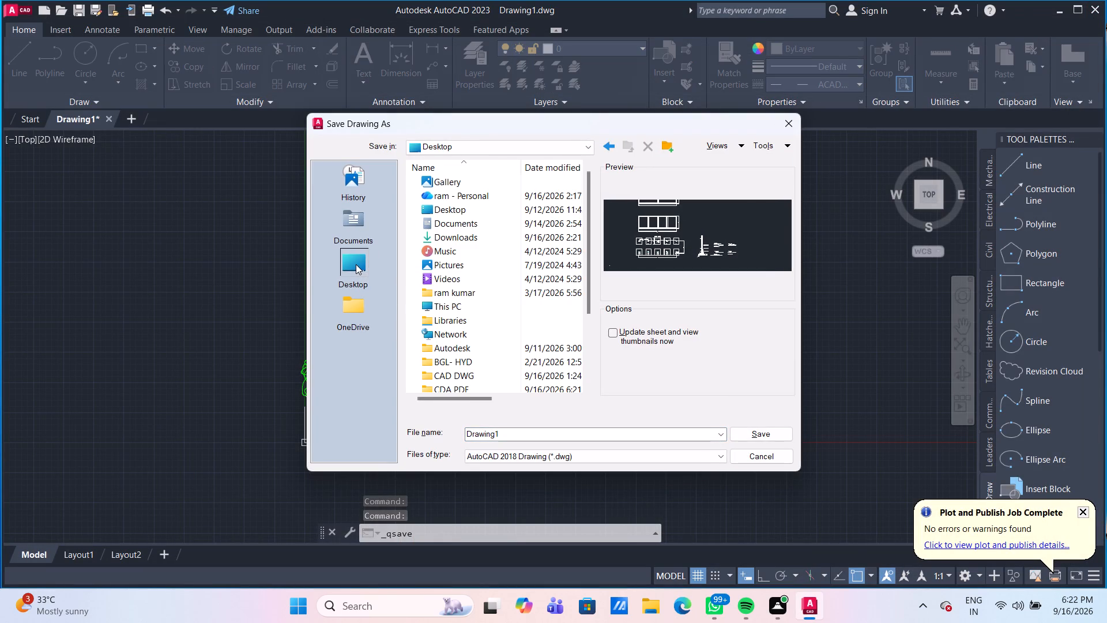
pyautogui.doubleClick(490, 380)
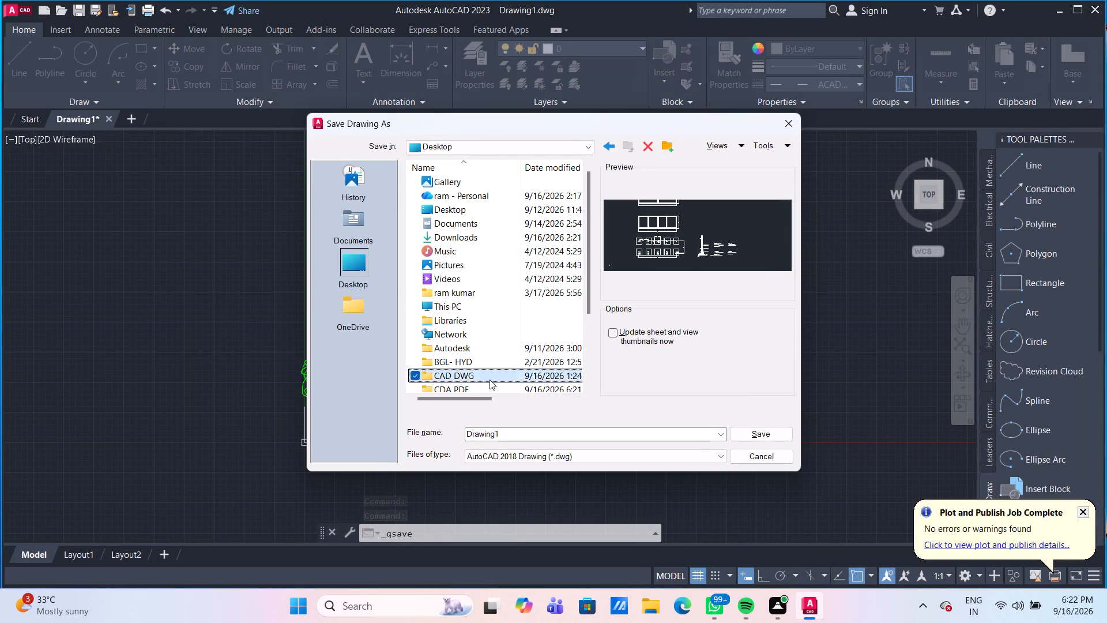
pyautogui.click(530, 434)
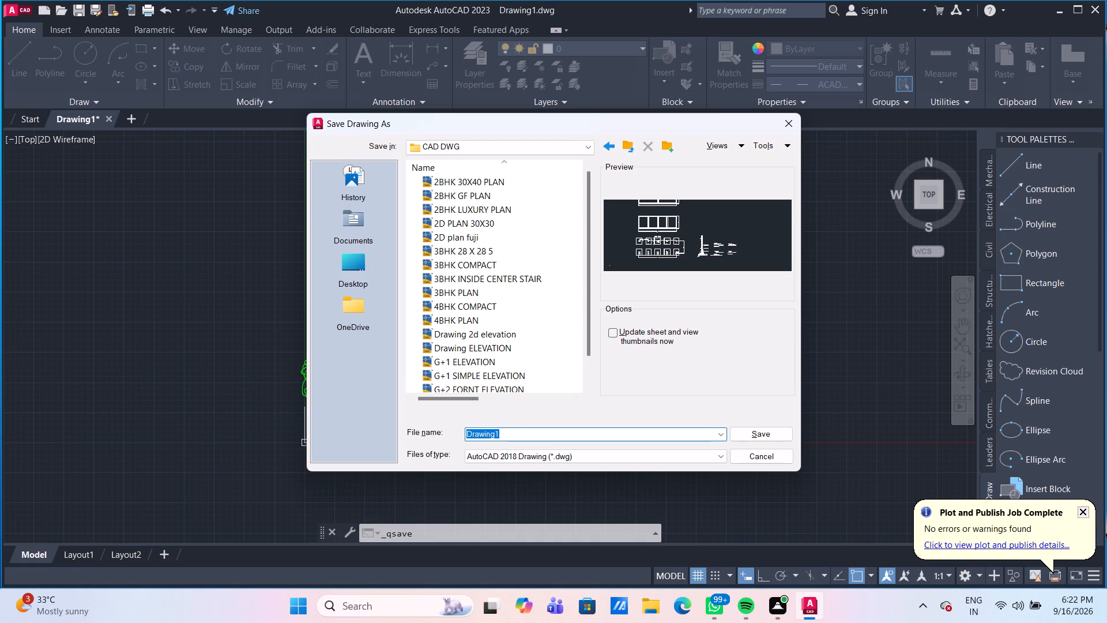
pyautogui.write('MULTI')
pyautogui.press('space')
pyautogui.write('STOREY')
pyautogui.press('space')
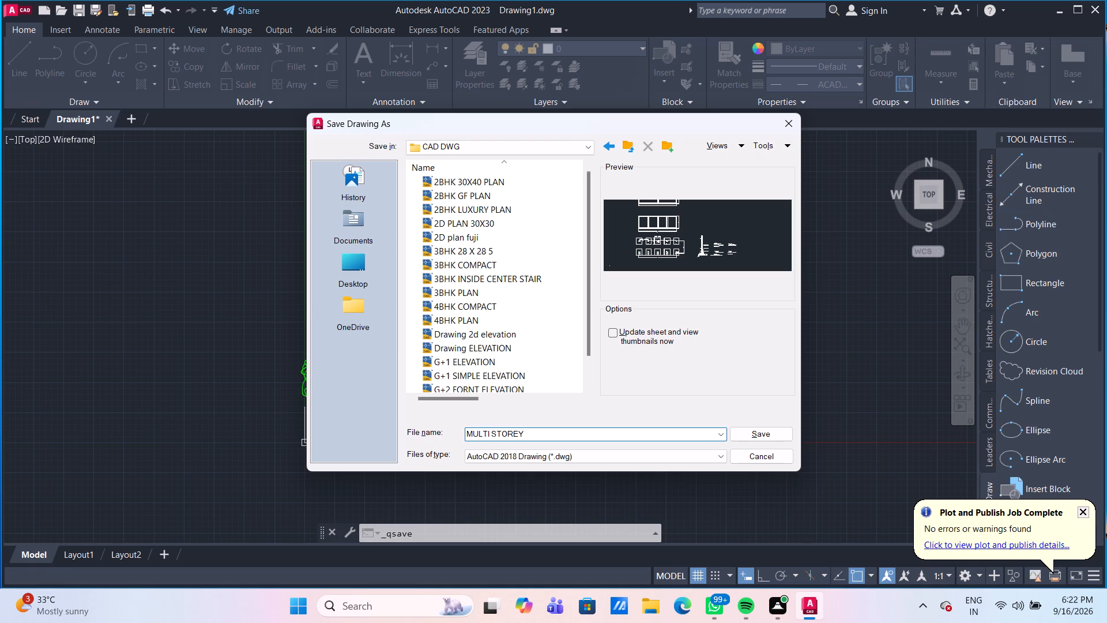
pyautogui.press('g')
pyautogui.press('=')
pyautogui.press('BackSpace')
pyautogui.hotkey('shift', '+')
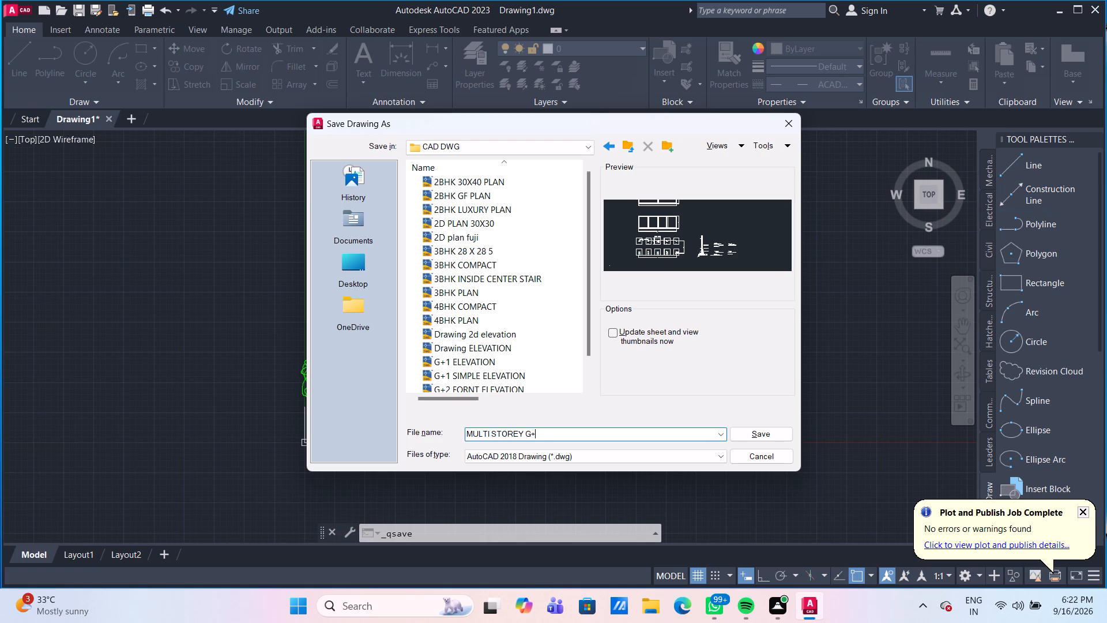
pyautogui.write('3')
pyautogui.press('space')
pyautogui.write('EV')
pyautogui.press('BackSpace')
pyautogui.write('LEVATION')
pyautogui.click(766, 435)
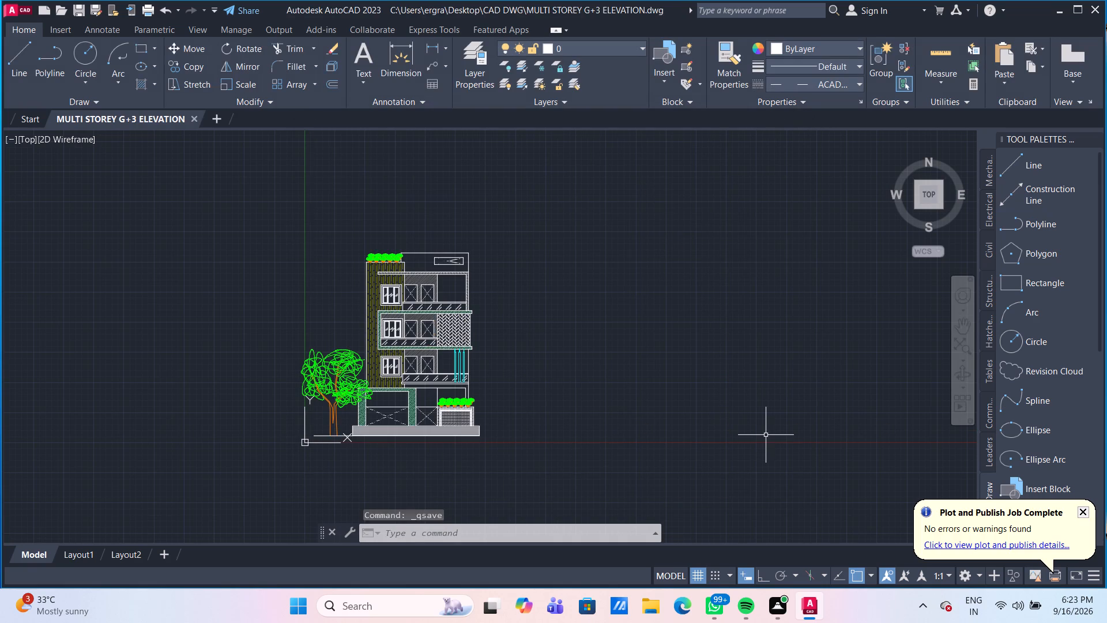